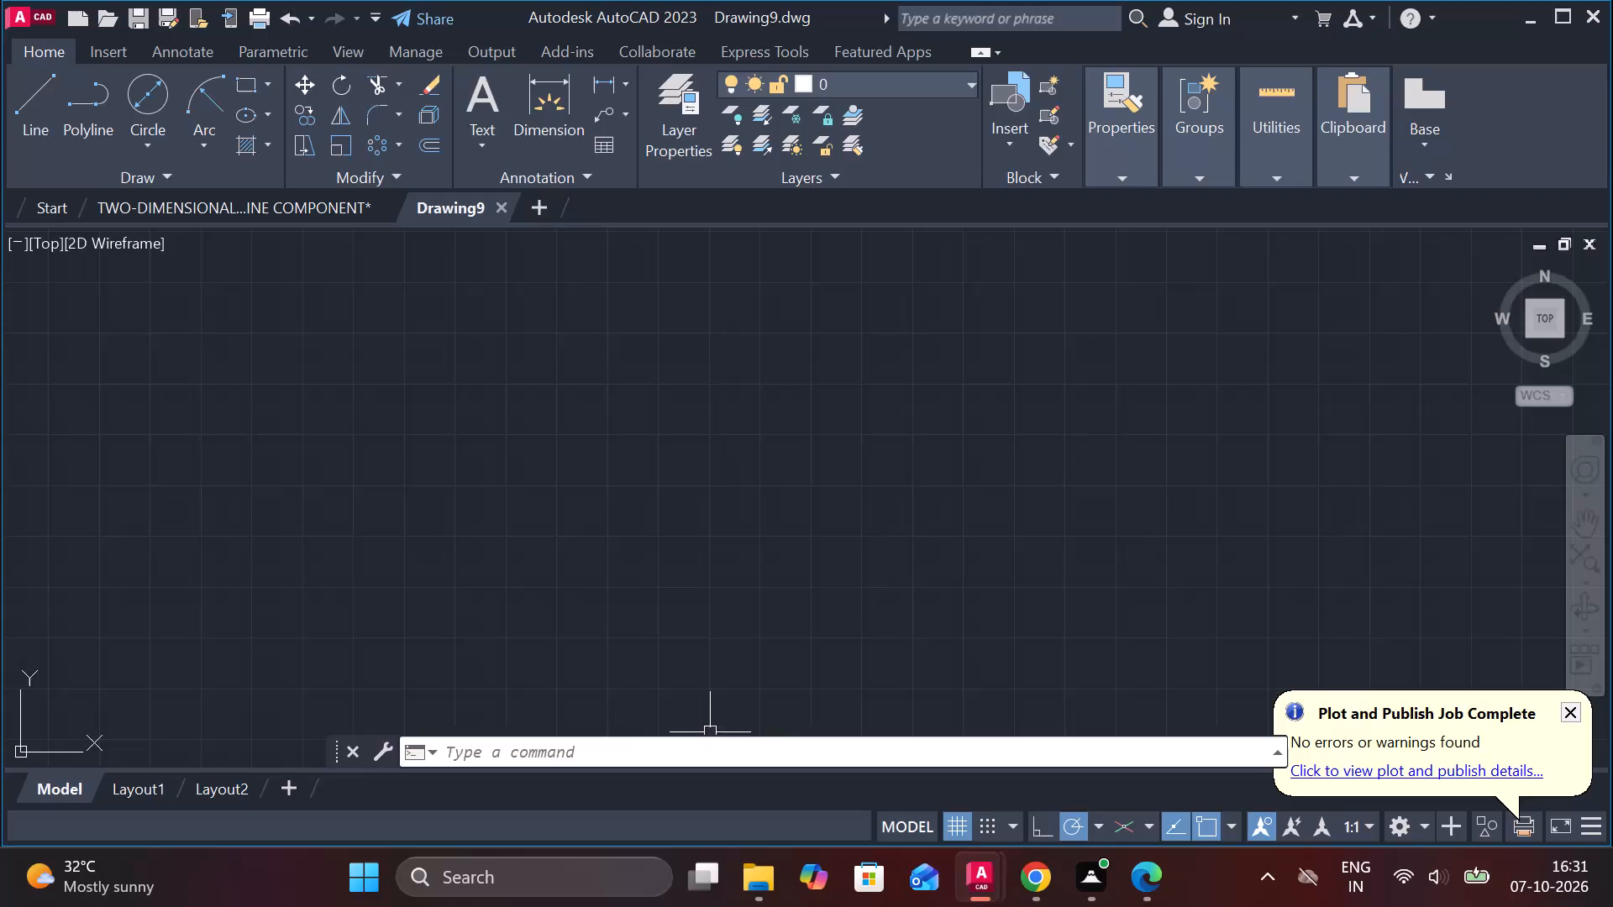
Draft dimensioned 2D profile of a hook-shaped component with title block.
Turn on command log file recording with LOGFILEON.
click(721, 749)
text(LOG)
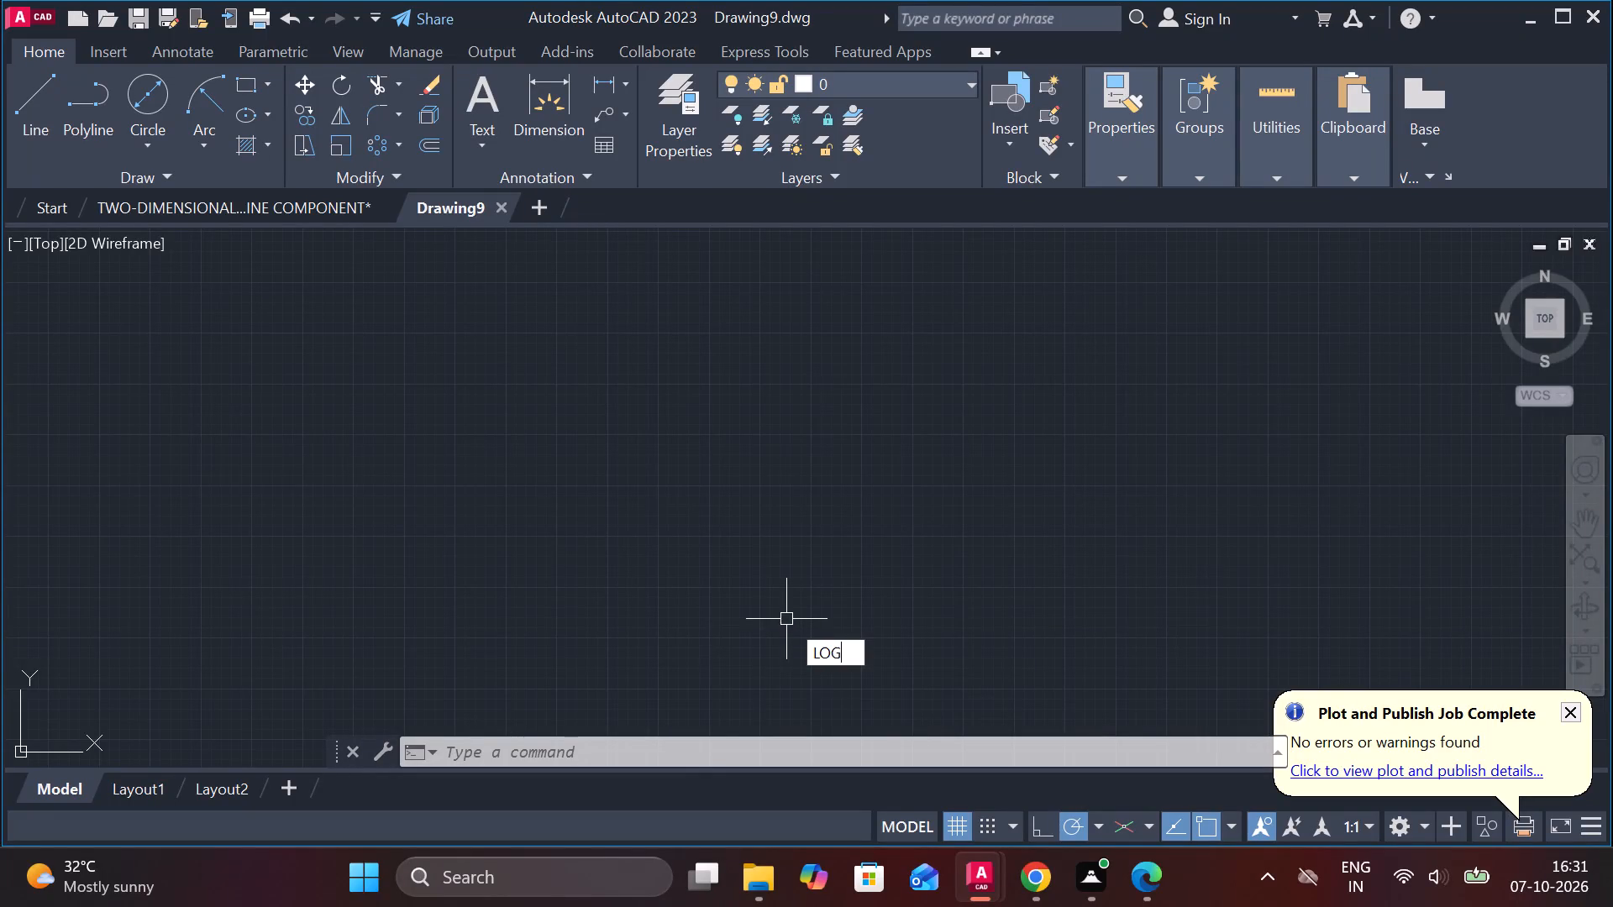
click(880, 706)
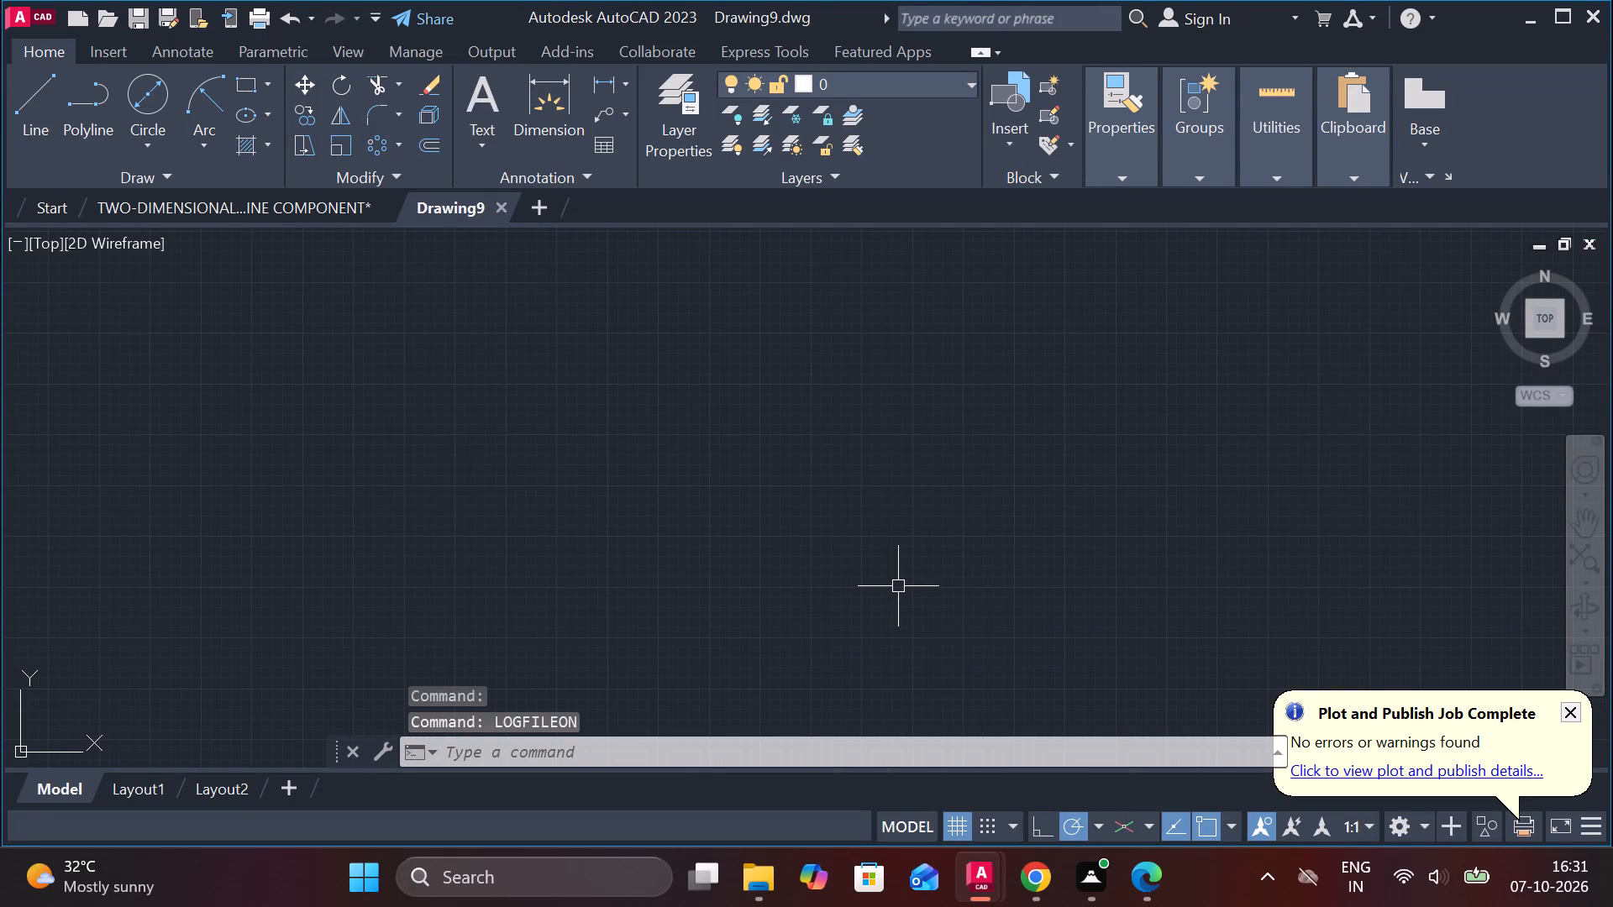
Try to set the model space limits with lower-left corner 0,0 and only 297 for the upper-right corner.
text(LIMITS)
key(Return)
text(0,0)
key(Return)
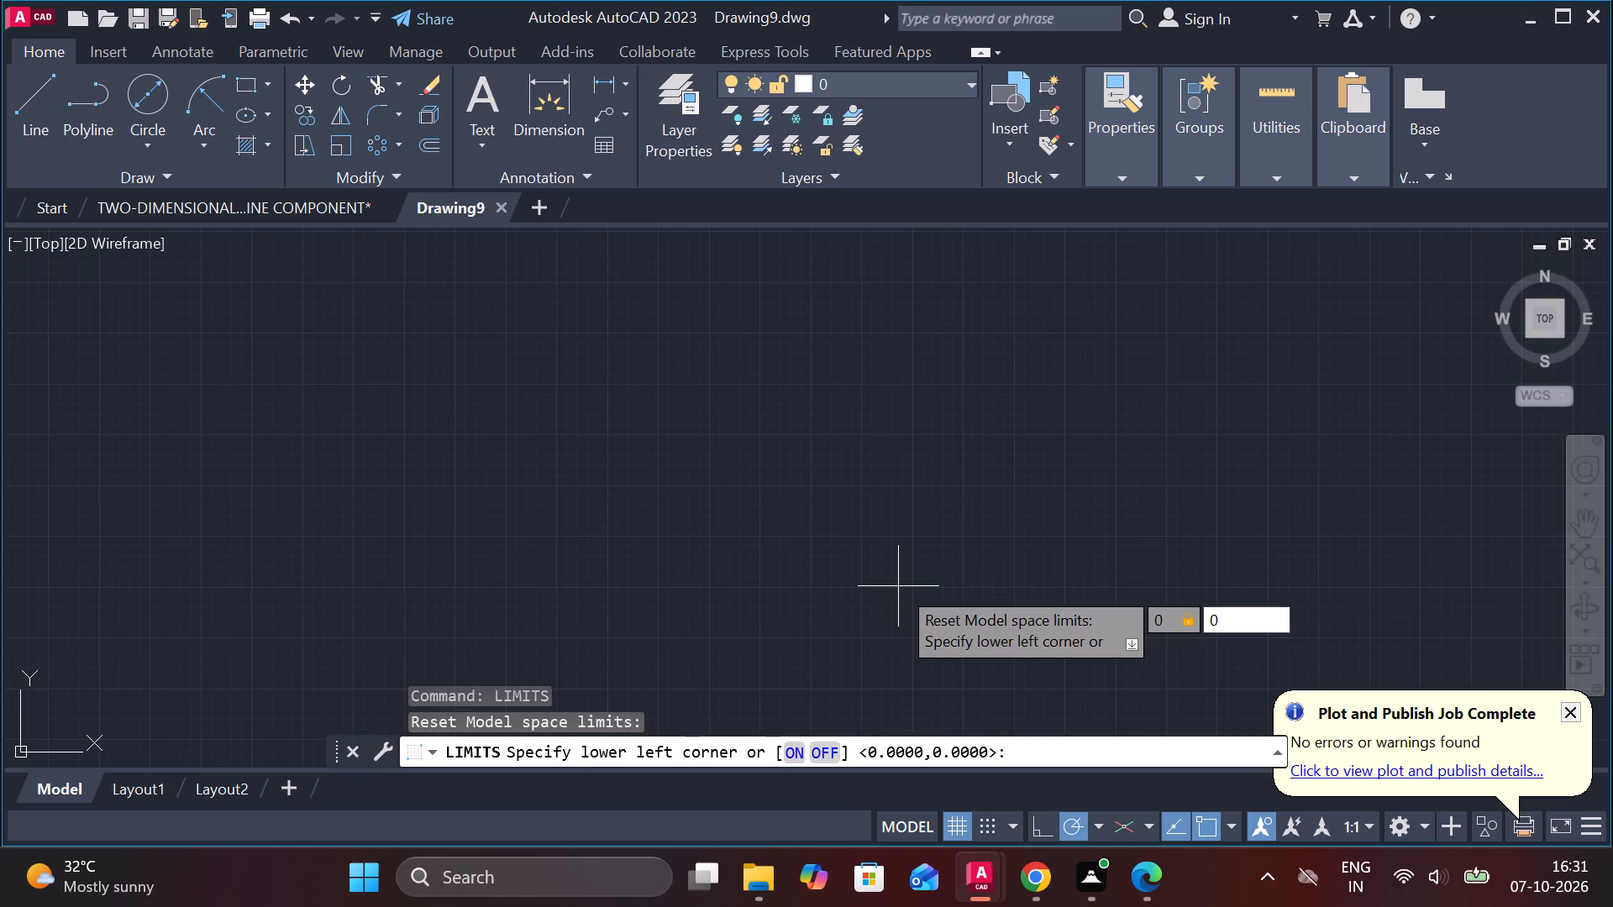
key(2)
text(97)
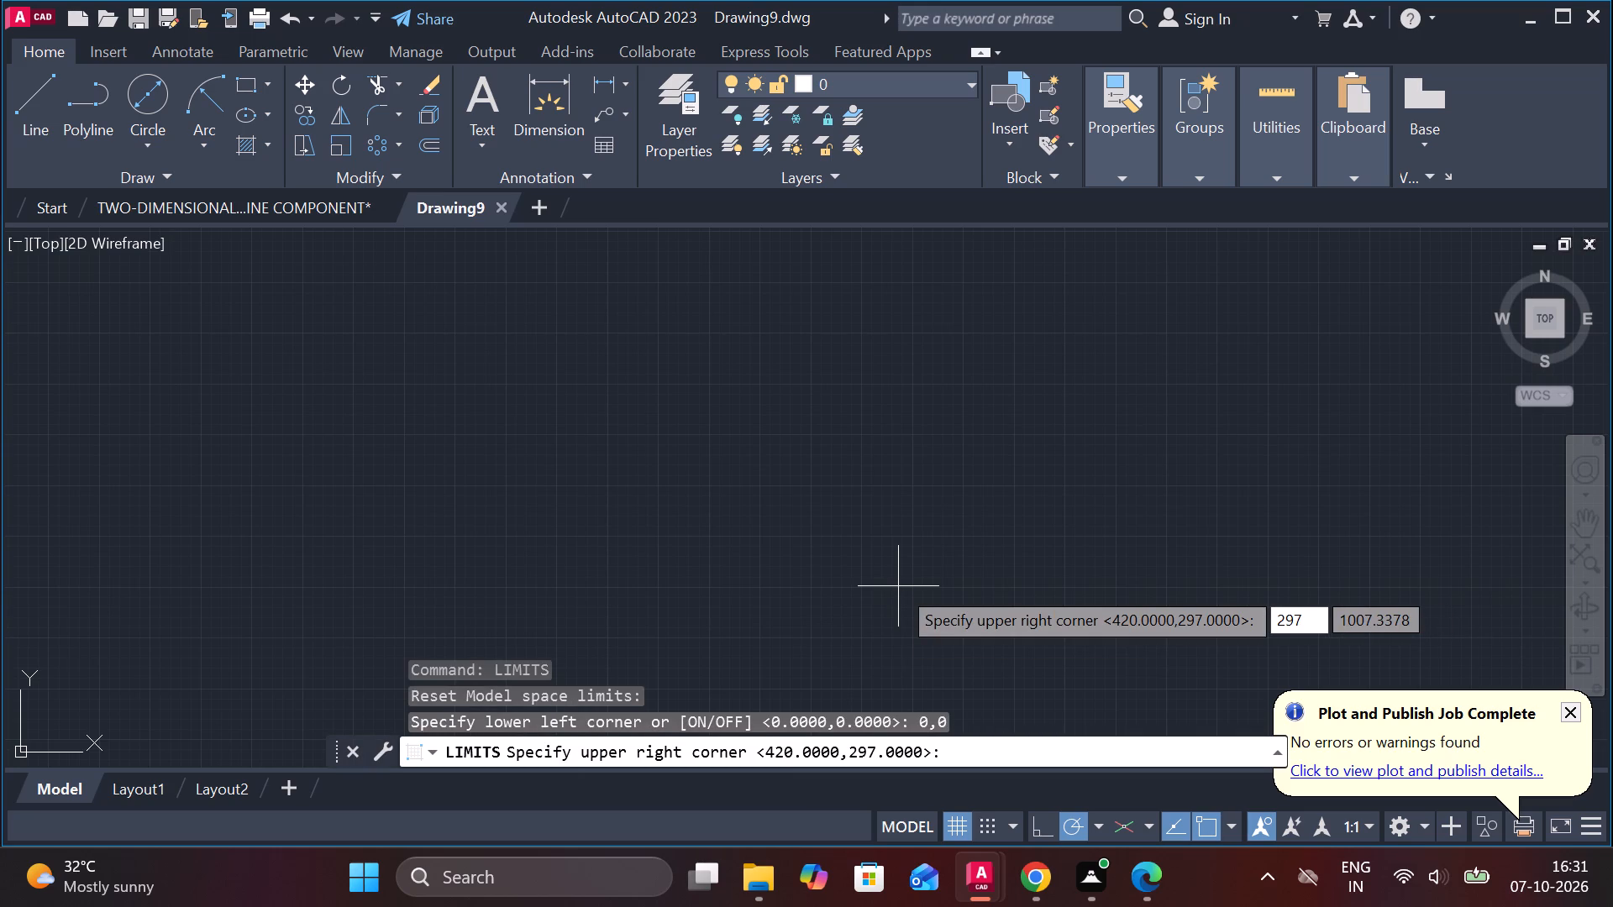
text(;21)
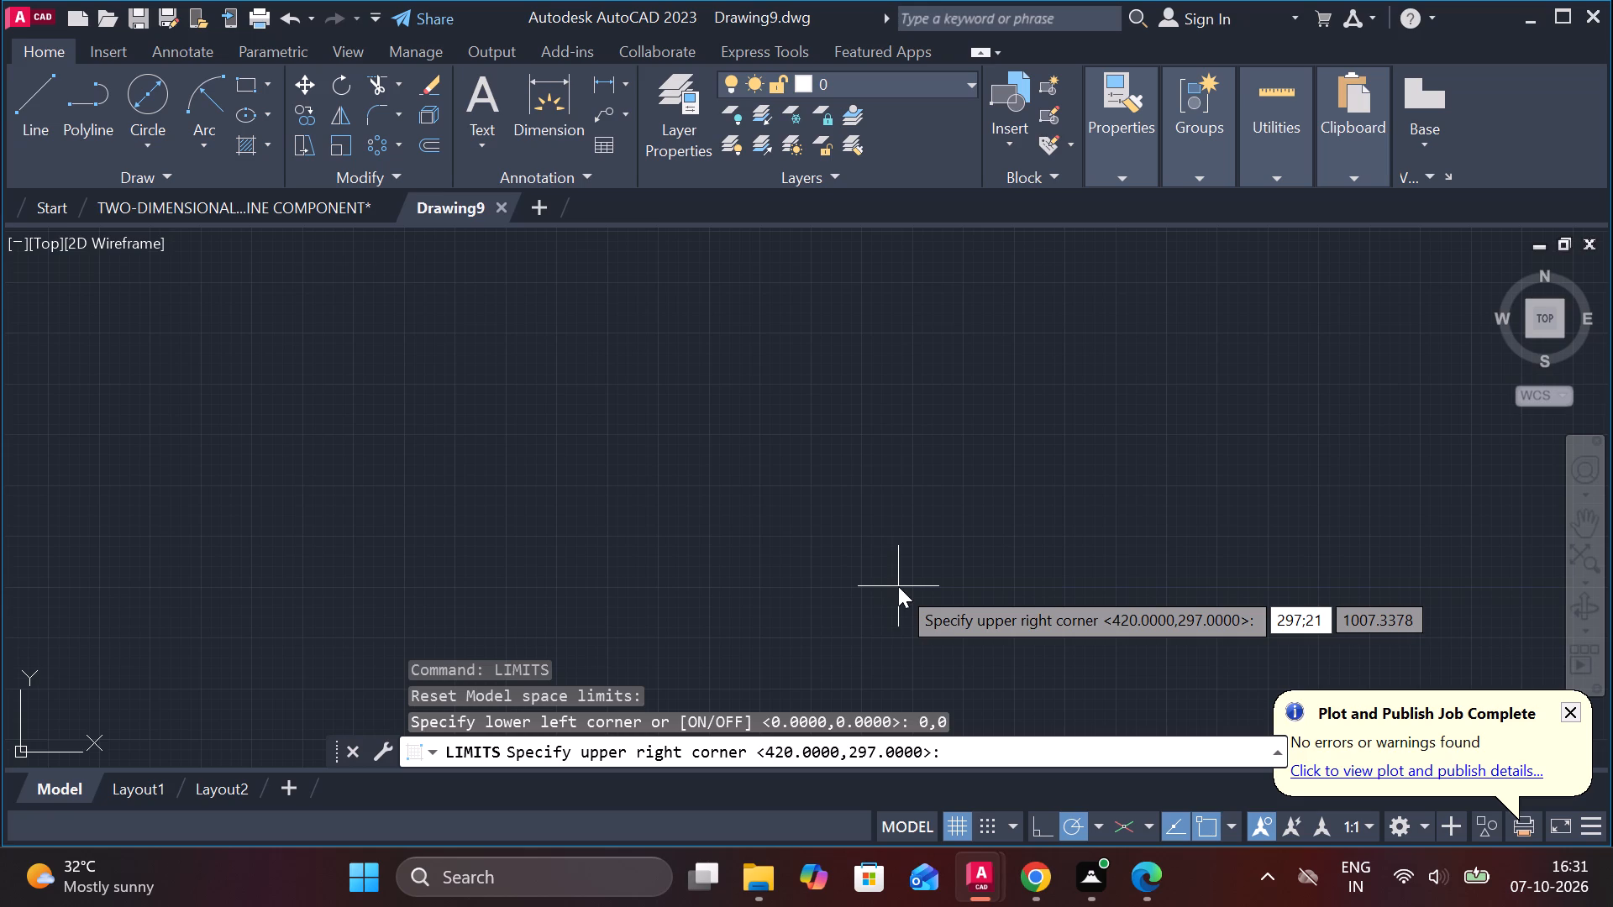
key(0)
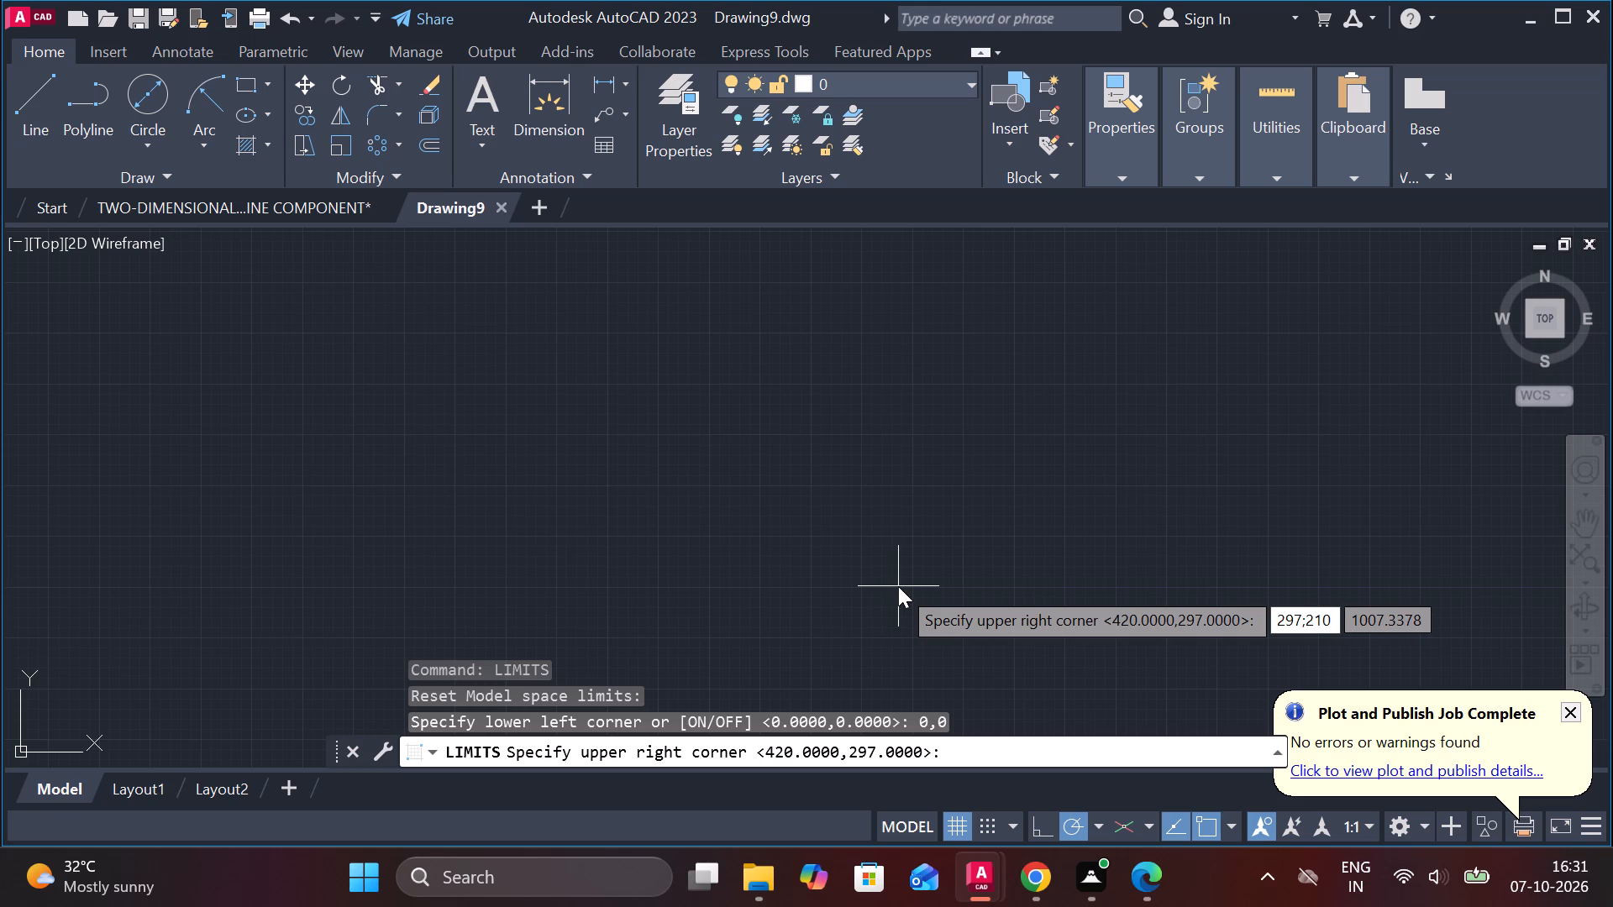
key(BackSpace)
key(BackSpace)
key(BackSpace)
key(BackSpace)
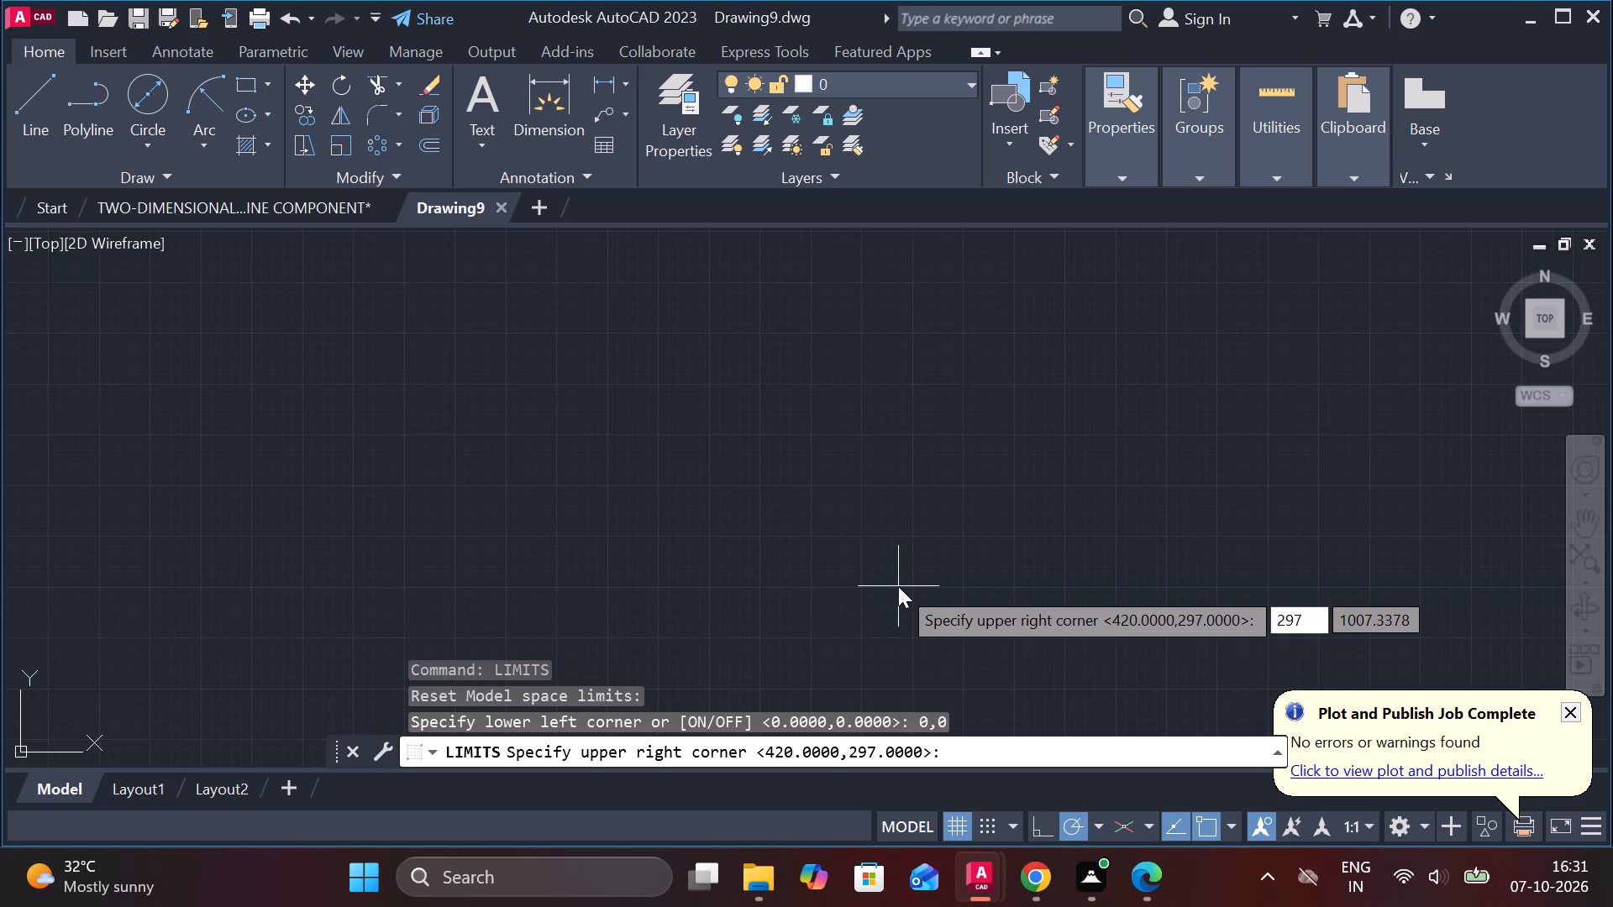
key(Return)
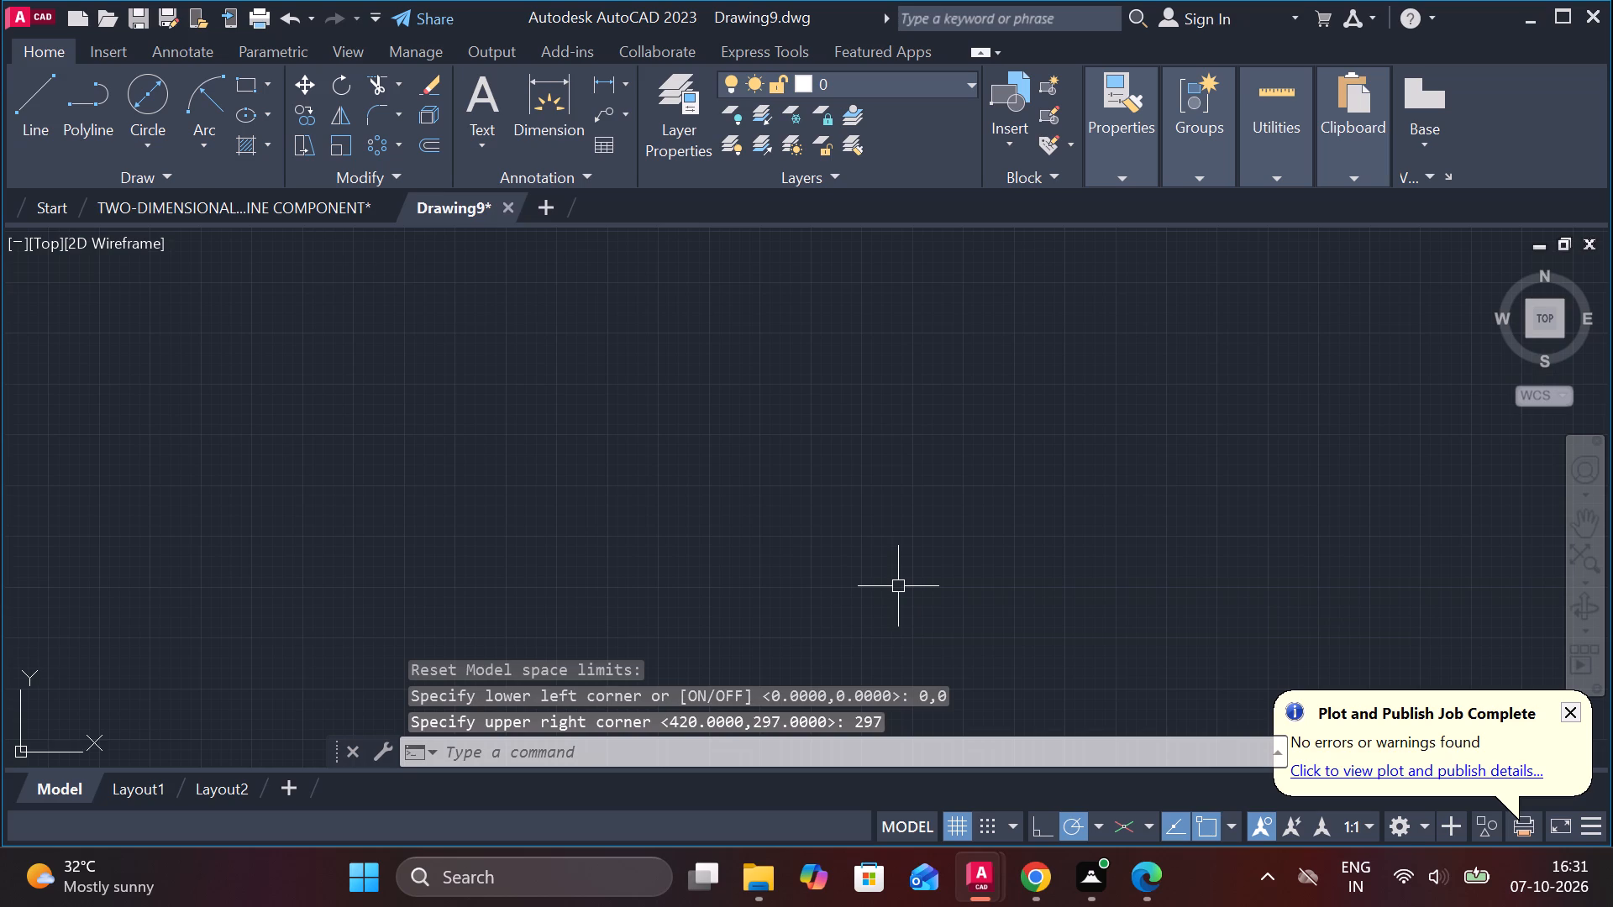
Set the model space limits from 0,0 to 297,210.
text(LIMIY)
key(BackSpace)
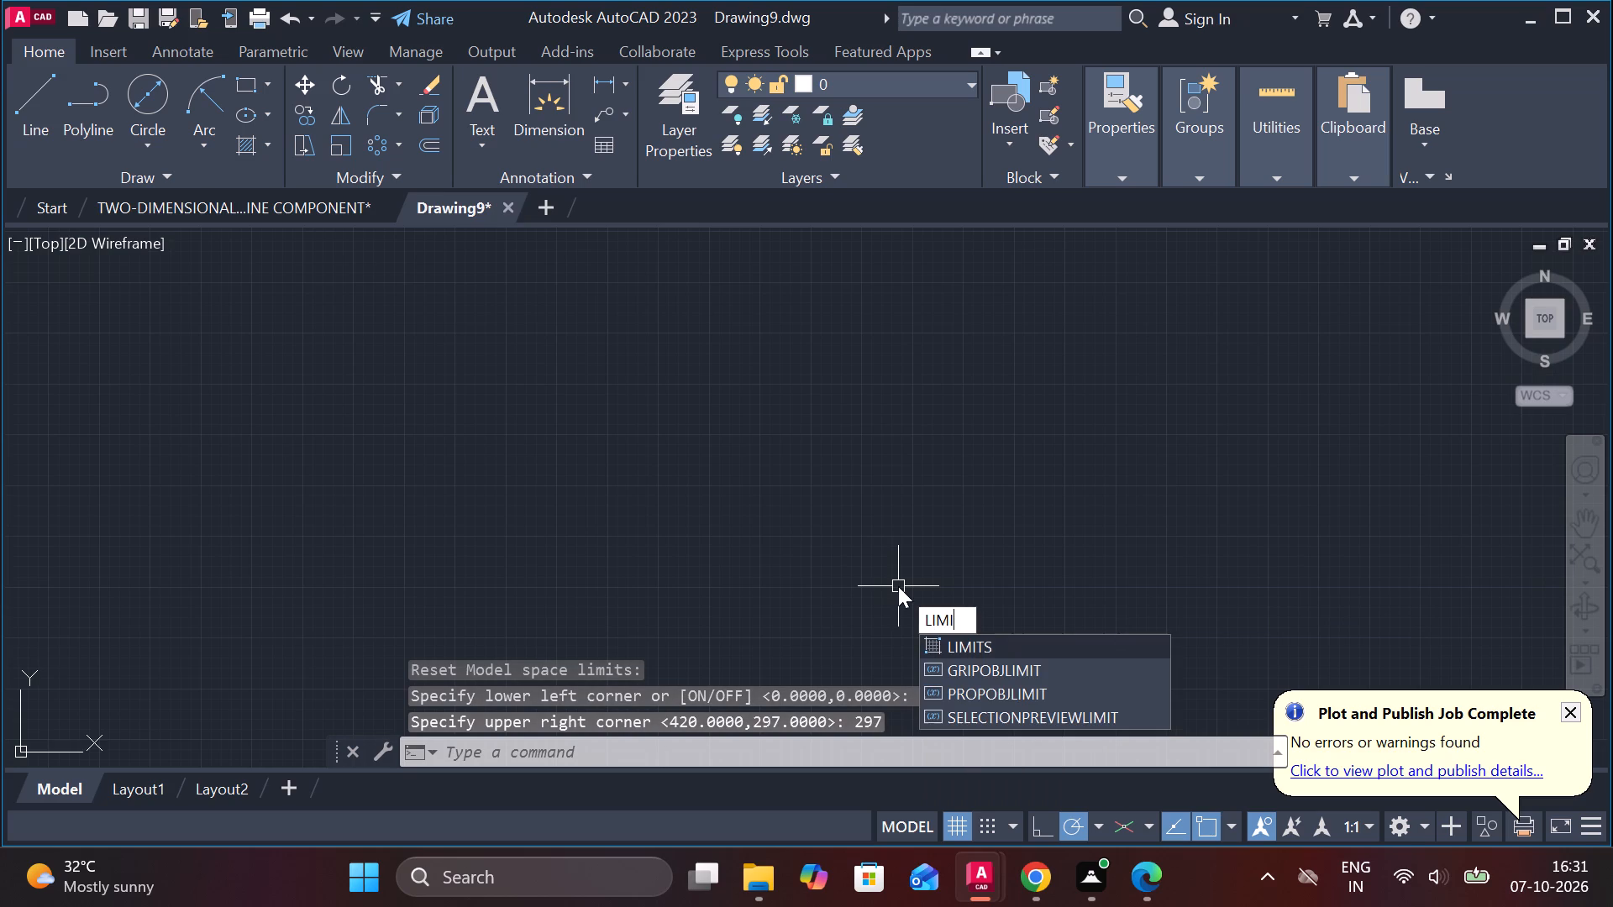
text(TS)
key(Return)
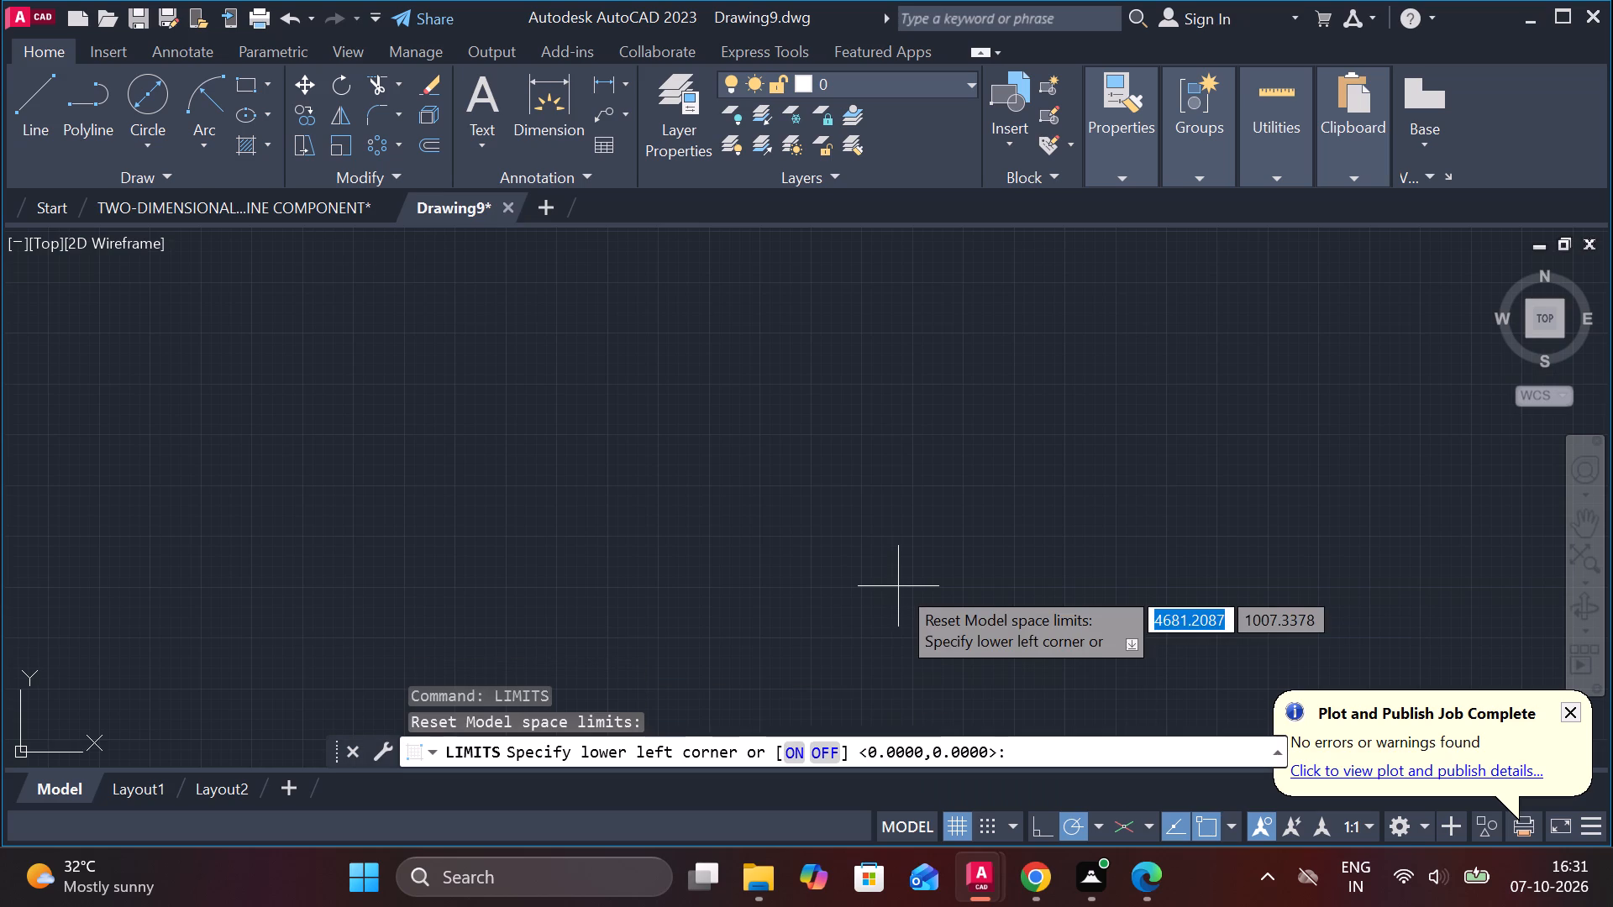
text(0,0)
key(Return)
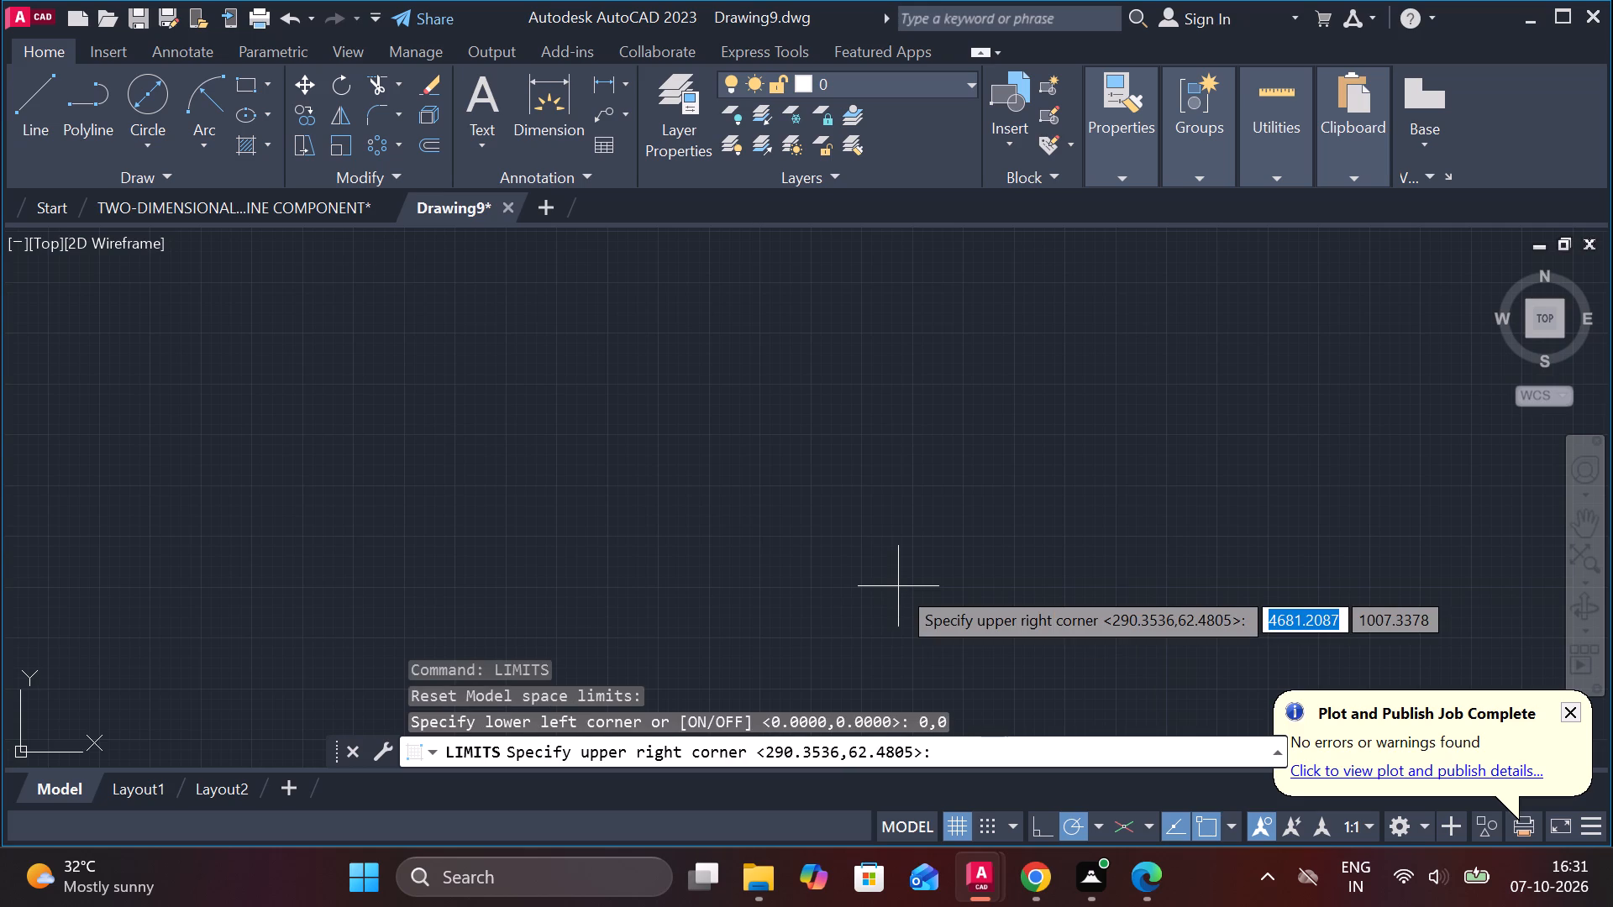
text(297)
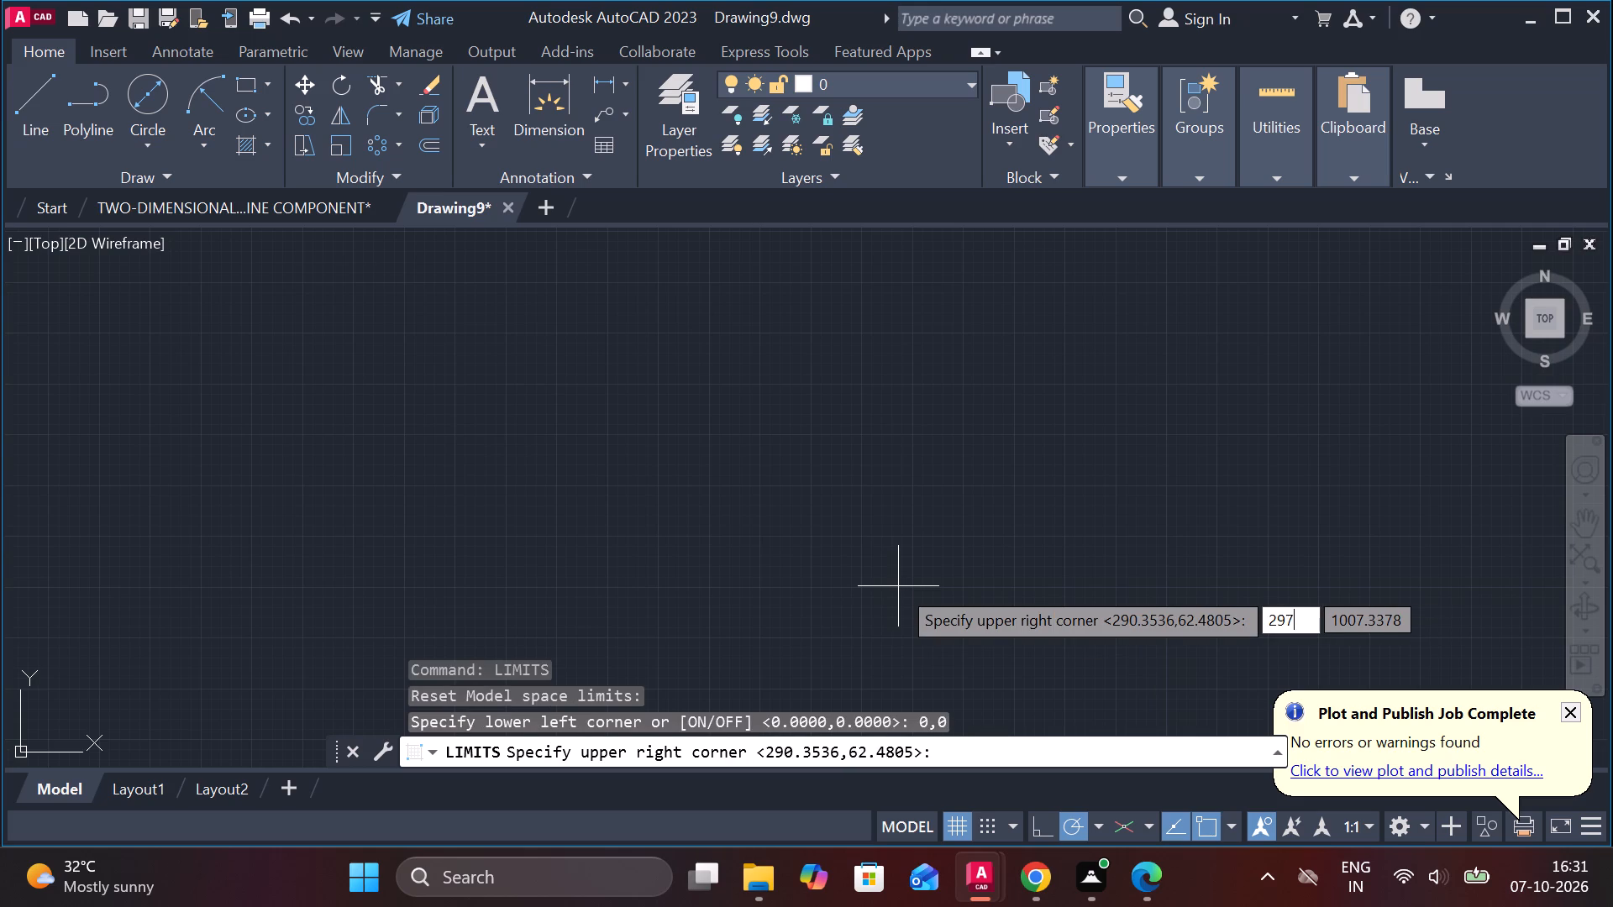
key(comma)
text(210)
key(Return)
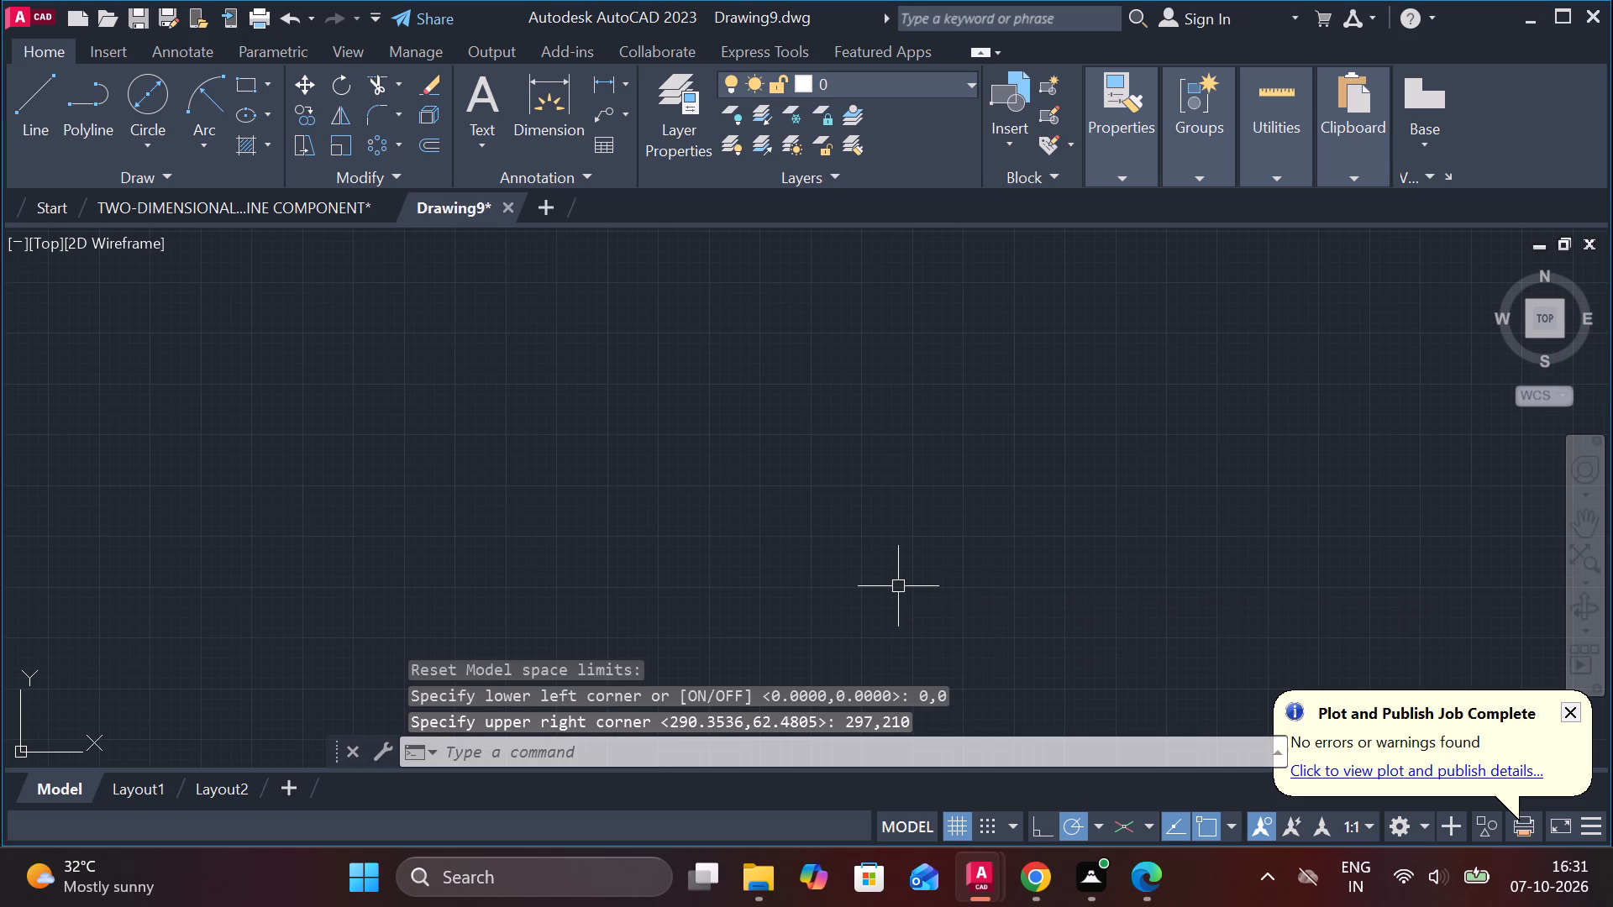
Draw a circle of radius 13 by centre and radius in the empty drawing area.
key(z)
key(Return)
key(e)
key(Return)
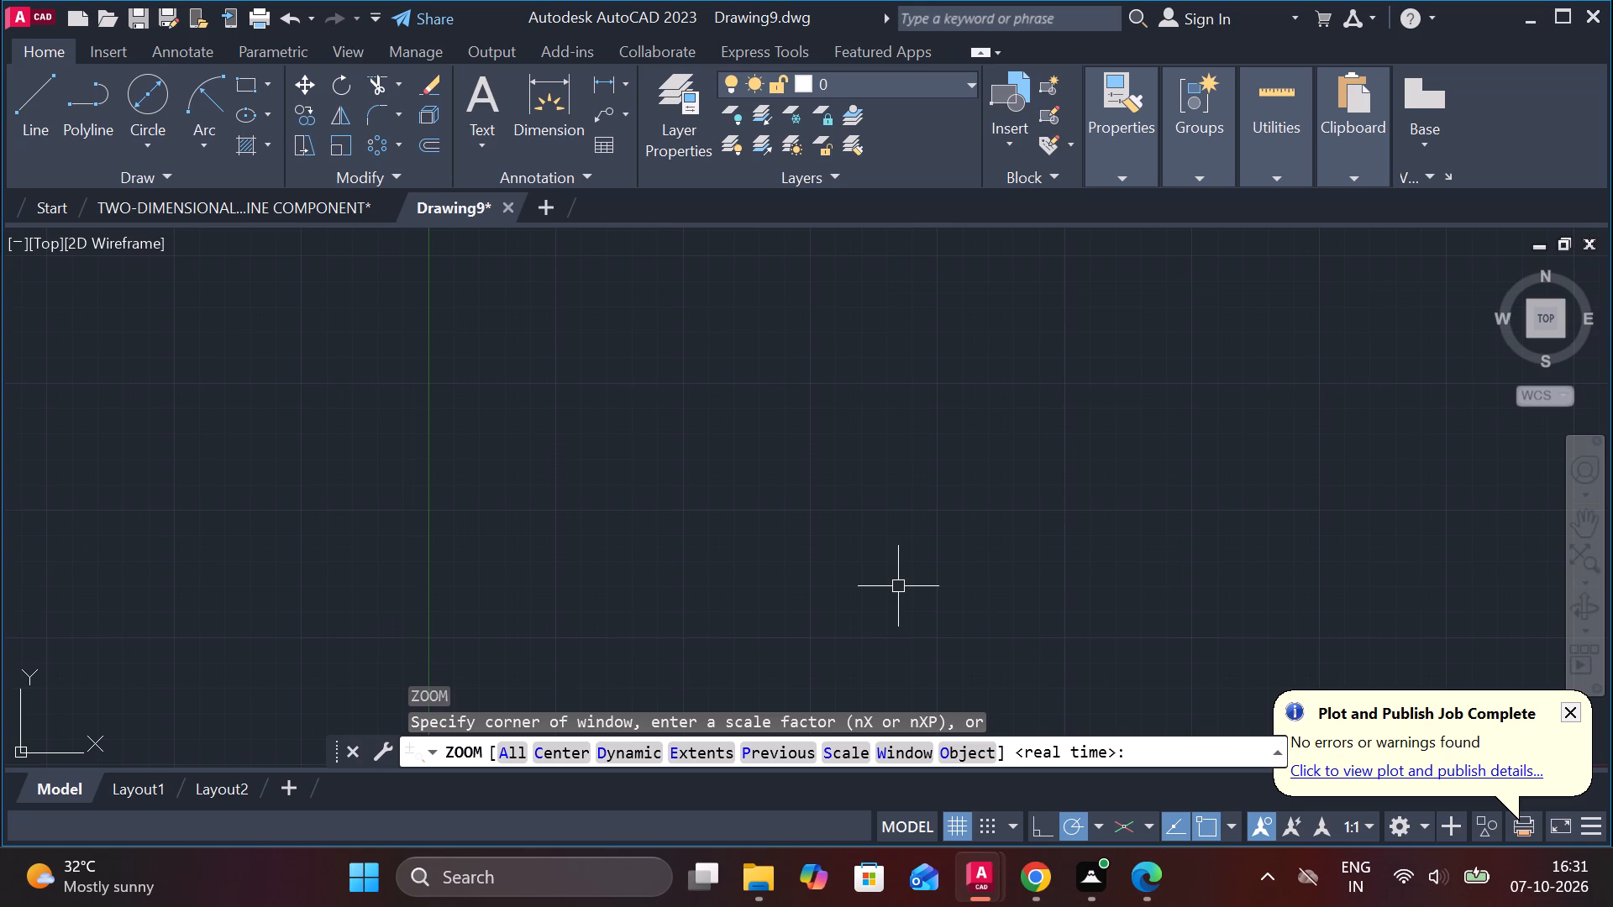
scroll(905, 566, down, 2)
middle_drag(905, 566, 745, 578)
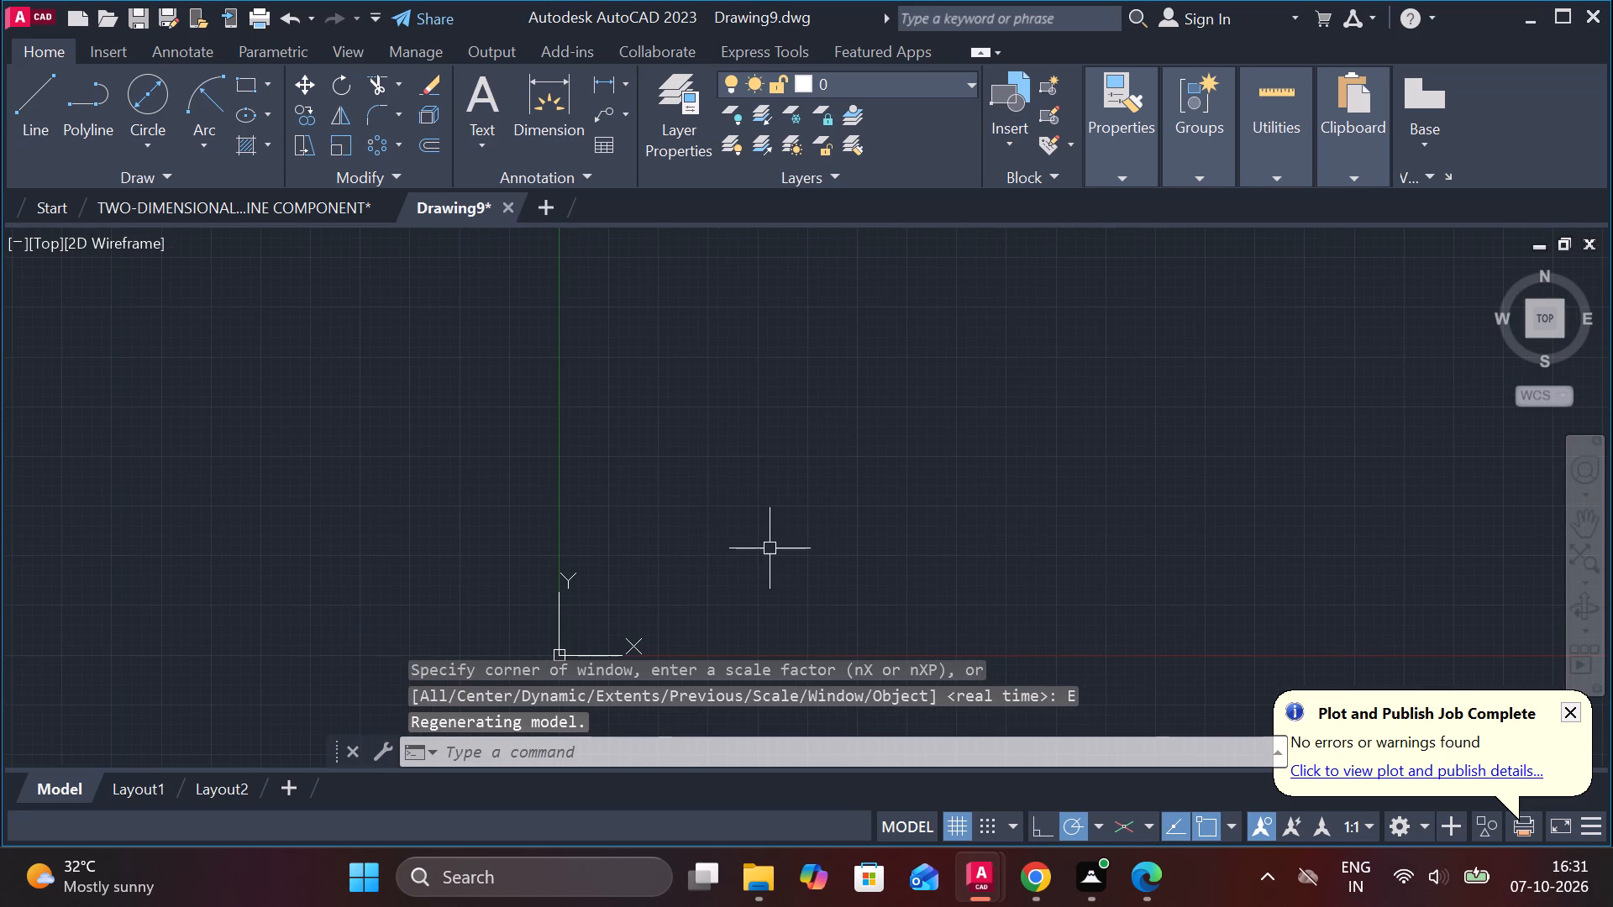
middle_drag(841, 405, 746, 653)
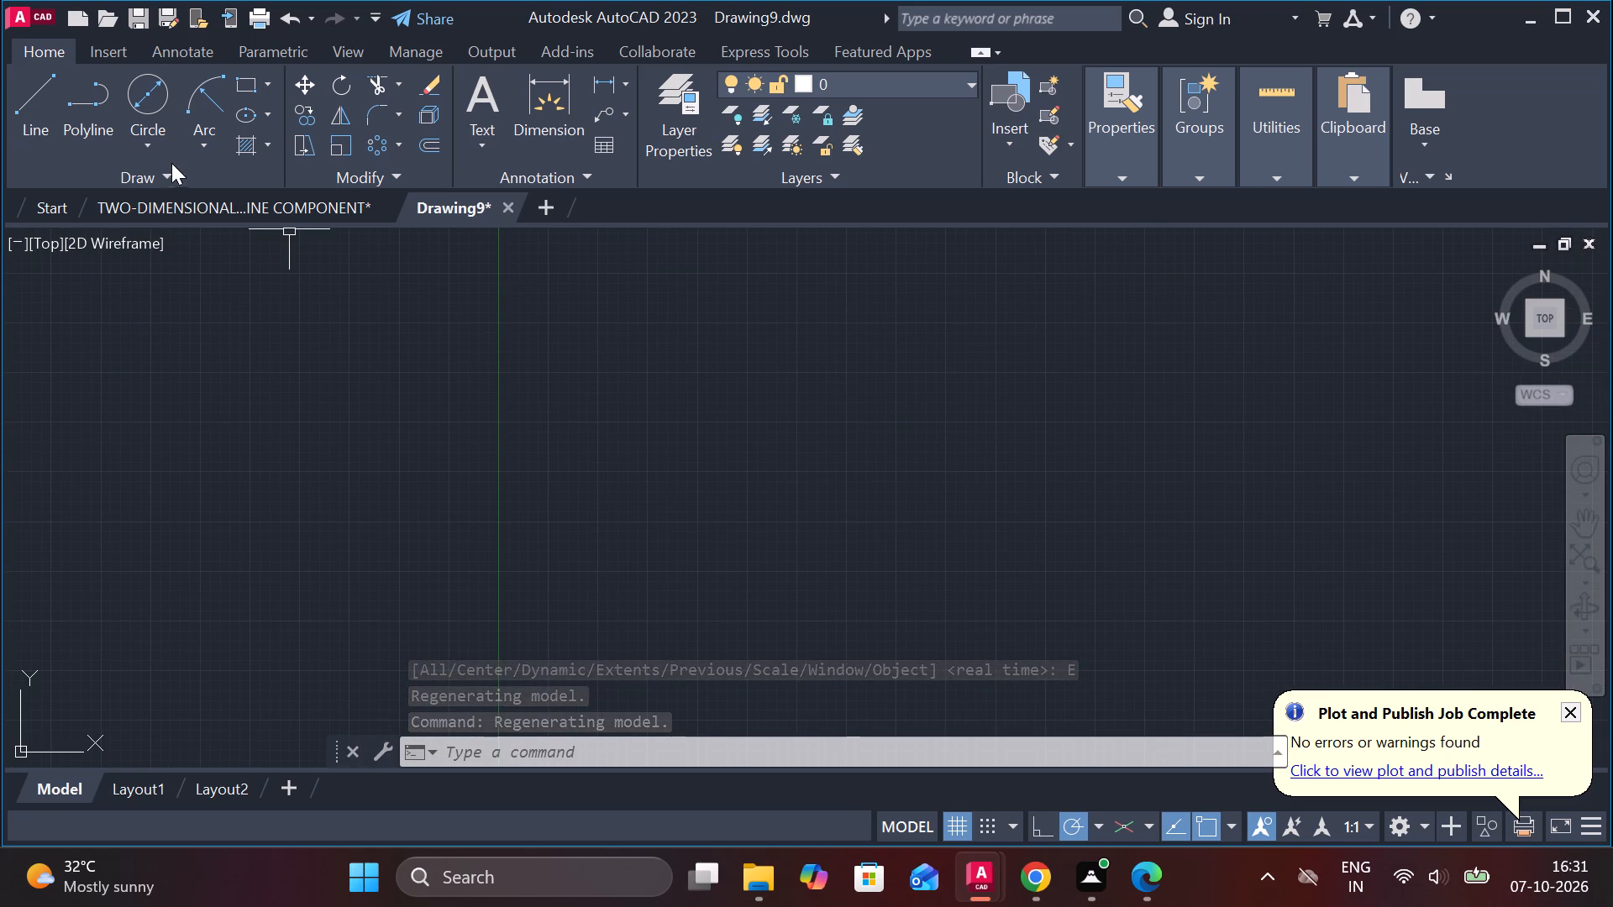
click(159, 107)
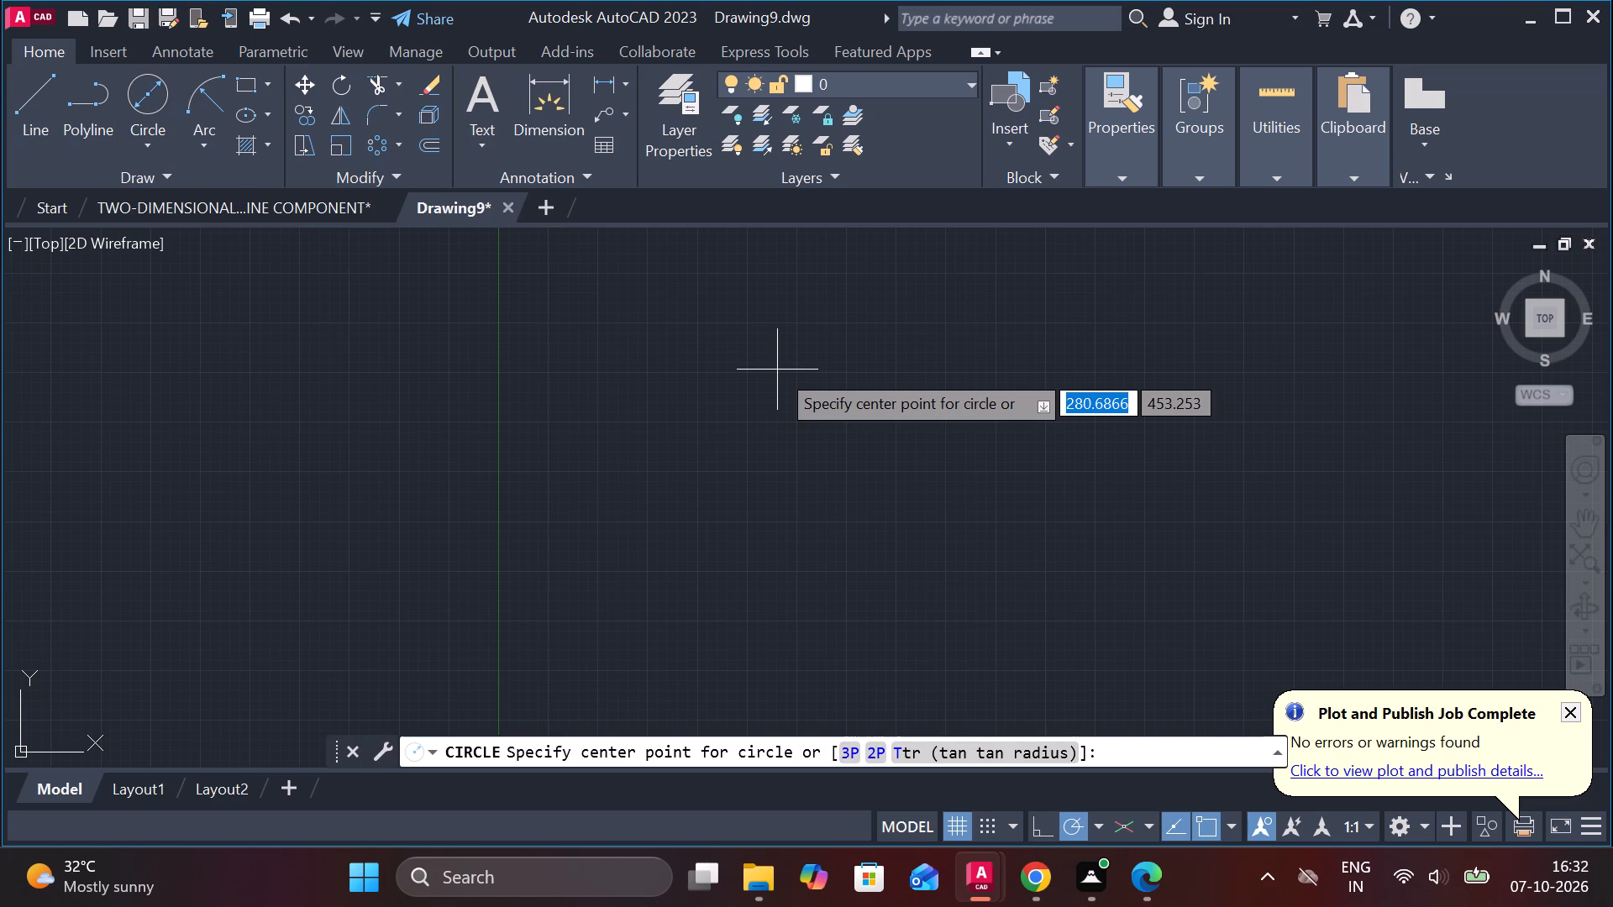
scroll(777, 370, up, 3)
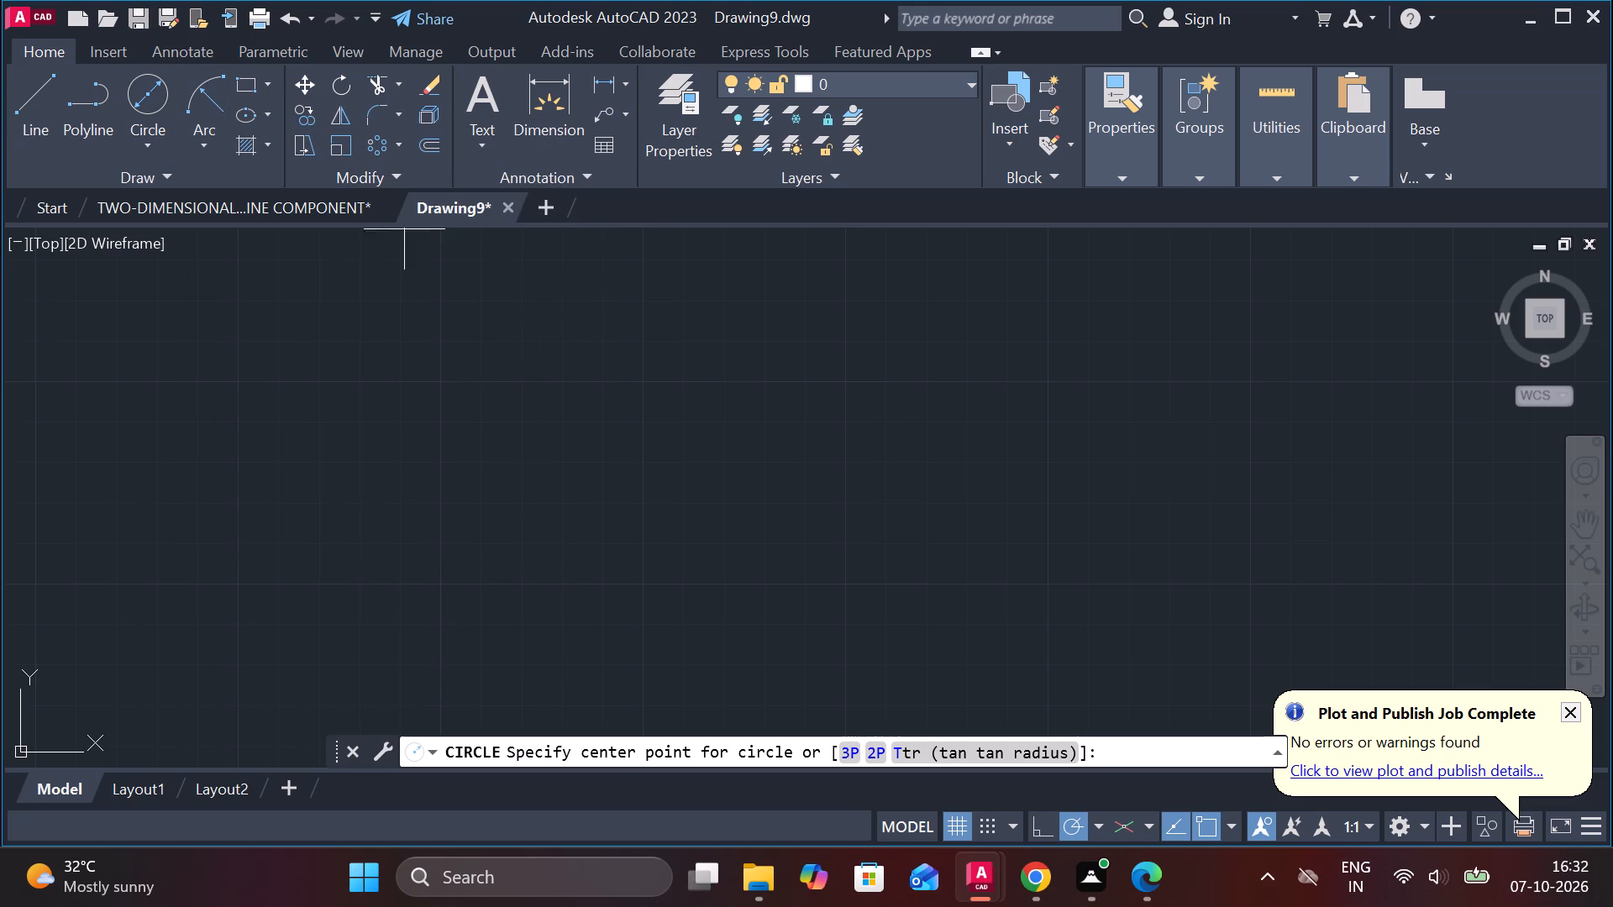
middle_drag(580, 370, 779, 374)
middle_drag(559, 427, 821, 355)
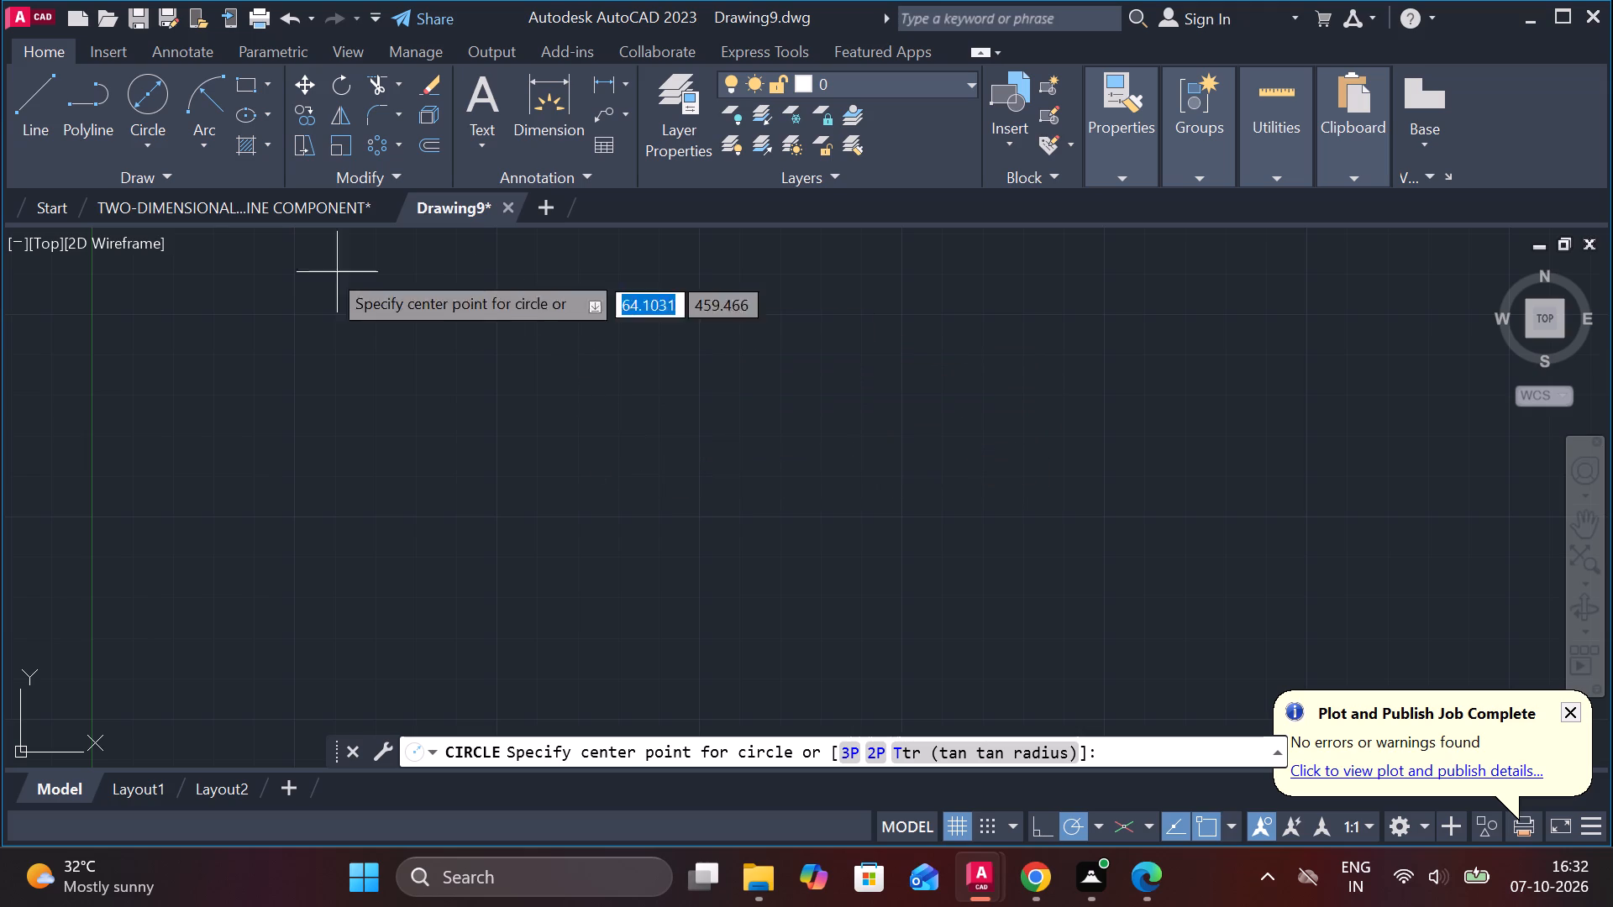
click(152, 135)
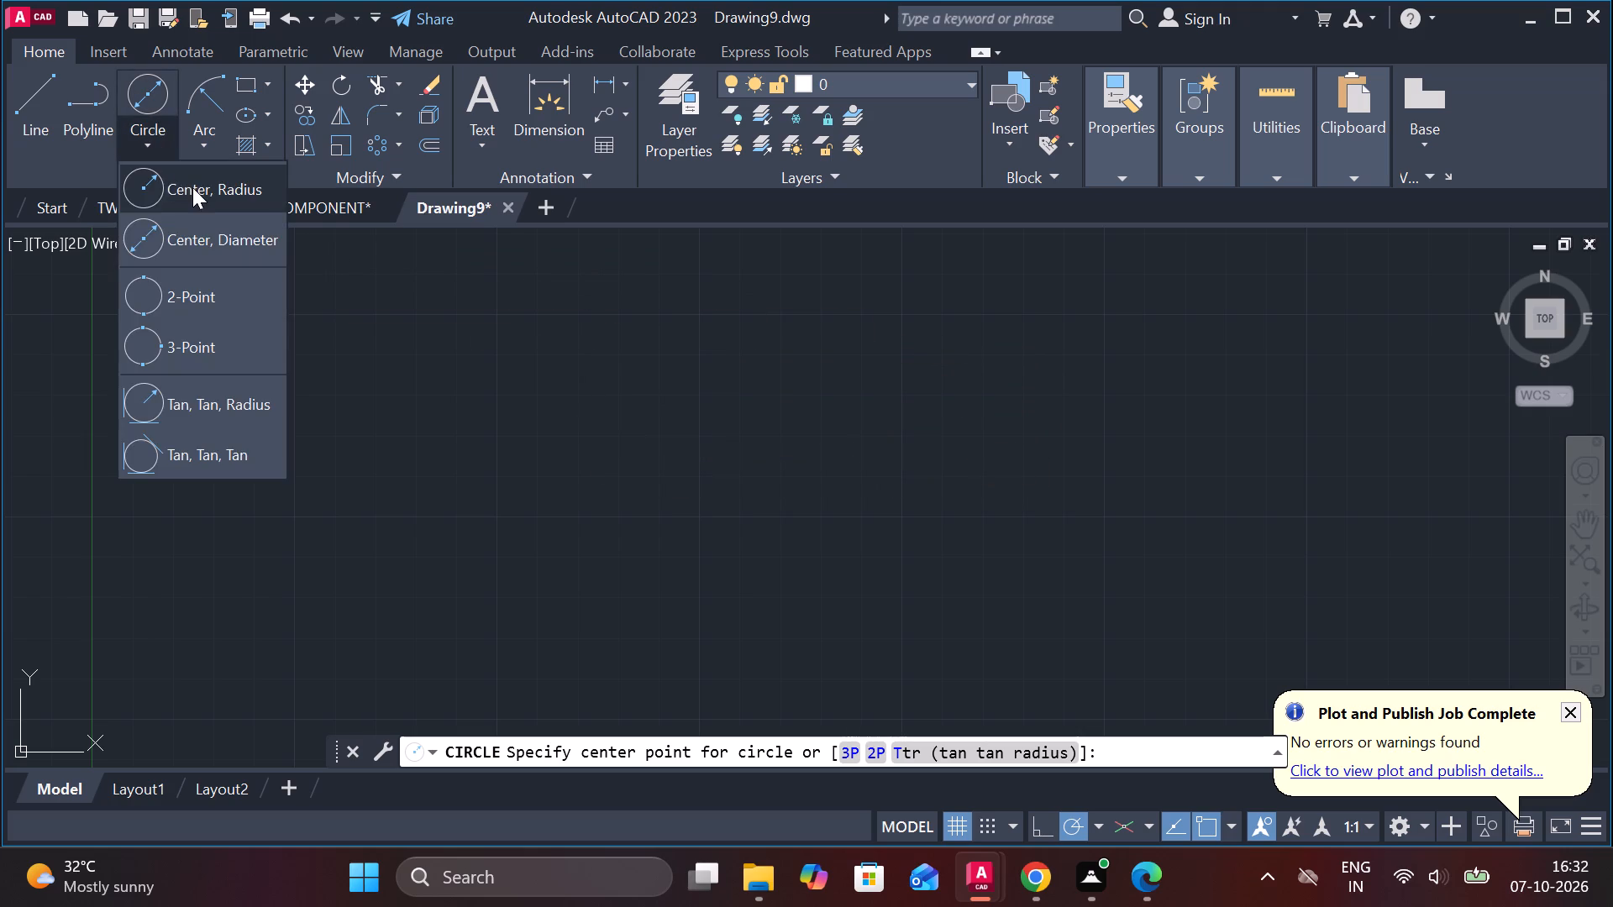
click(192, 187)
click(596, 400)
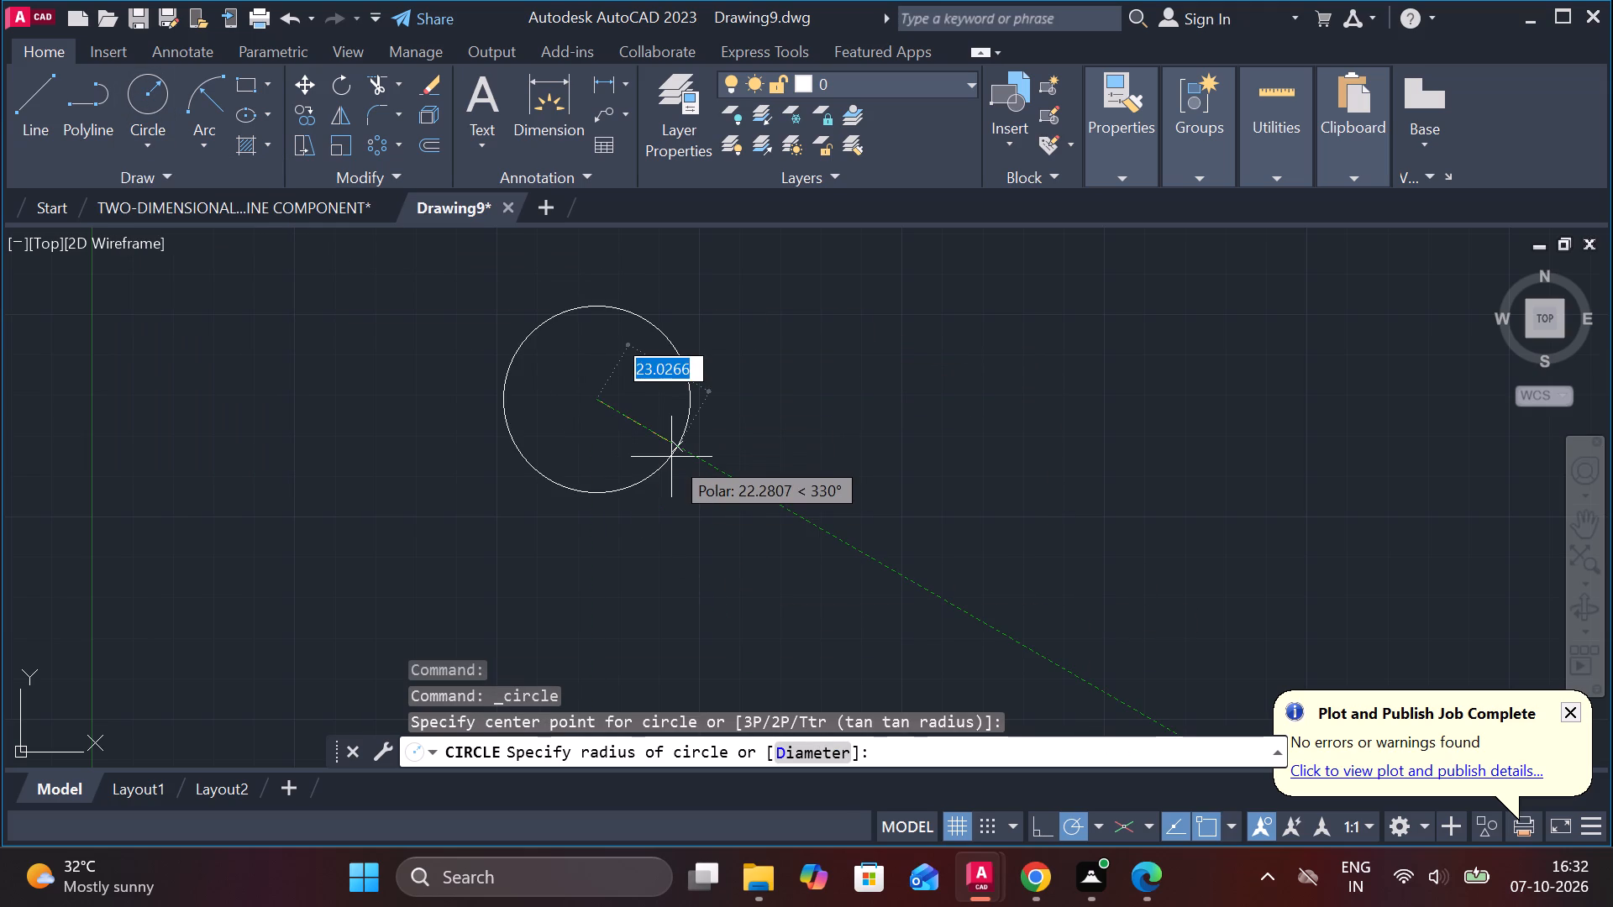
text(13)
key(Return)
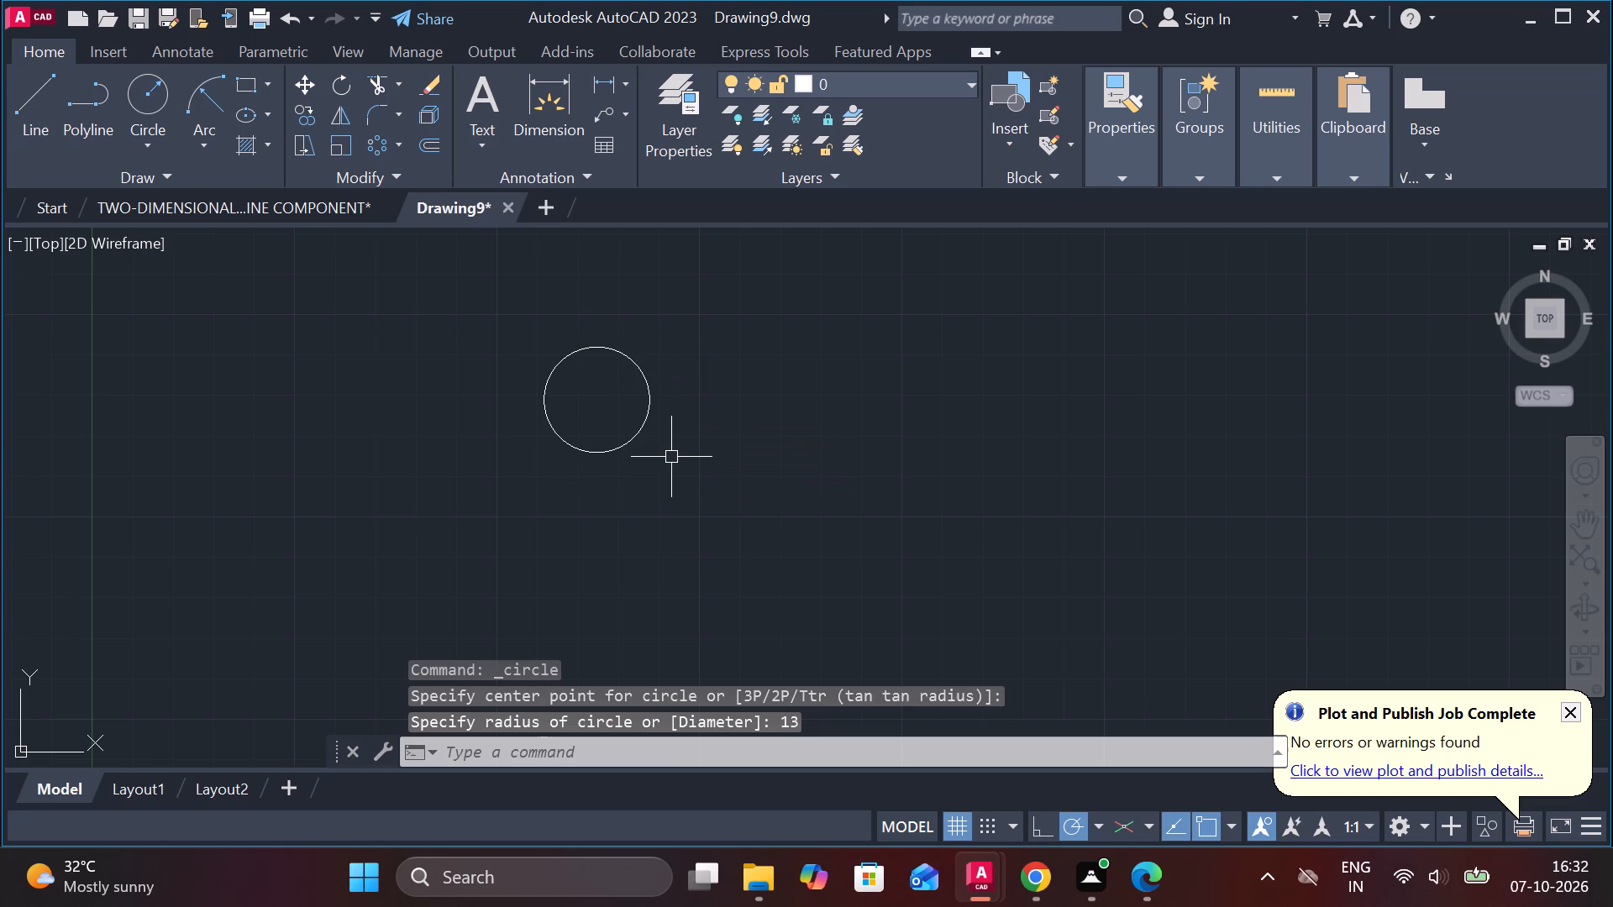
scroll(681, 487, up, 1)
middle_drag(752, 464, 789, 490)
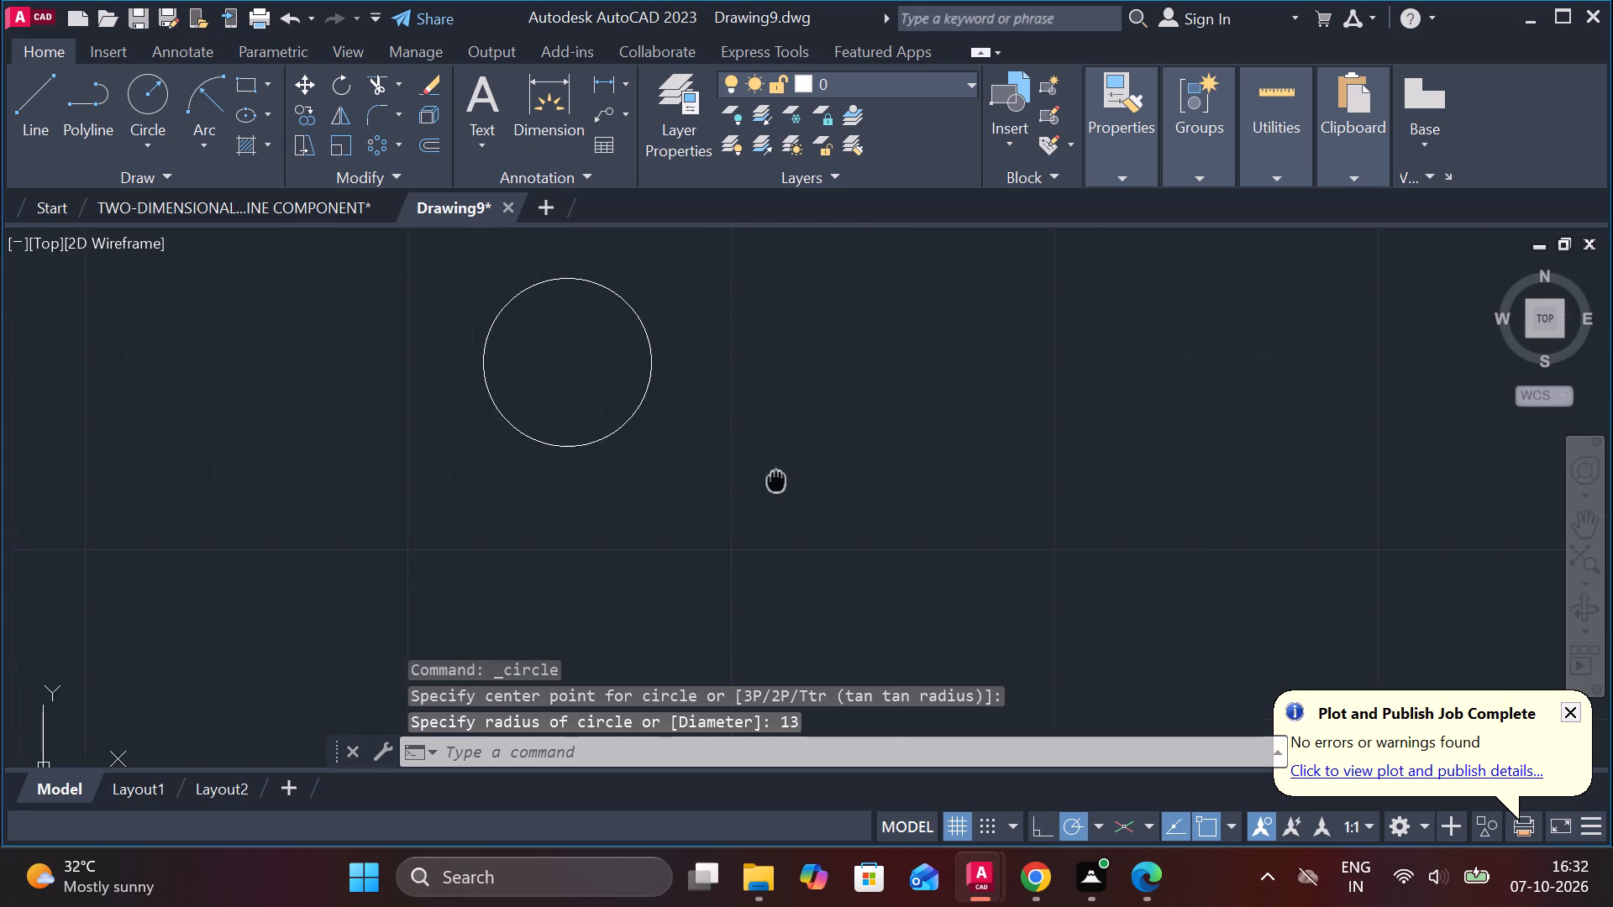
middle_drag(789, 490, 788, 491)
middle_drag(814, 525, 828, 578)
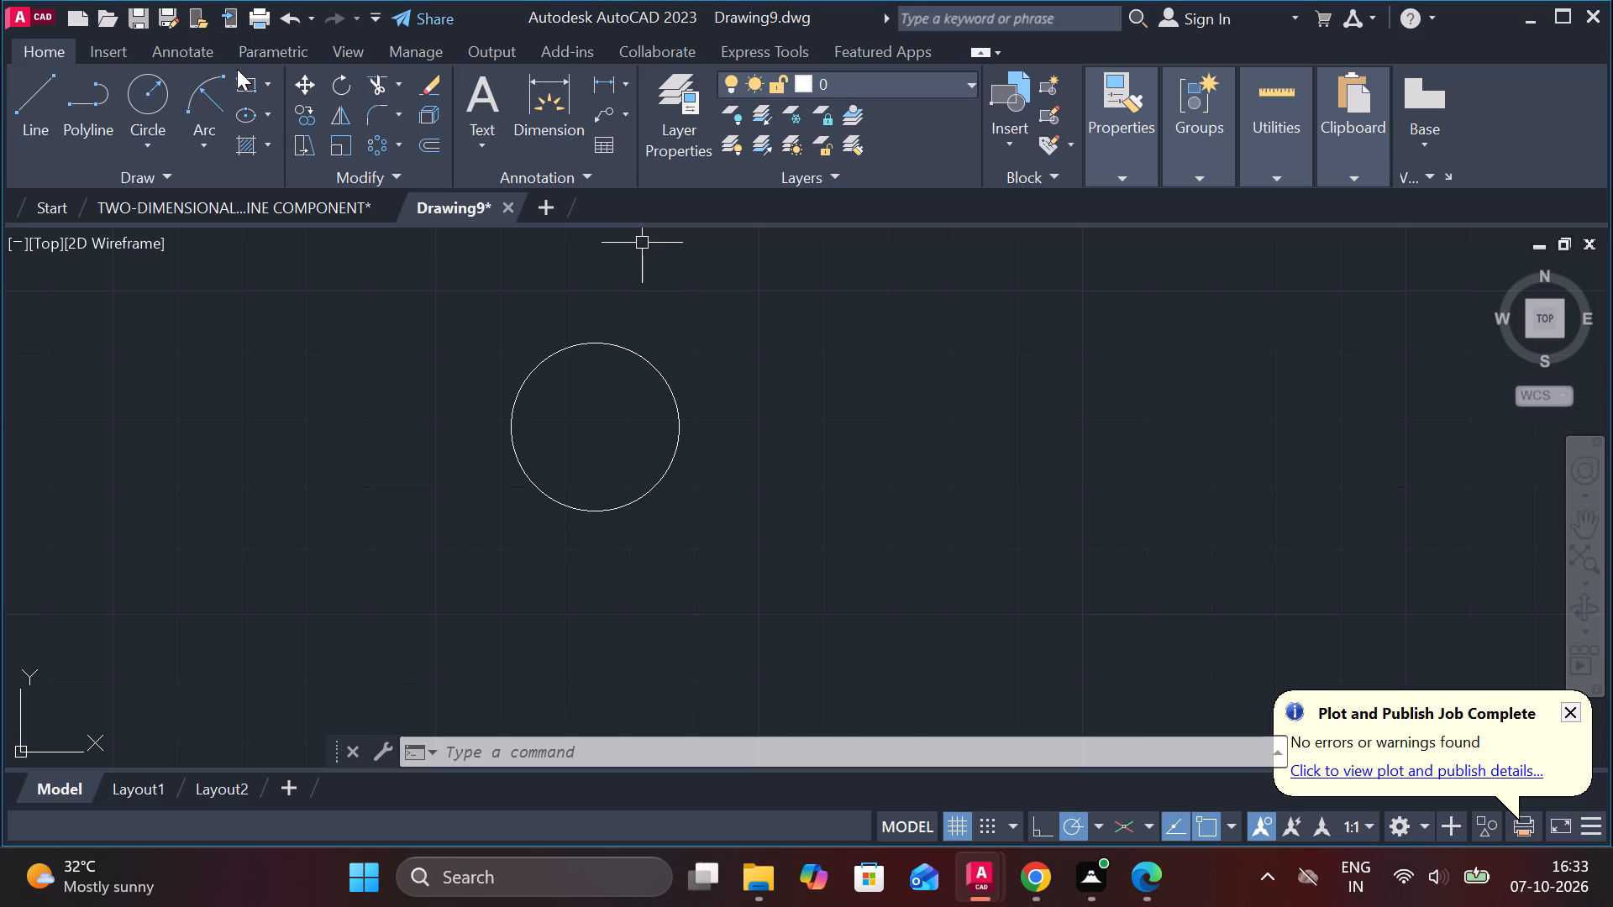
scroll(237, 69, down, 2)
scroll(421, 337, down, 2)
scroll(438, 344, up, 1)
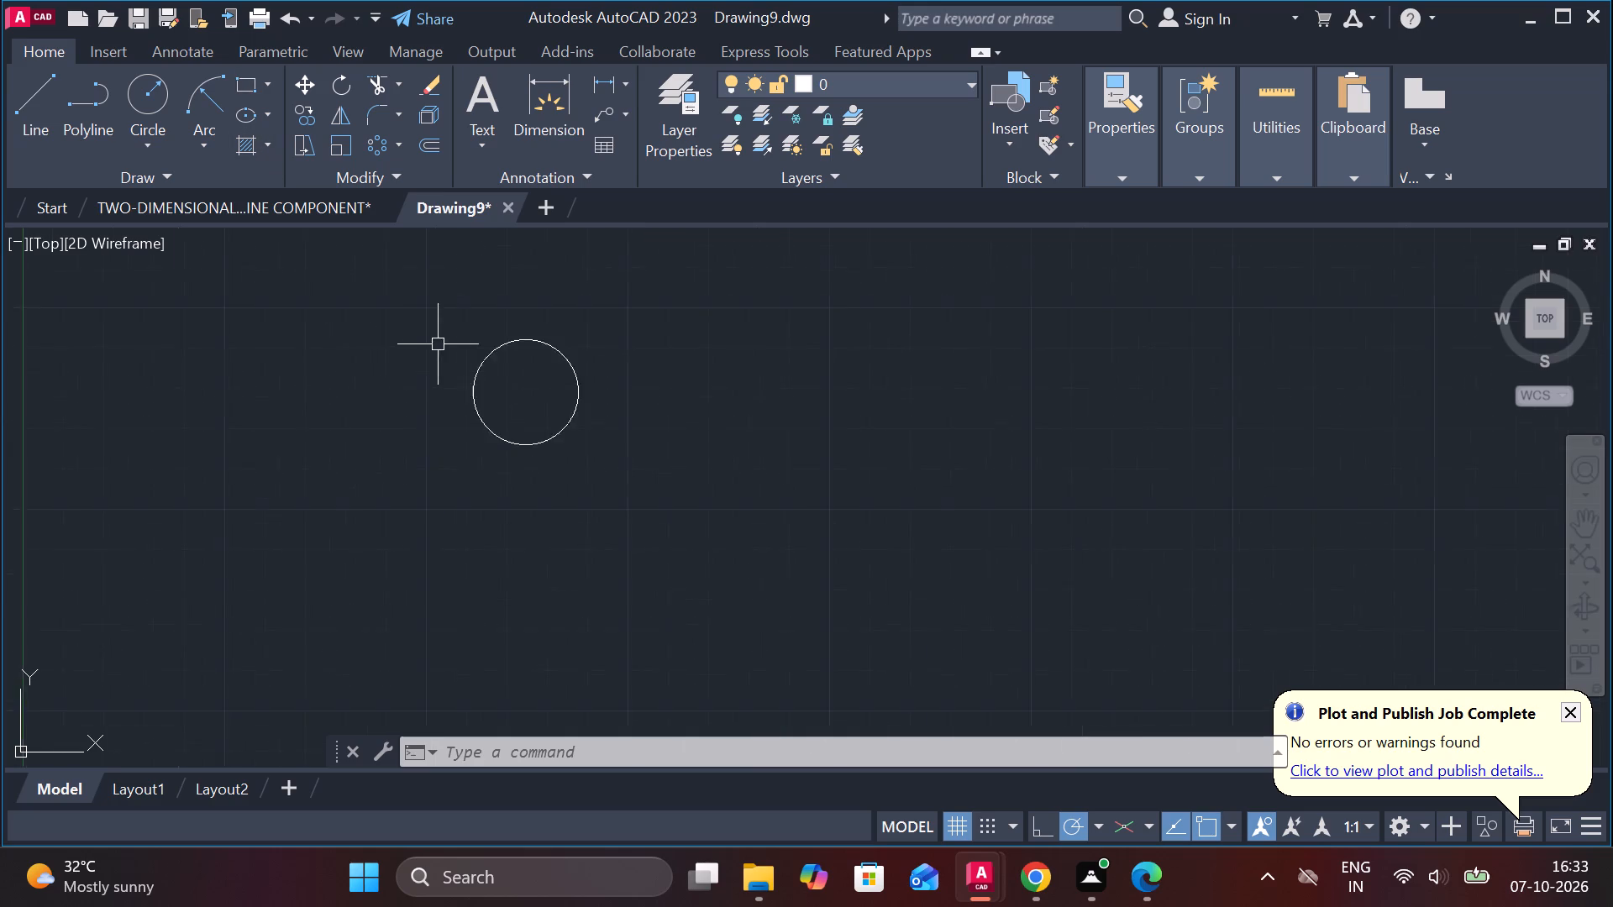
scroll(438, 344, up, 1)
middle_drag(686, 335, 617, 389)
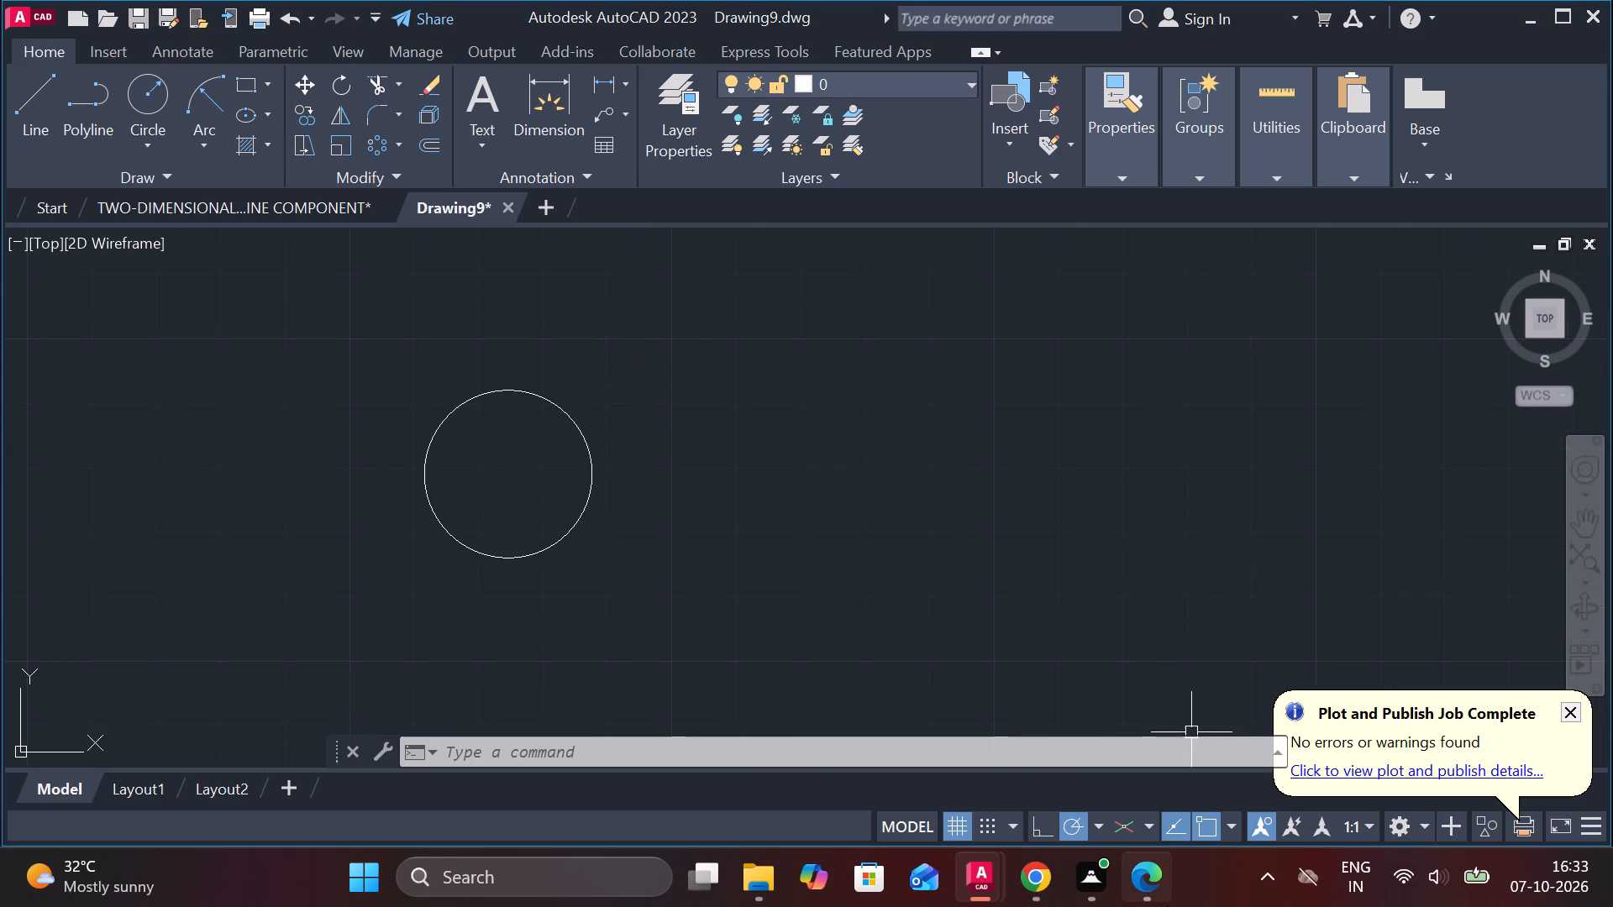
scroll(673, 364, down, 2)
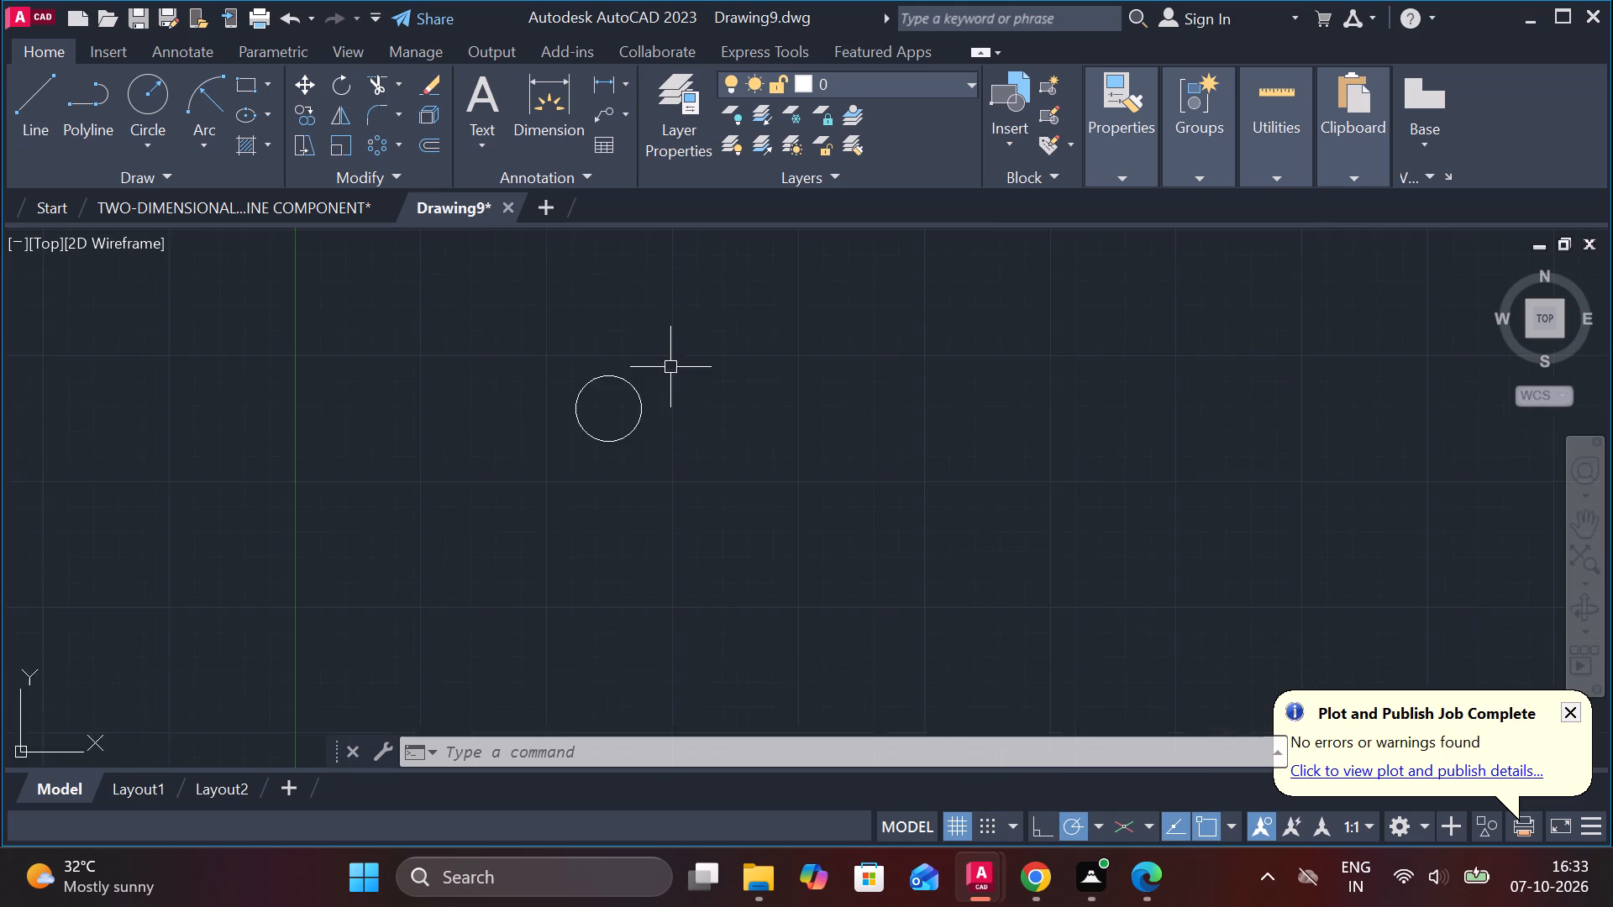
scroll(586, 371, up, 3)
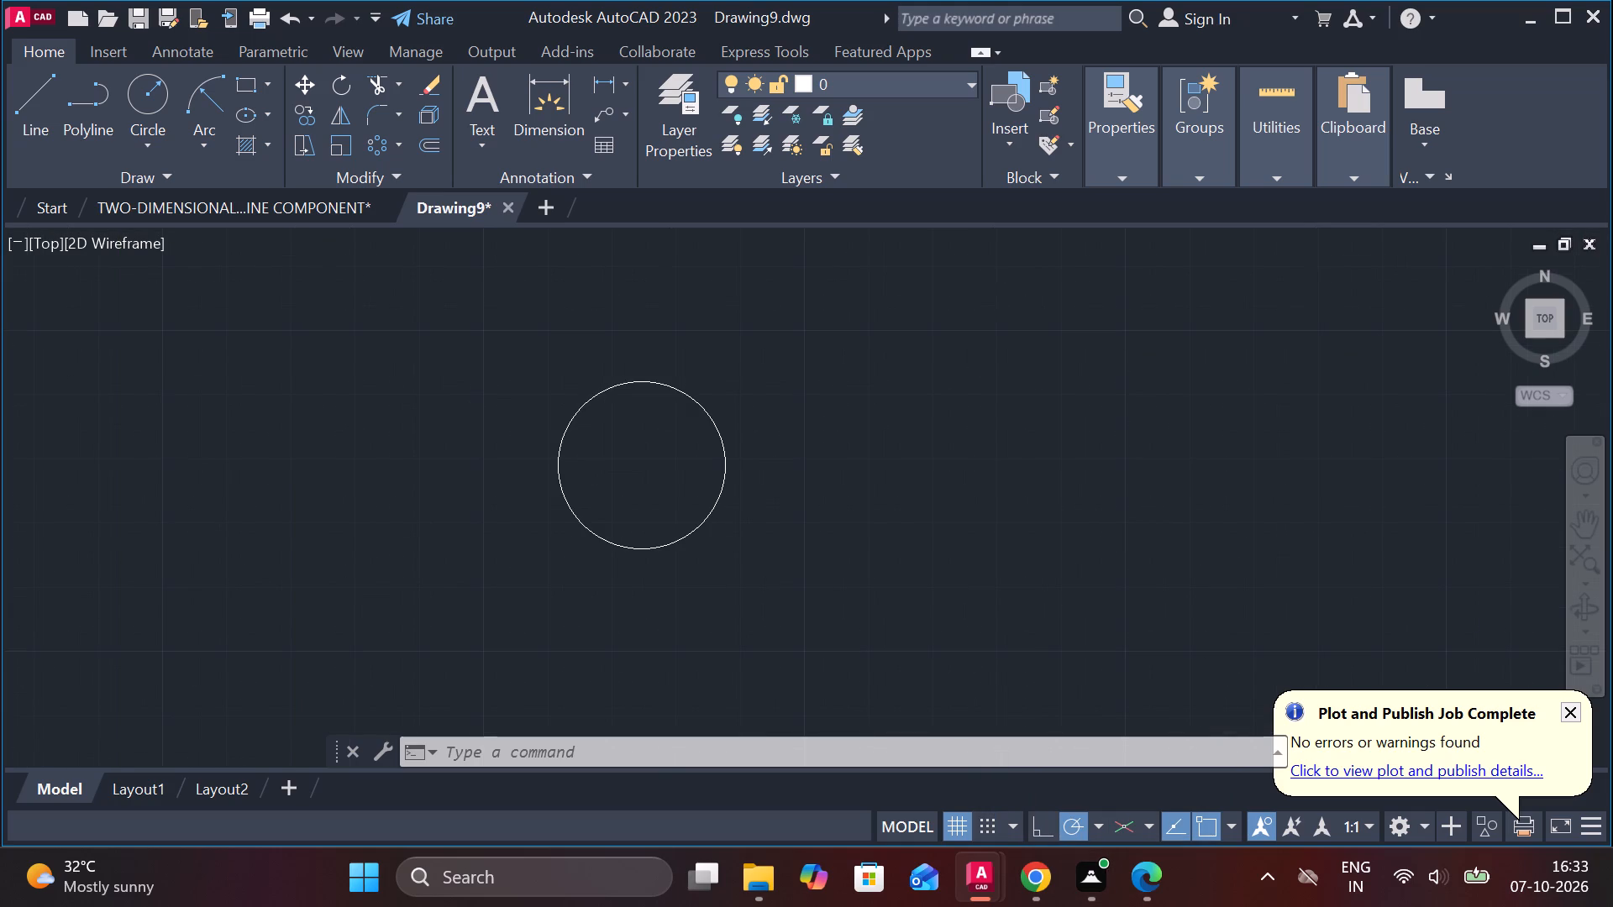
Draw a vertical line 40 units long straight down from the circle's centre.
click(20, 87)
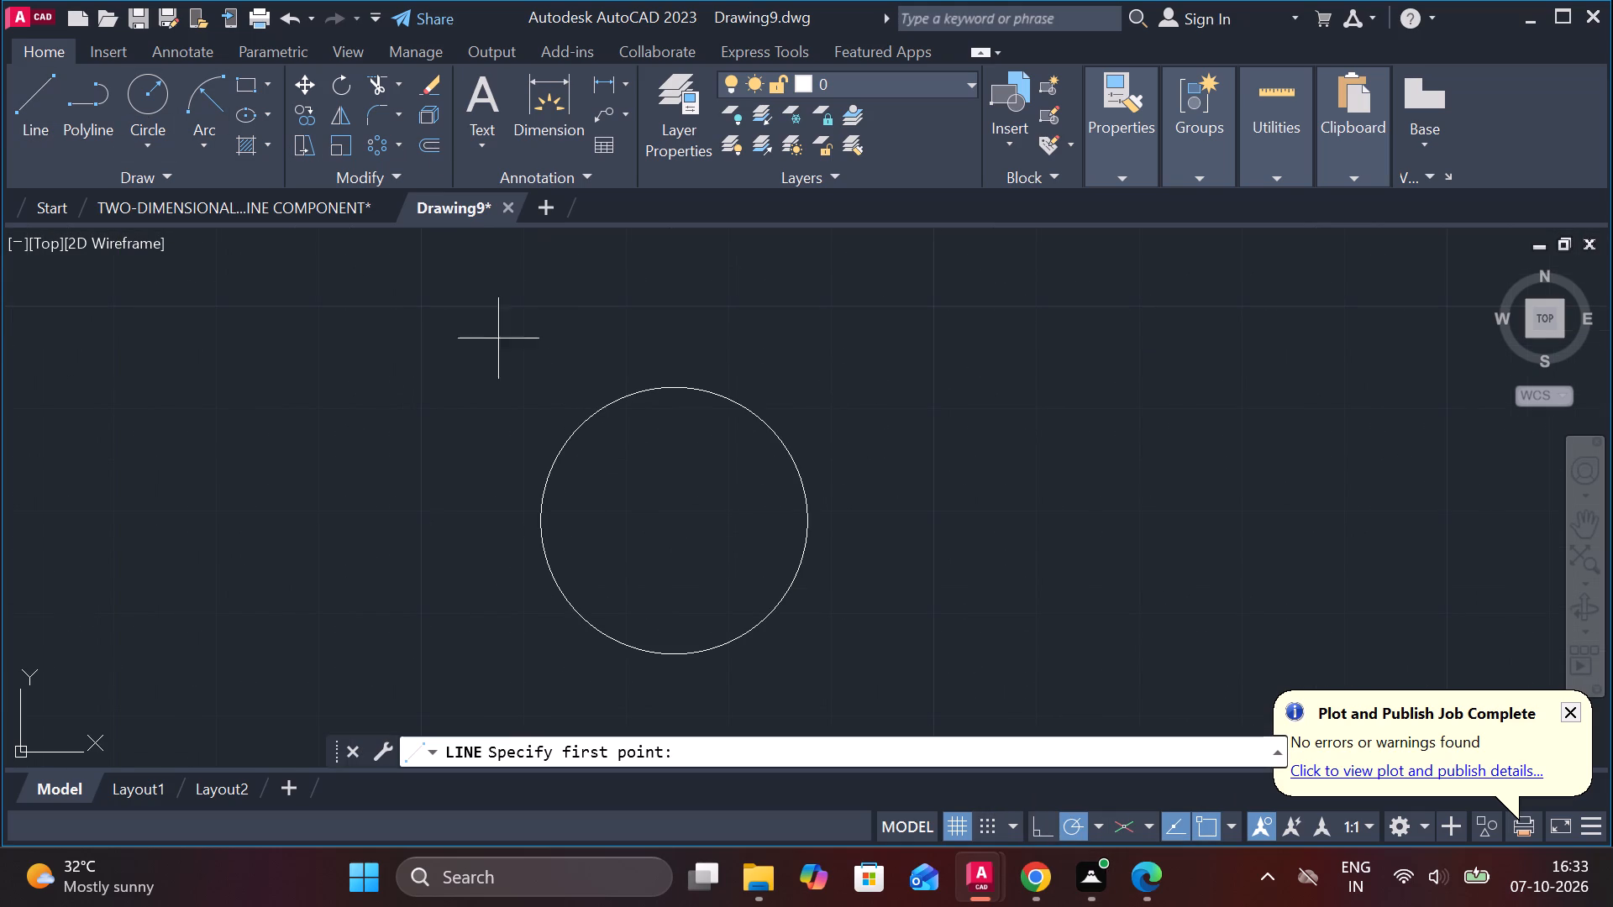
click(679, 525)
middle_drag(665, 556, 666, 542)
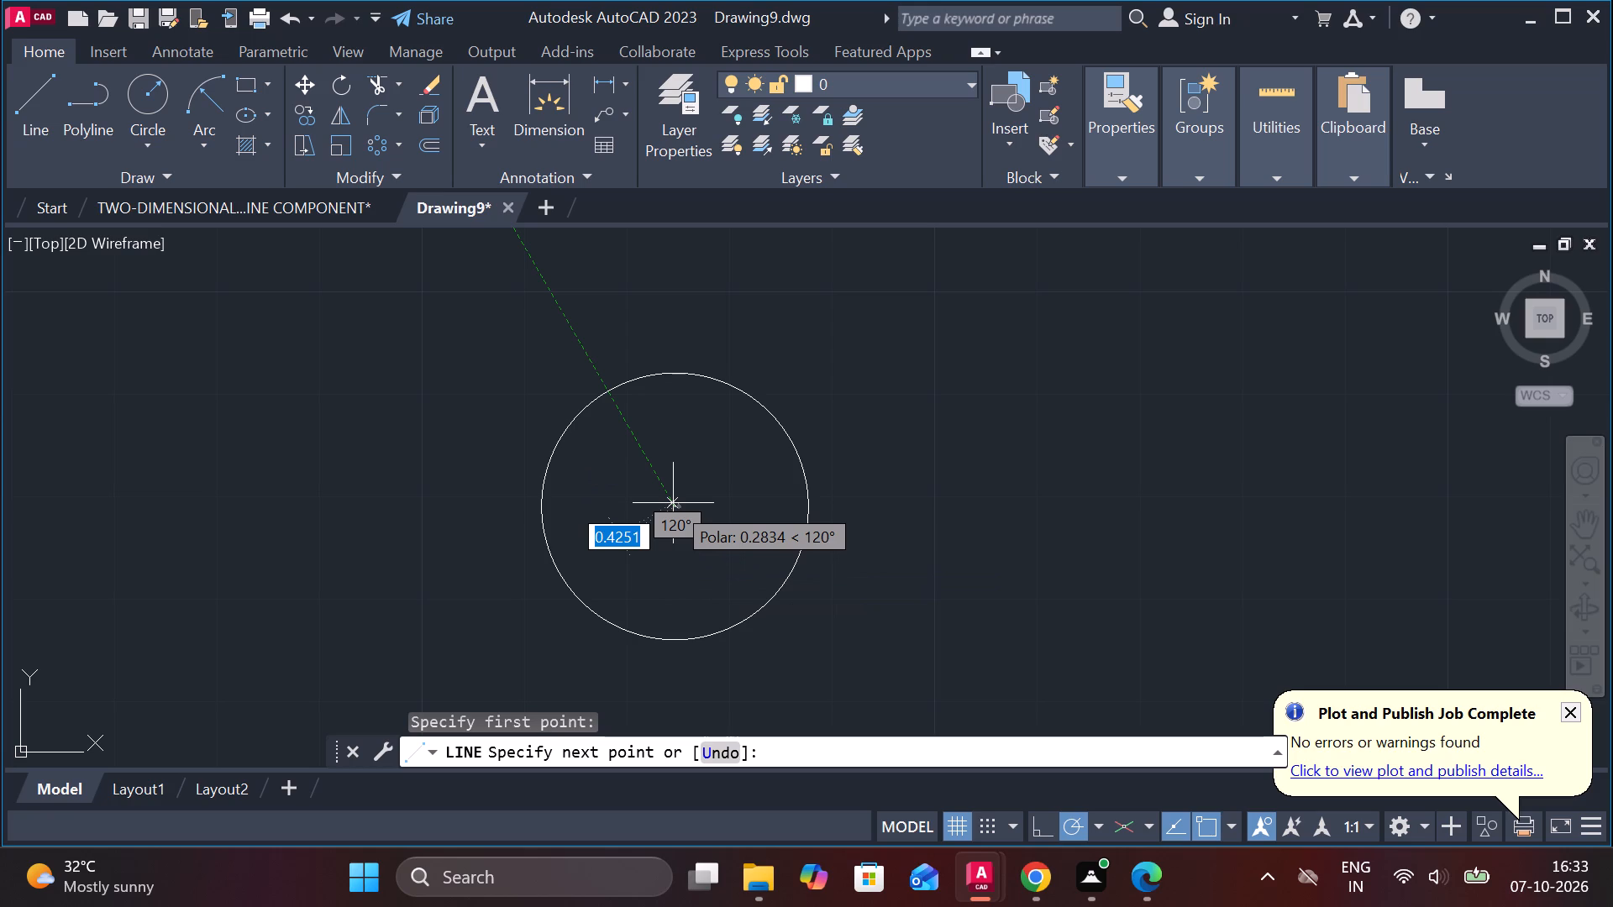
middle_drag(673, 503, 678, 402)
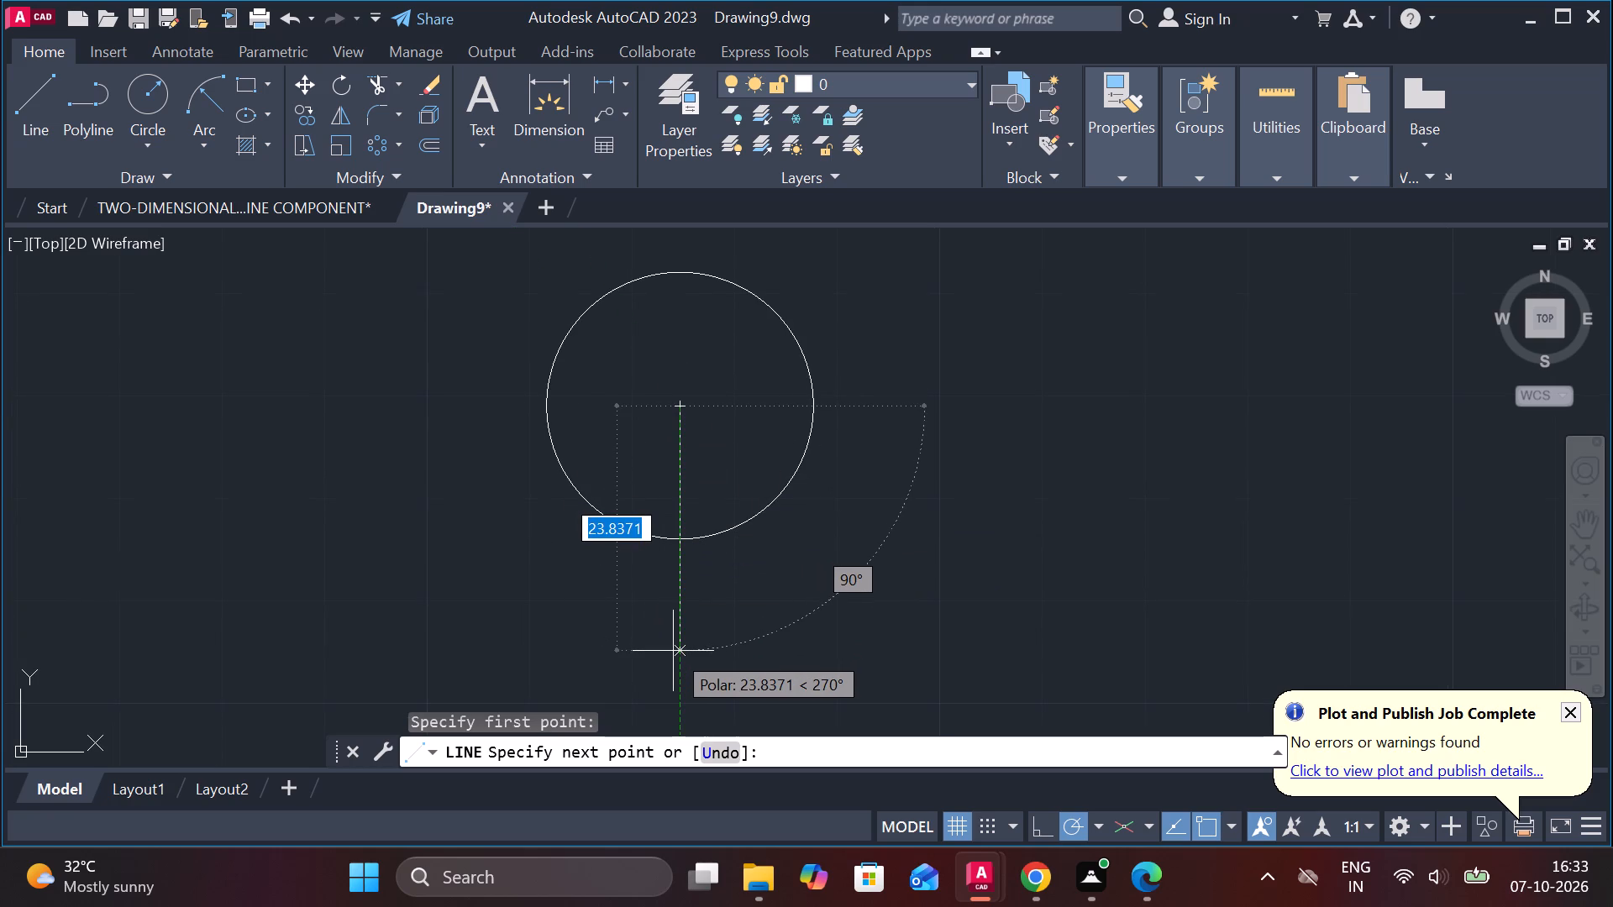
text(40)
key(Return)
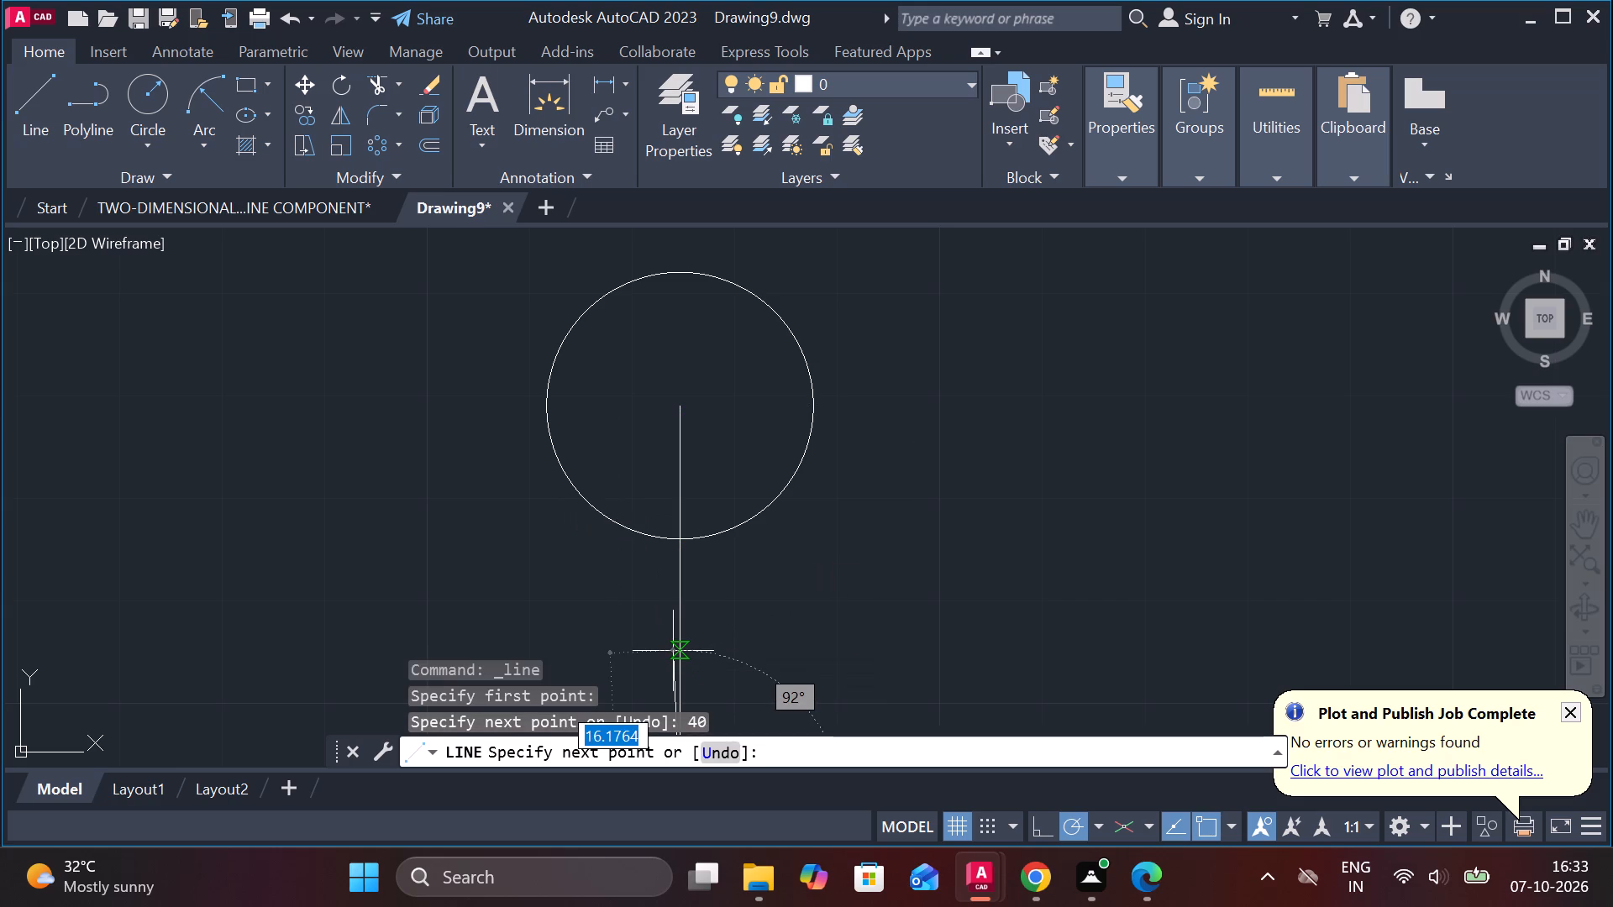
key(Escape)
Draw connected lines from the radius 13 circle's centre, 30 units straight up and 19 units horizontally to the right.
key(l)
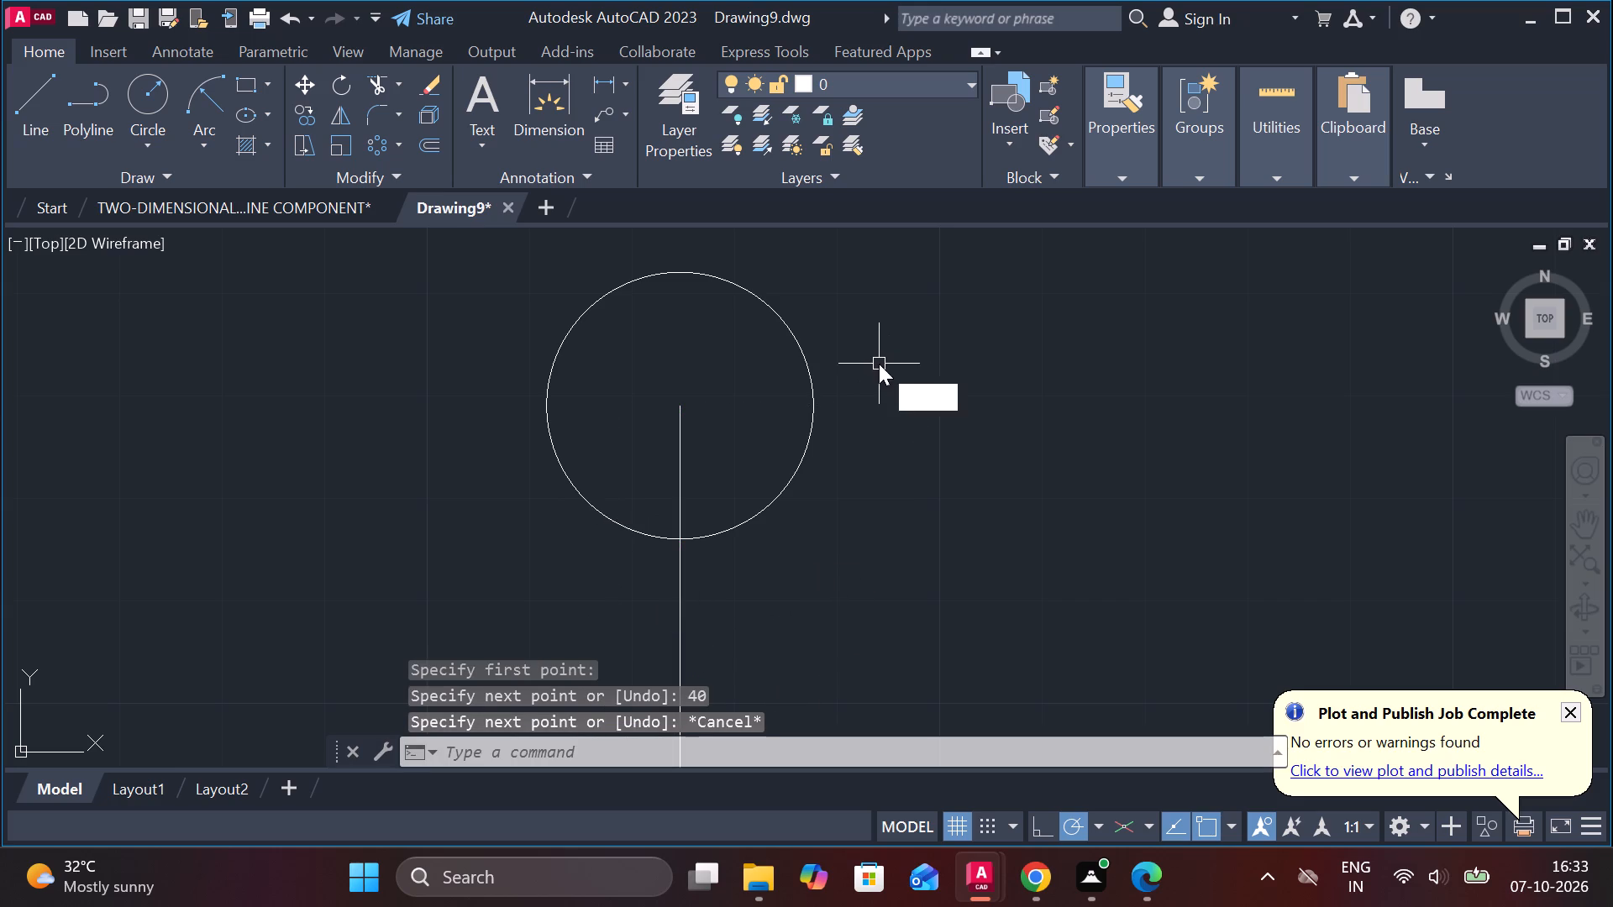
key(Return)
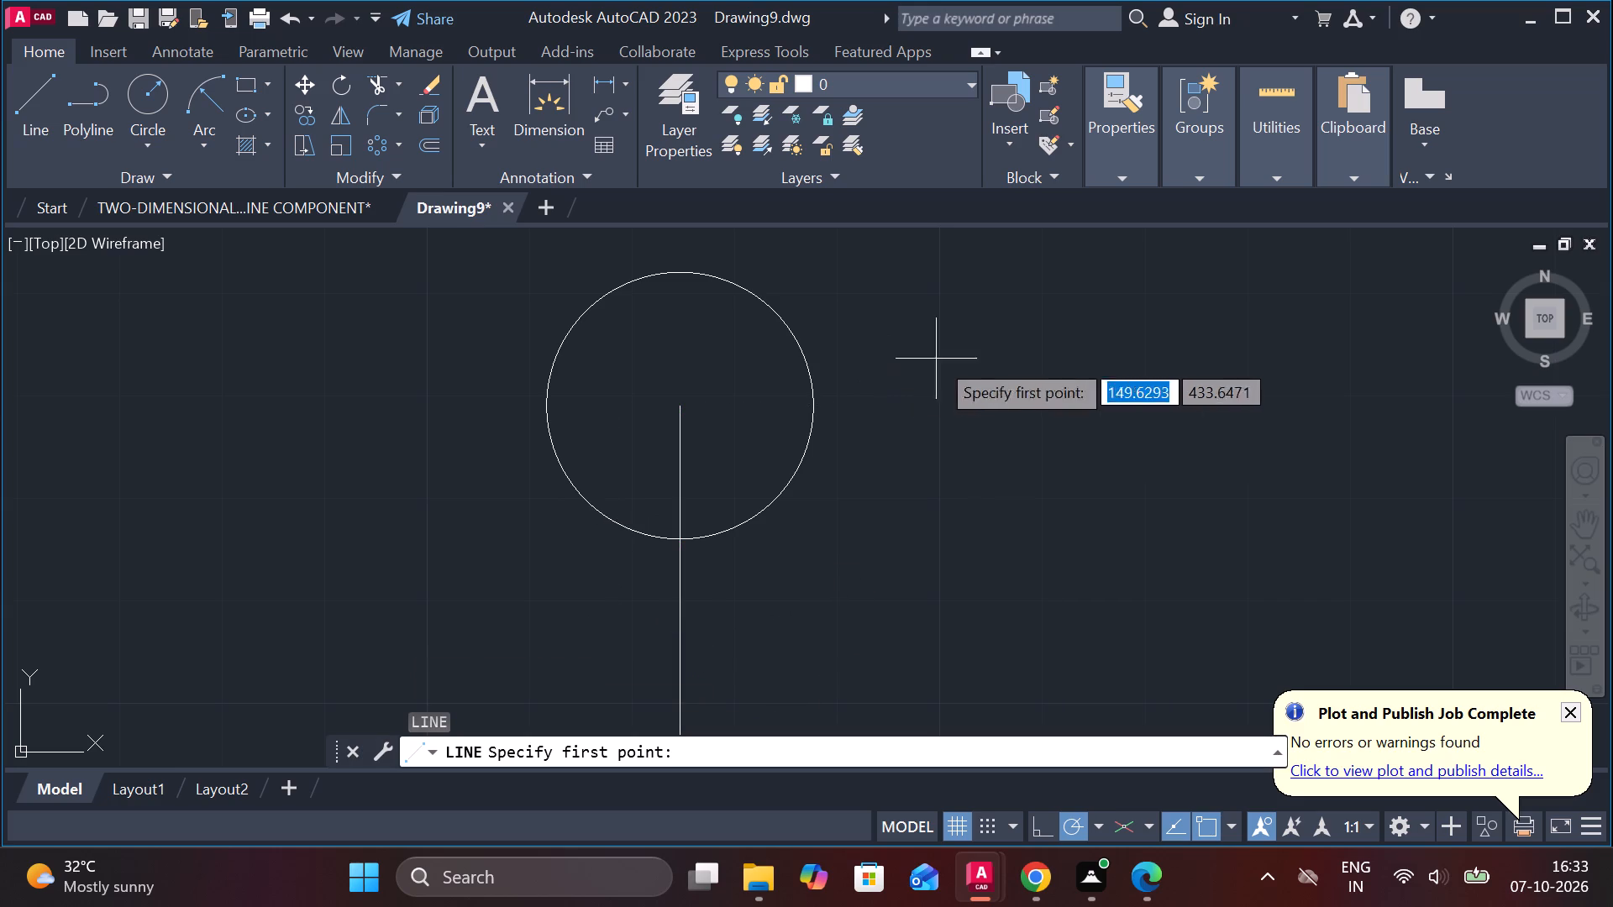
click(675, 406)
middle_drag(687, 379, 691, 526)
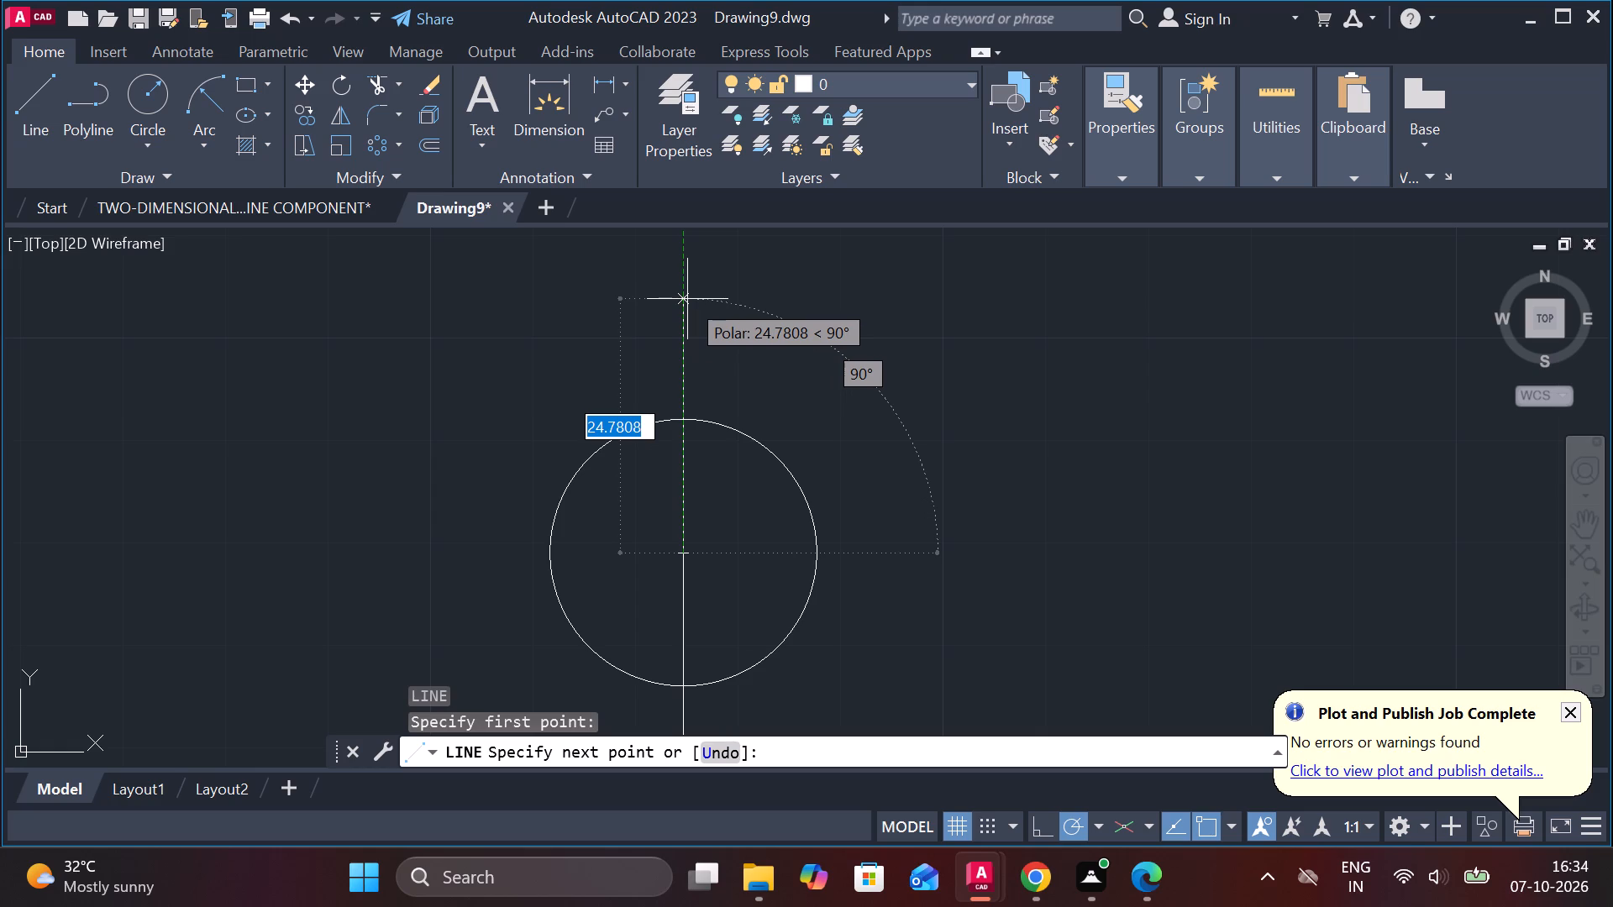
key(3)
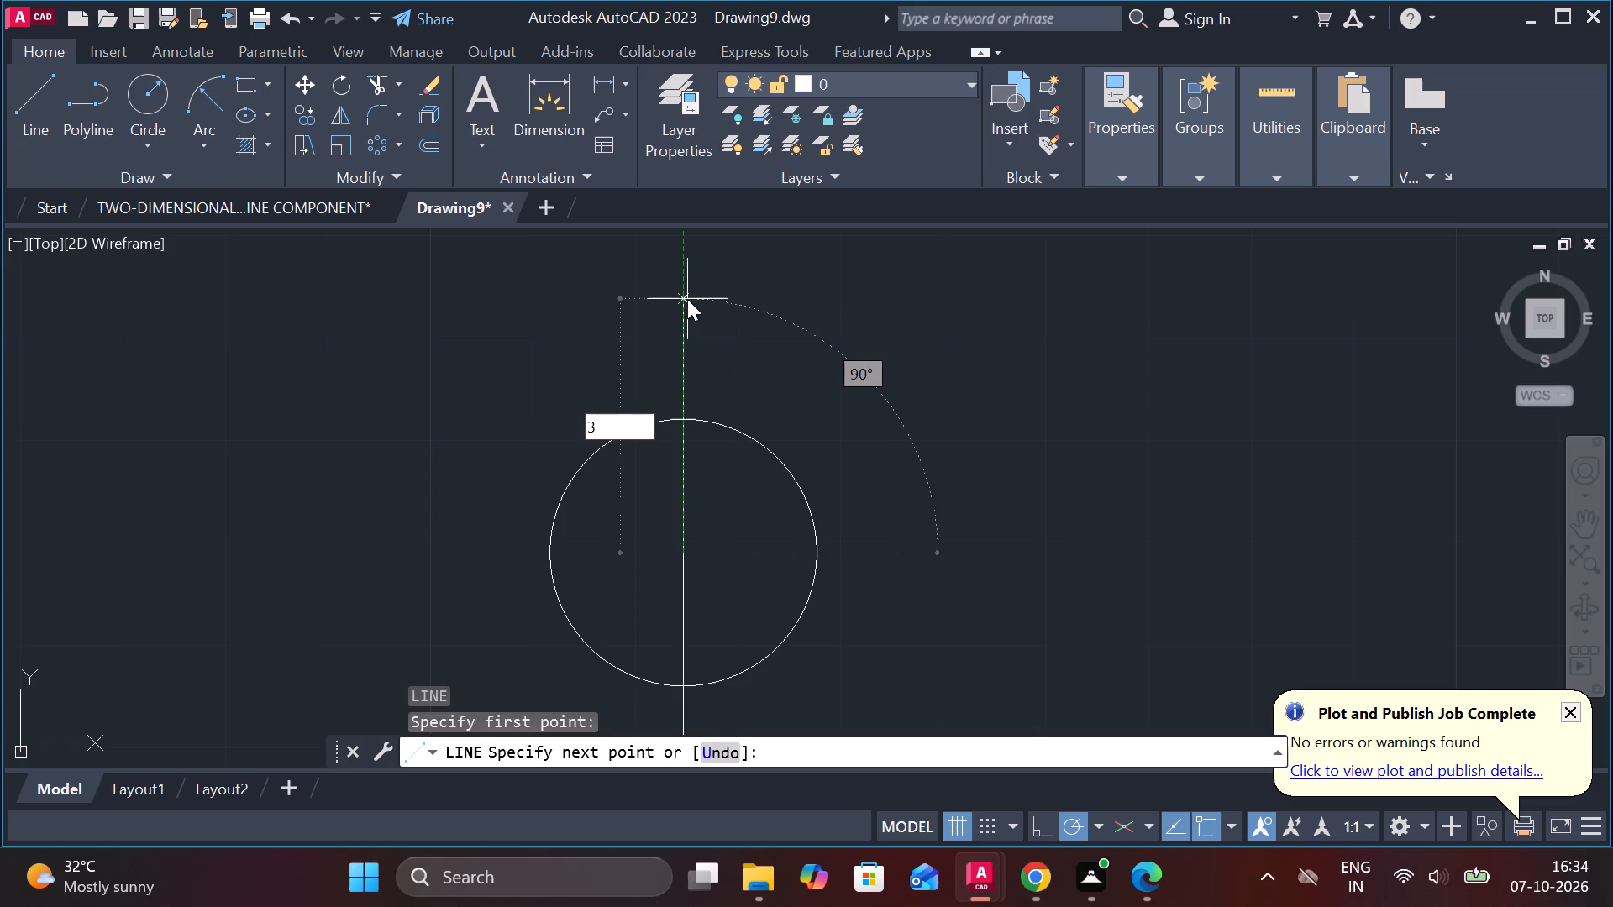
key(0)
key(Return)
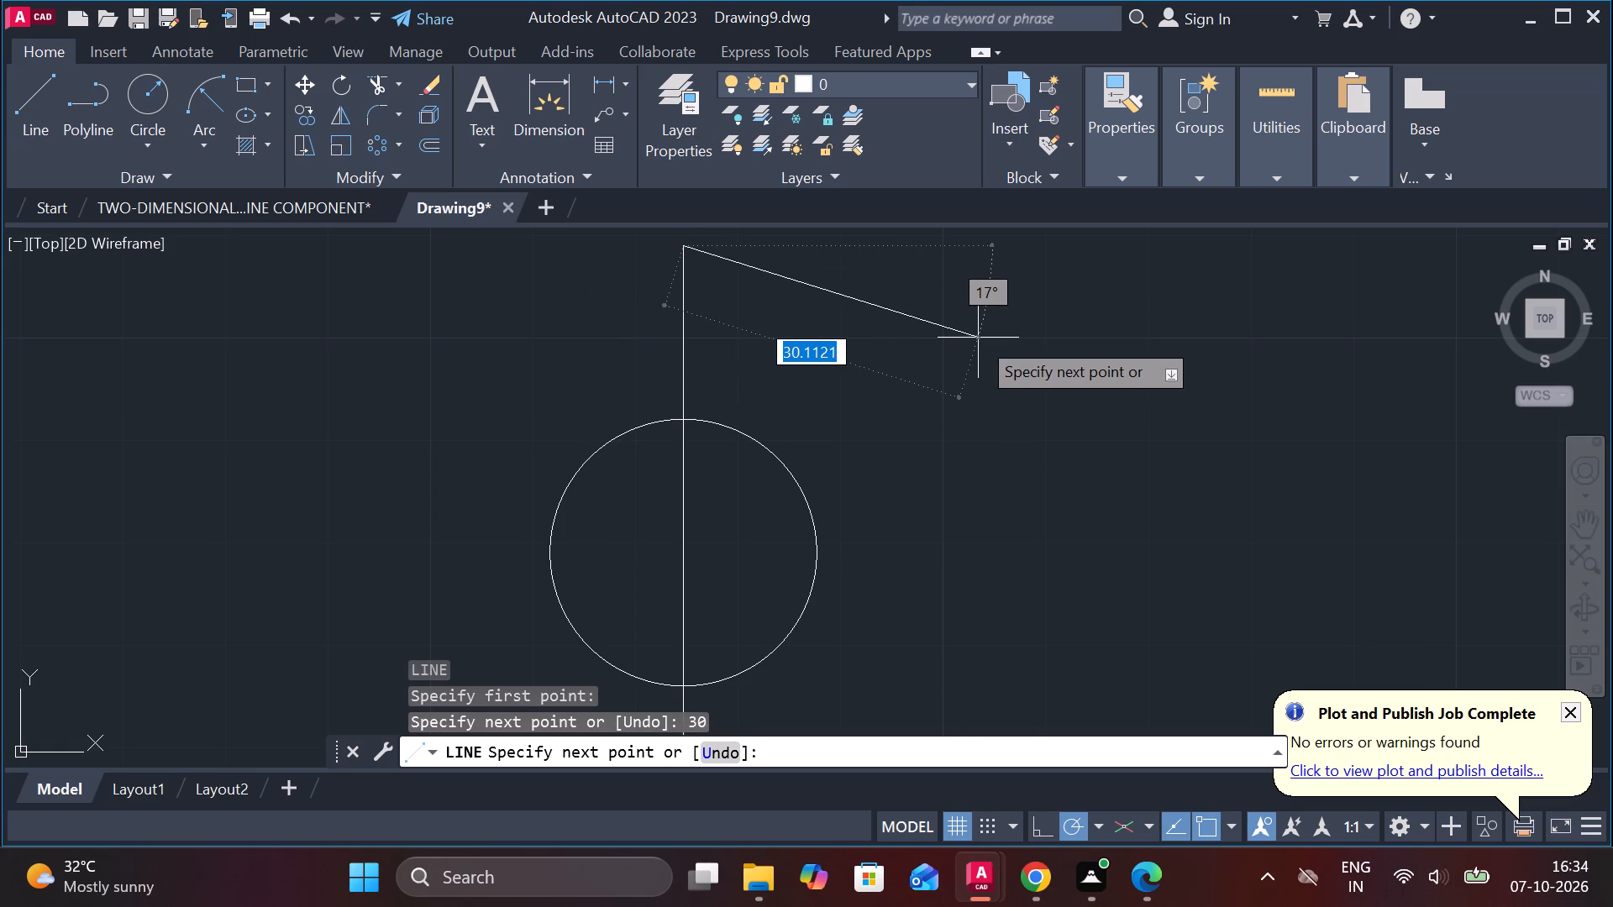
middle_drag(990, 340, 1011, 374)
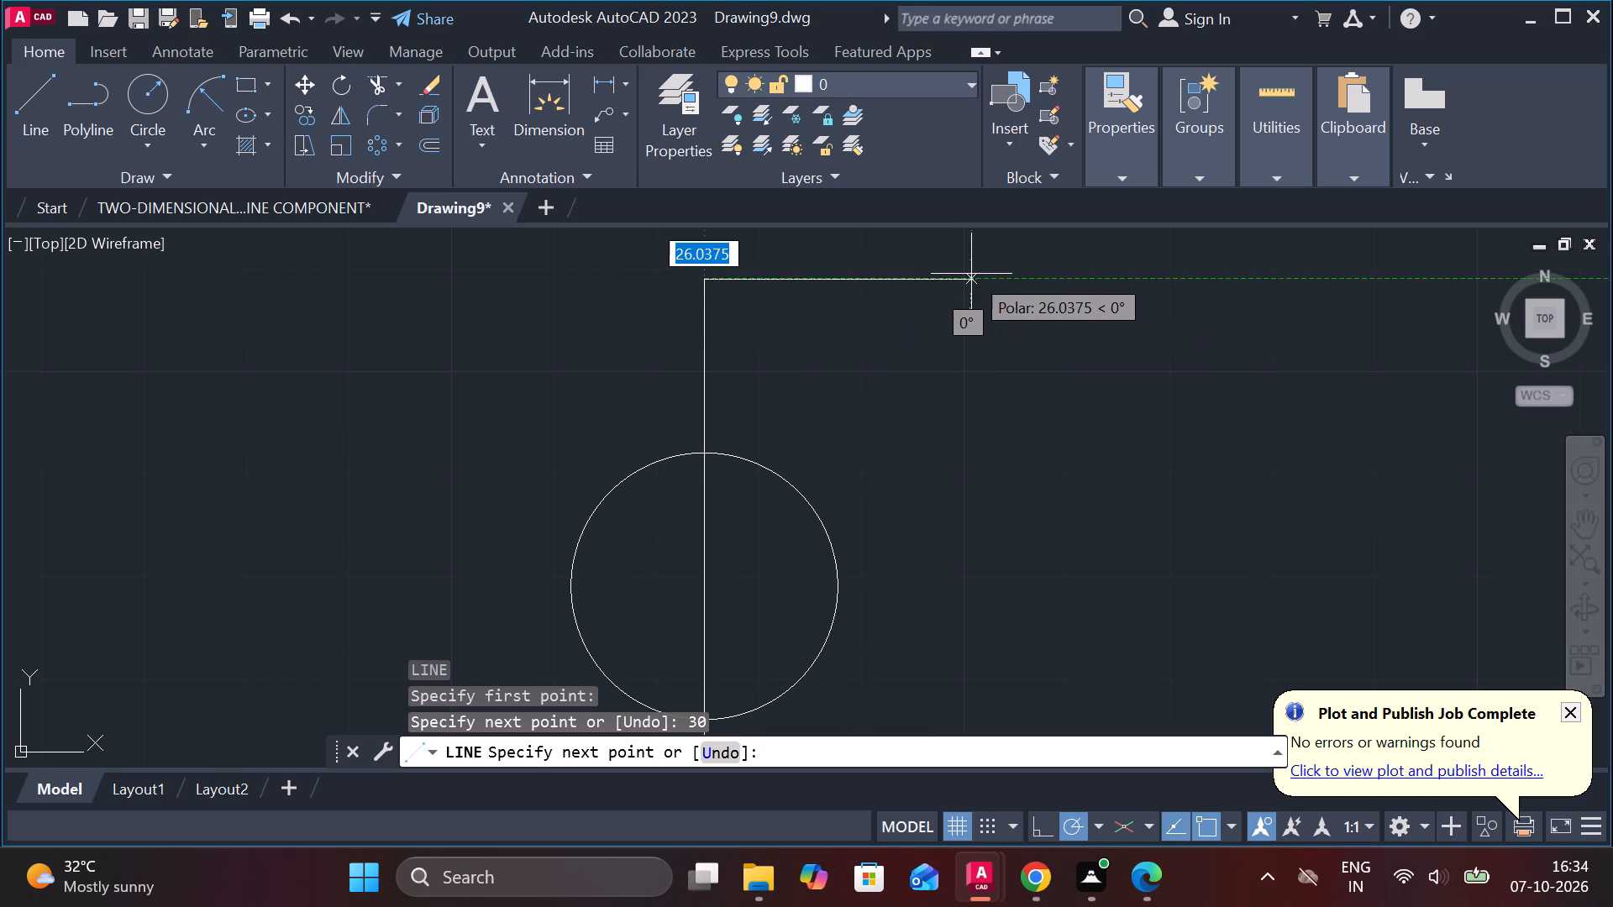
text(19)
key(Return)
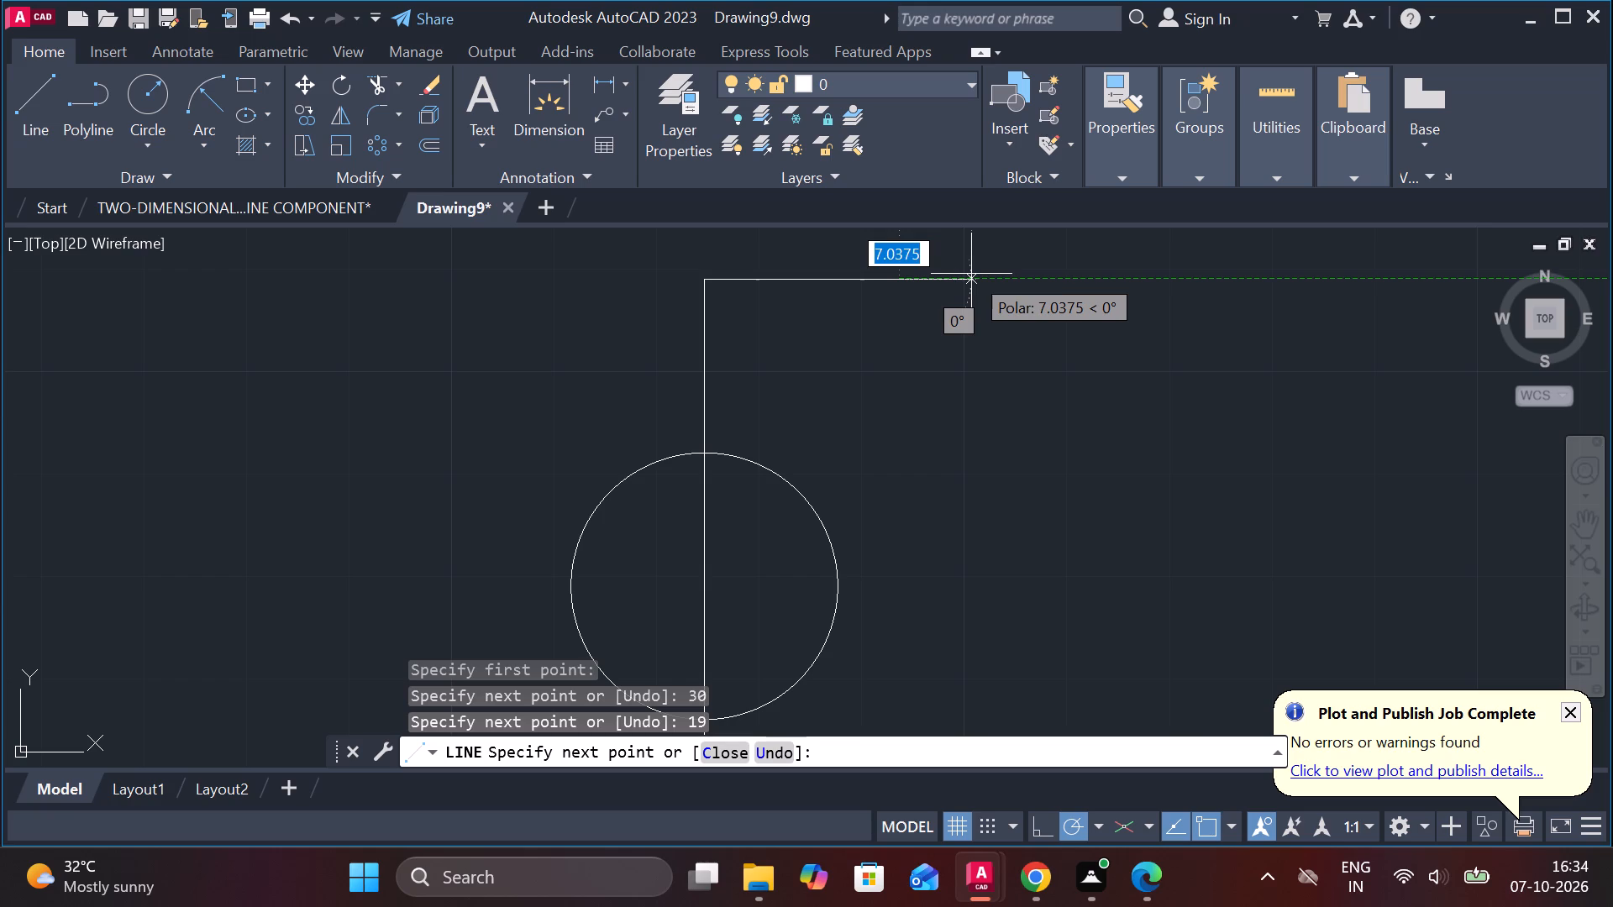
key(Return)
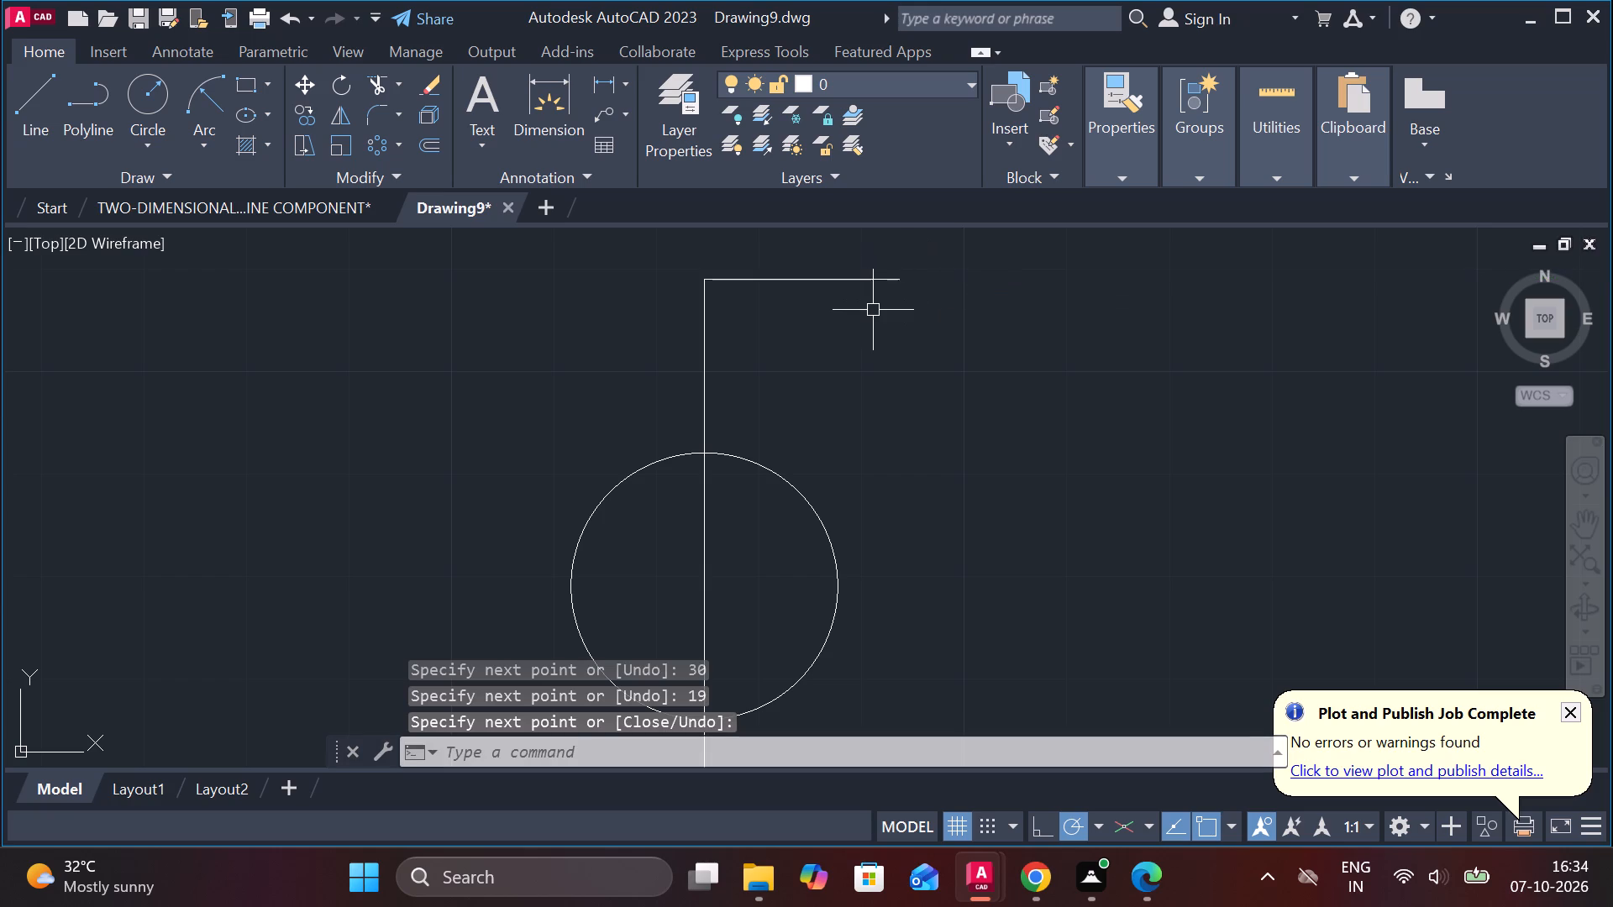
Draw a circle of radius 20.5 centred on the free end of the 19-unit horizontal line.
scroll(872, 310, up, 1)
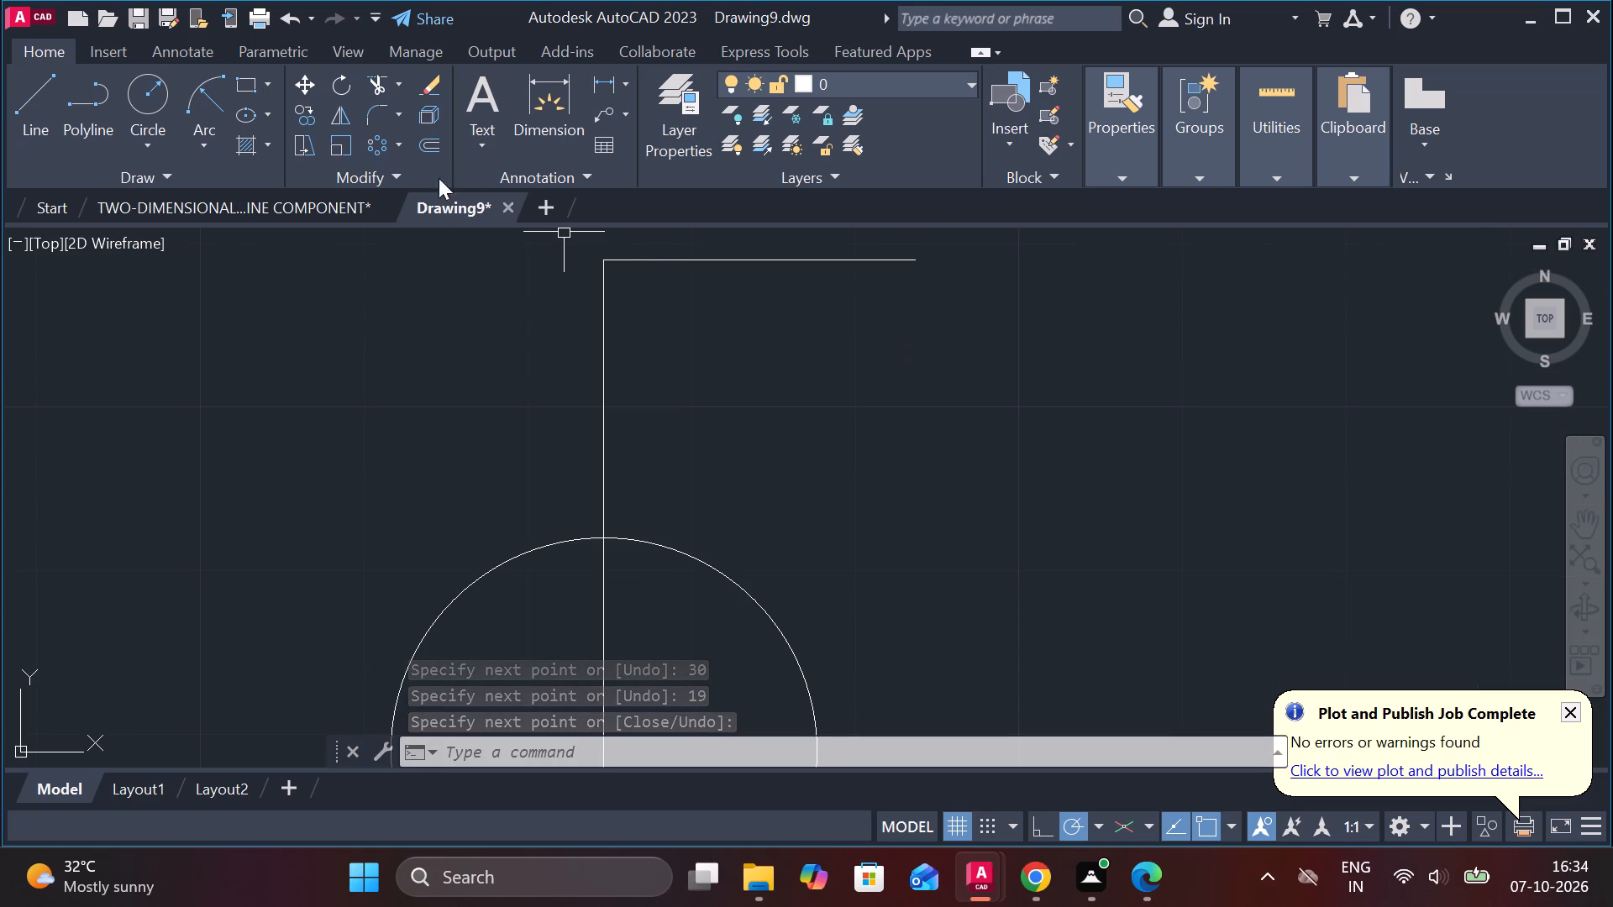
click(157, 101)
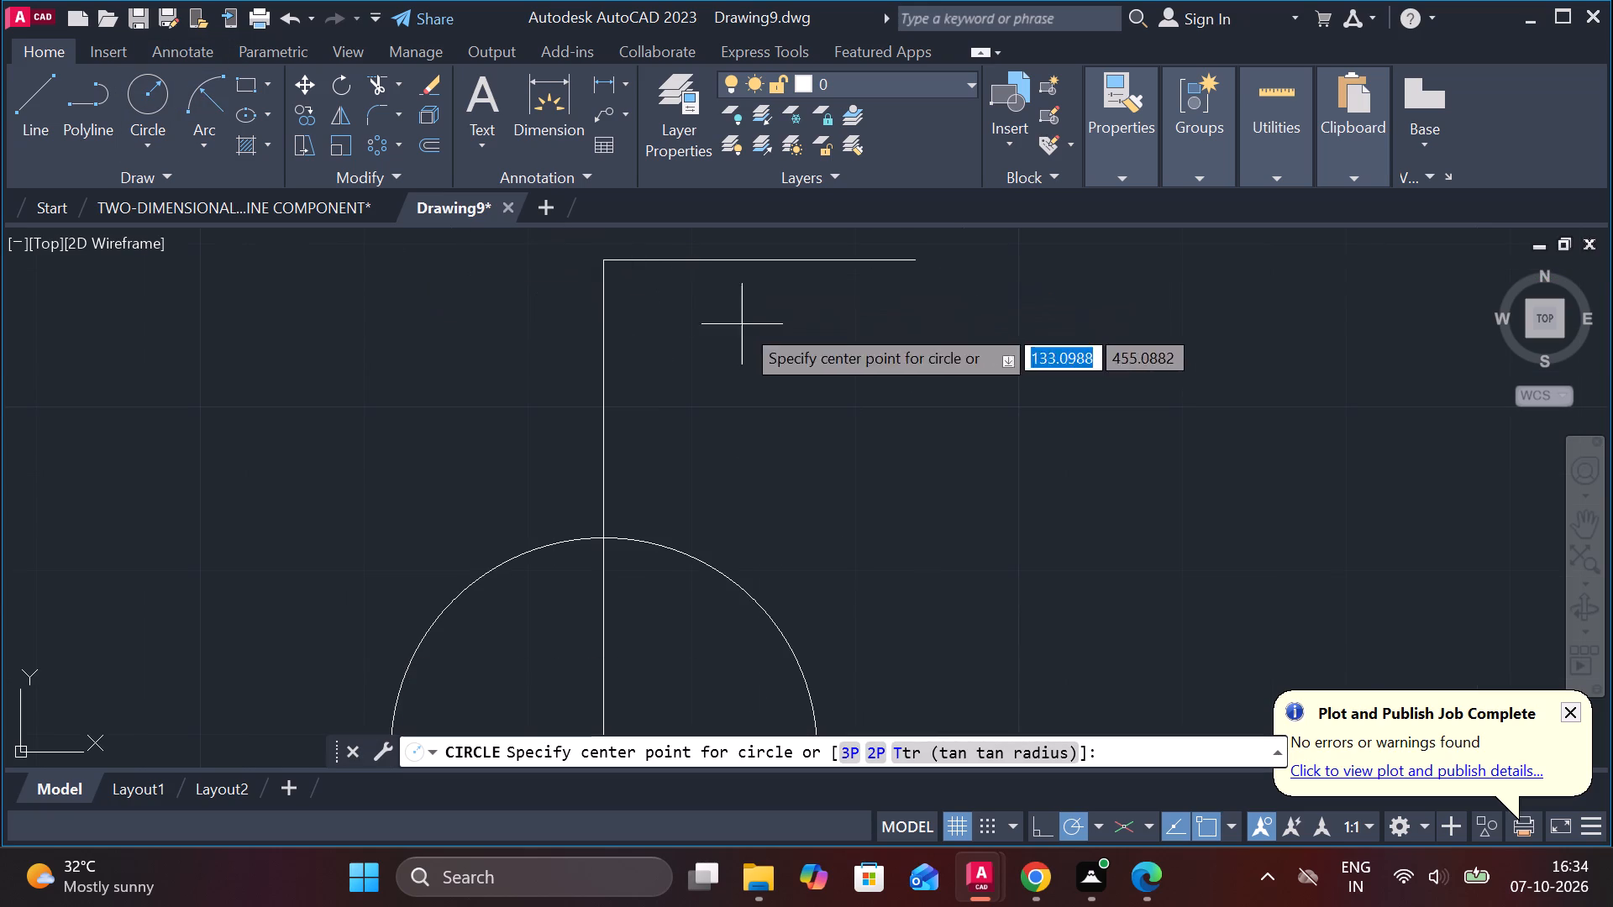
click(907, 264)
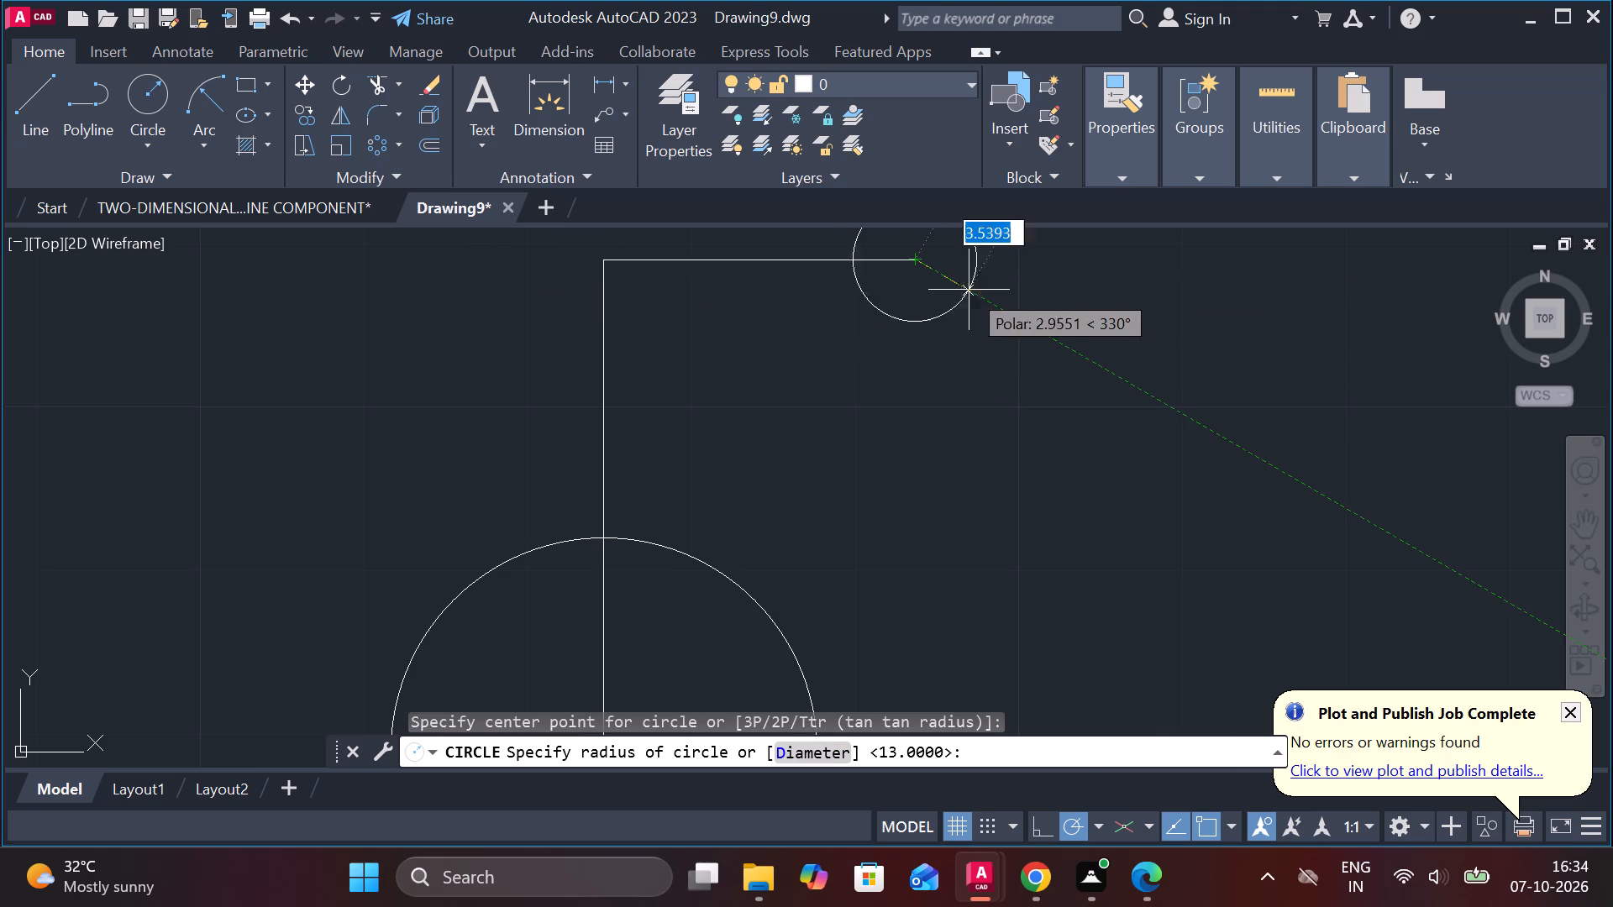
middle_drag(1027, 314, 1008, 402)
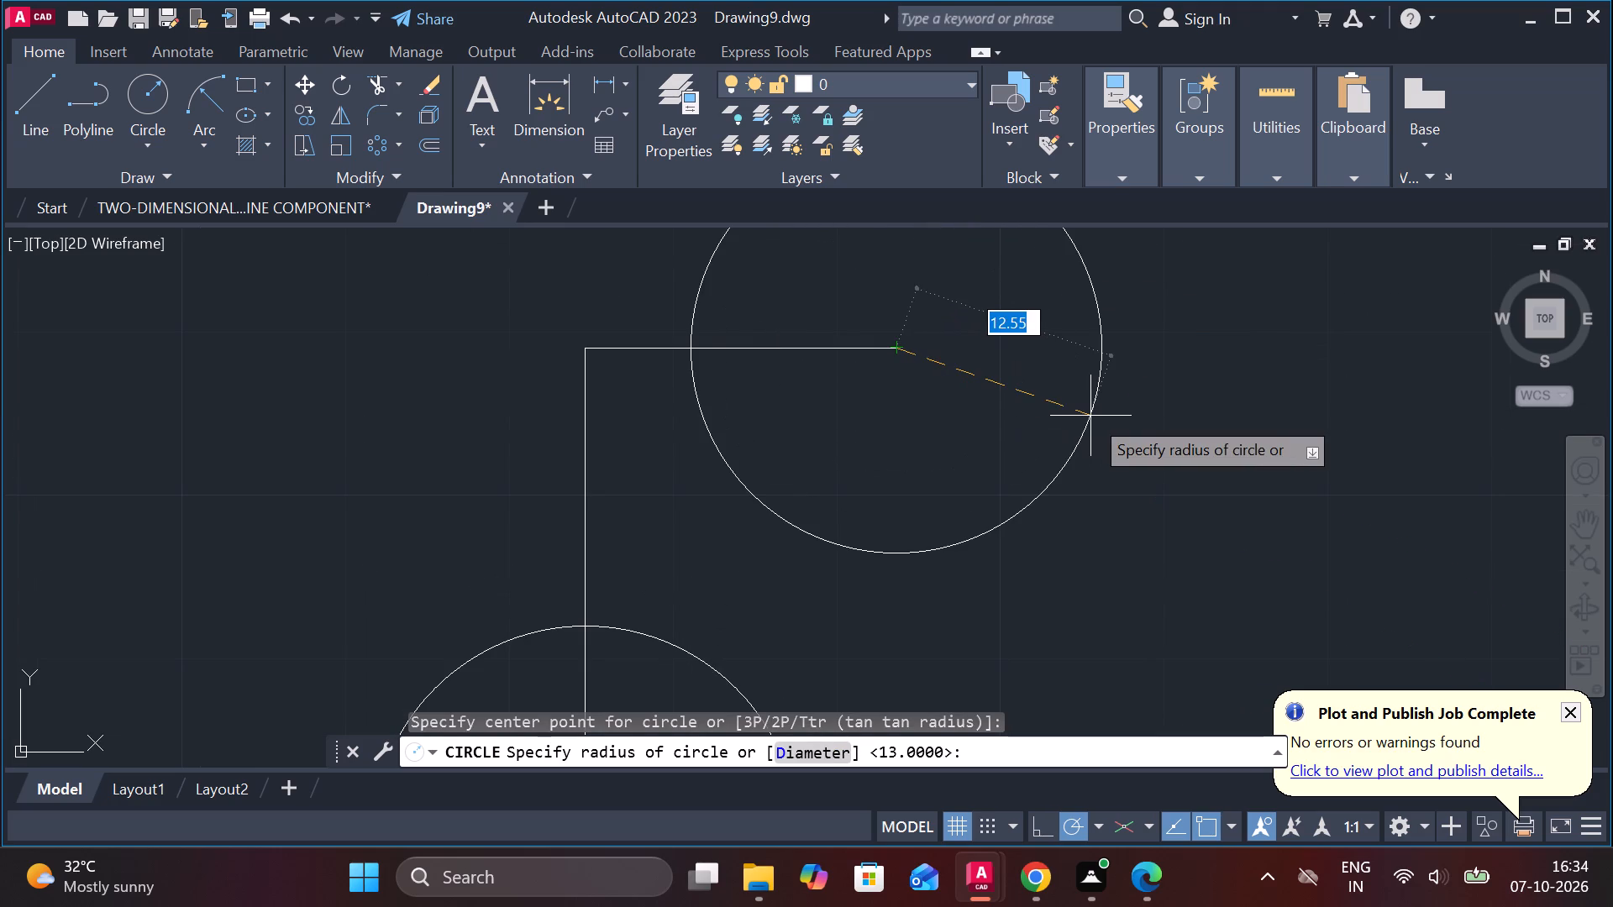
text(20.5)
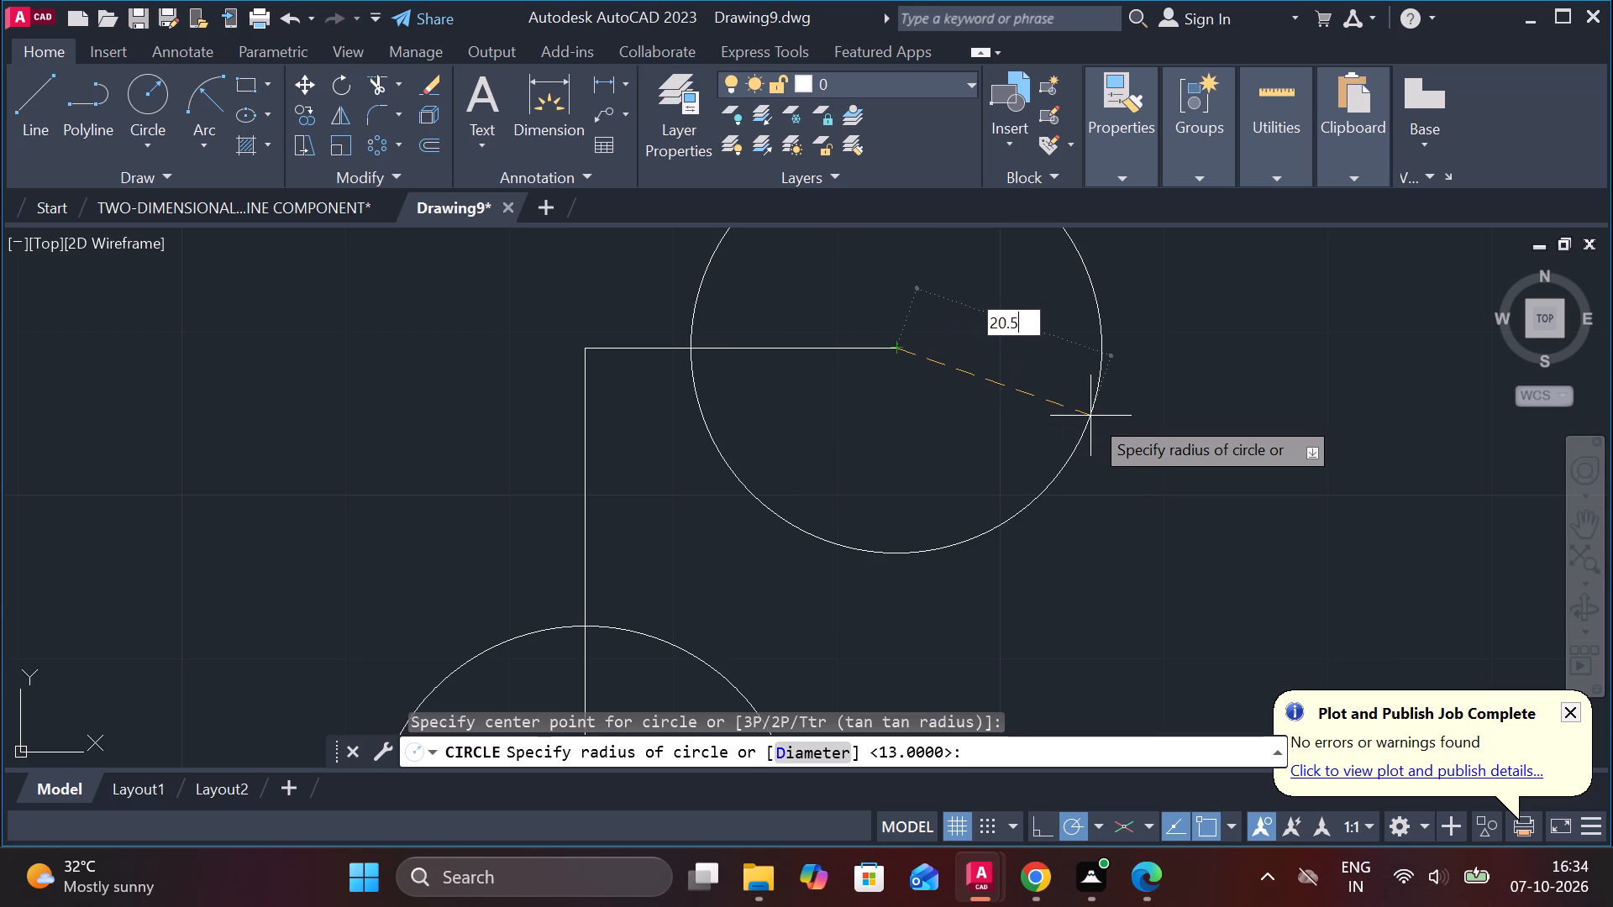
key(Return)
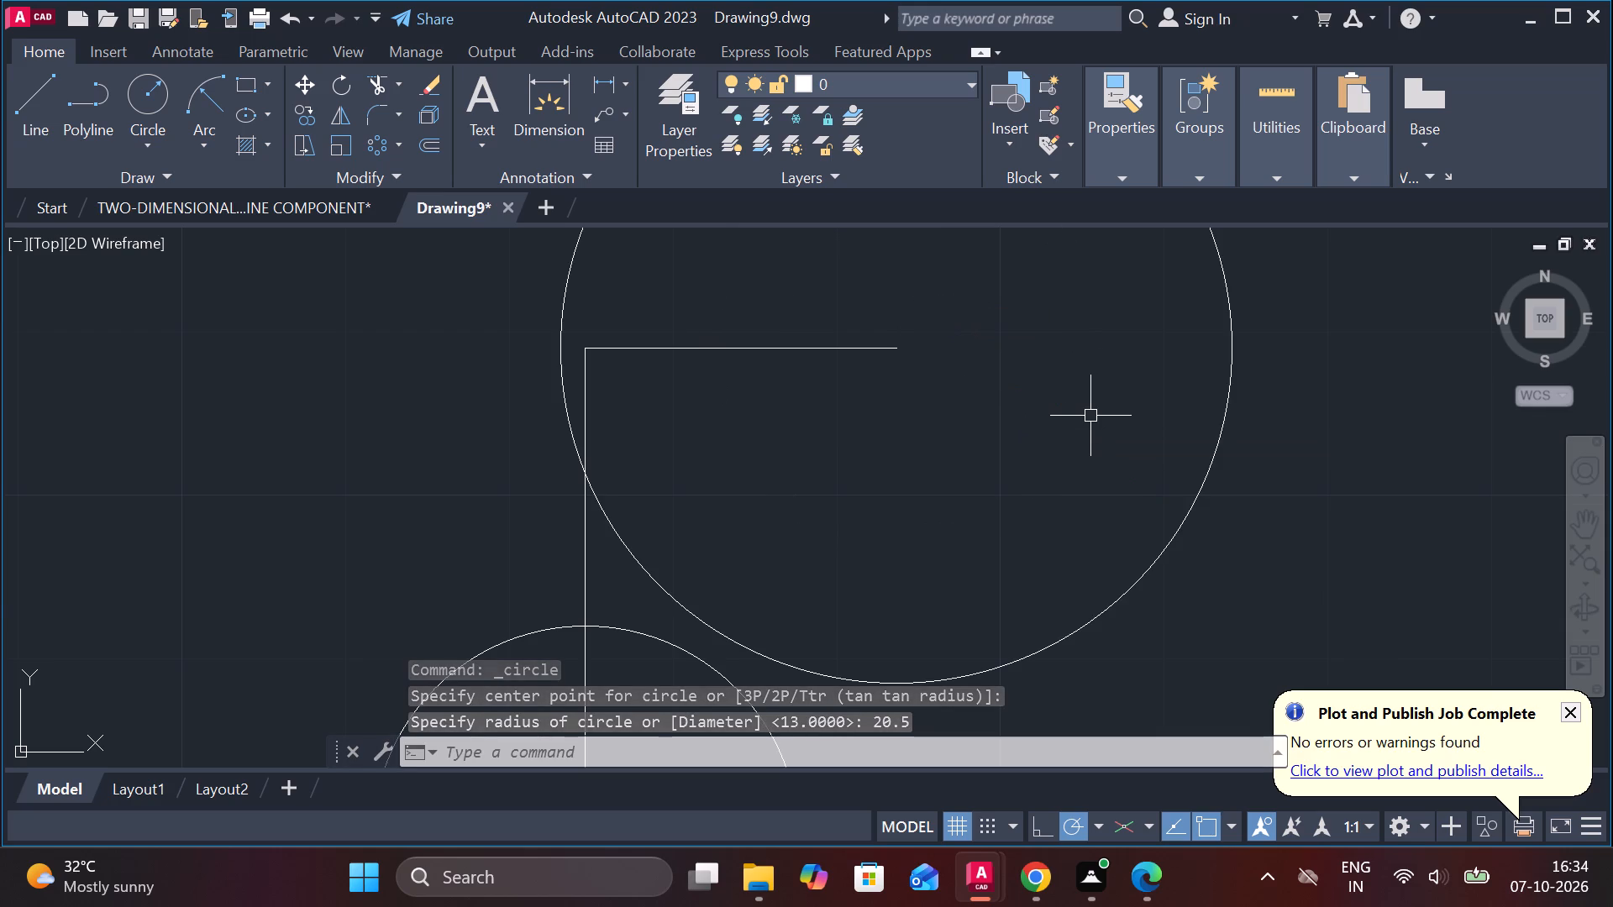
Draw a circle of radius 22.5 centred on the bottom end of the 40-unit vertical line.
scroll(1076, 409, down, 1)
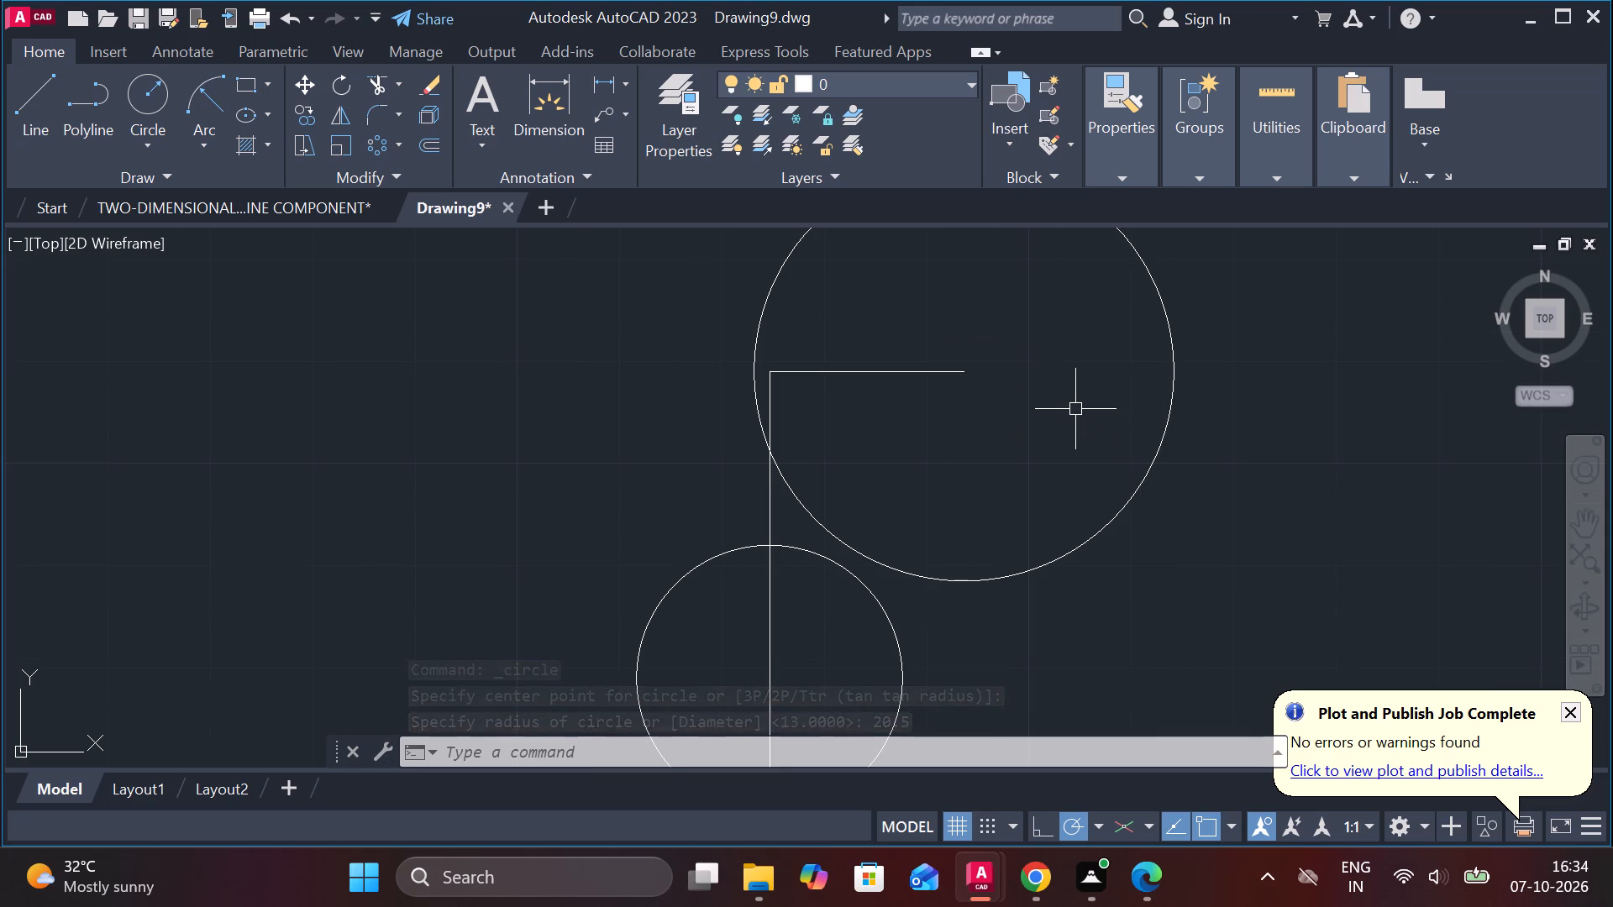
click(164, 102)
middle_drag(241, 228, 239, 175)
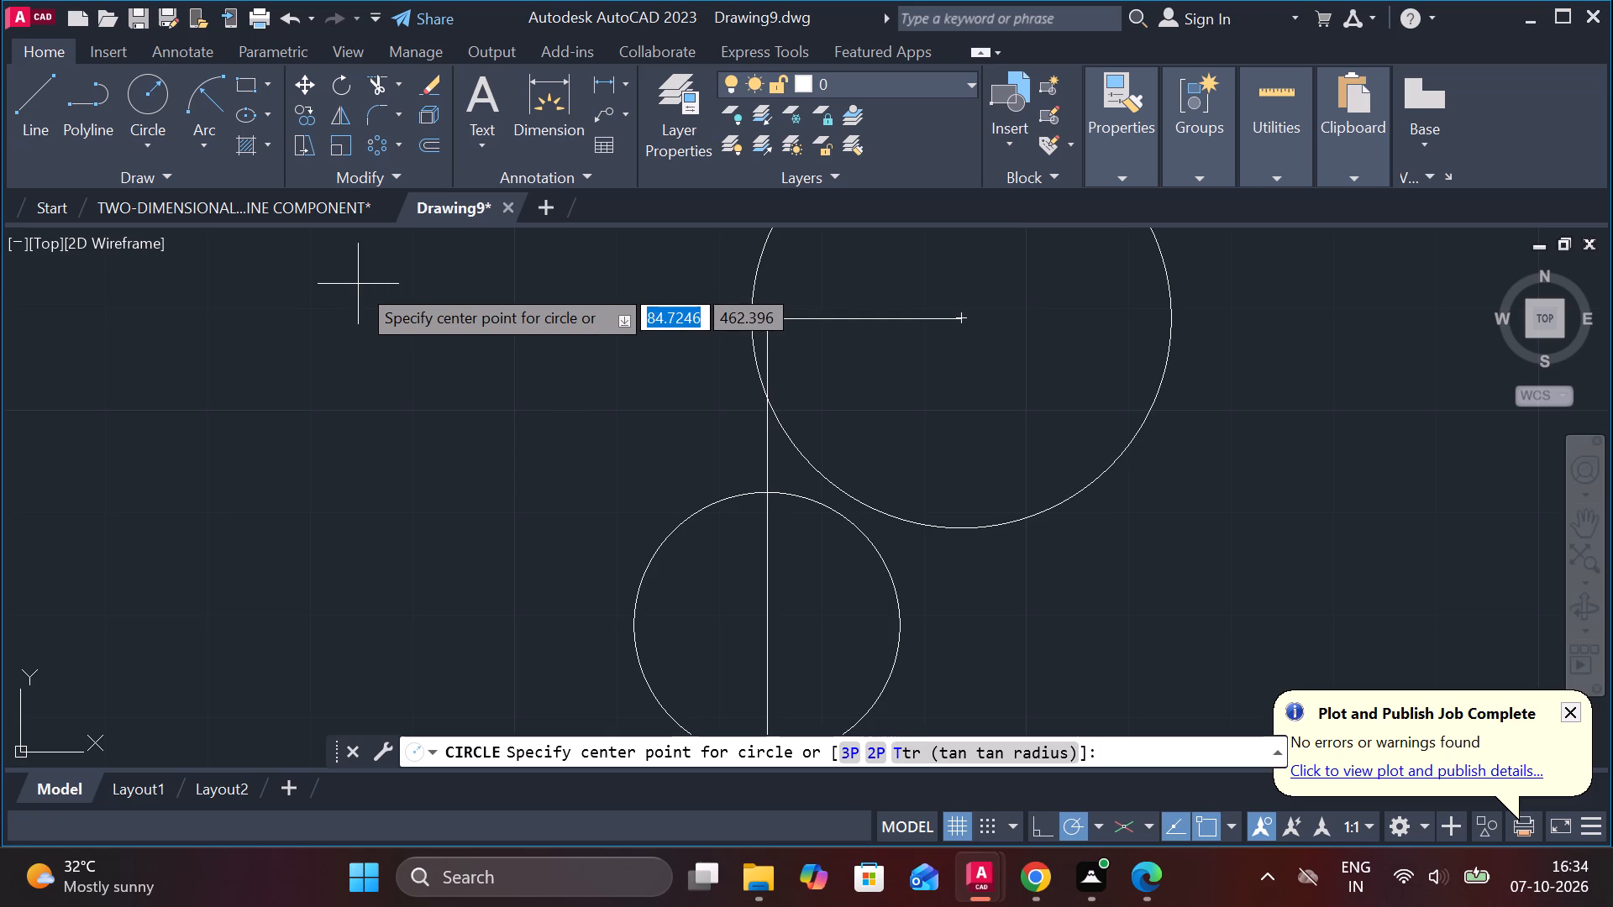
middle_drag(358, 284, 366, 174)
middle_drag(739, 538, 639, 357)
scroll(748, 557, down, 2)
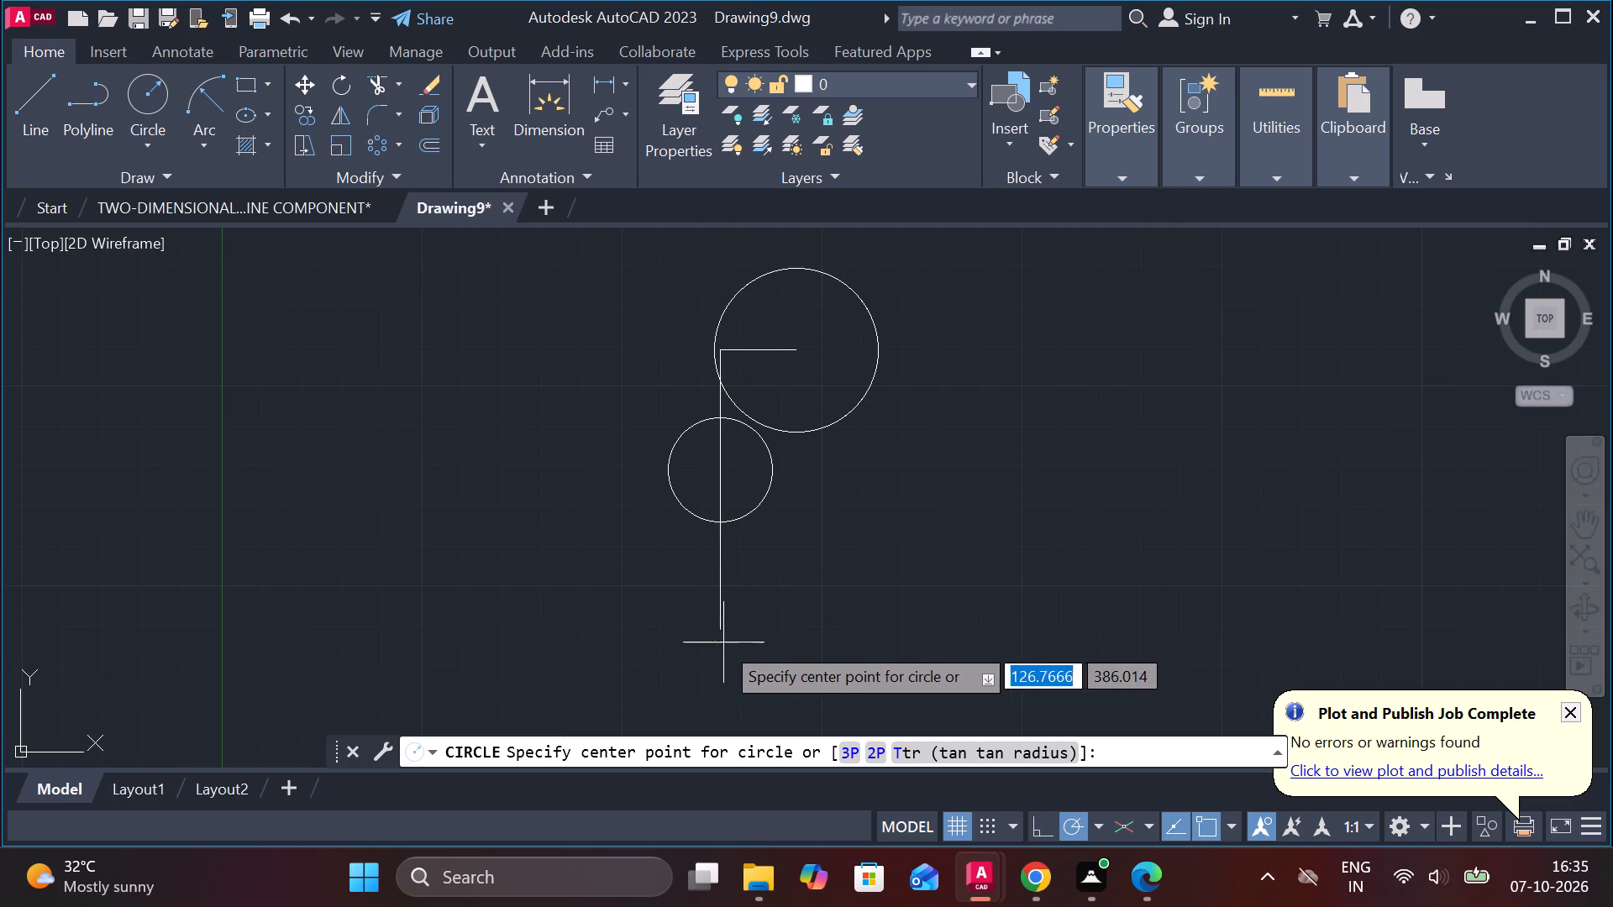
click(723, 629)
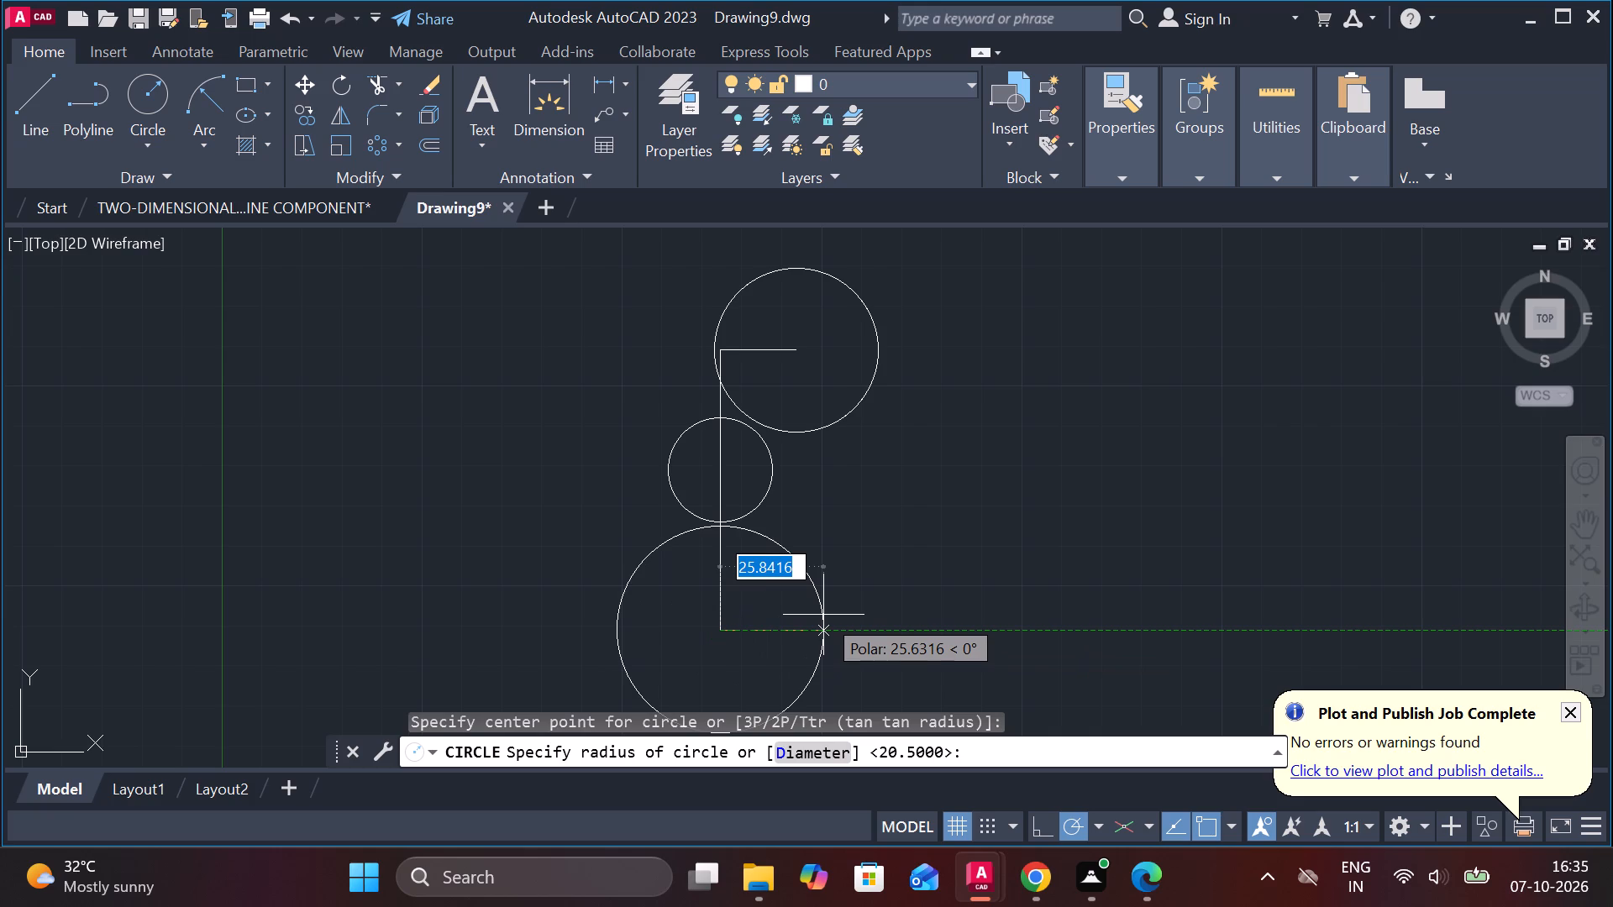
text(22)
key(period)
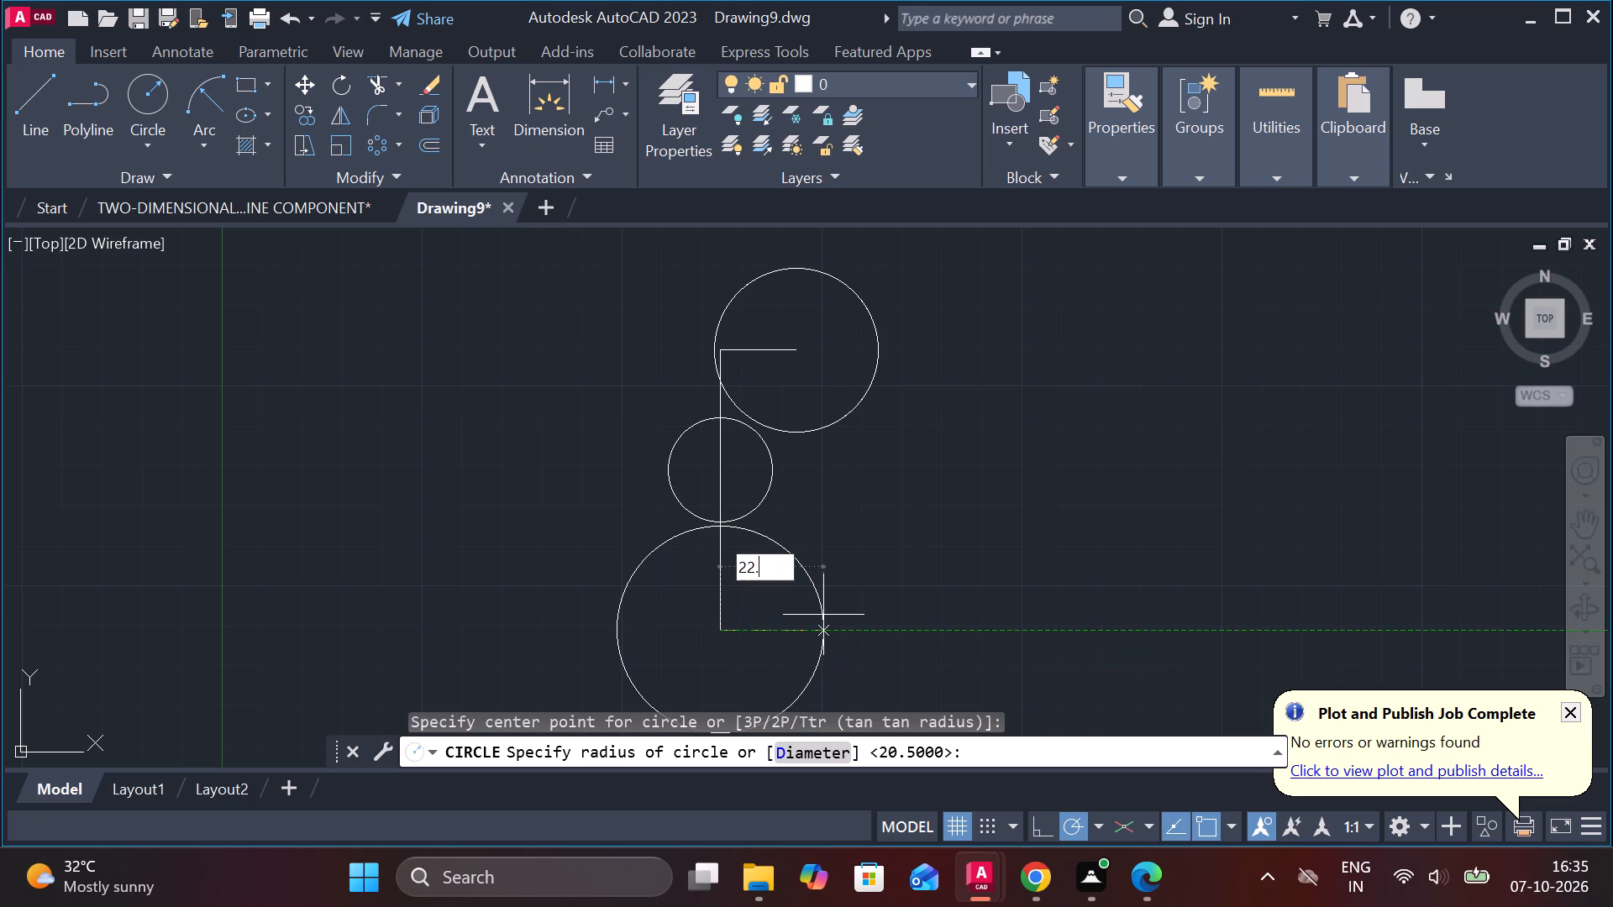
key(5)
key(Return)
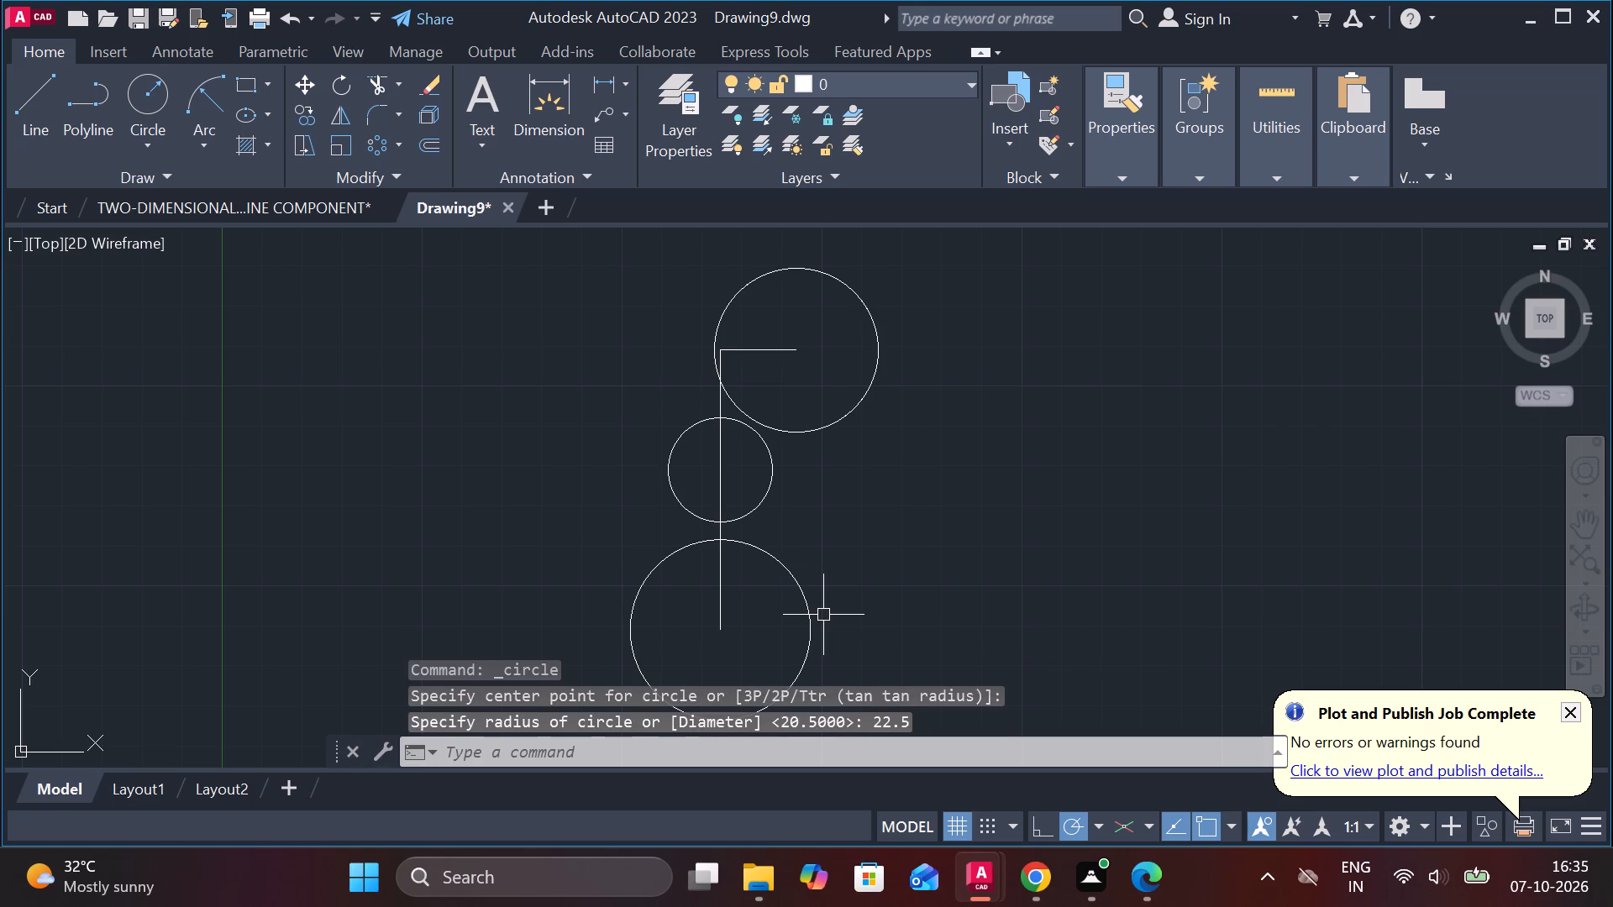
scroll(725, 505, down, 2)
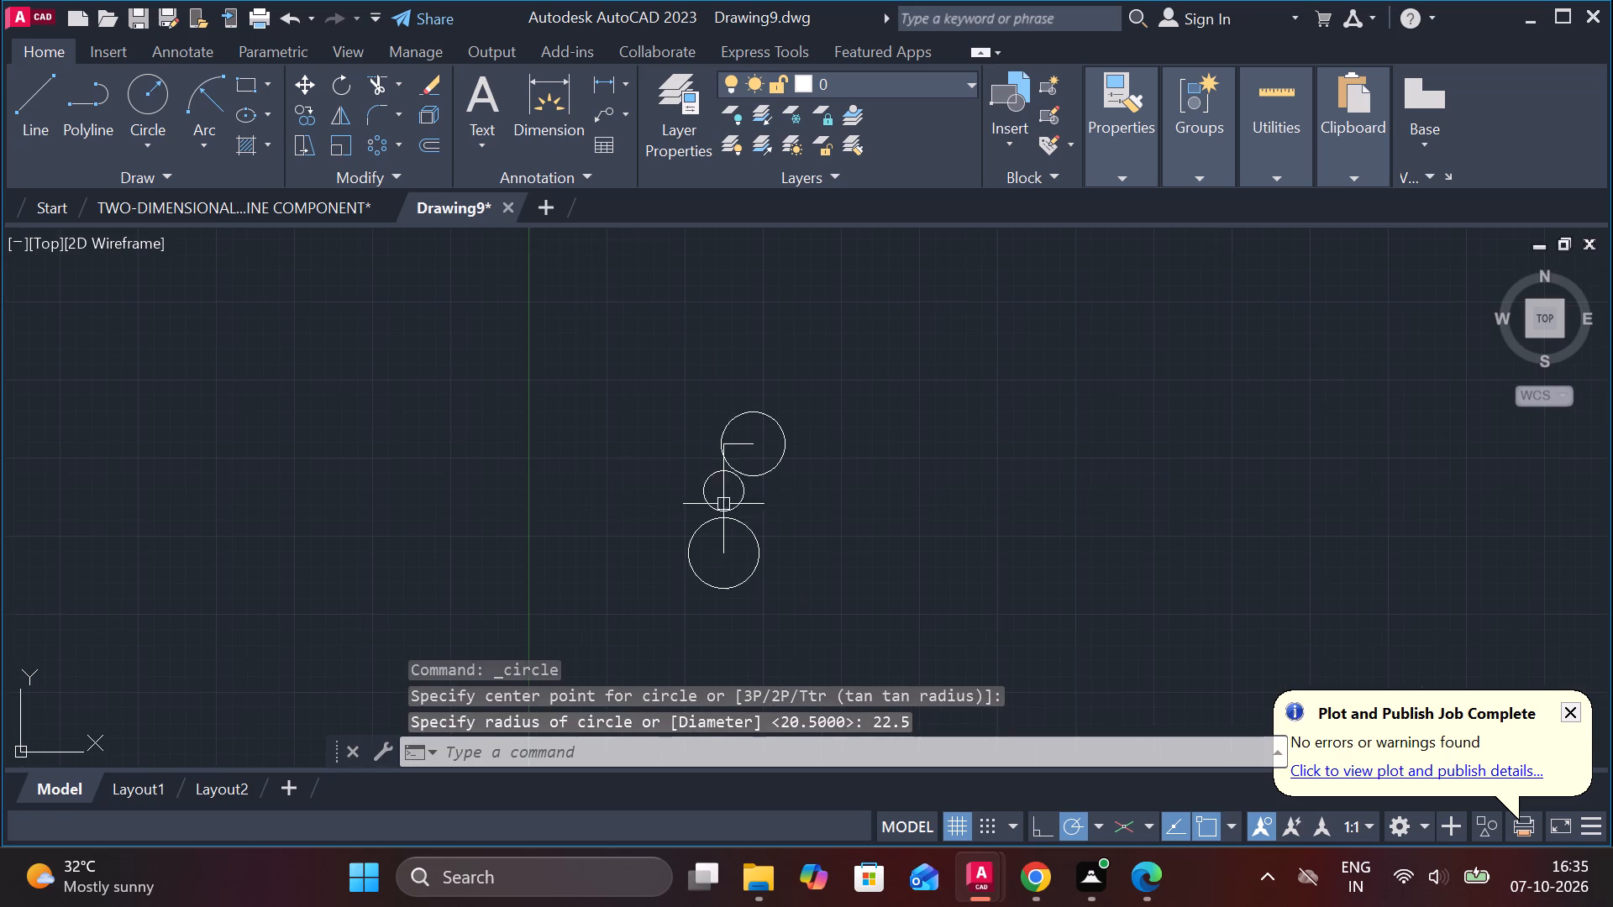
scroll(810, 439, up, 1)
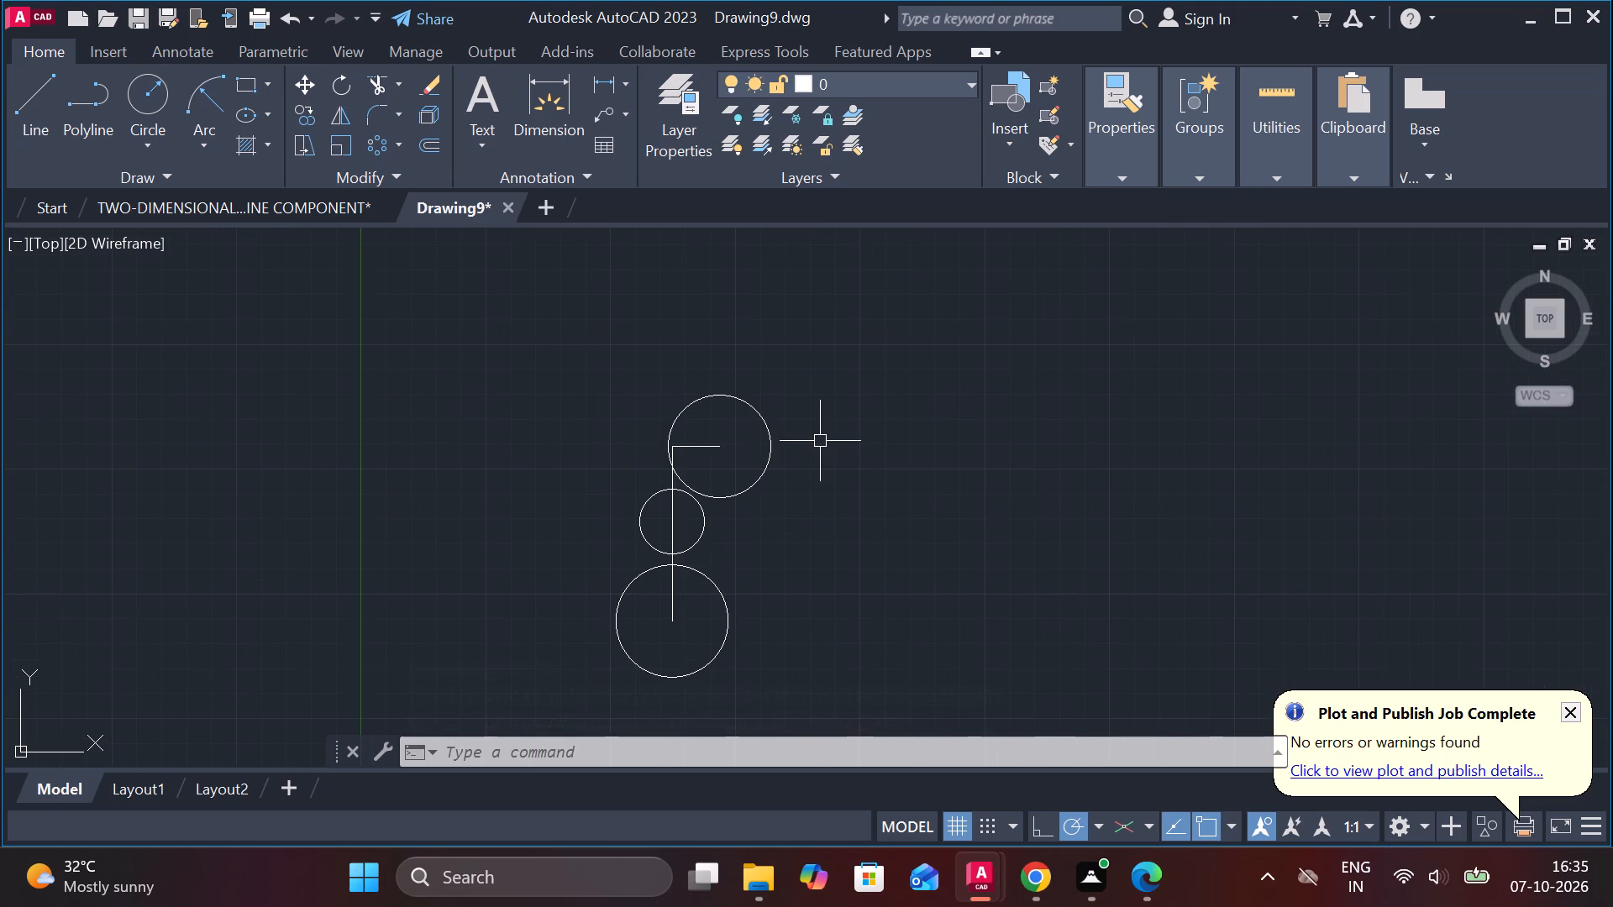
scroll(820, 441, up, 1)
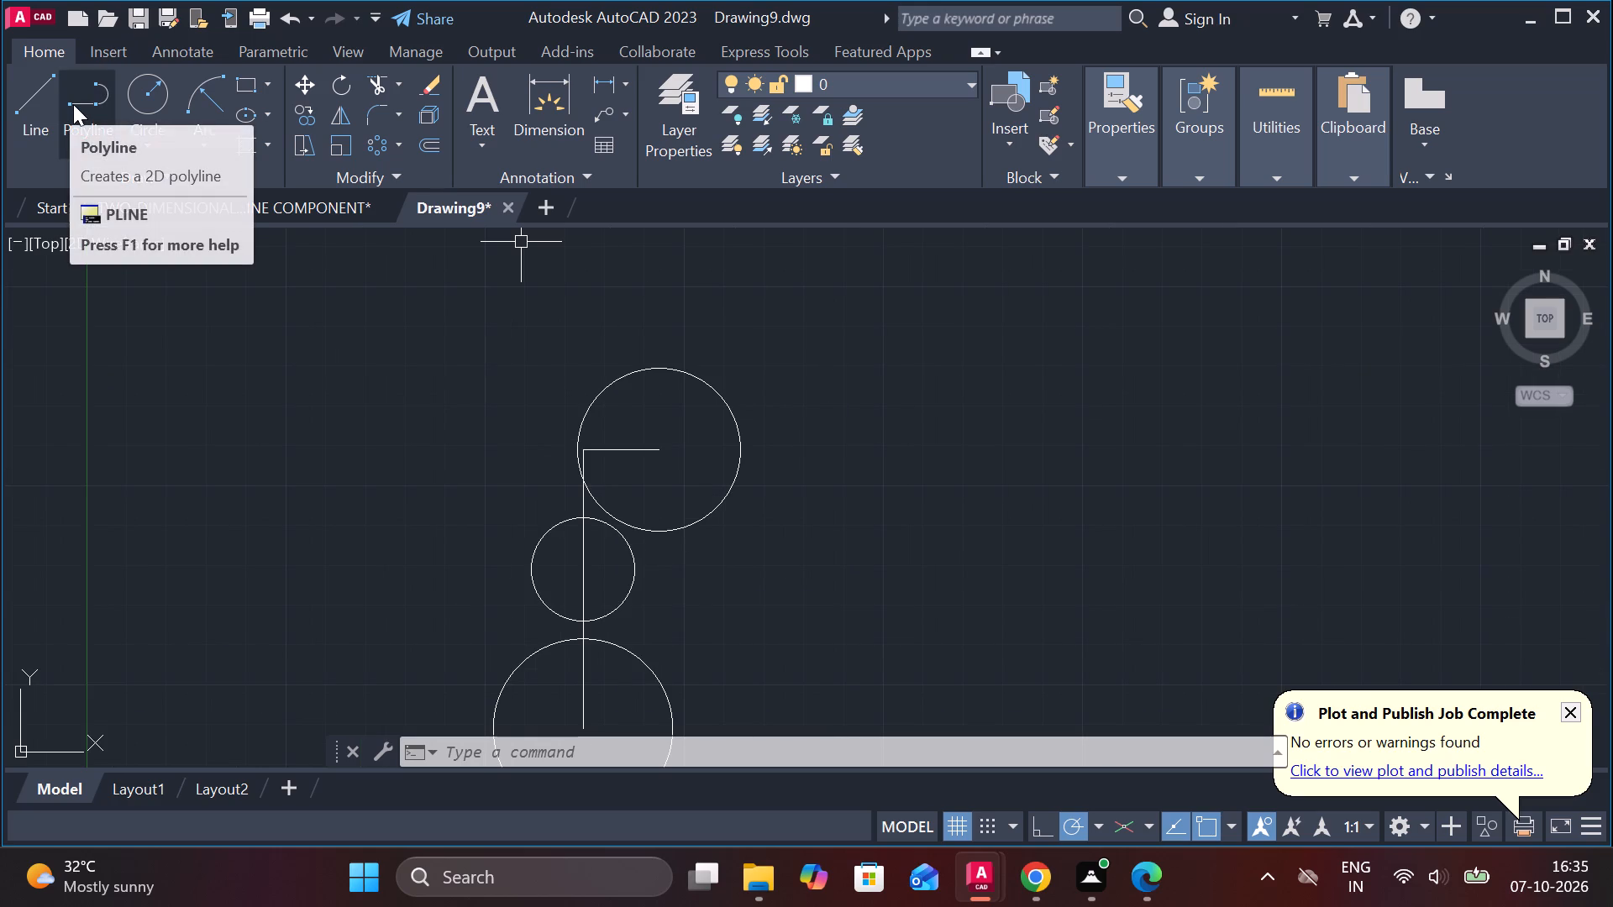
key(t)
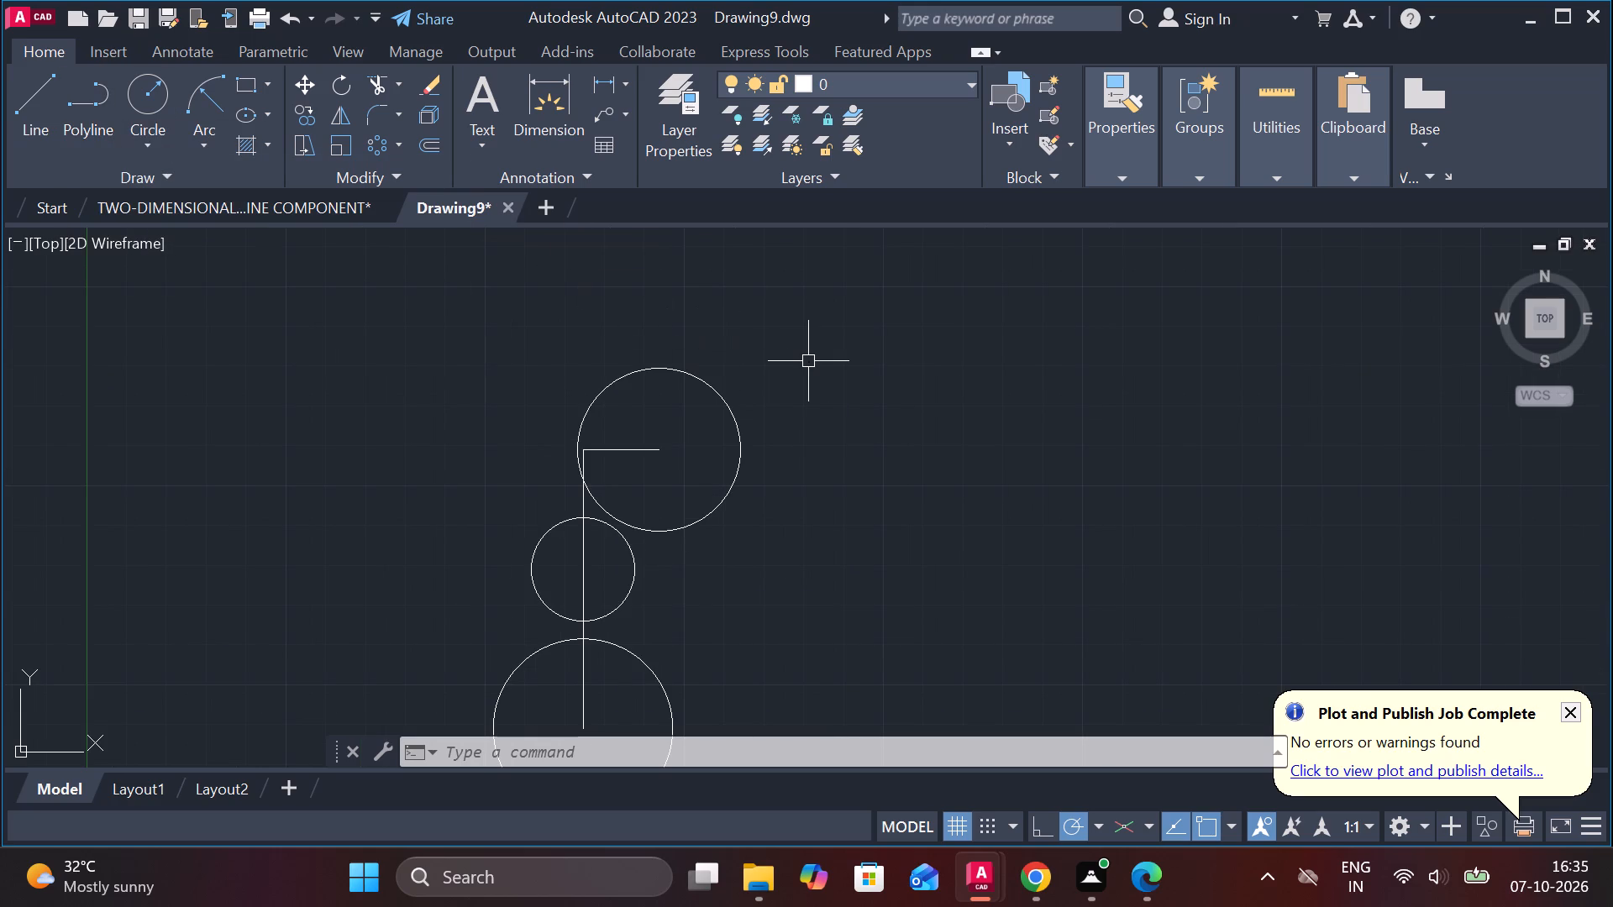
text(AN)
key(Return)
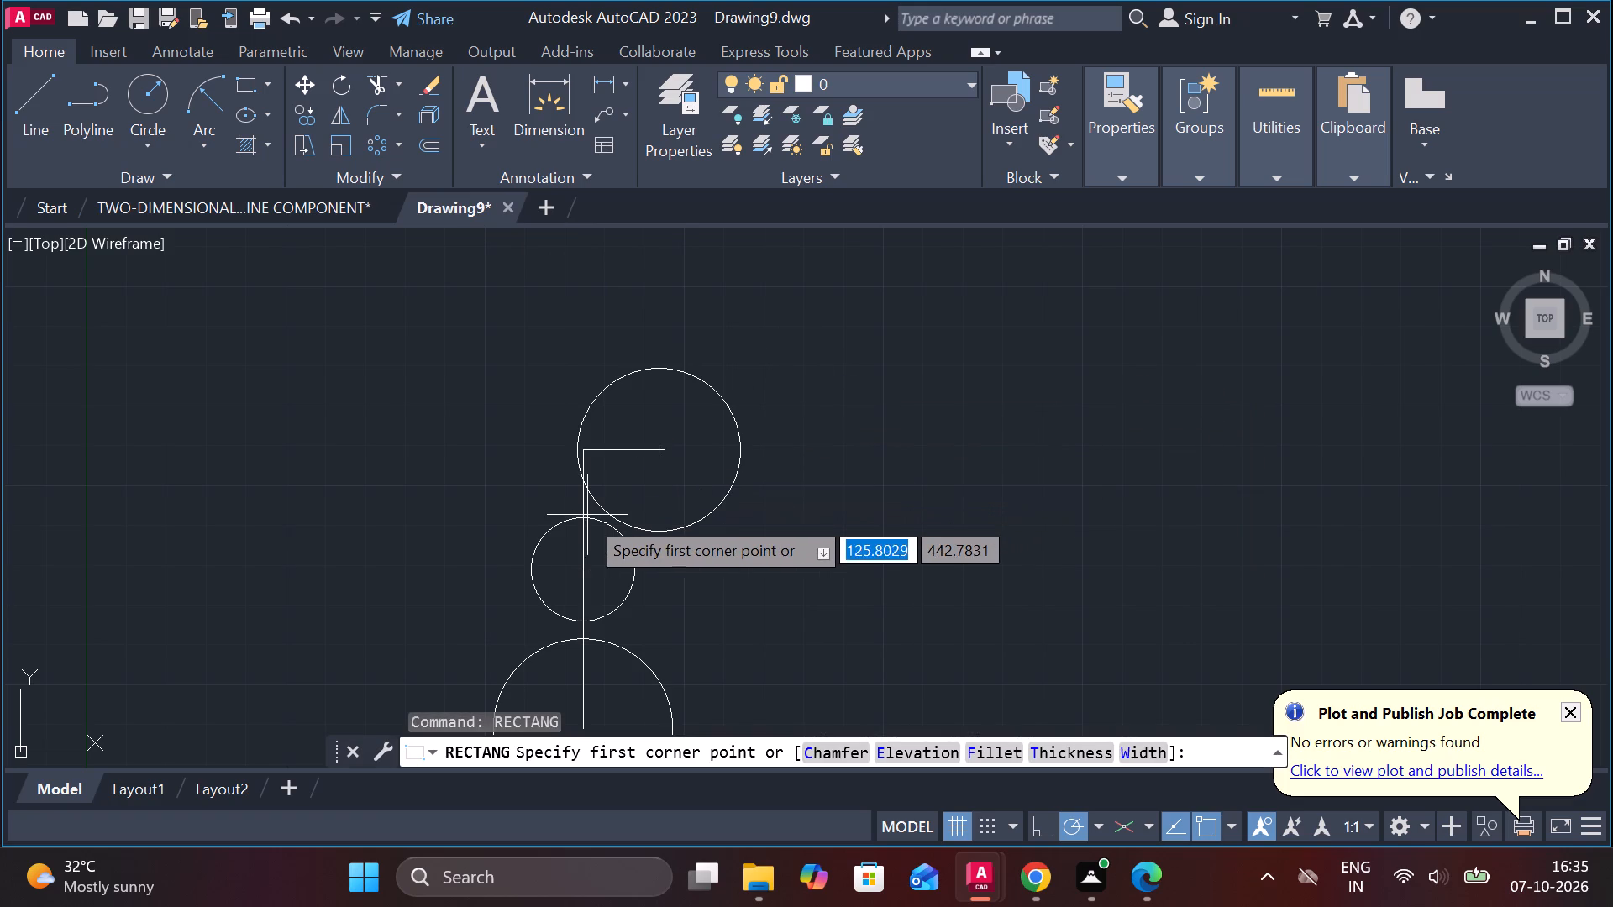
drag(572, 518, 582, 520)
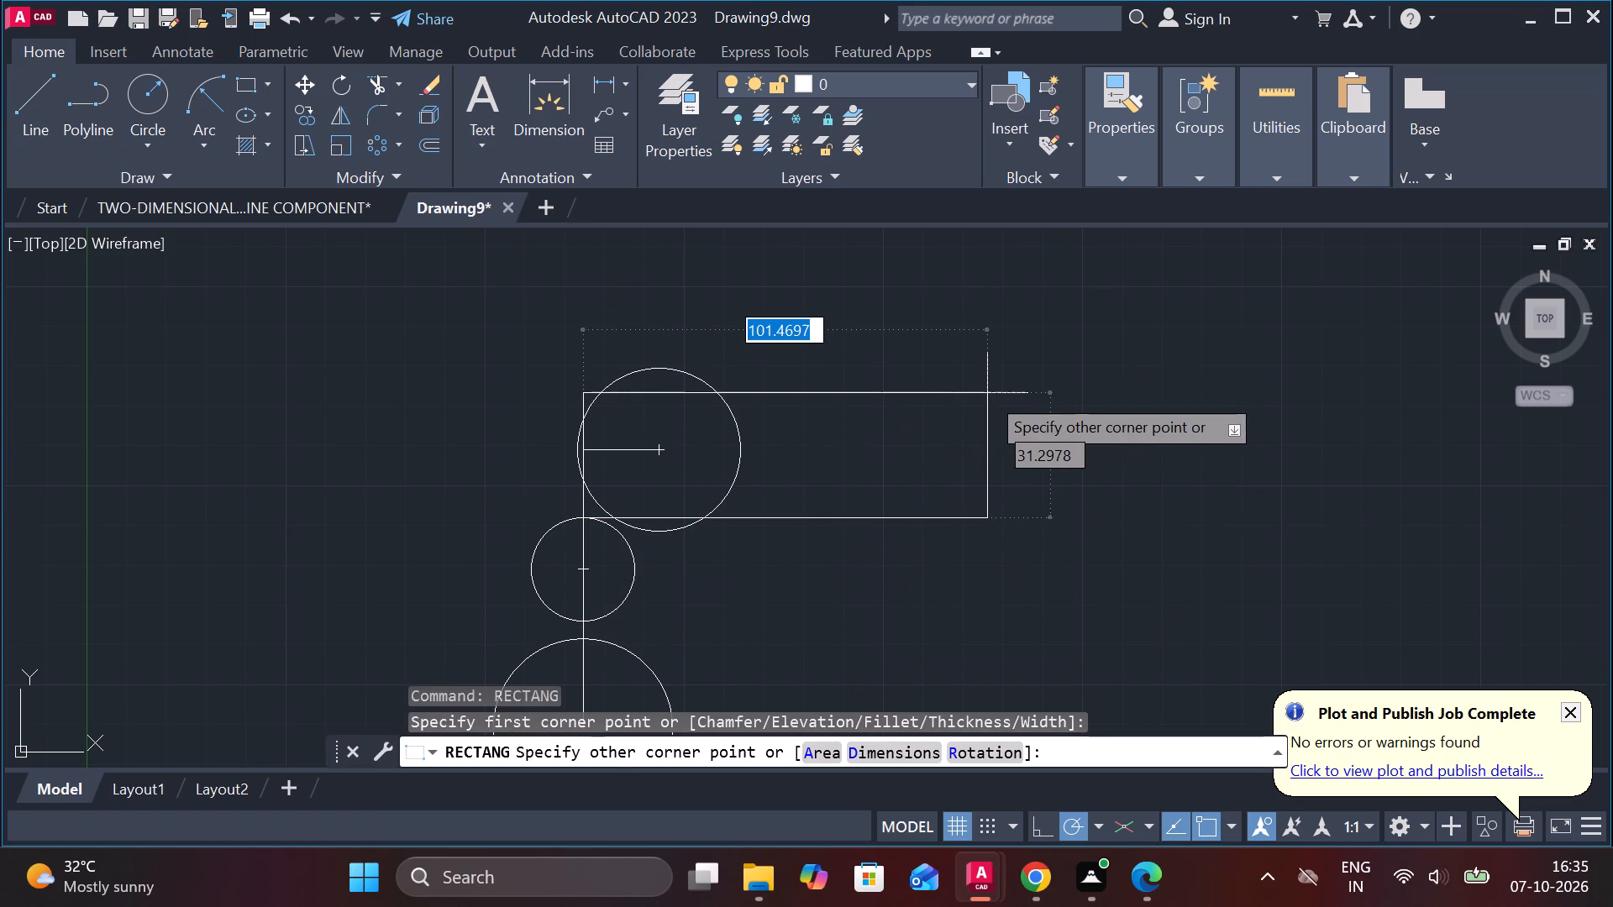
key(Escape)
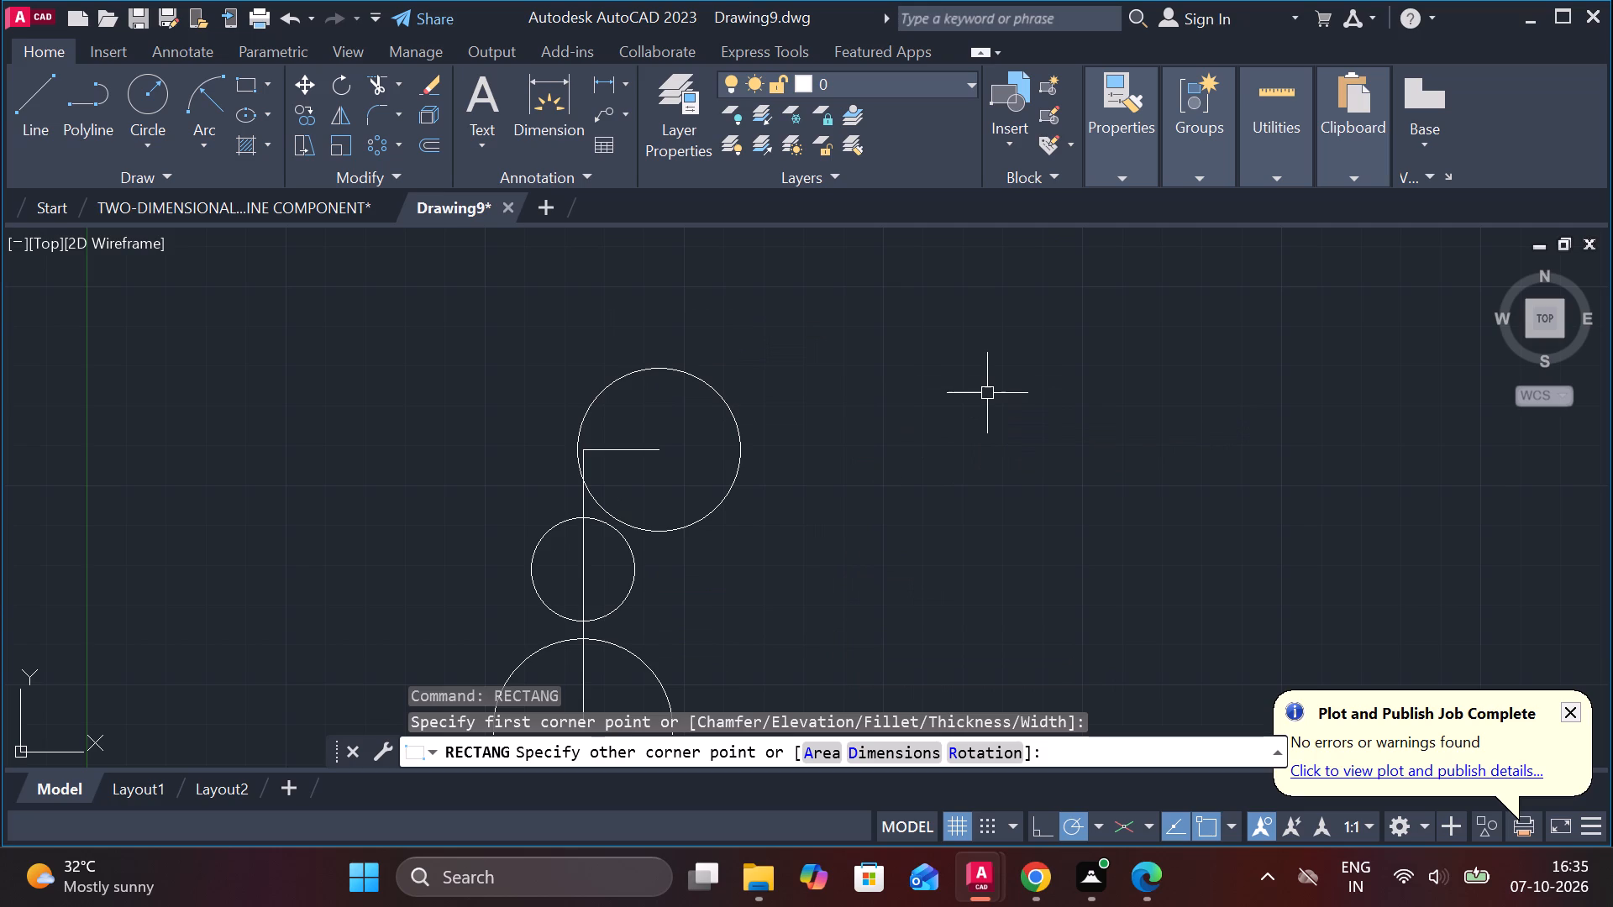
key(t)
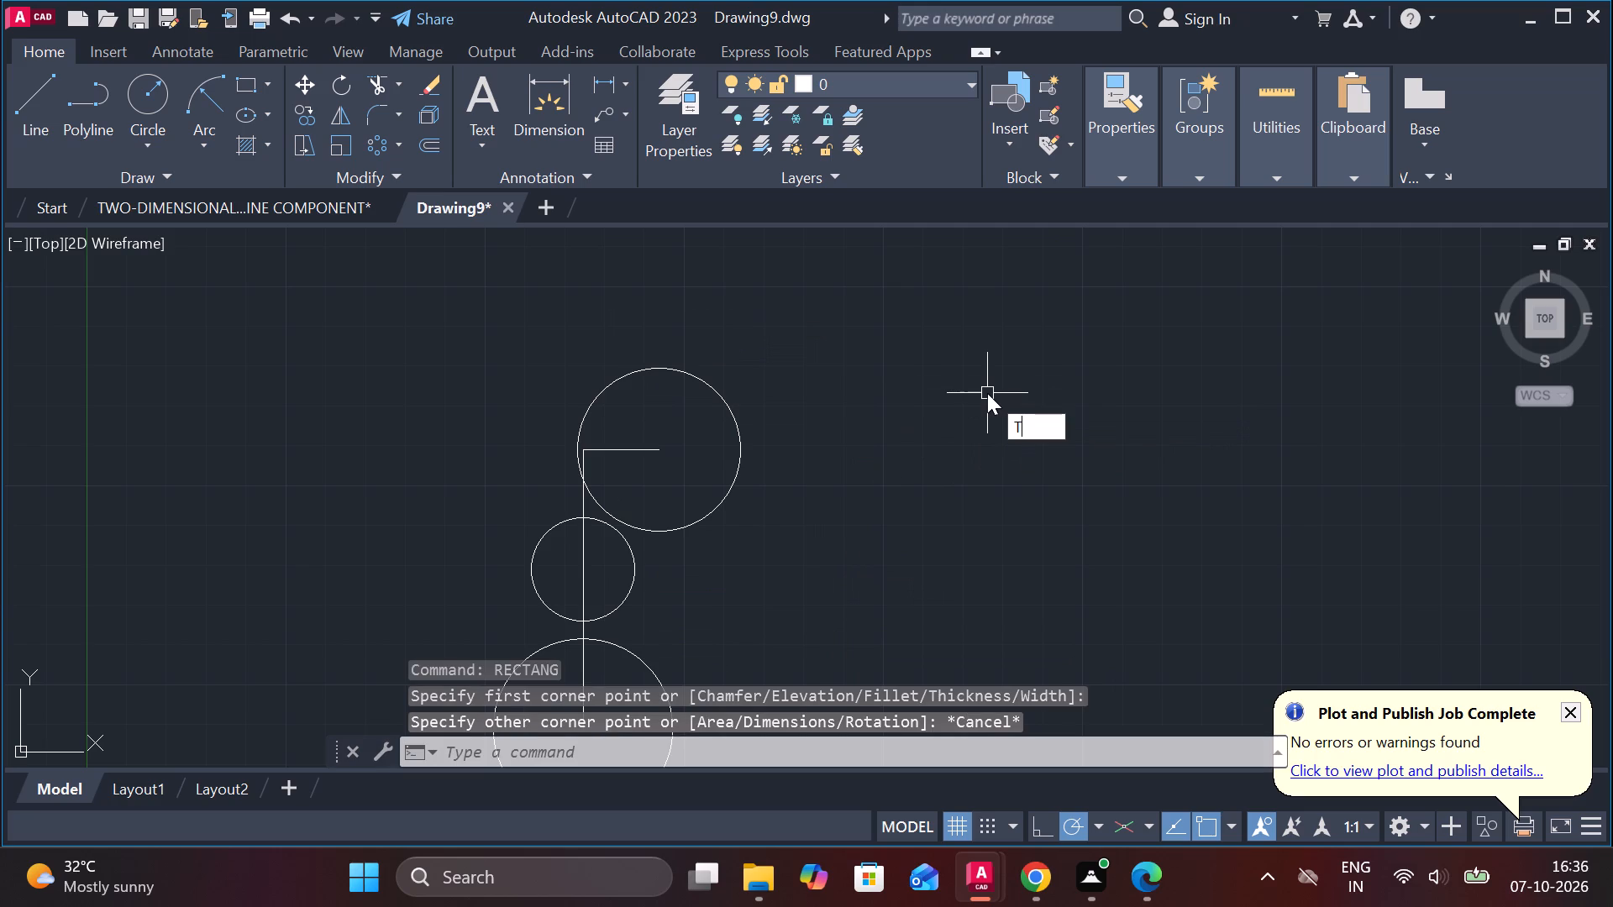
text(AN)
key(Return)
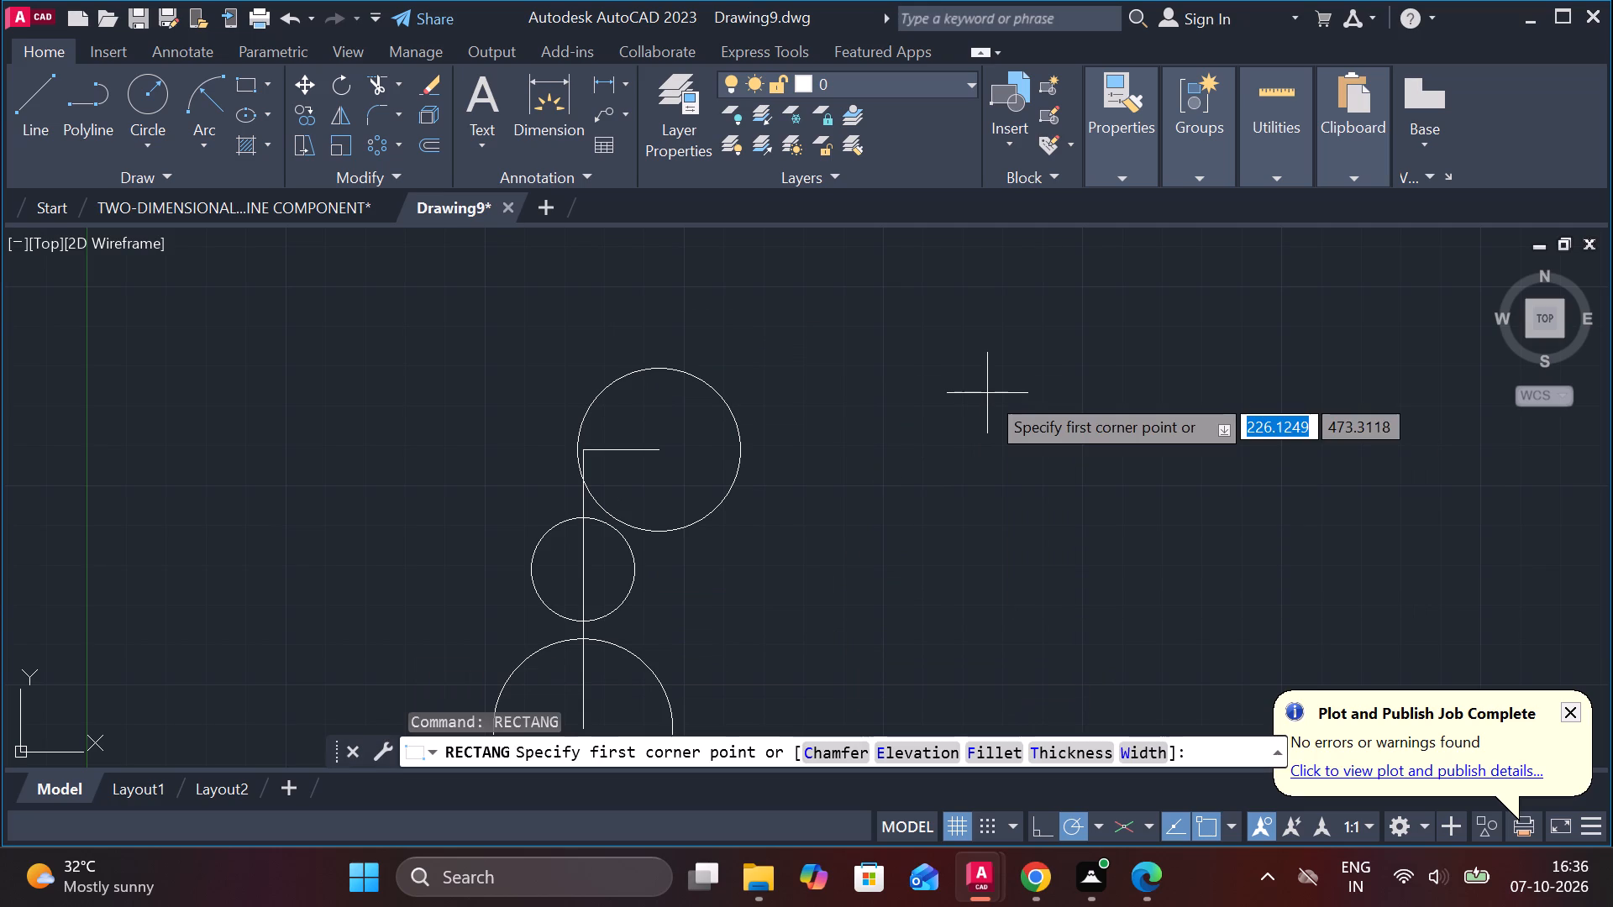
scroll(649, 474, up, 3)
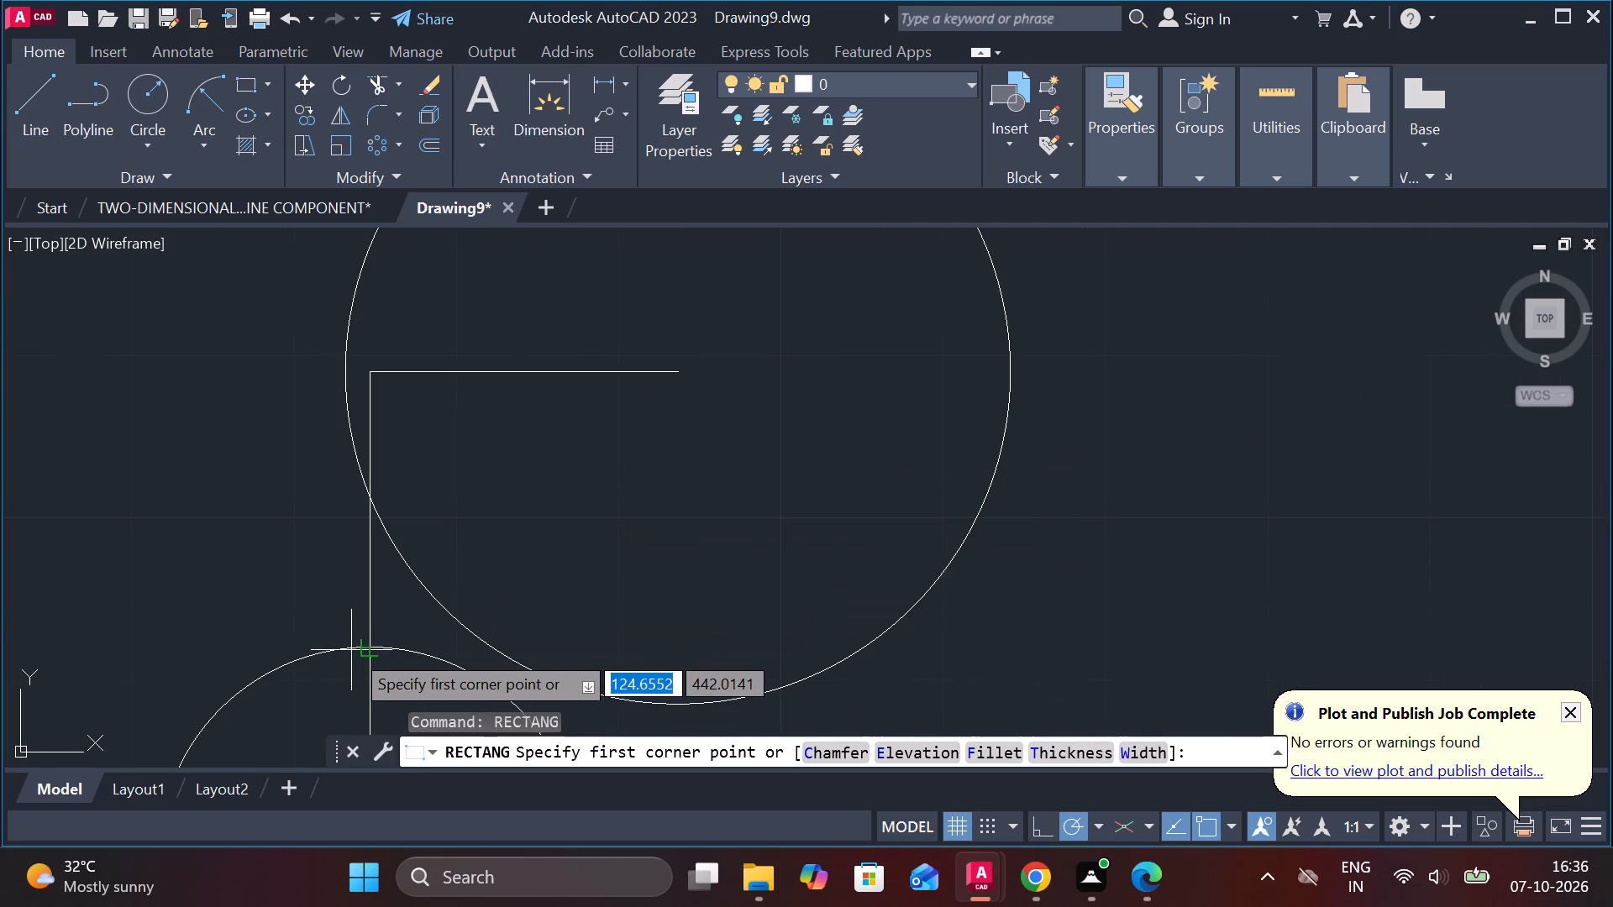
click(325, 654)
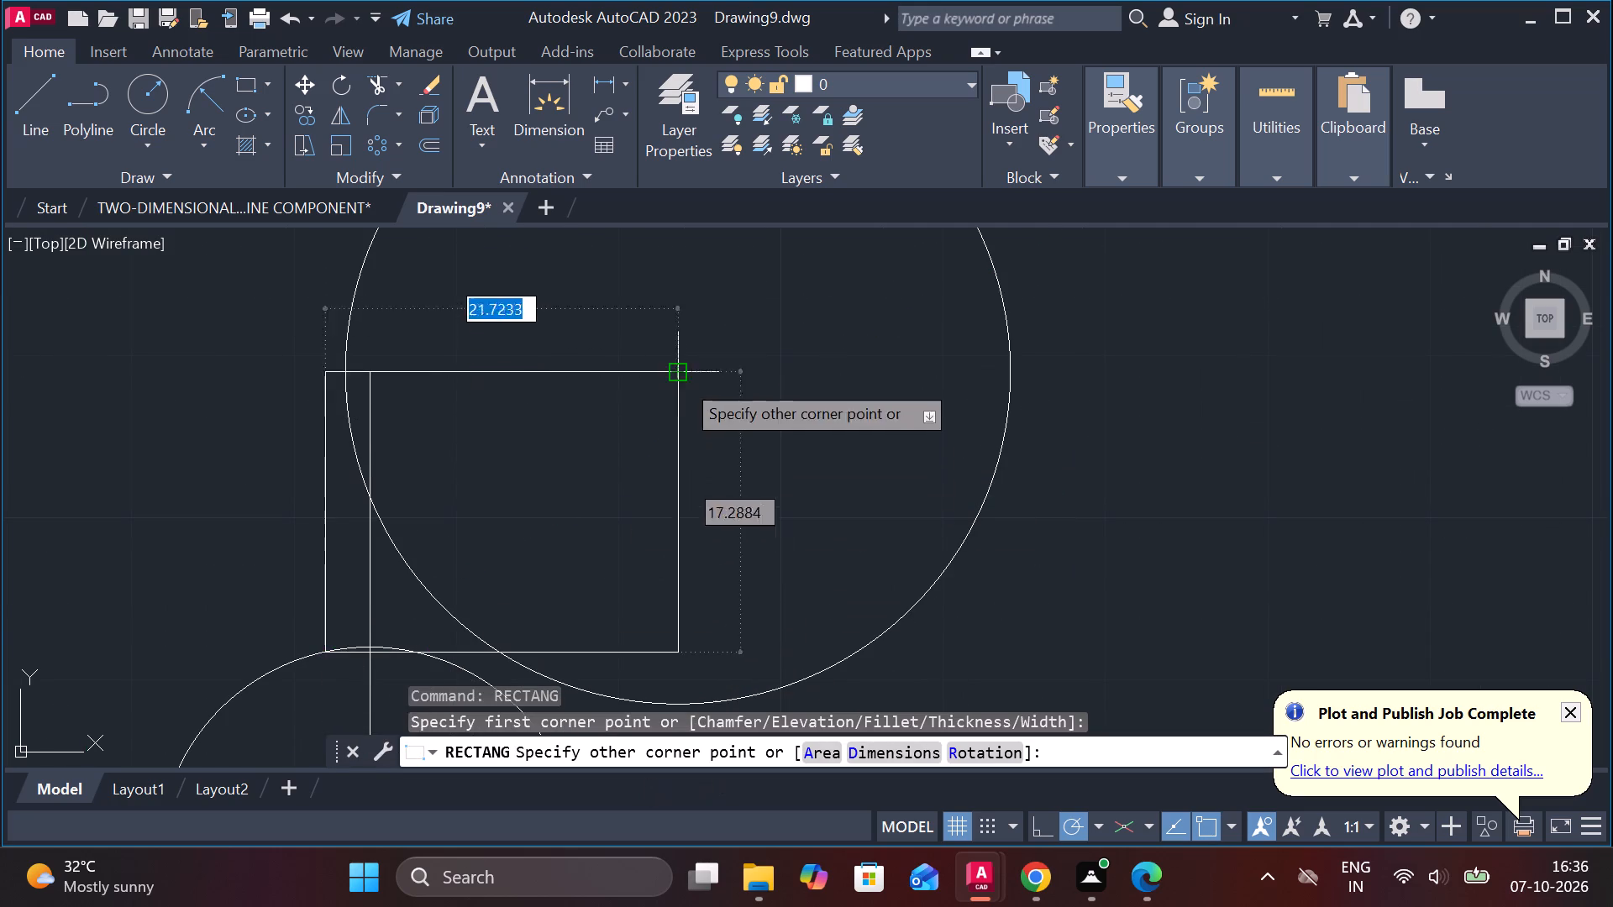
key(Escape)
Draw a line tangent to the top of the radius 13 circle and the underside of the radius 20.5 circle.
key(l)
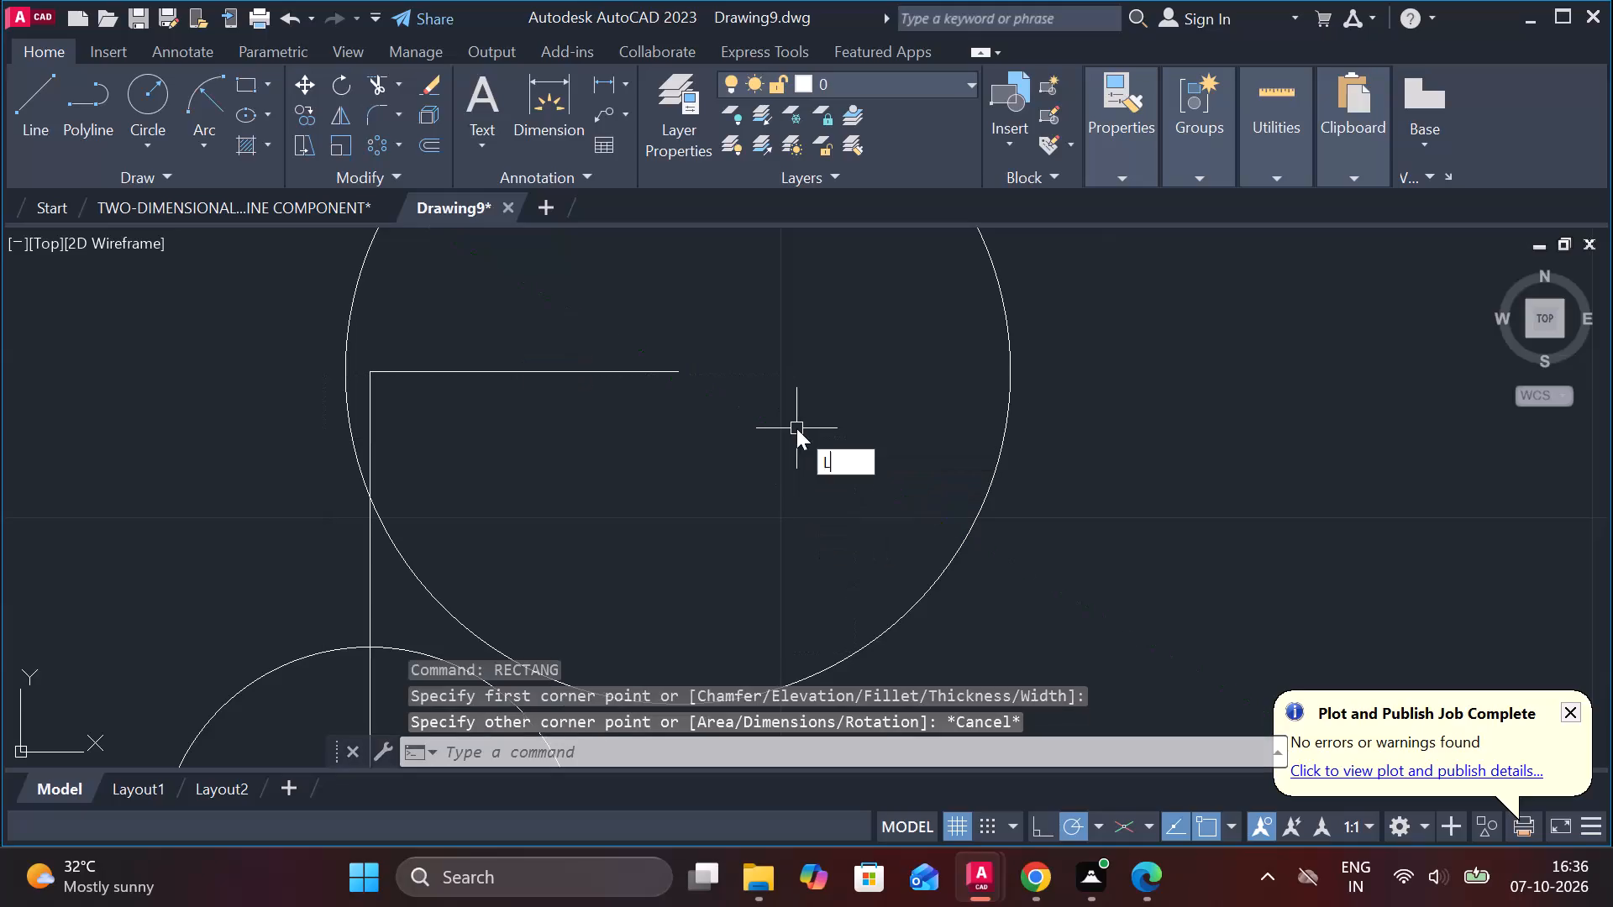
key(Return)
text(TAN)
key(Return)
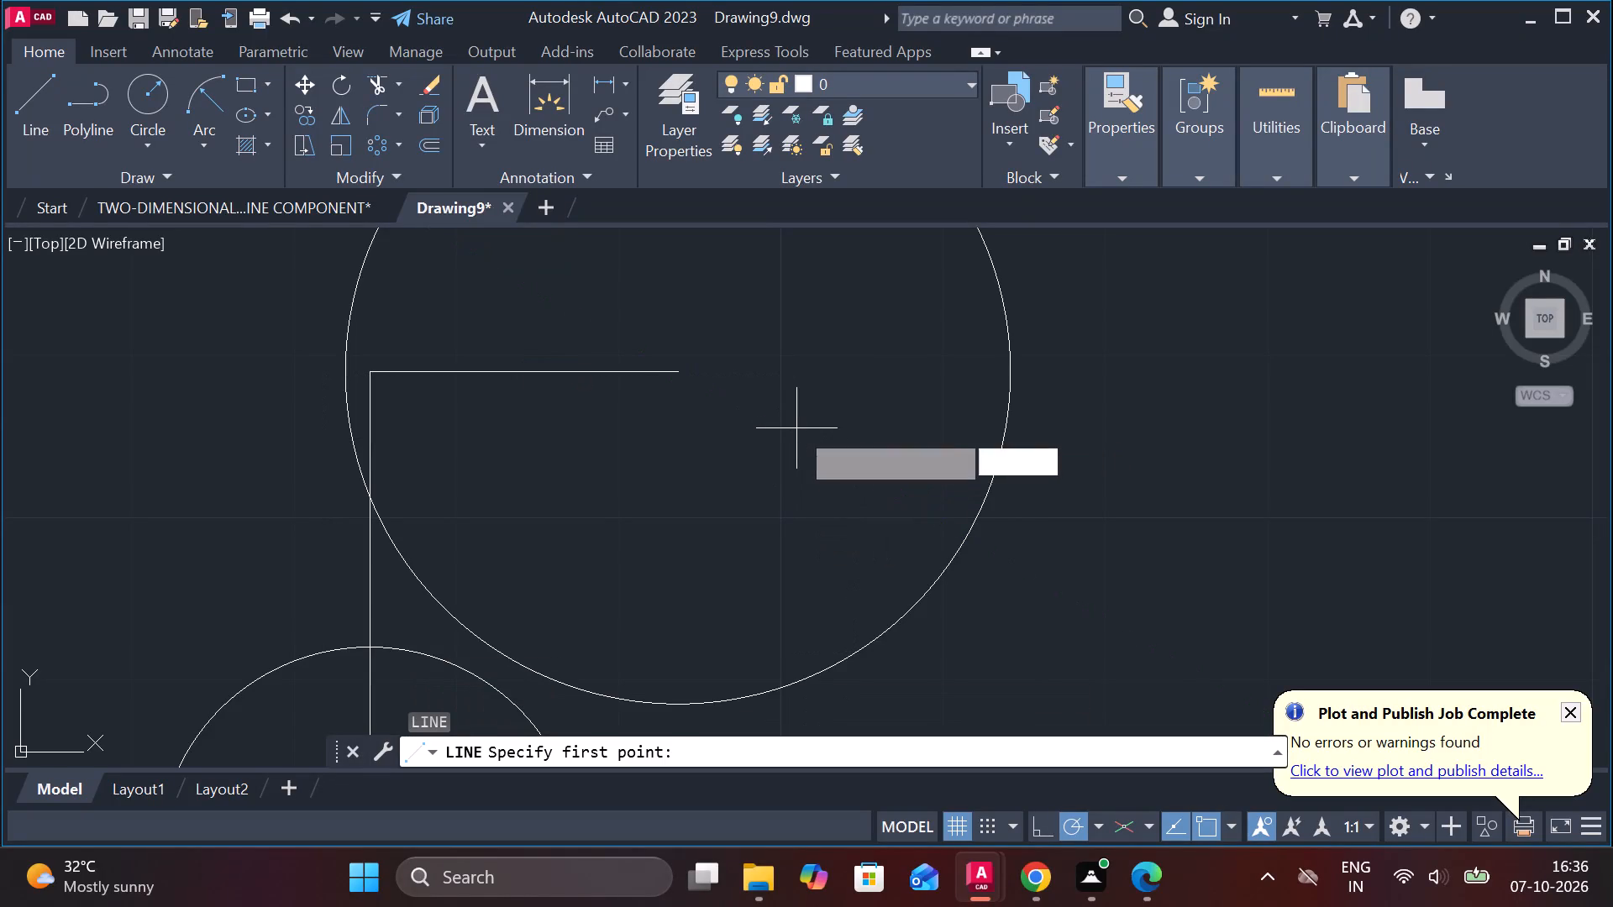
scroll(798, 428, down, 1)
middle_drag(798, 427, 938, 212)
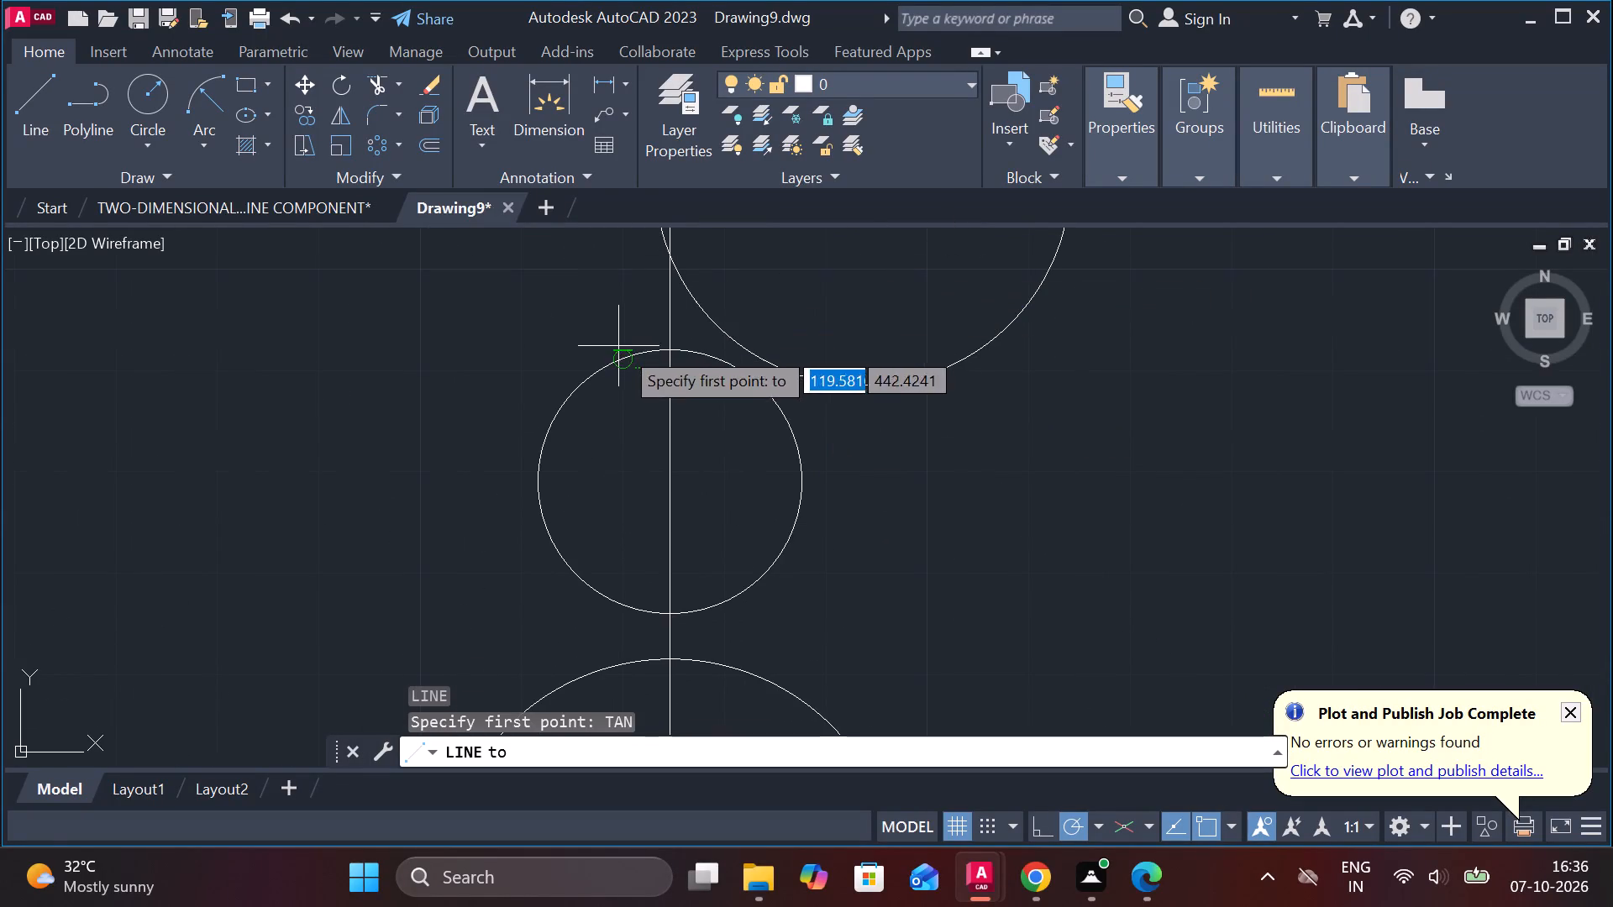
click(623, 348)
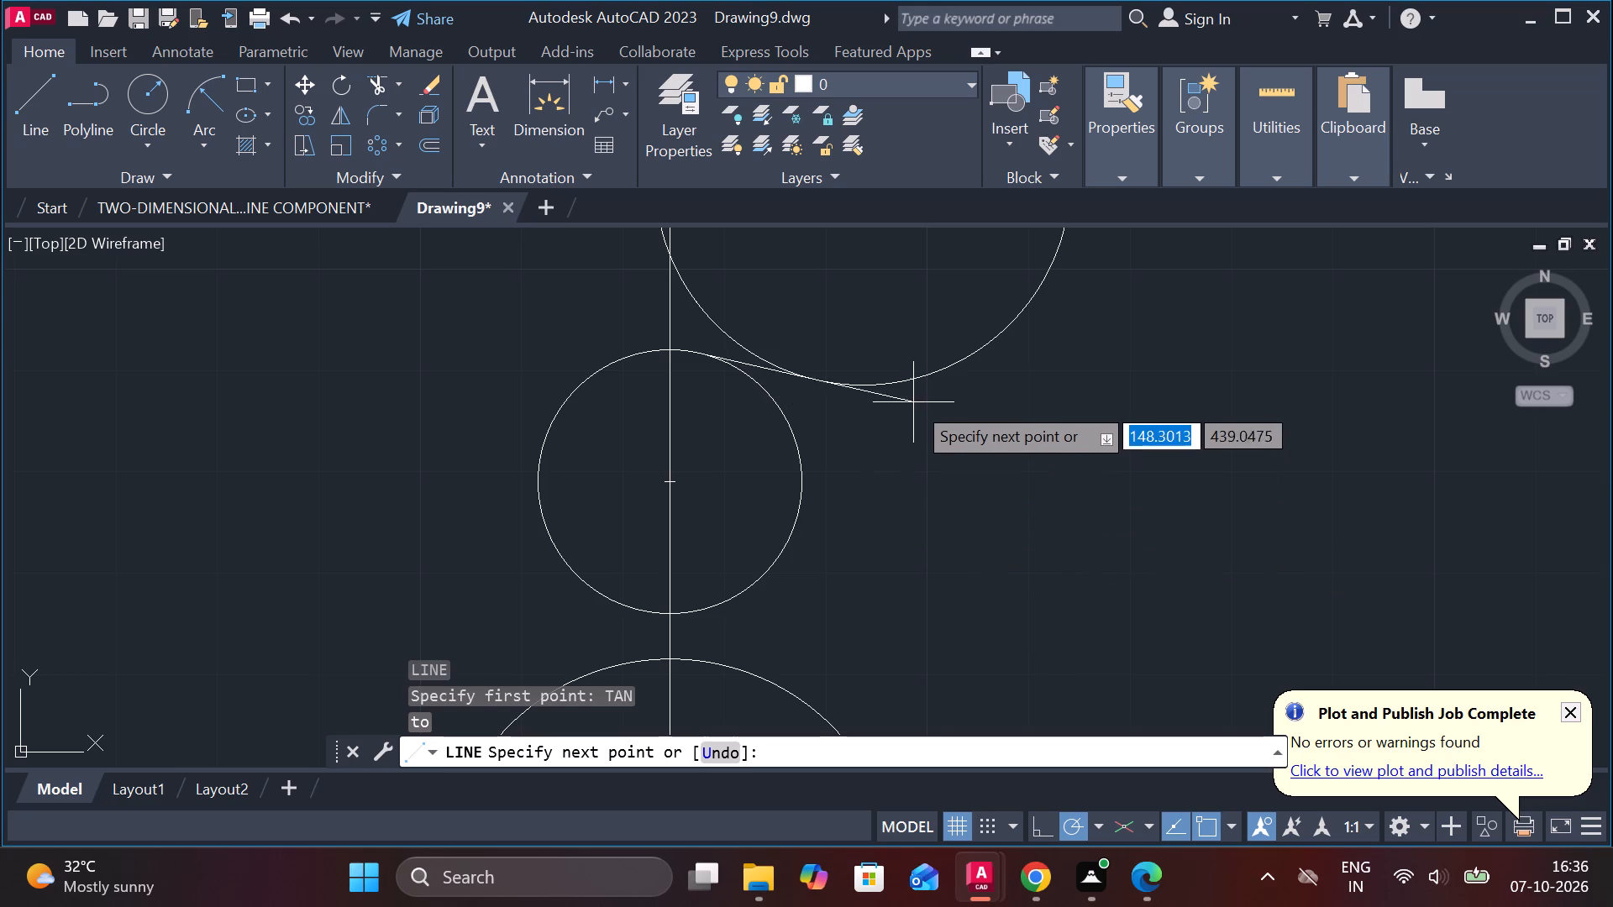
scroll(871, 391, up, 2)
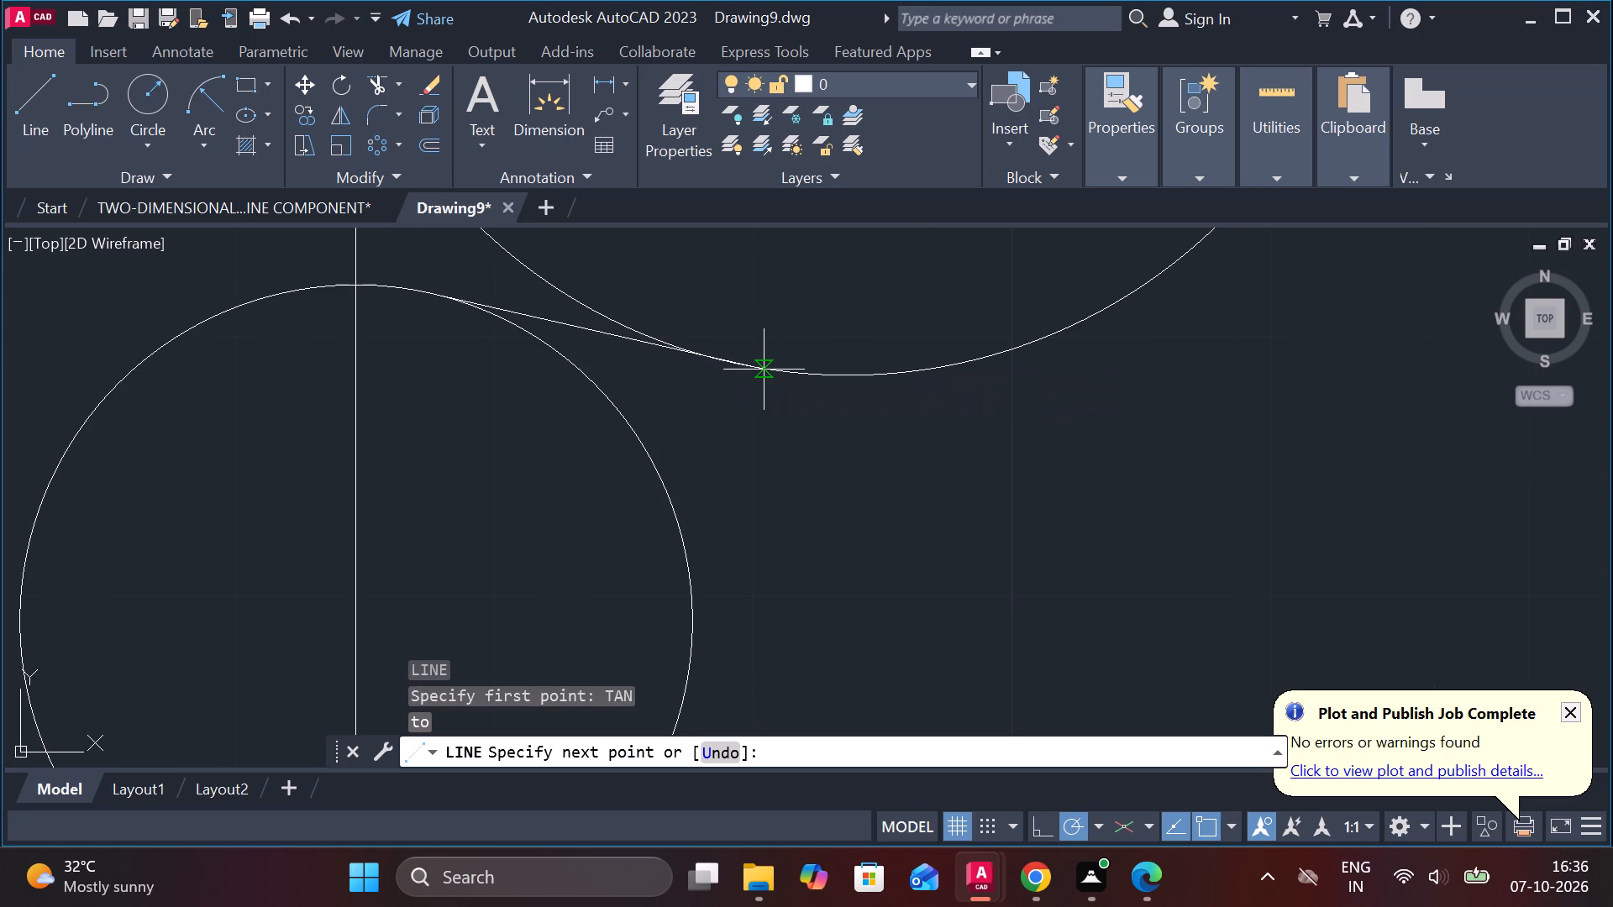
key(t)
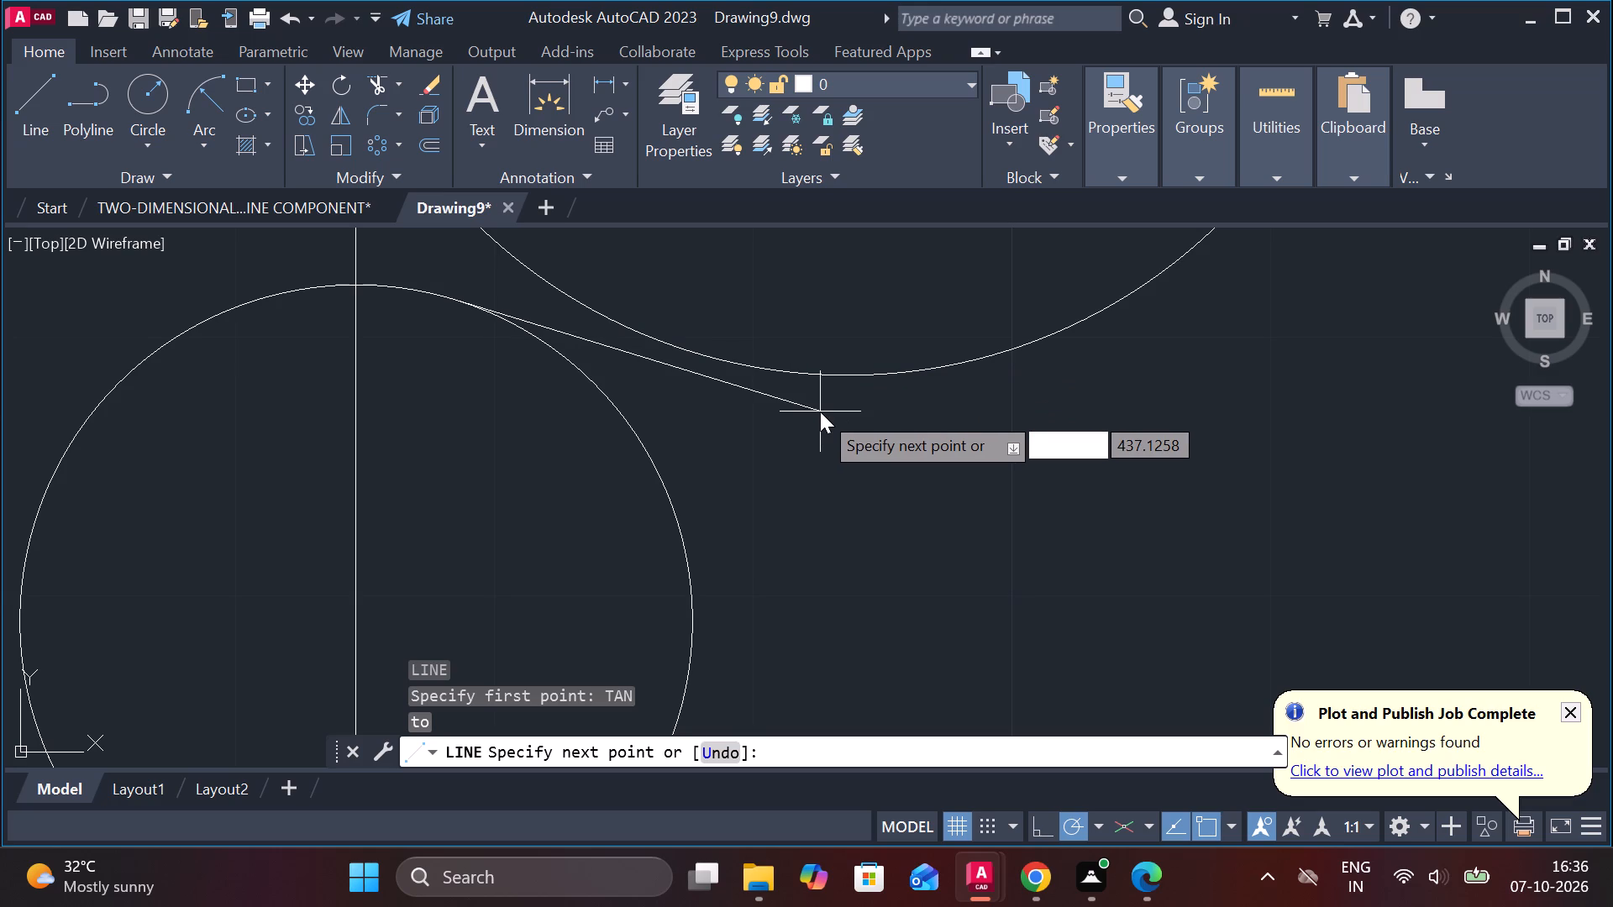
text(AN)
key(Return)
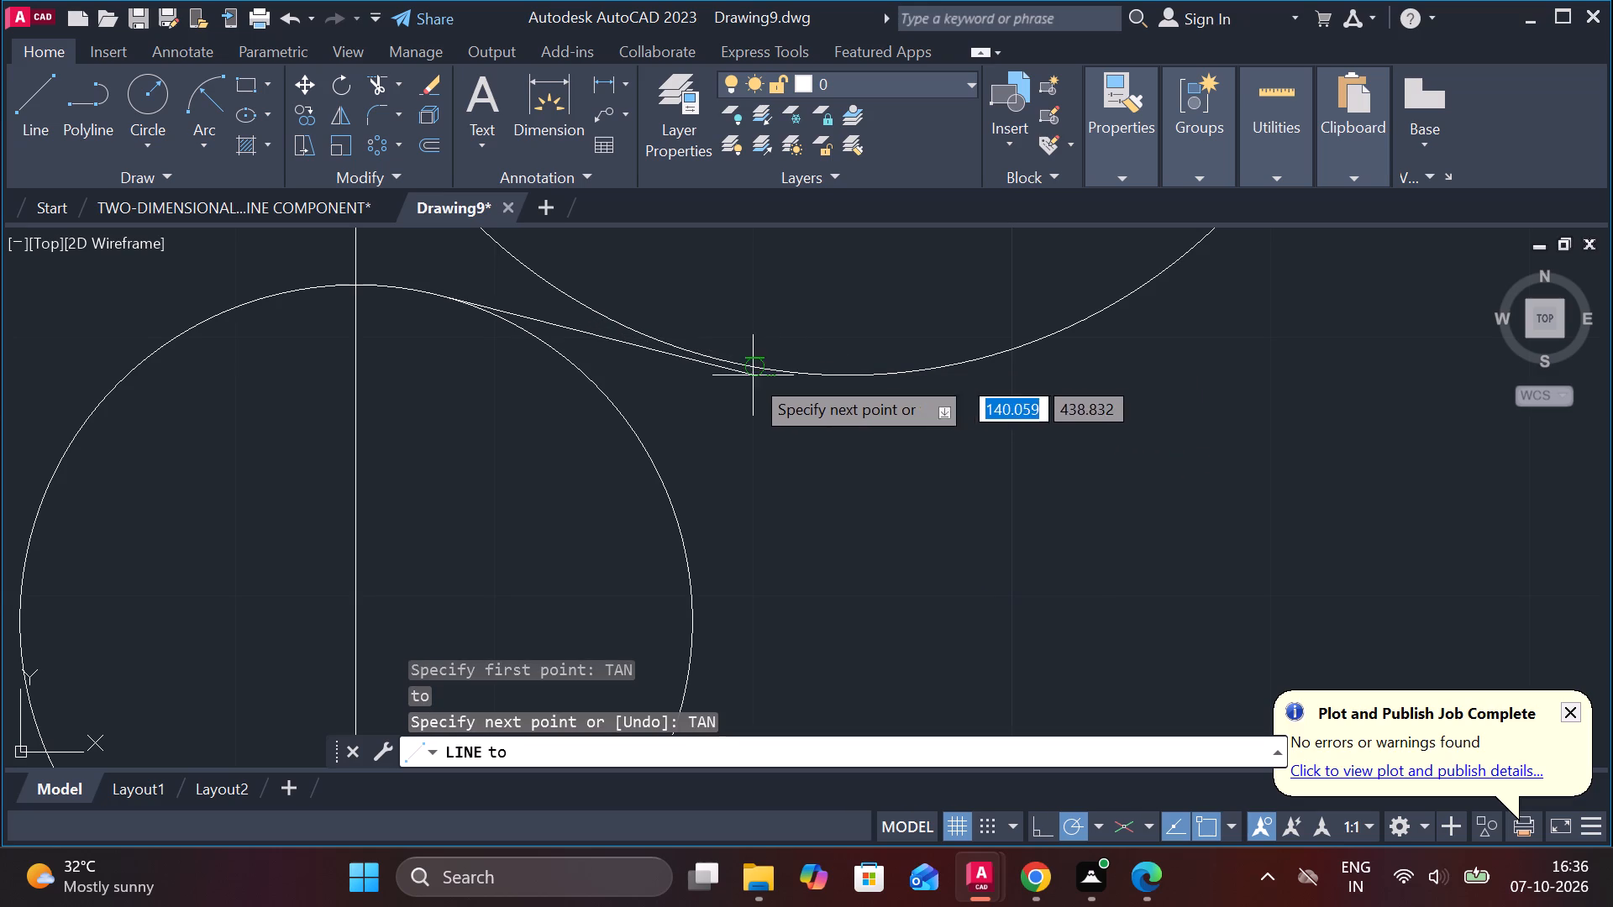
click(714, 364)
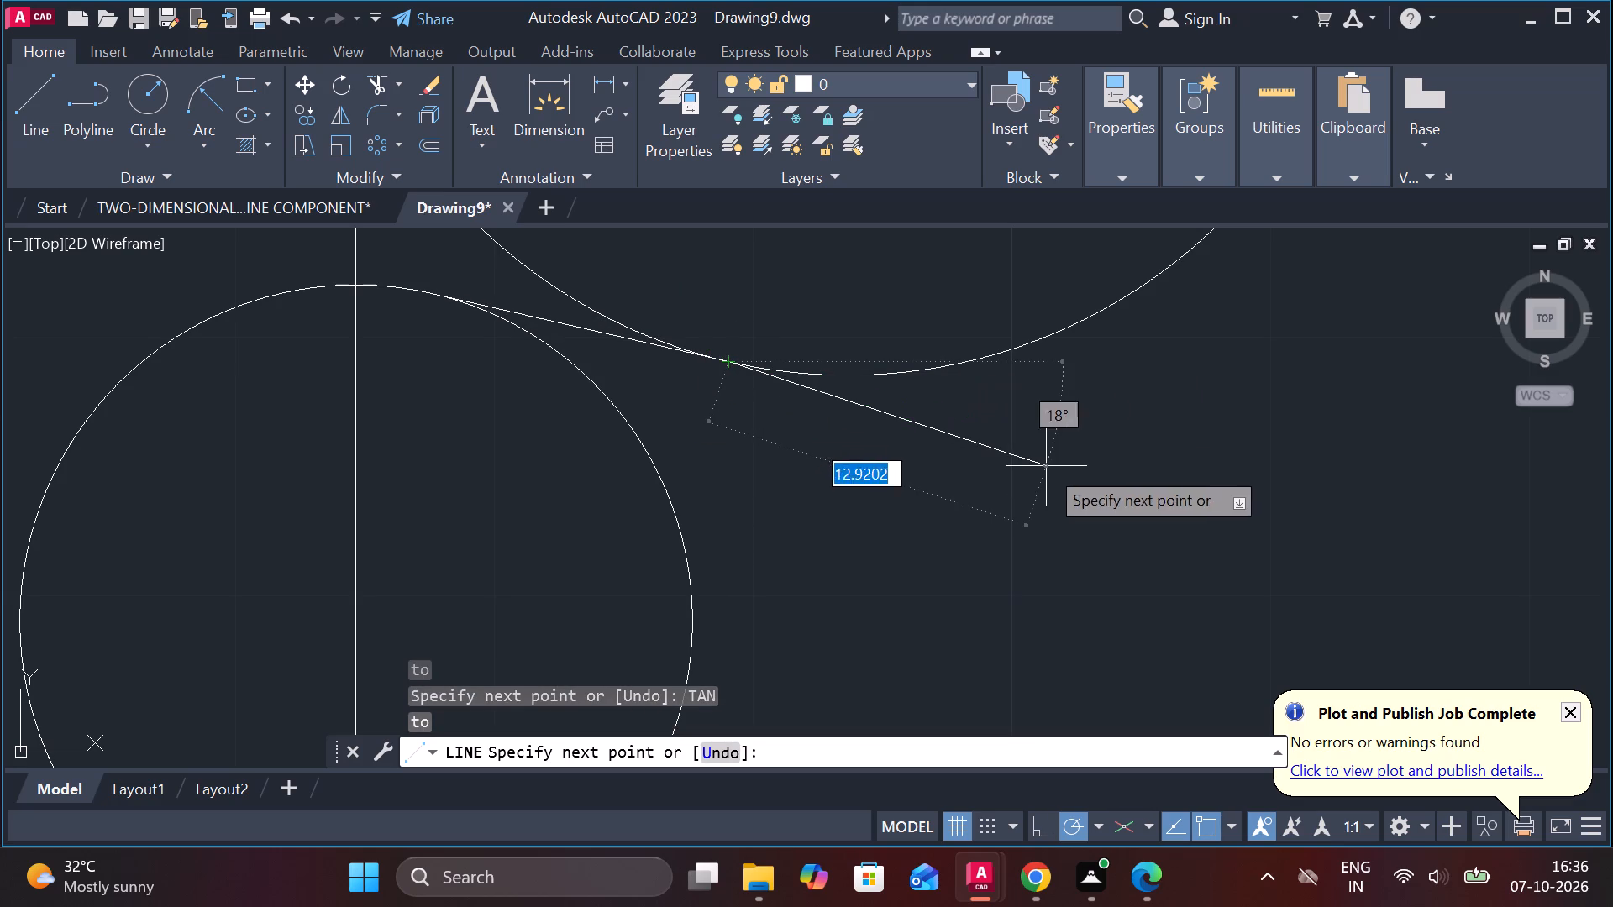
key(Escape)
Dismiss the plot and publish notification.
scroll(1046, 466, down, 1)
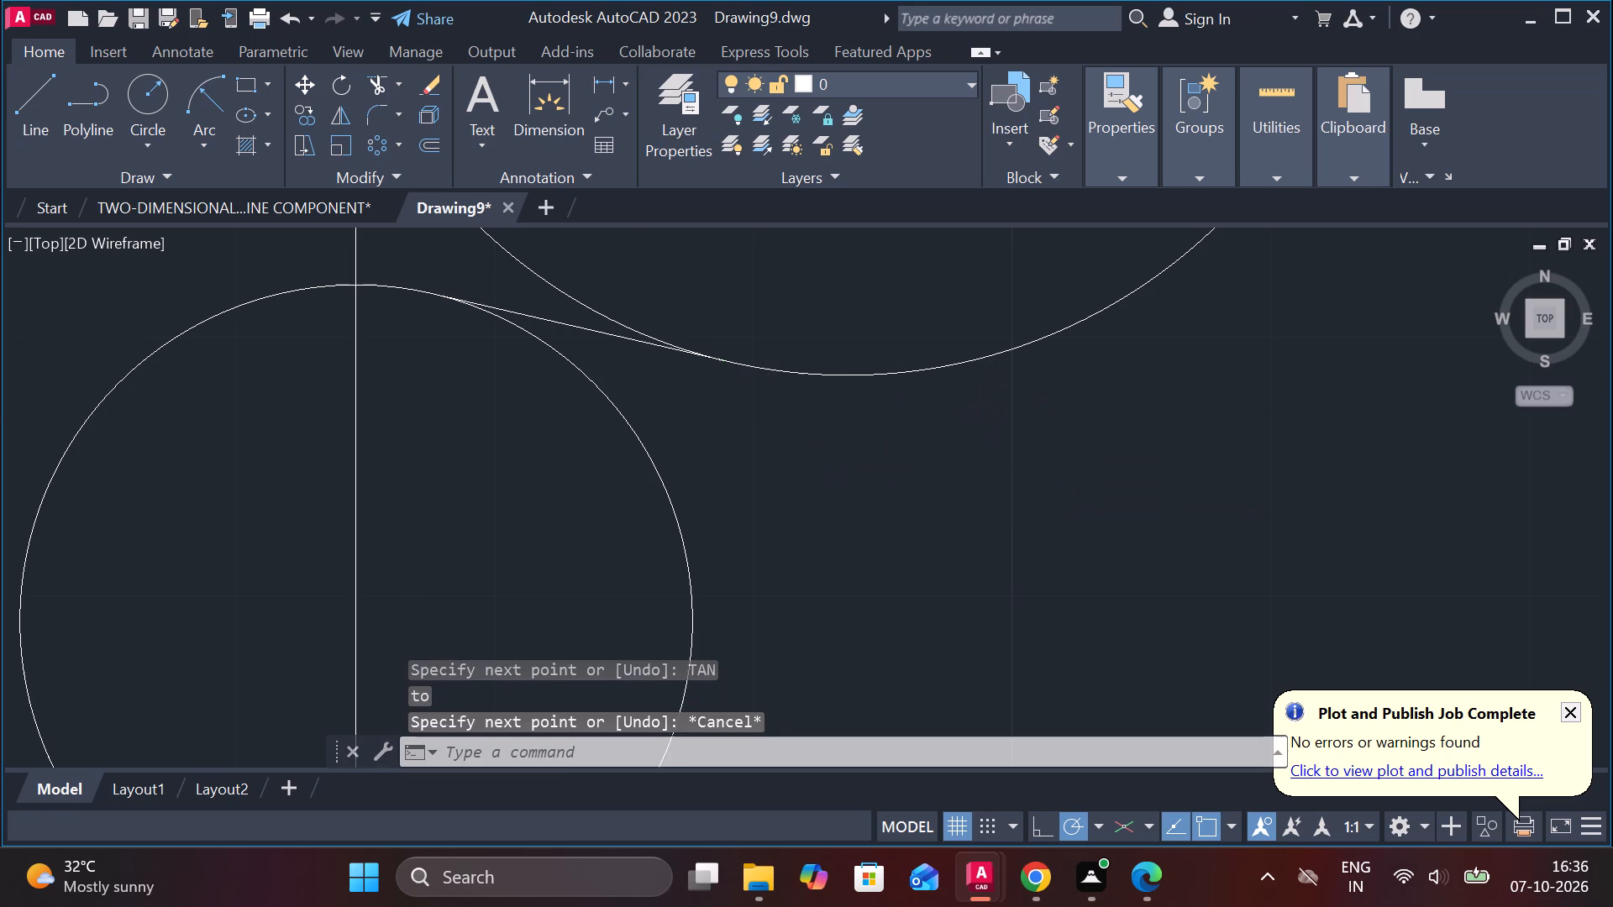
scroll(1046, 466, down, 2)
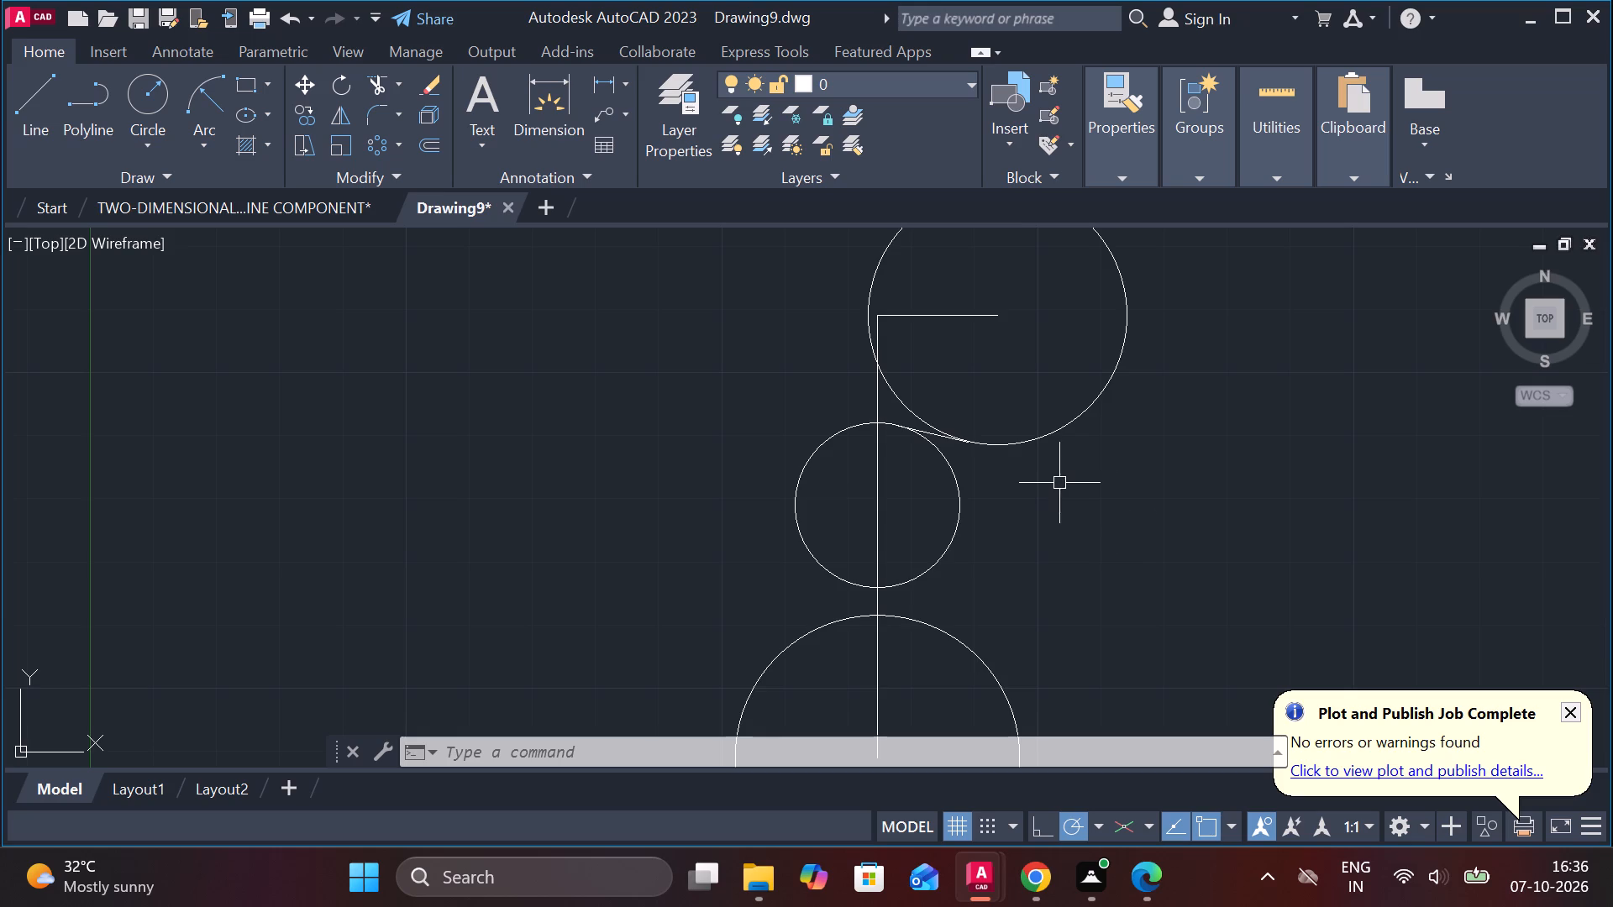
scroll(1144, 506, down, 2)
click(1568, 709)
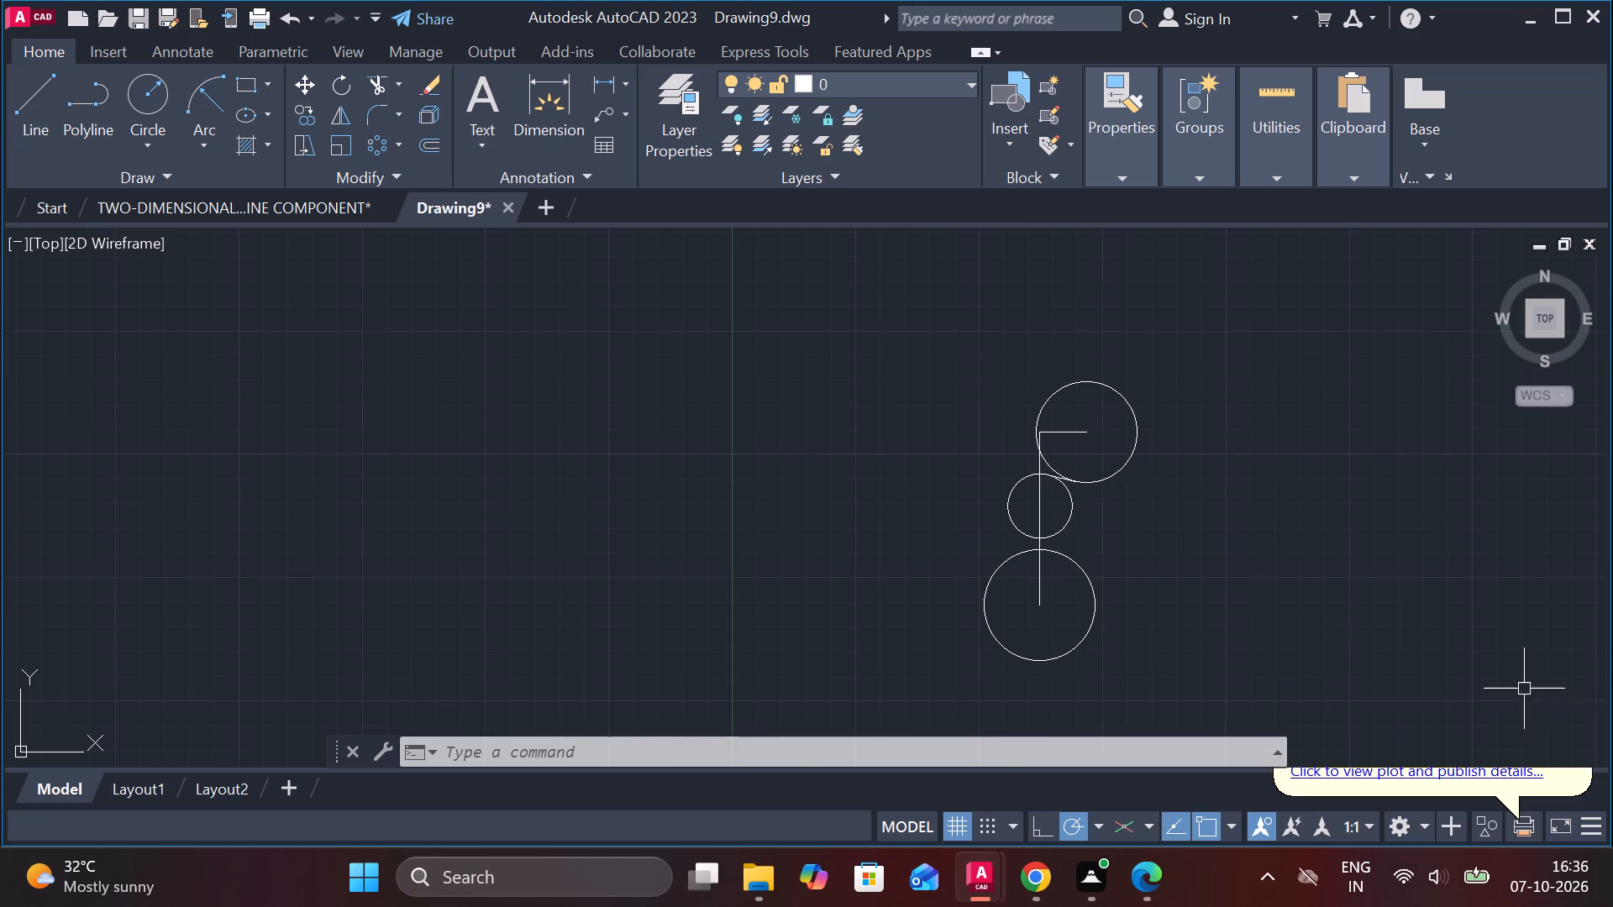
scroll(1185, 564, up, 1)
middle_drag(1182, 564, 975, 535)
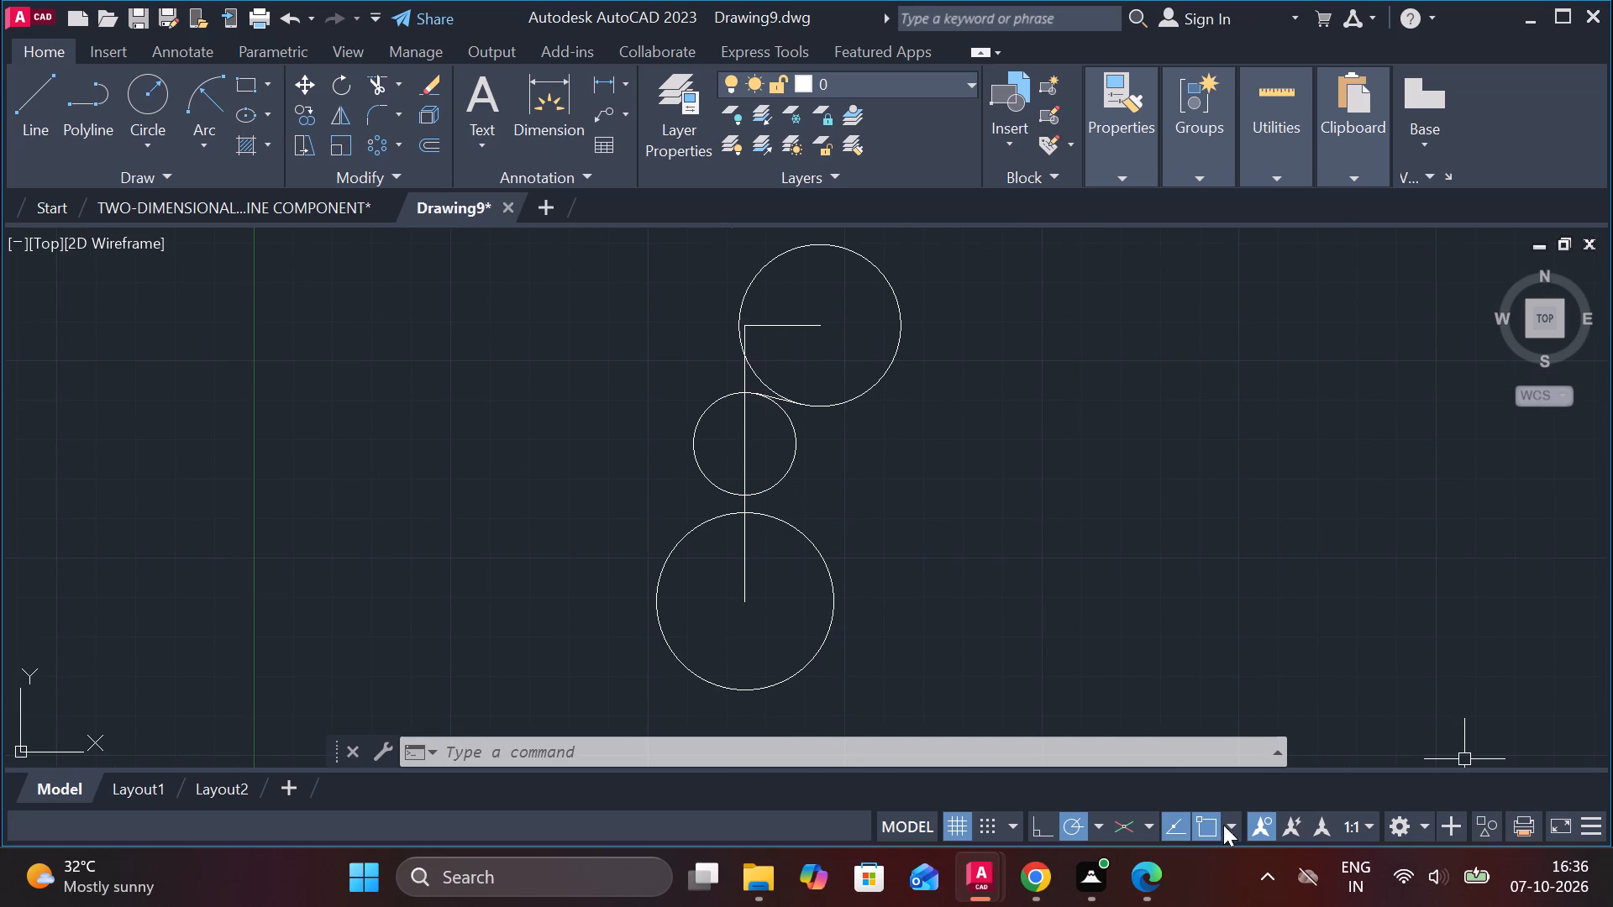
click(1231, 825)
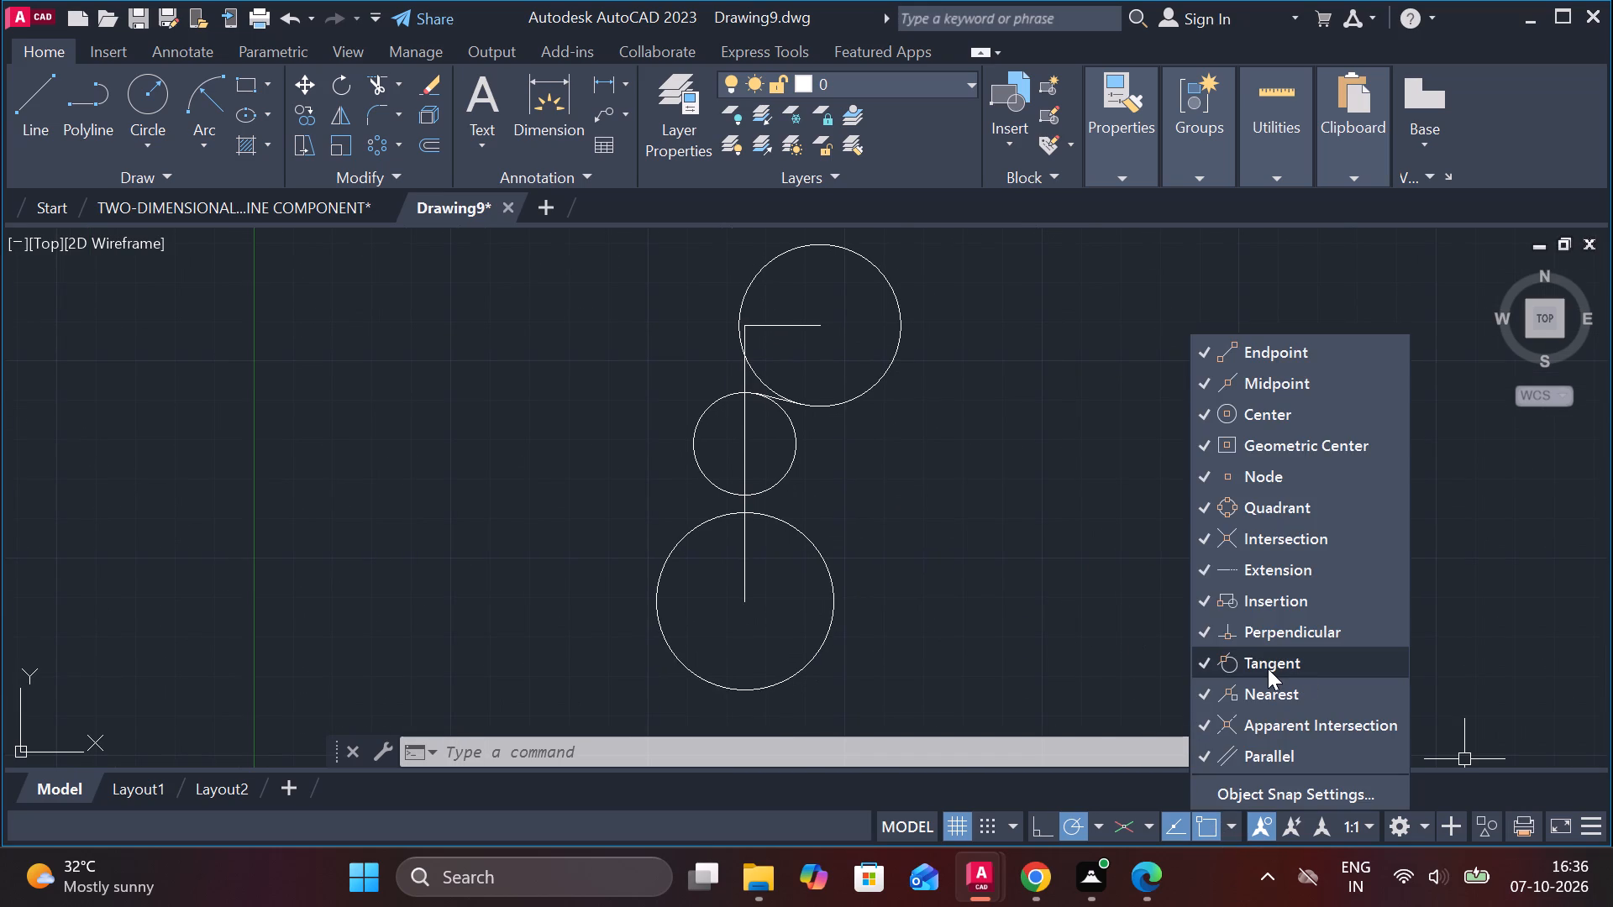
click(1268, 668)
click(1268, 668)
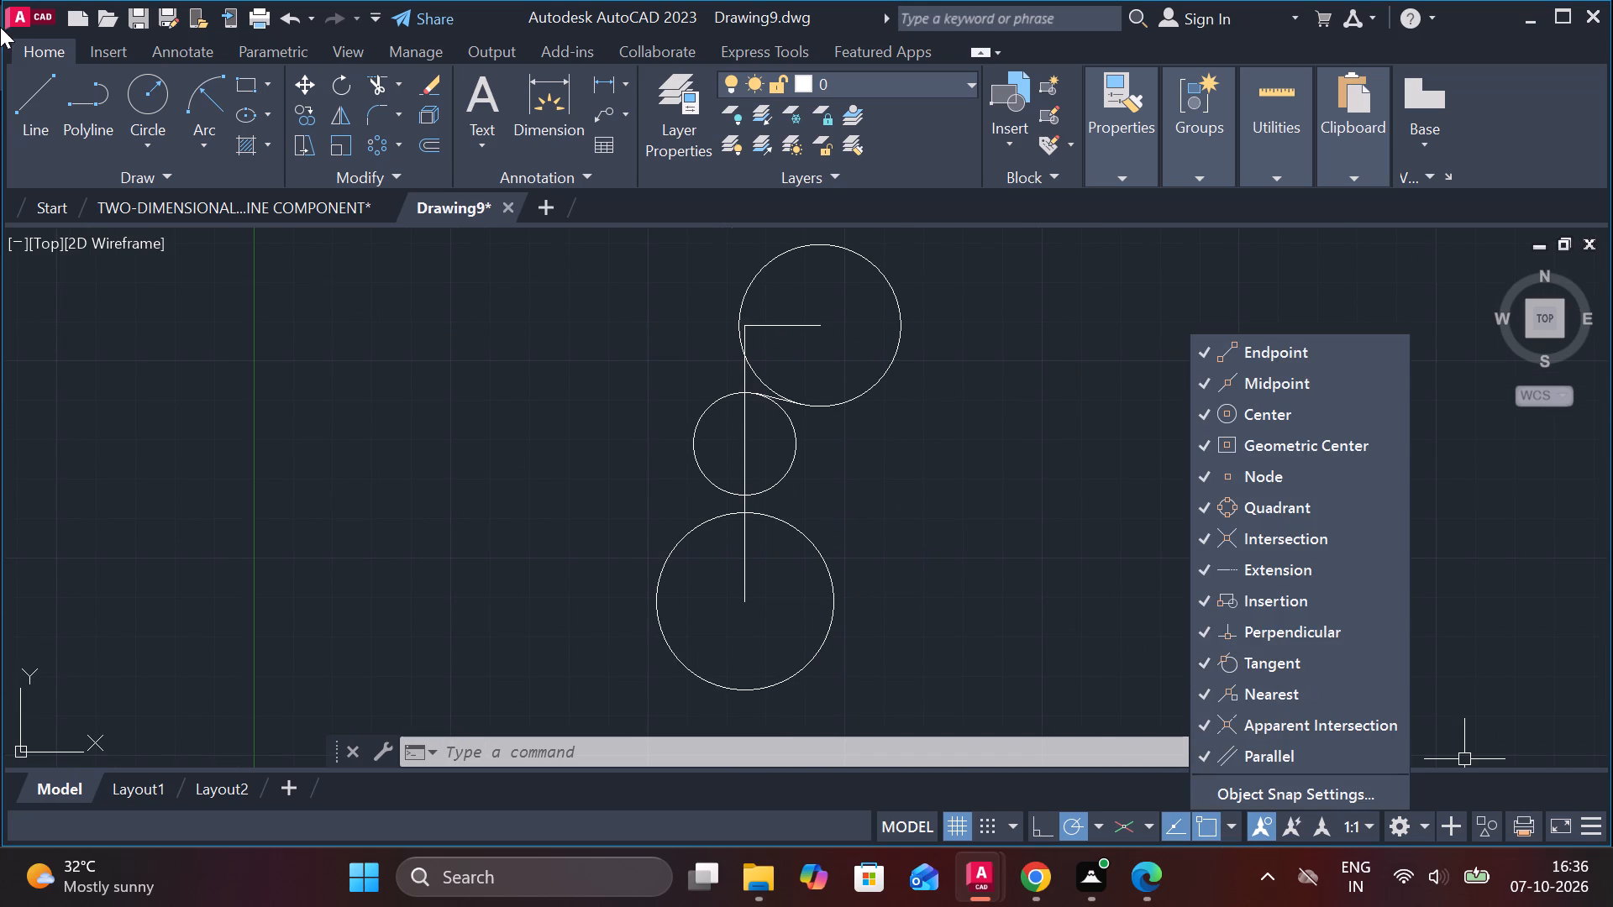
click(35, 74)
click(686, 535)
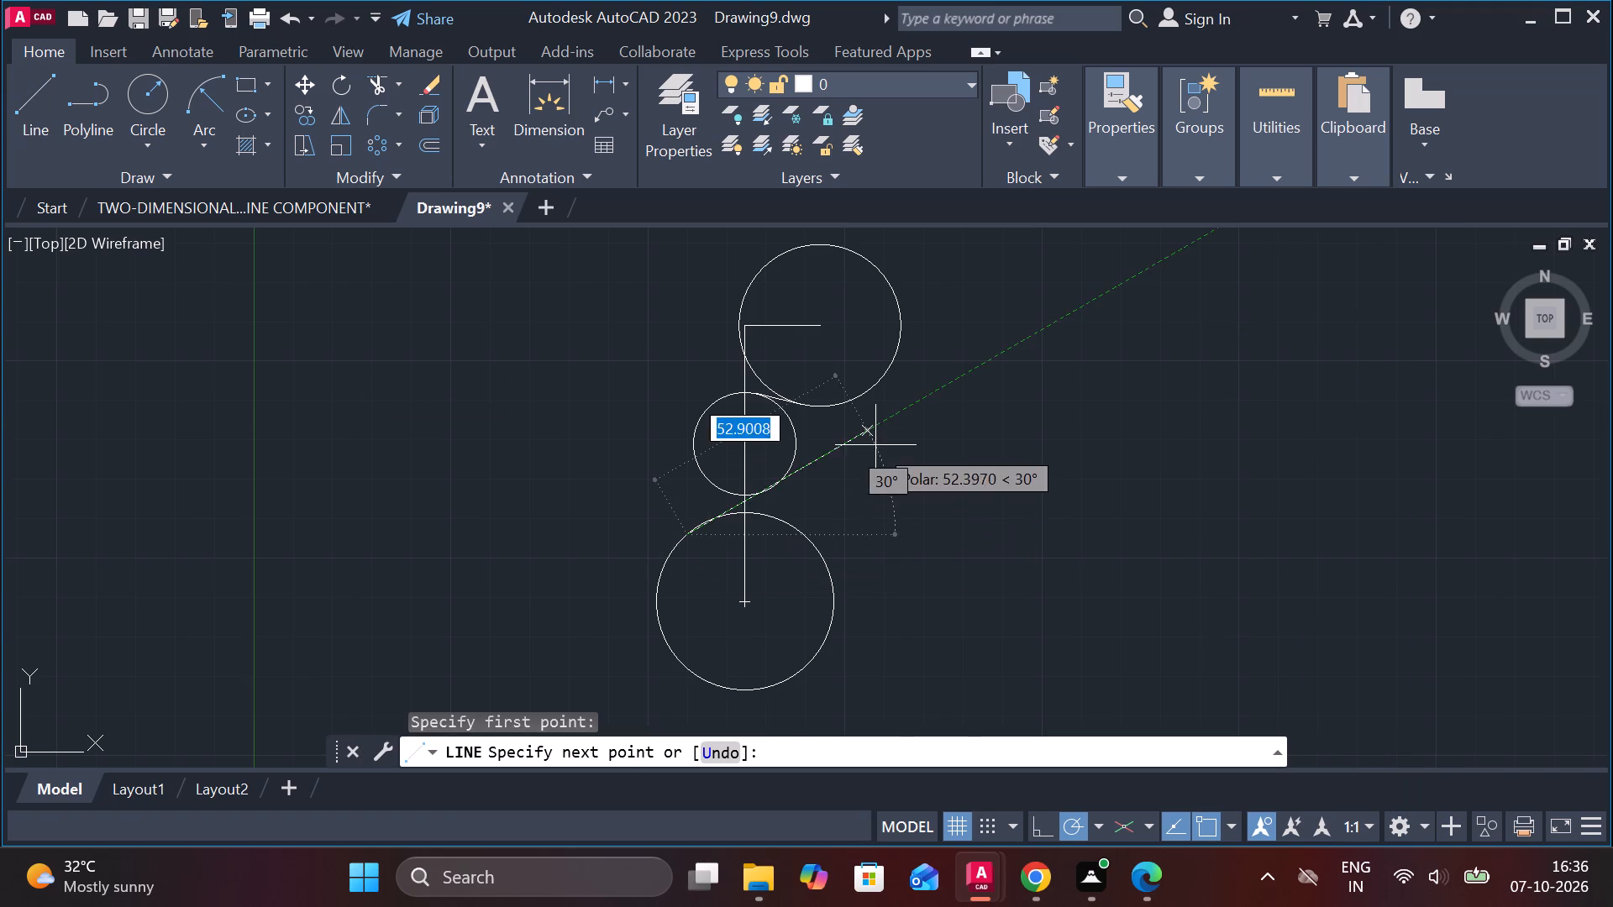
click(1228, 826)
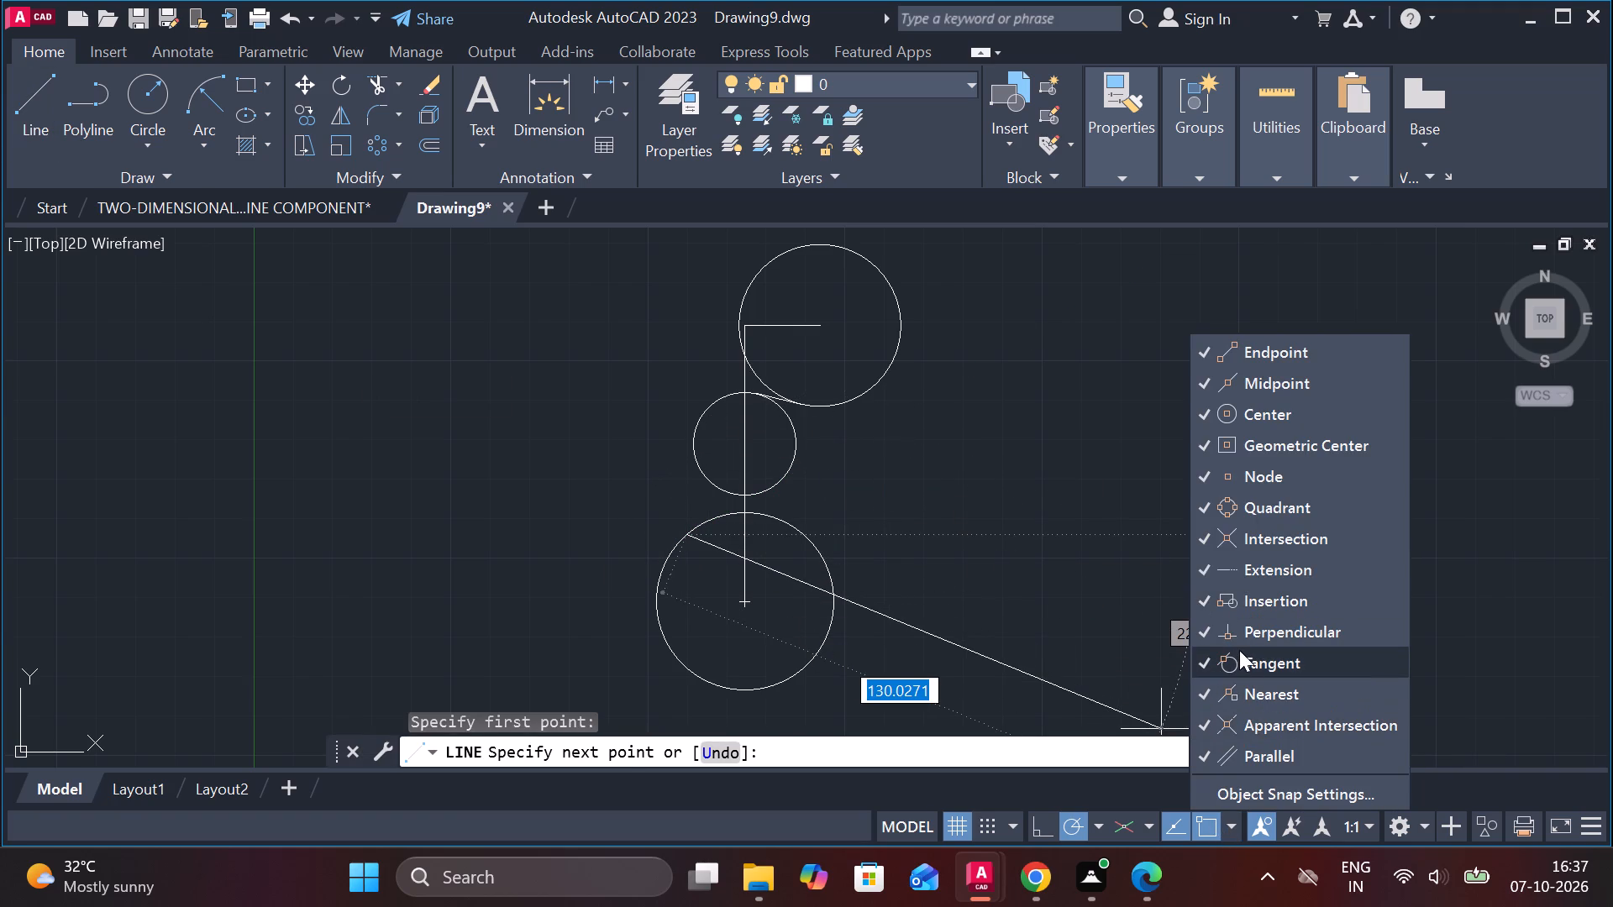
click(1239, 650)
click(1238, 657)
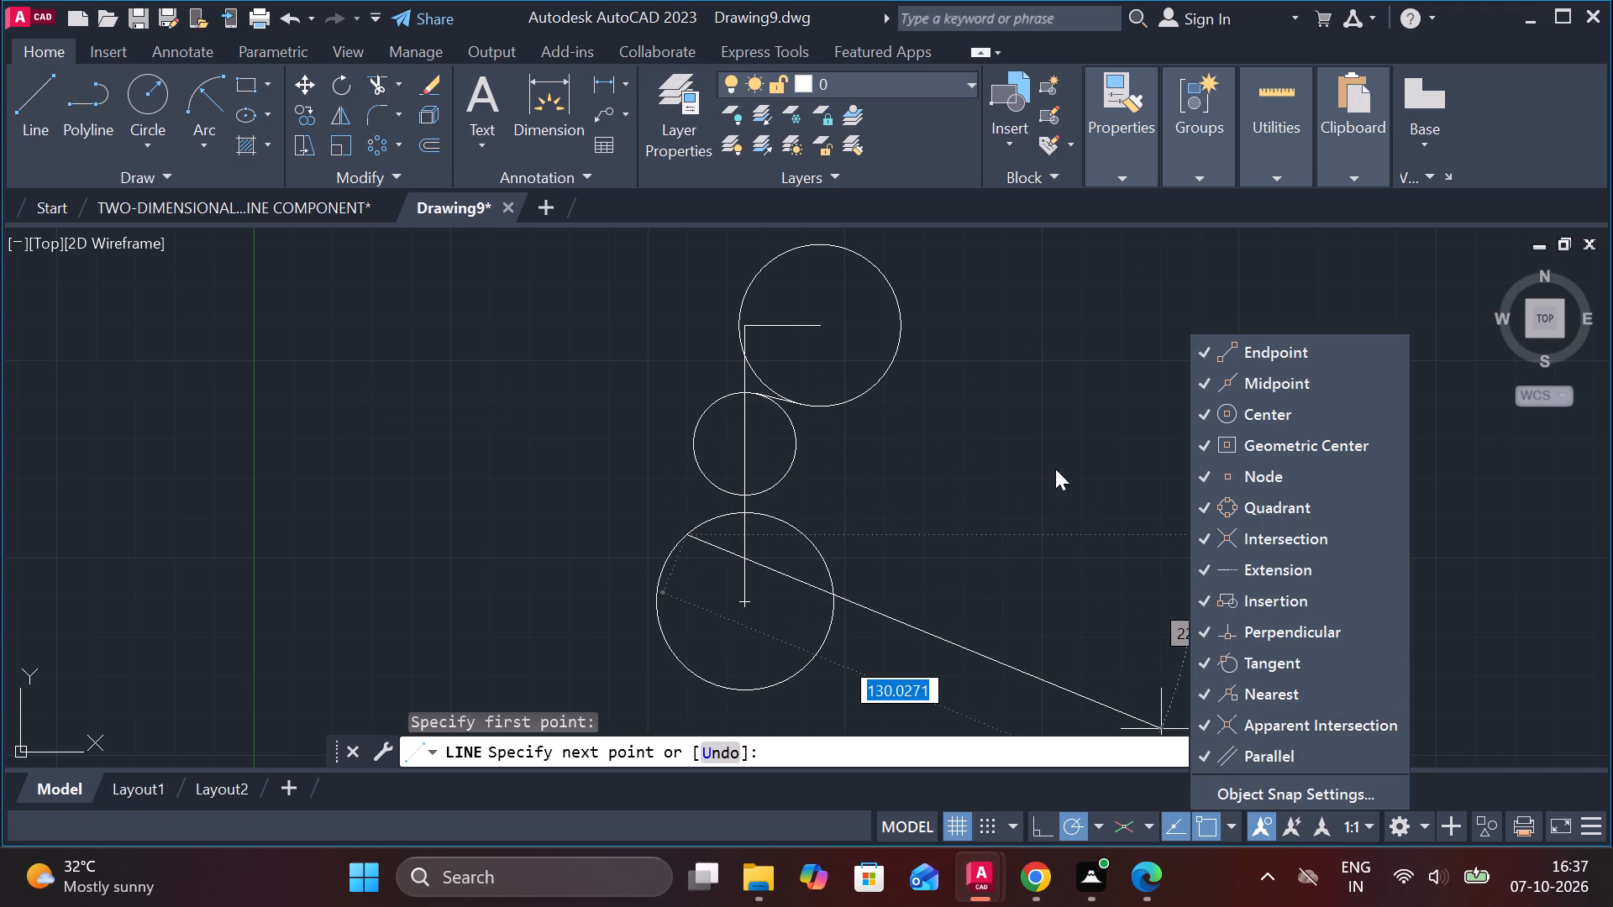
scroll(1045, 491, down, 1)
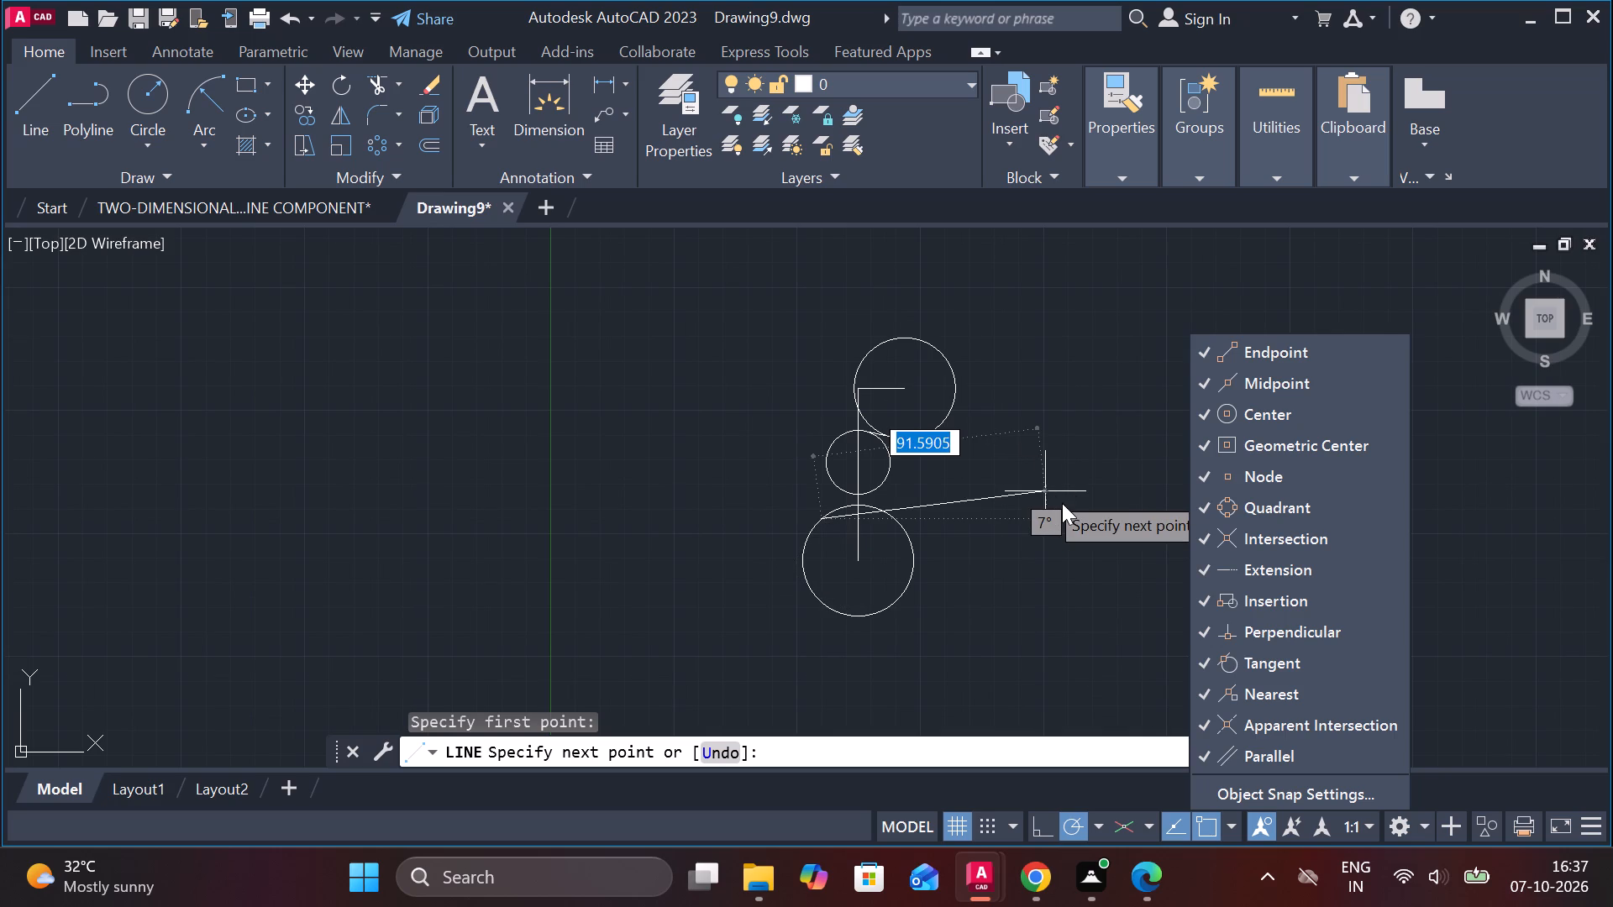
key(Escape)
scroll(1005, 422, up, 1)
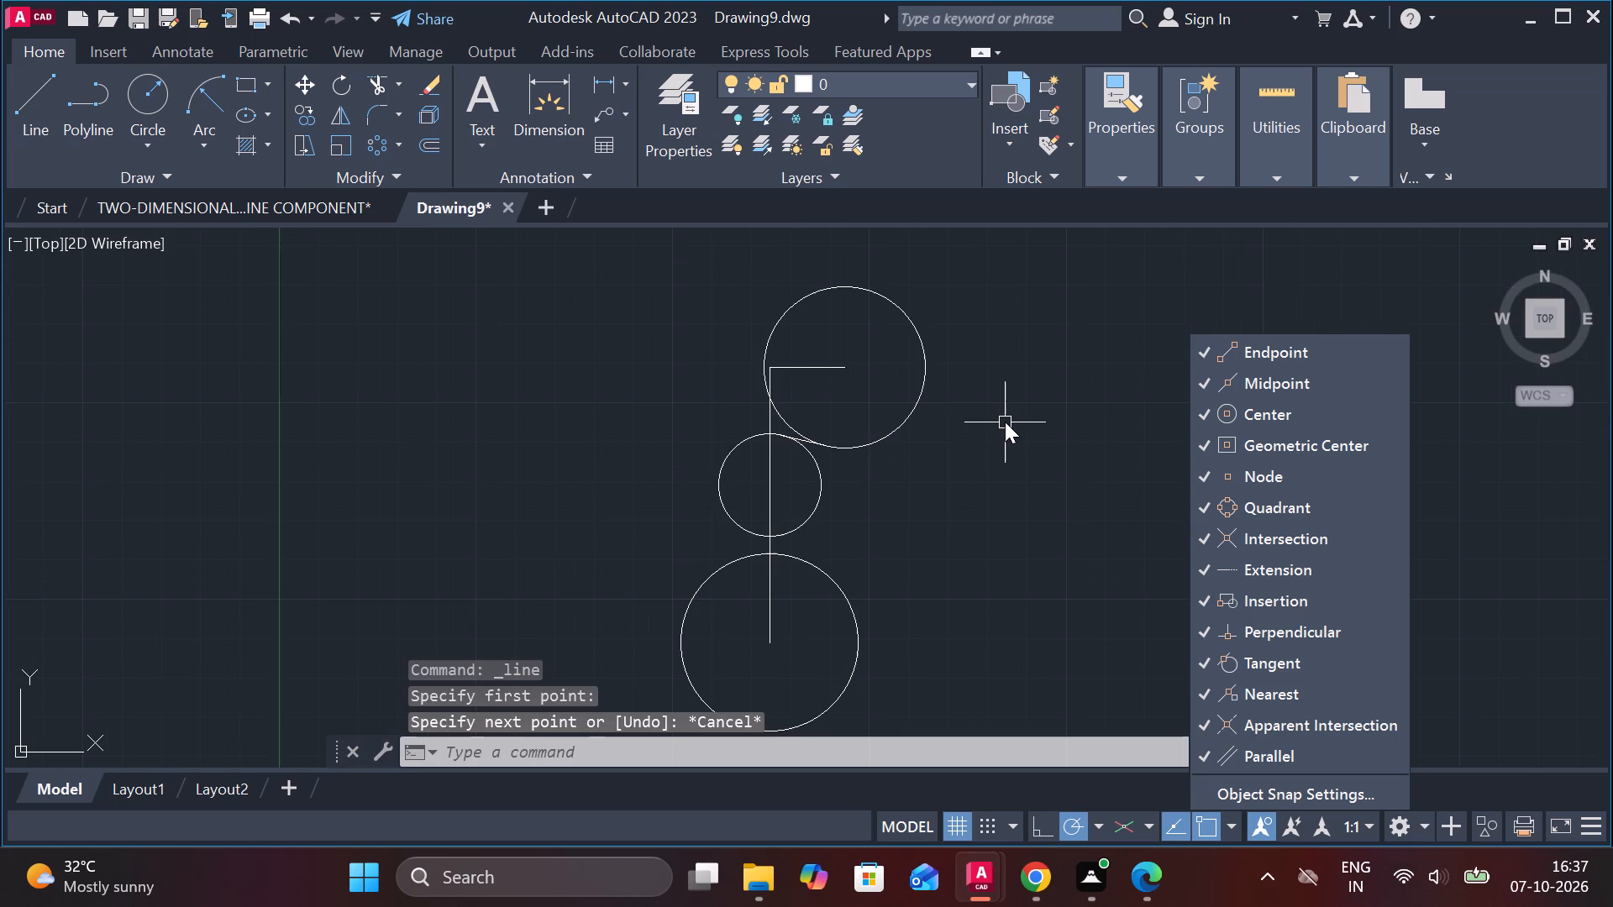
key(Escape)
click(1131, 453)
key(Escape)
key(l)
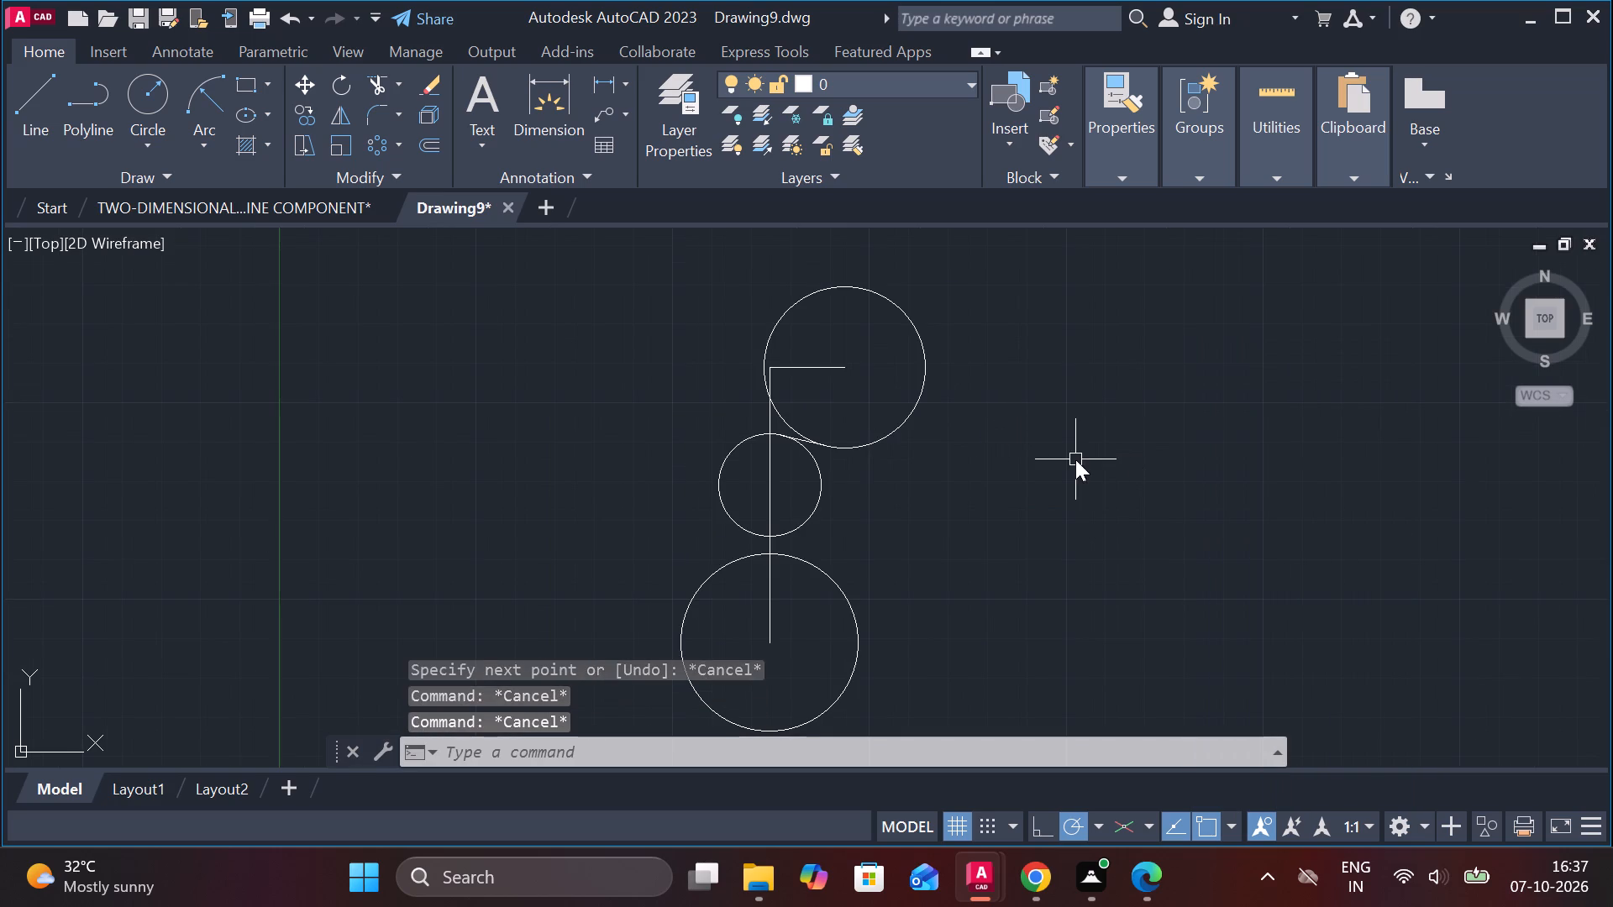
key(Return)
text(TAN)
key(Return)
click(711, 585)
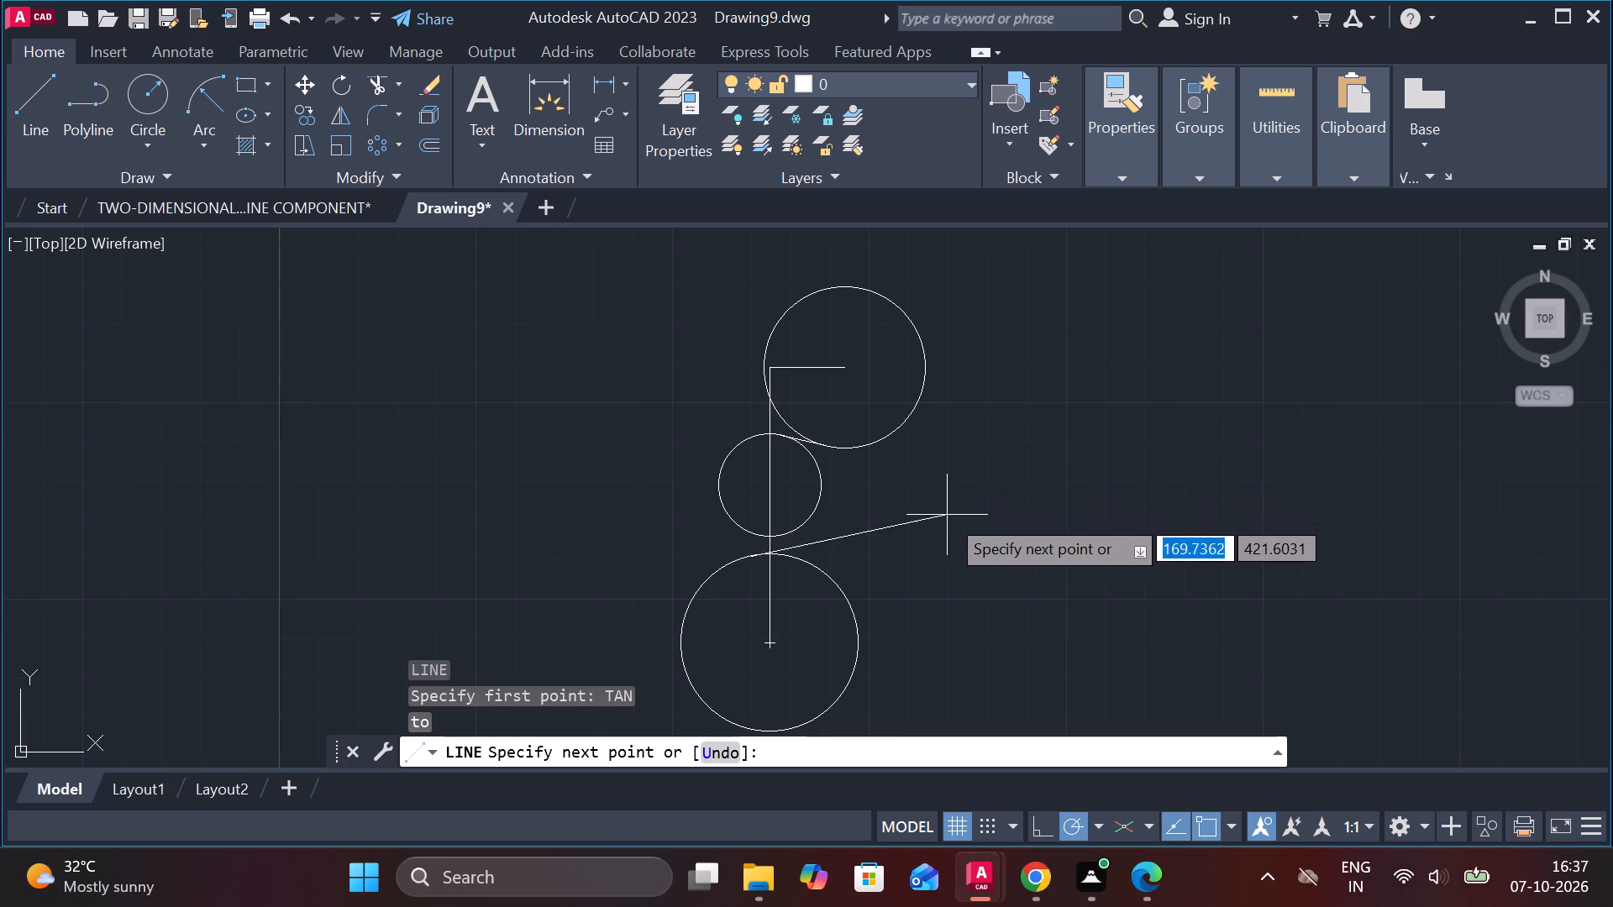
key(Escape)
Draw a crossing tangent line from the lower left of the radius 13 circle to the upper right of the radius 22.5 circle.
key(l)
key(Return)
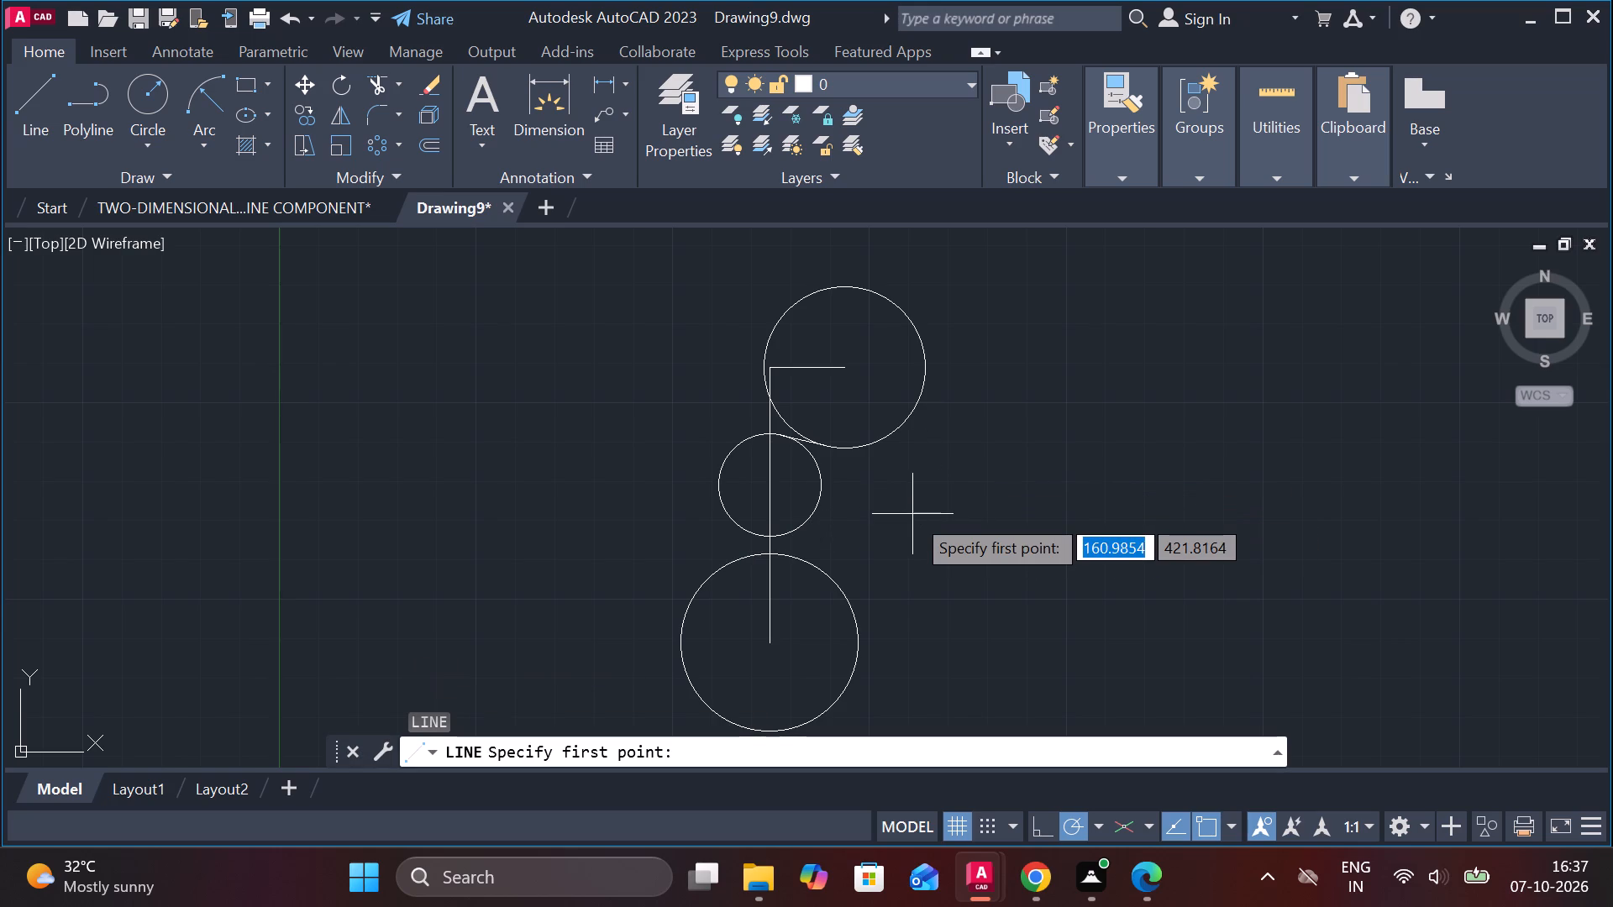
text(TAN)
key(Return)
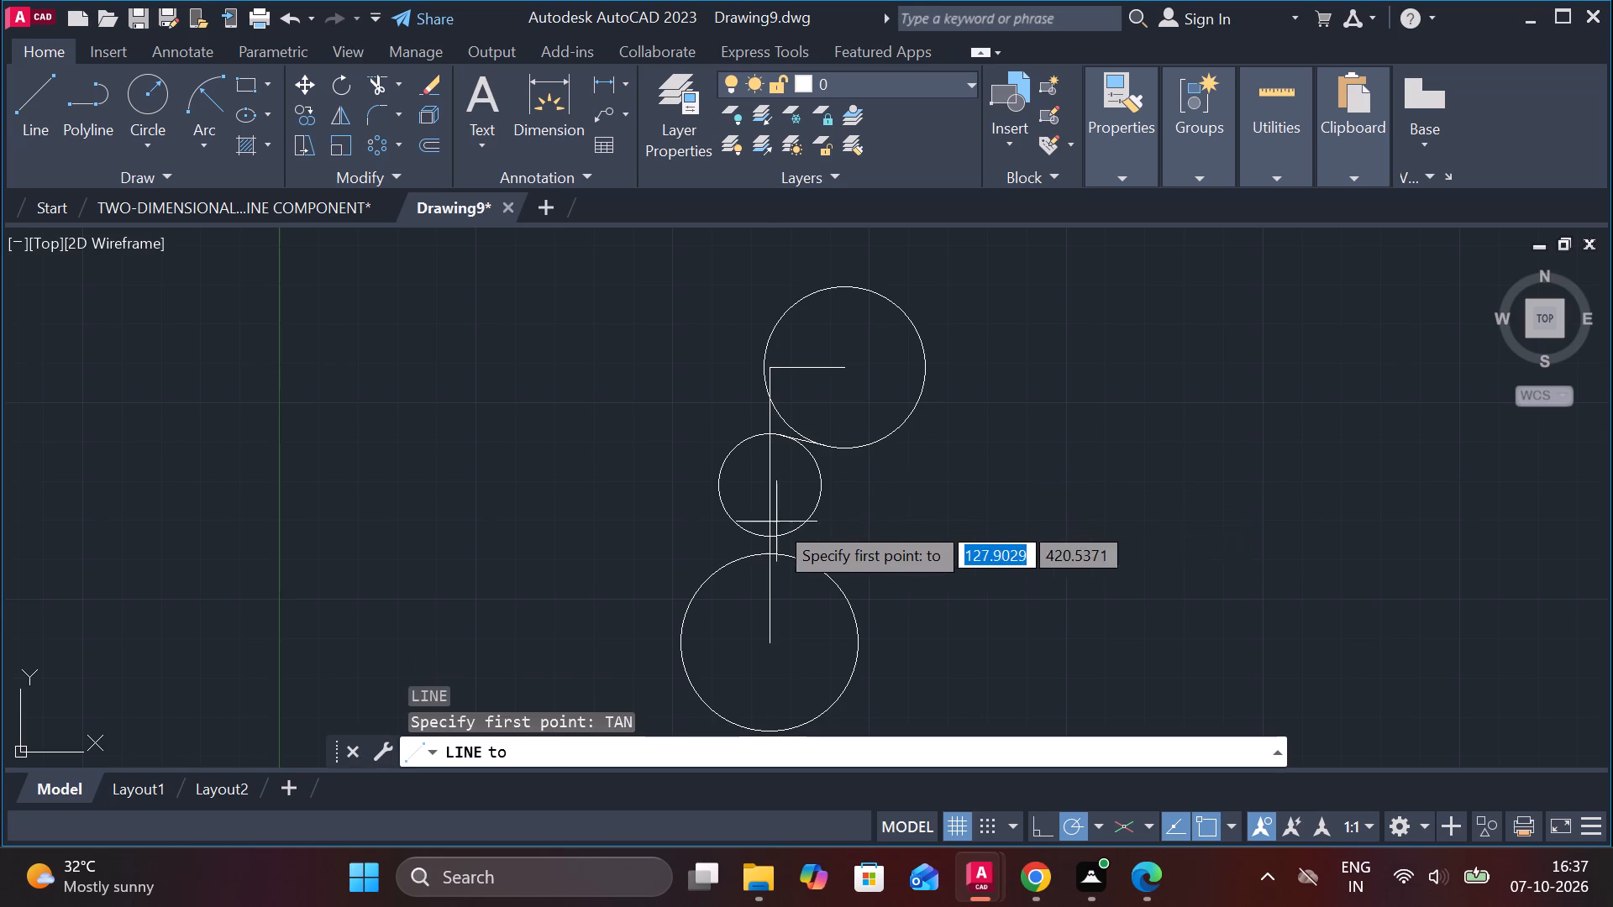
scroll(774, 522, up, 1)
click(723, 543)
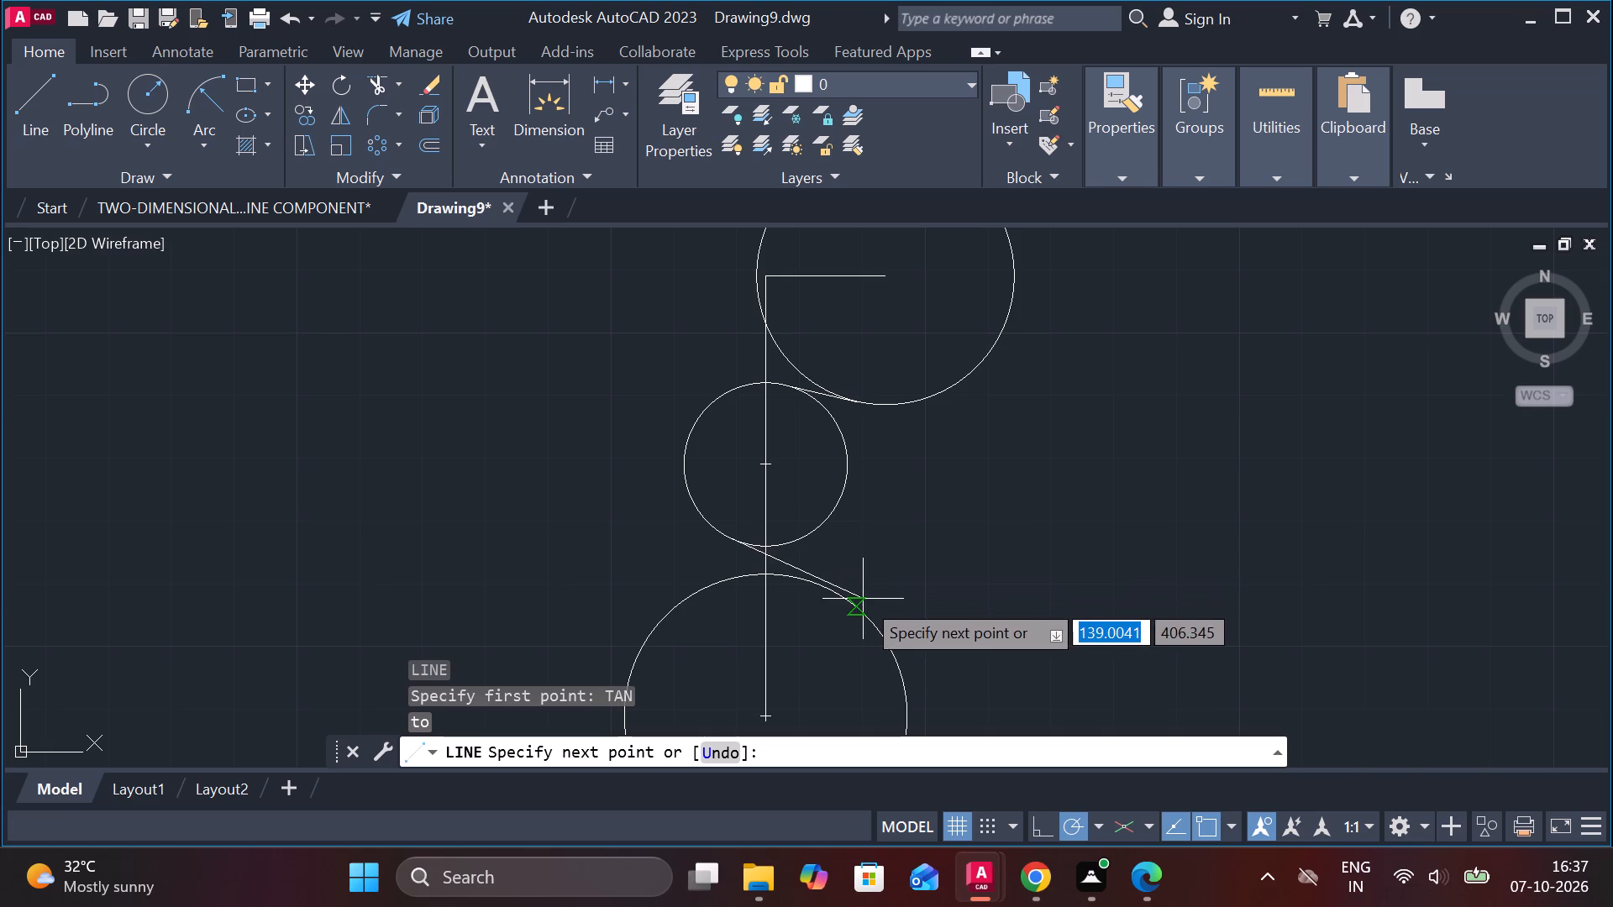
text(TAN)
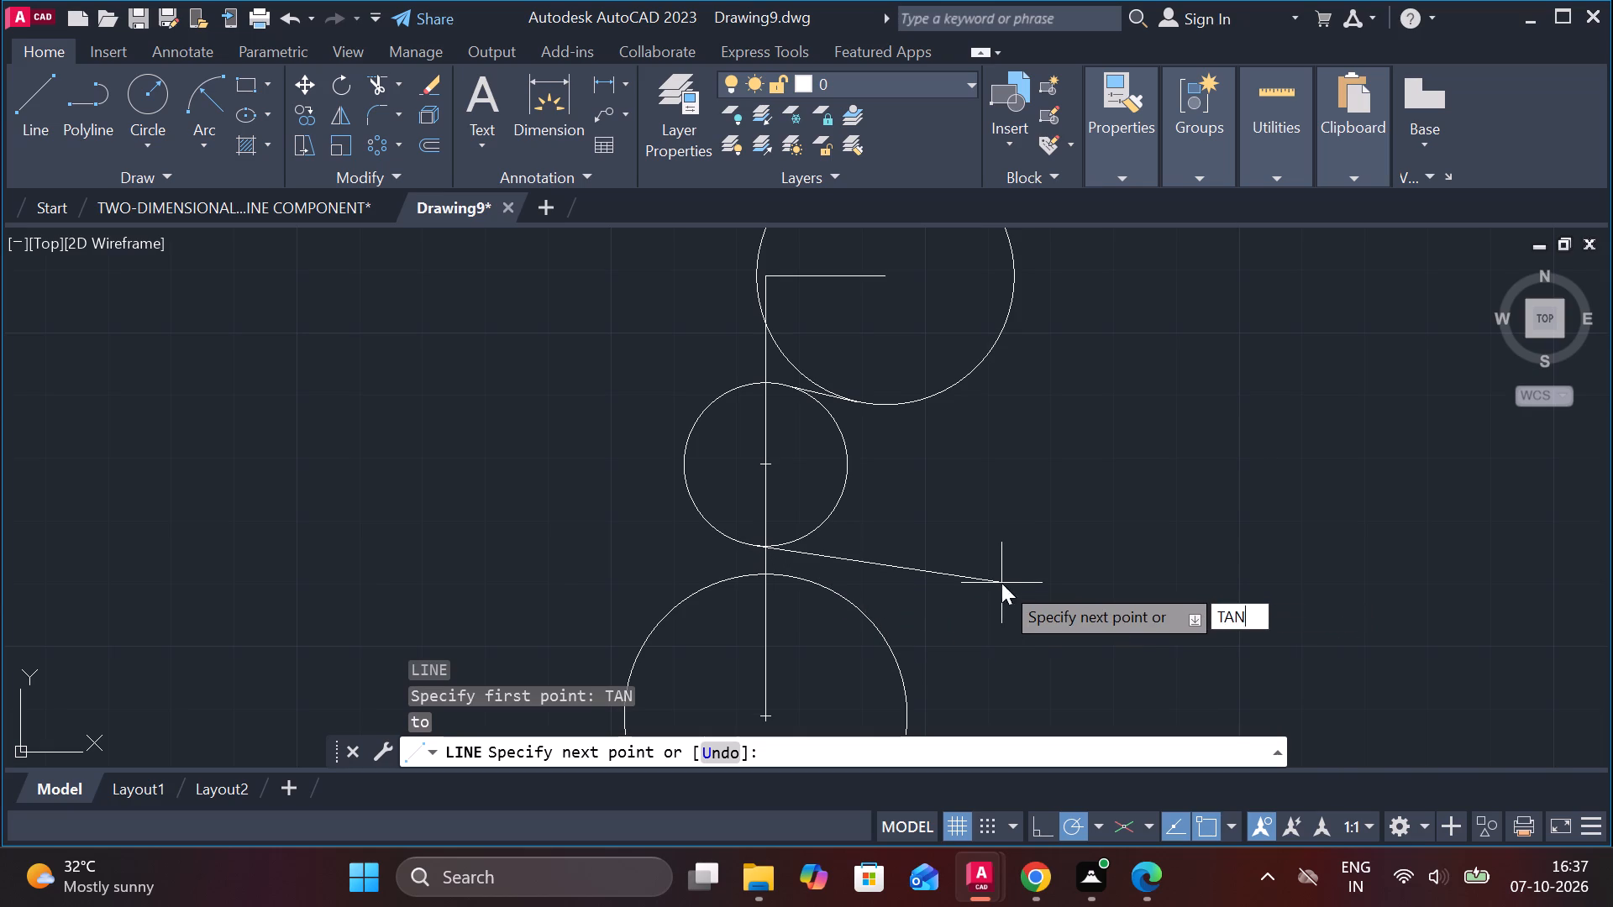
key(Return)
click(828, 585)
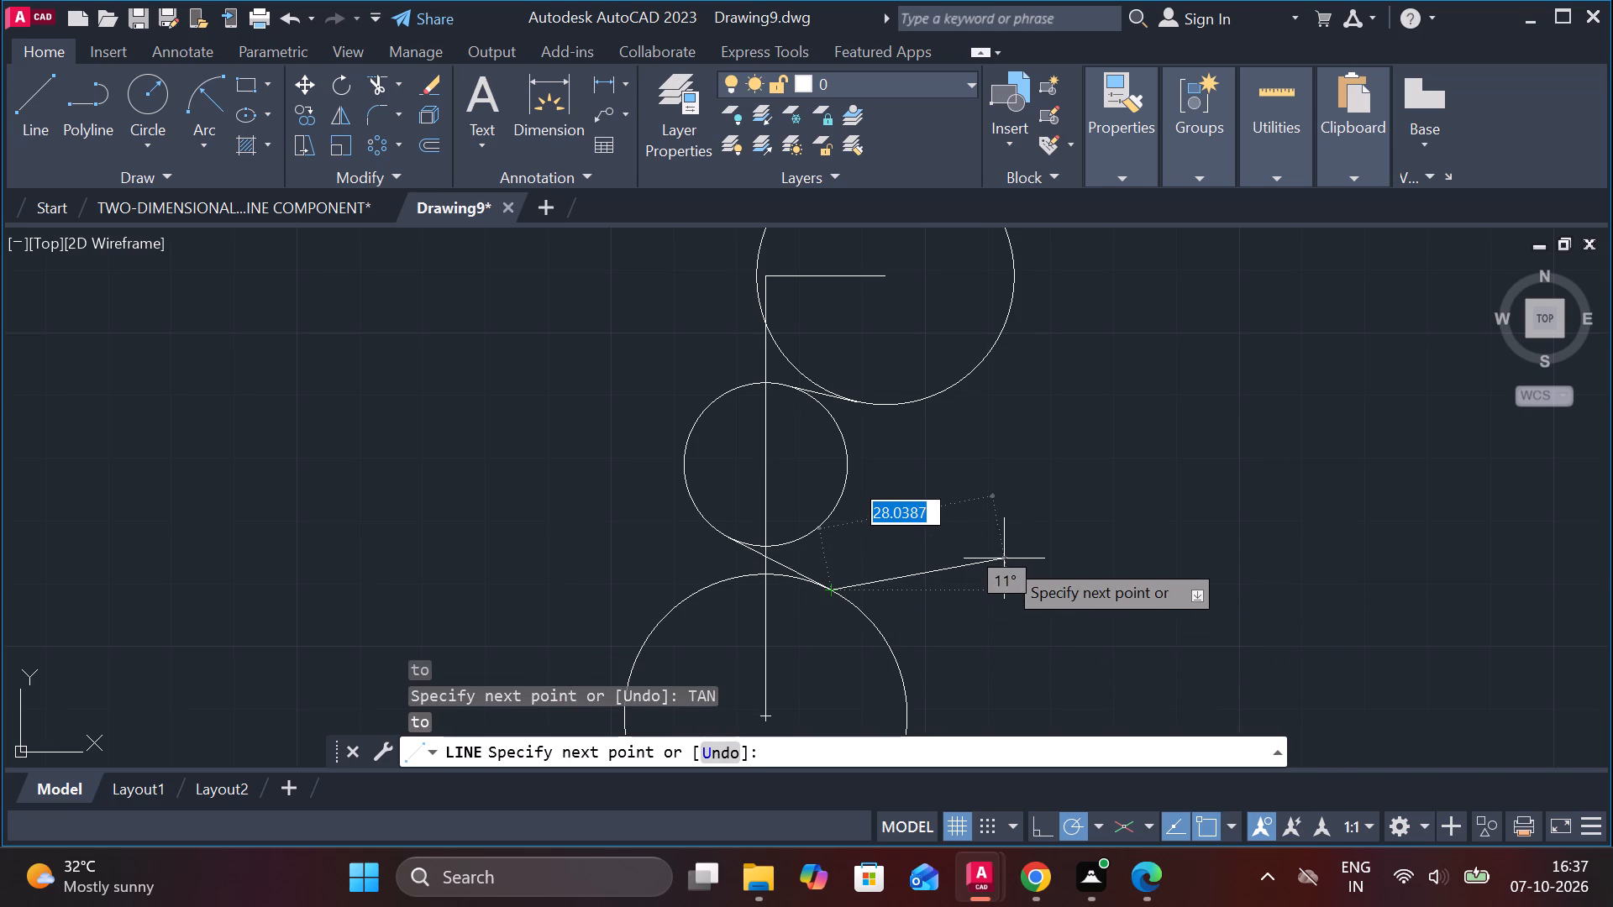
key(Escape)
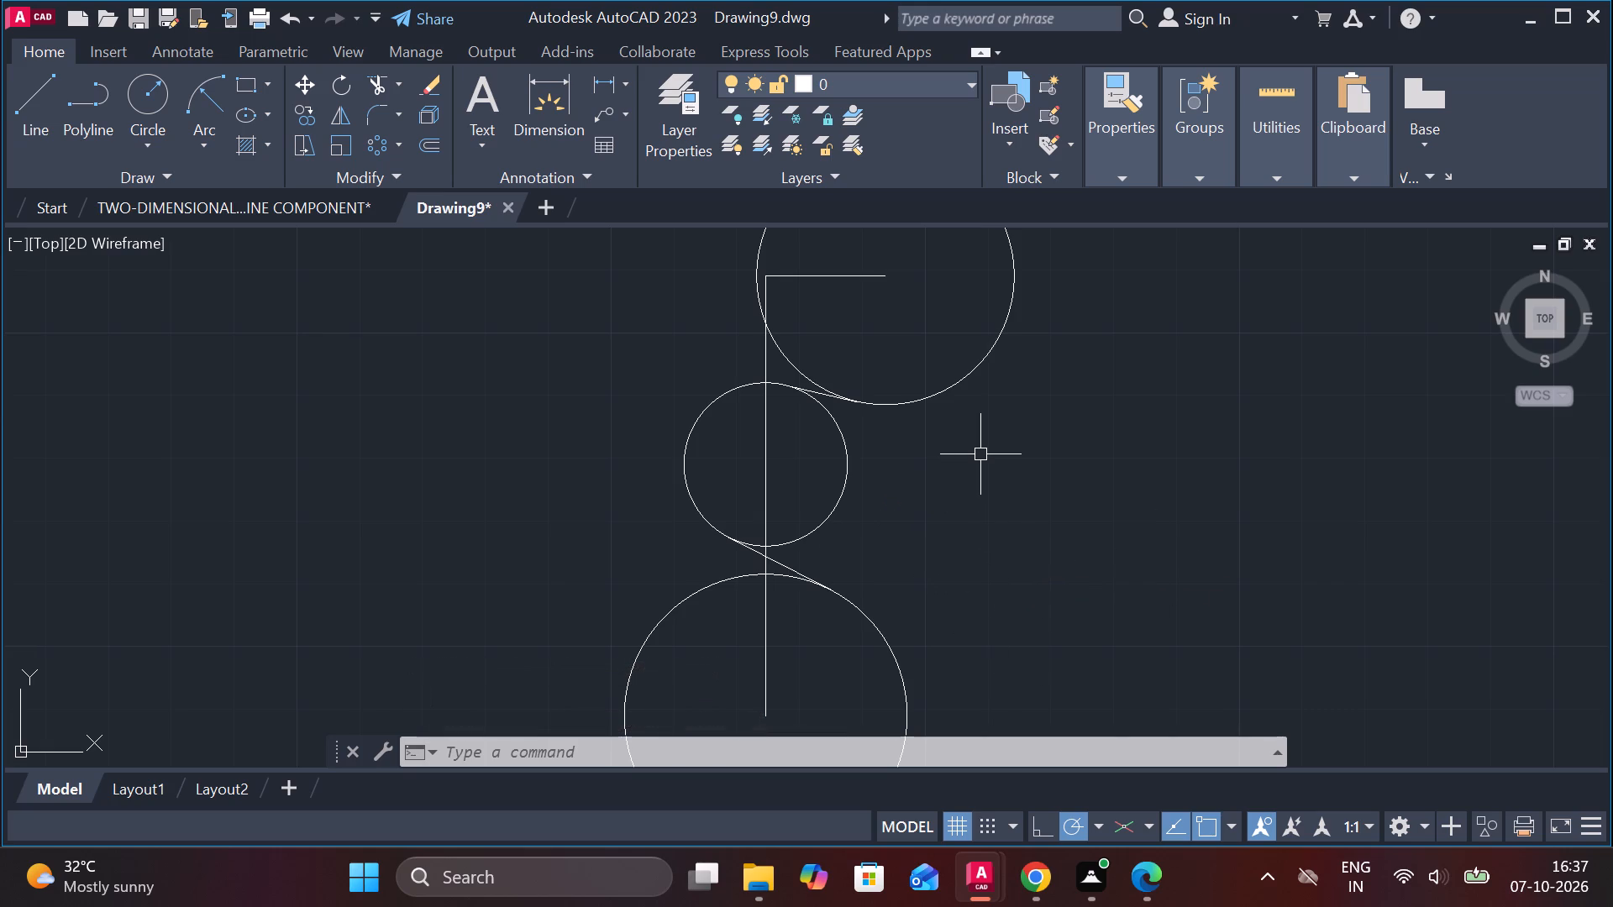
Trim away the radius 13 circle's right half and its short leftover arc between the lower tangent line and the vertical line.
click(378, 81)
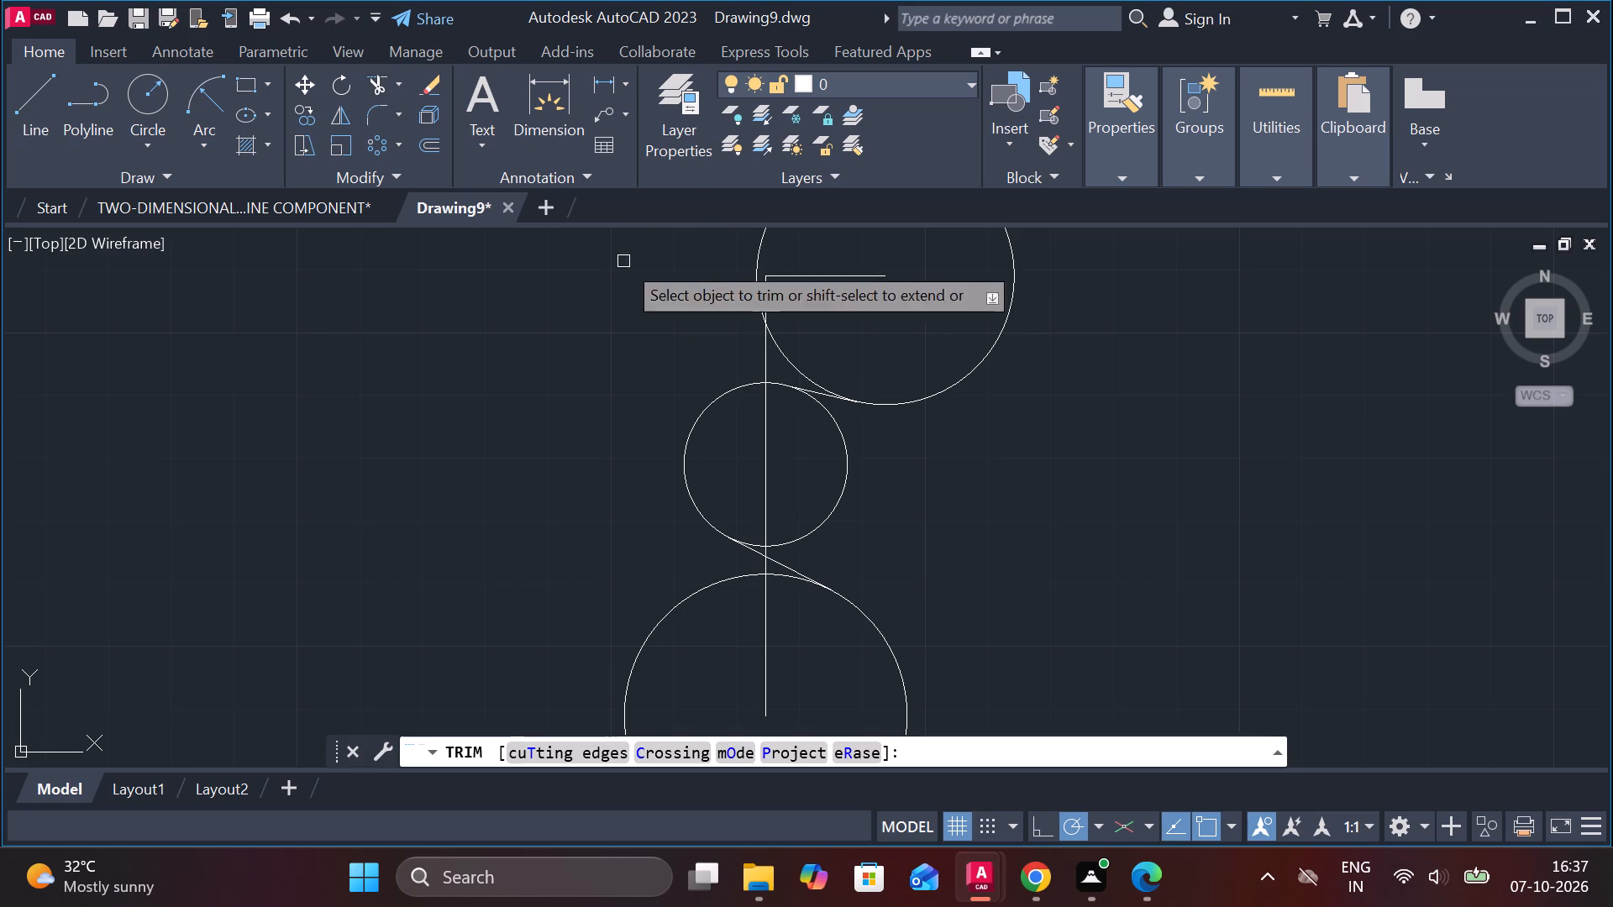
click(828, 529)
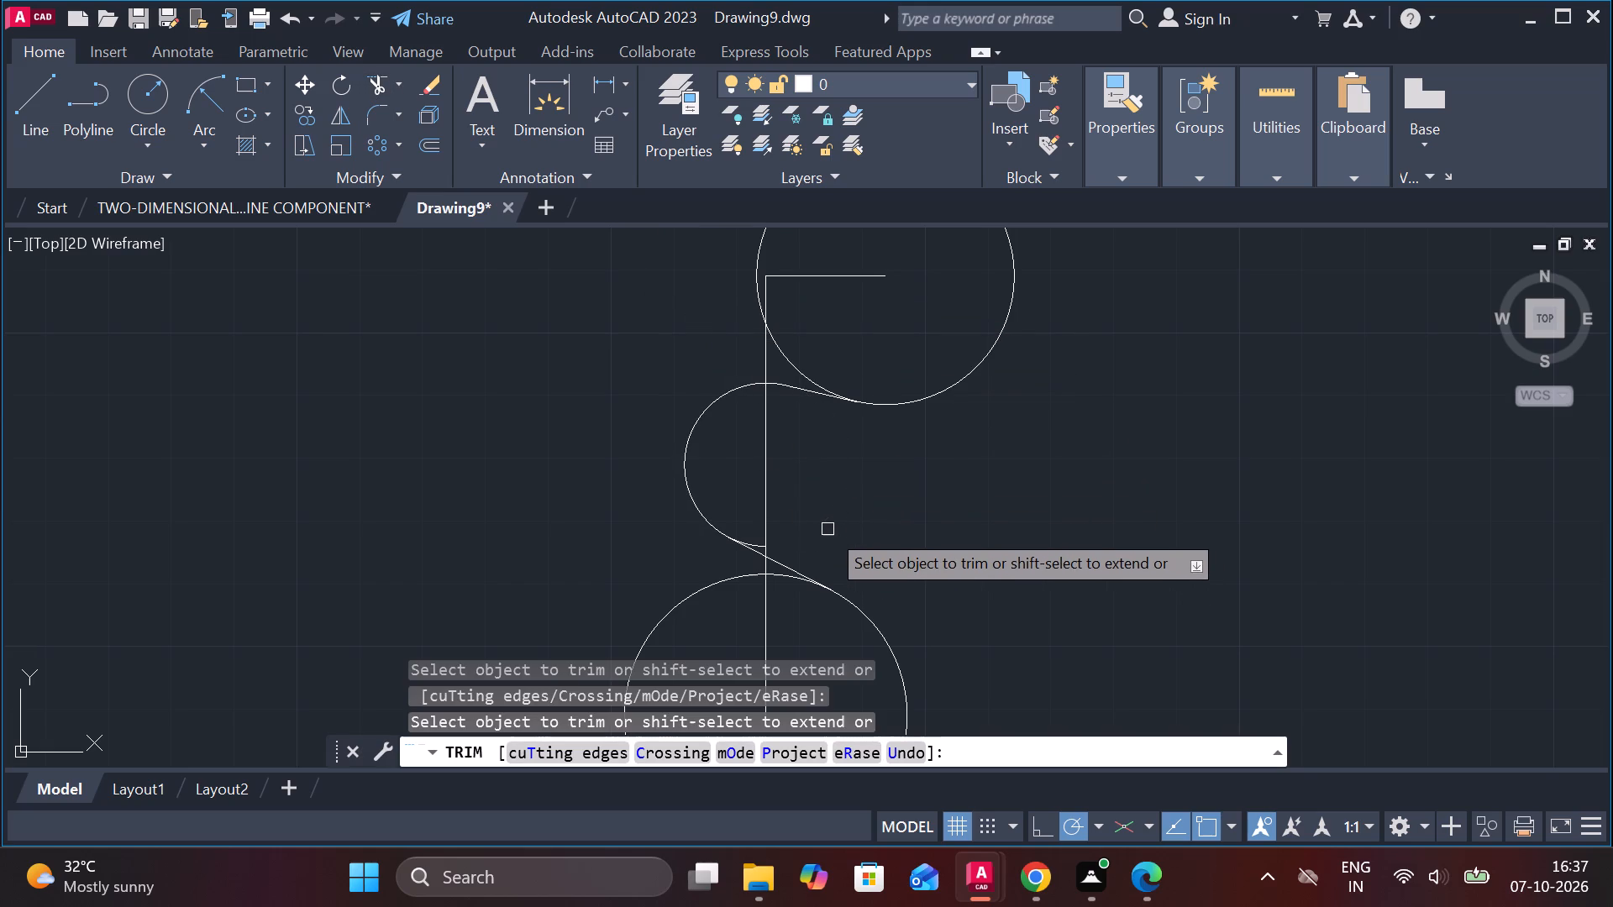
scroll(780, 514, up, 2)
click(716, 590)
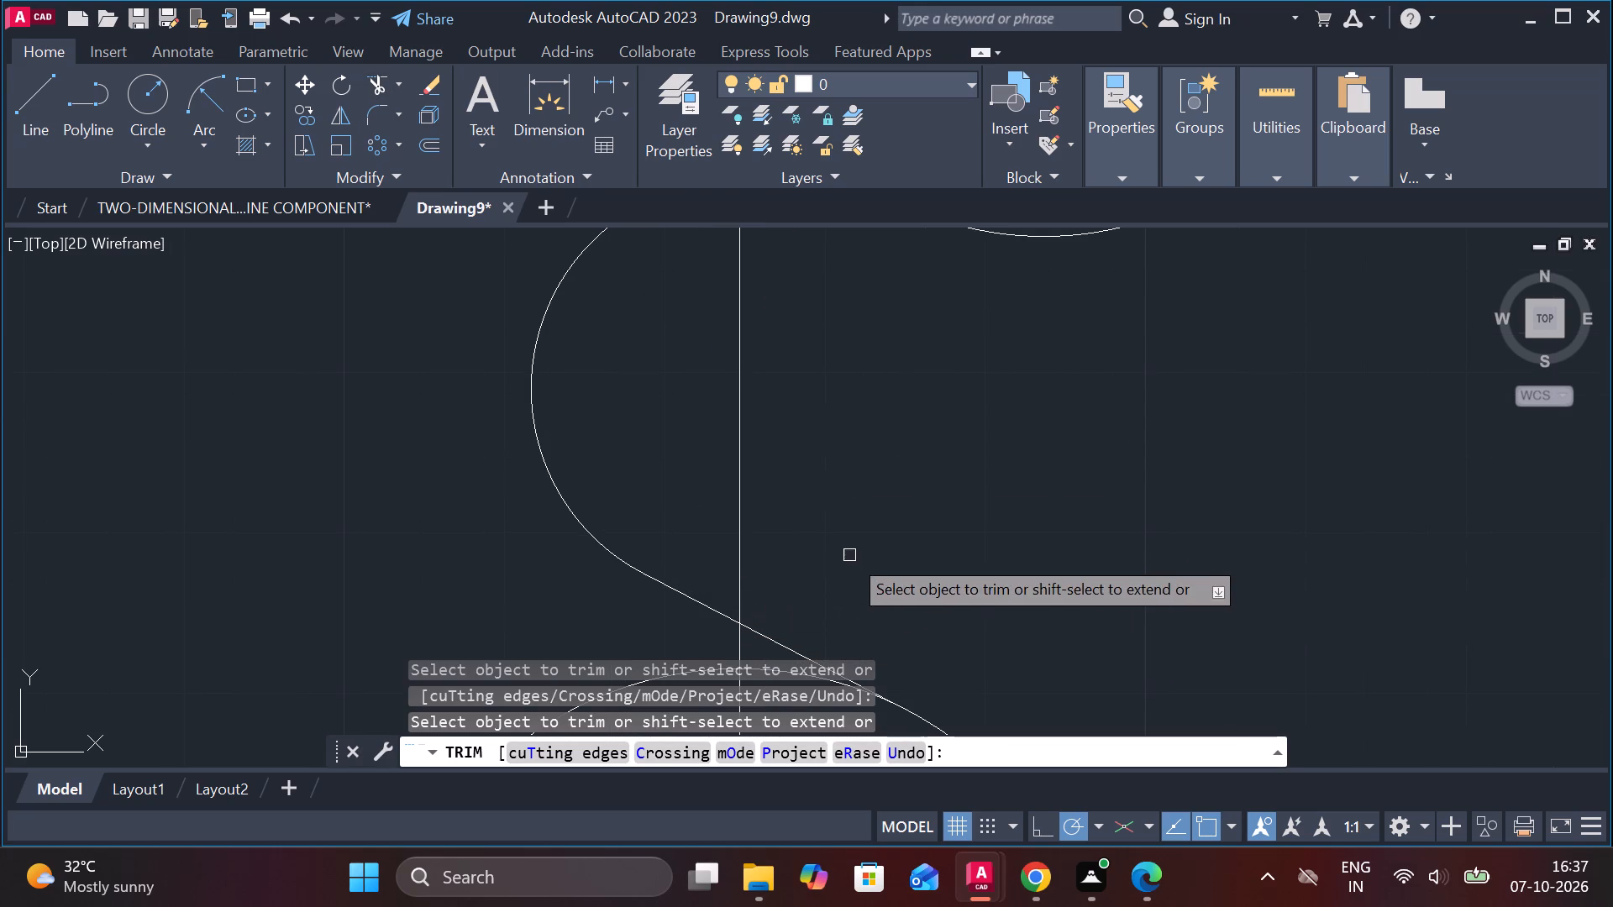
scroll(911, 548, down, 3)
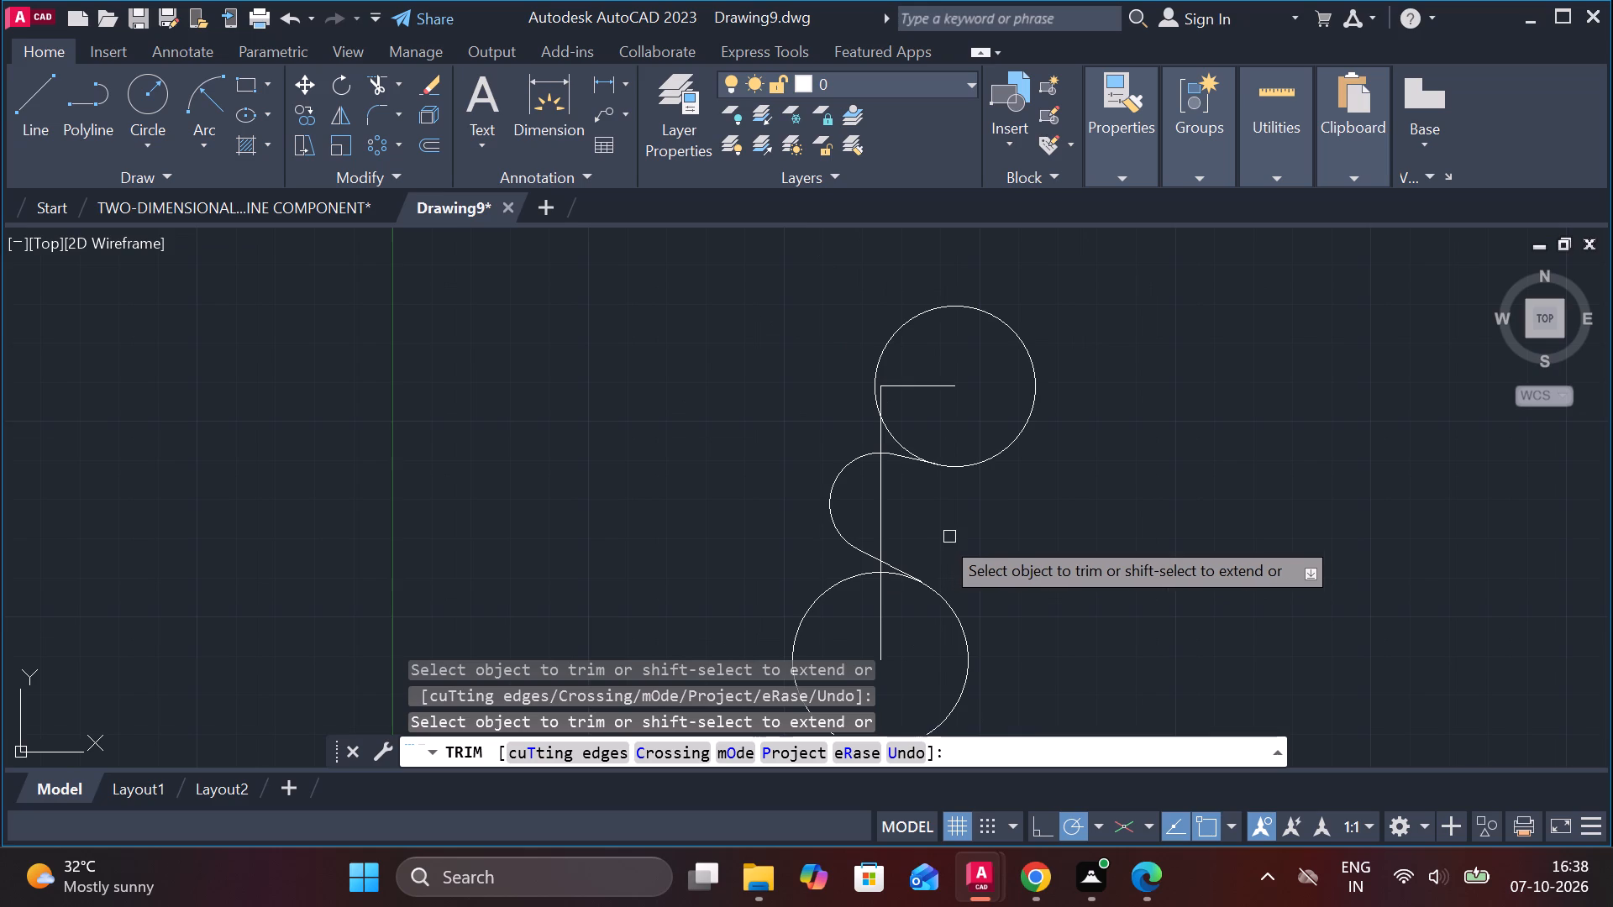
Draw a circle of radius 13 centred on the trimmed arc's centre point.
click(139, 95)
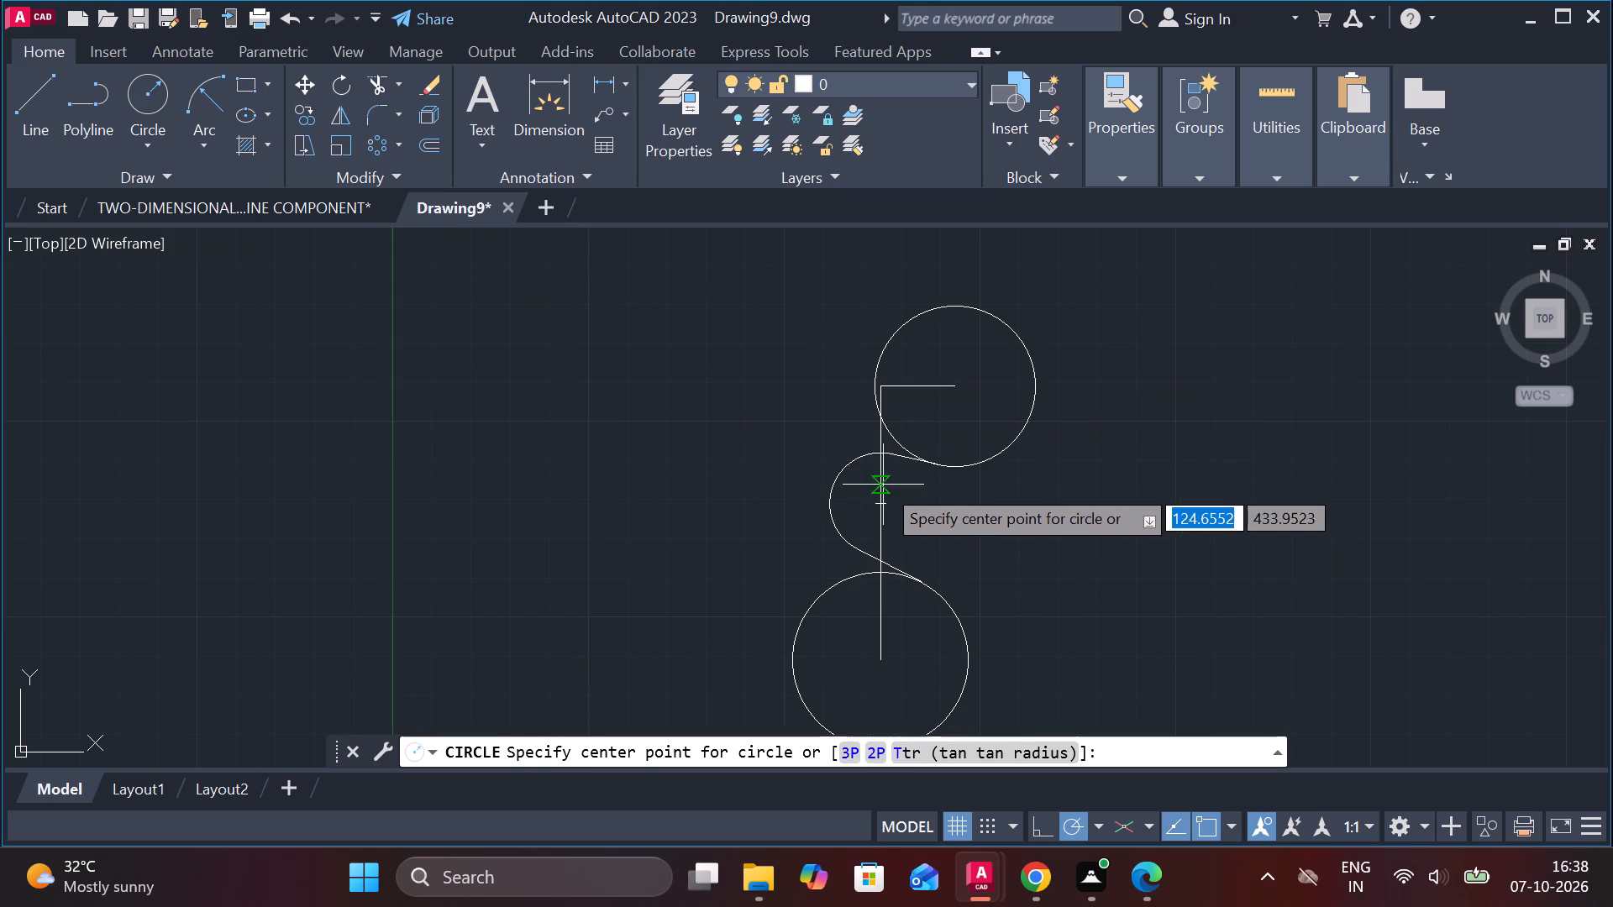
click(885, 498)
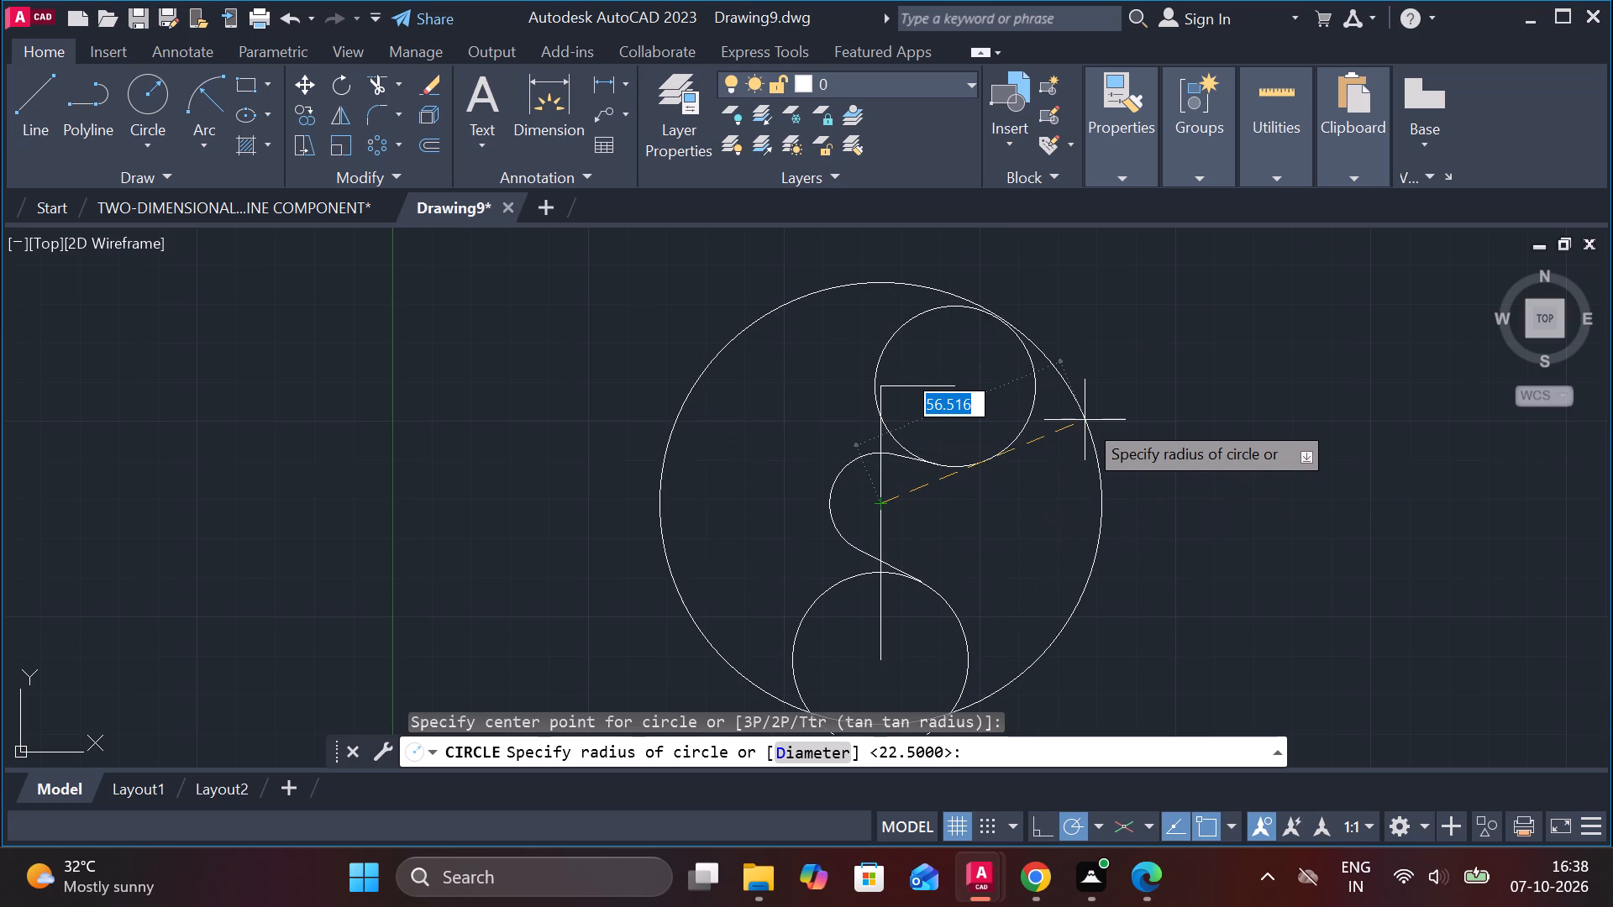
text(13)
key(Return)
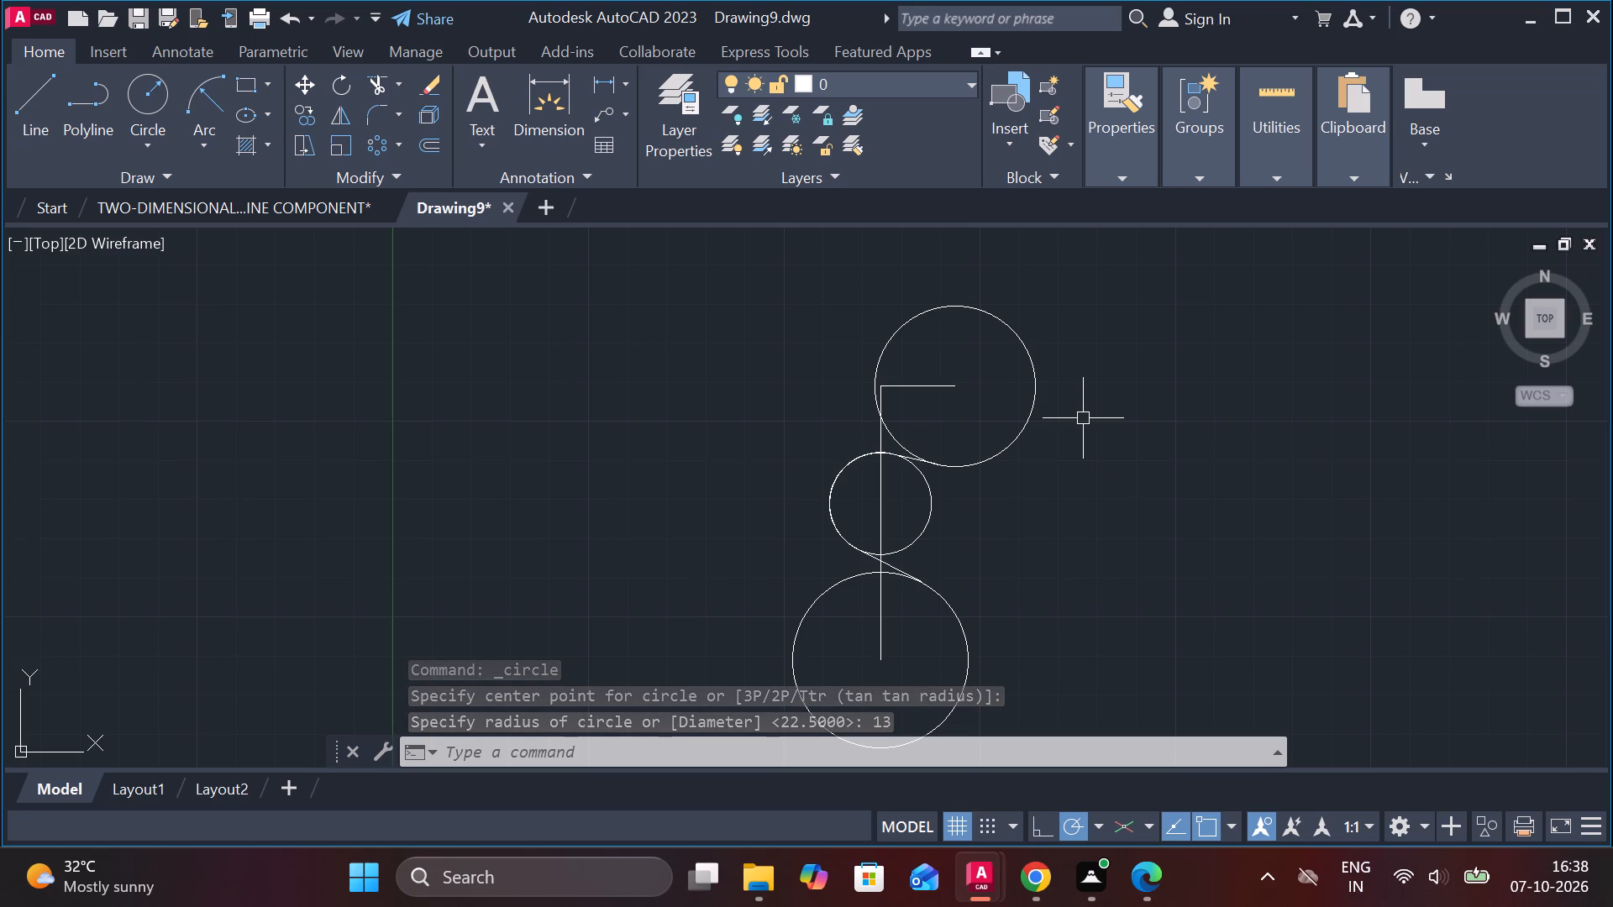
Erase the full radius 13 circle that overlaps the trimmed arc between the two large circles.
scroll(990, 485, up, 1)
click(887, 532)
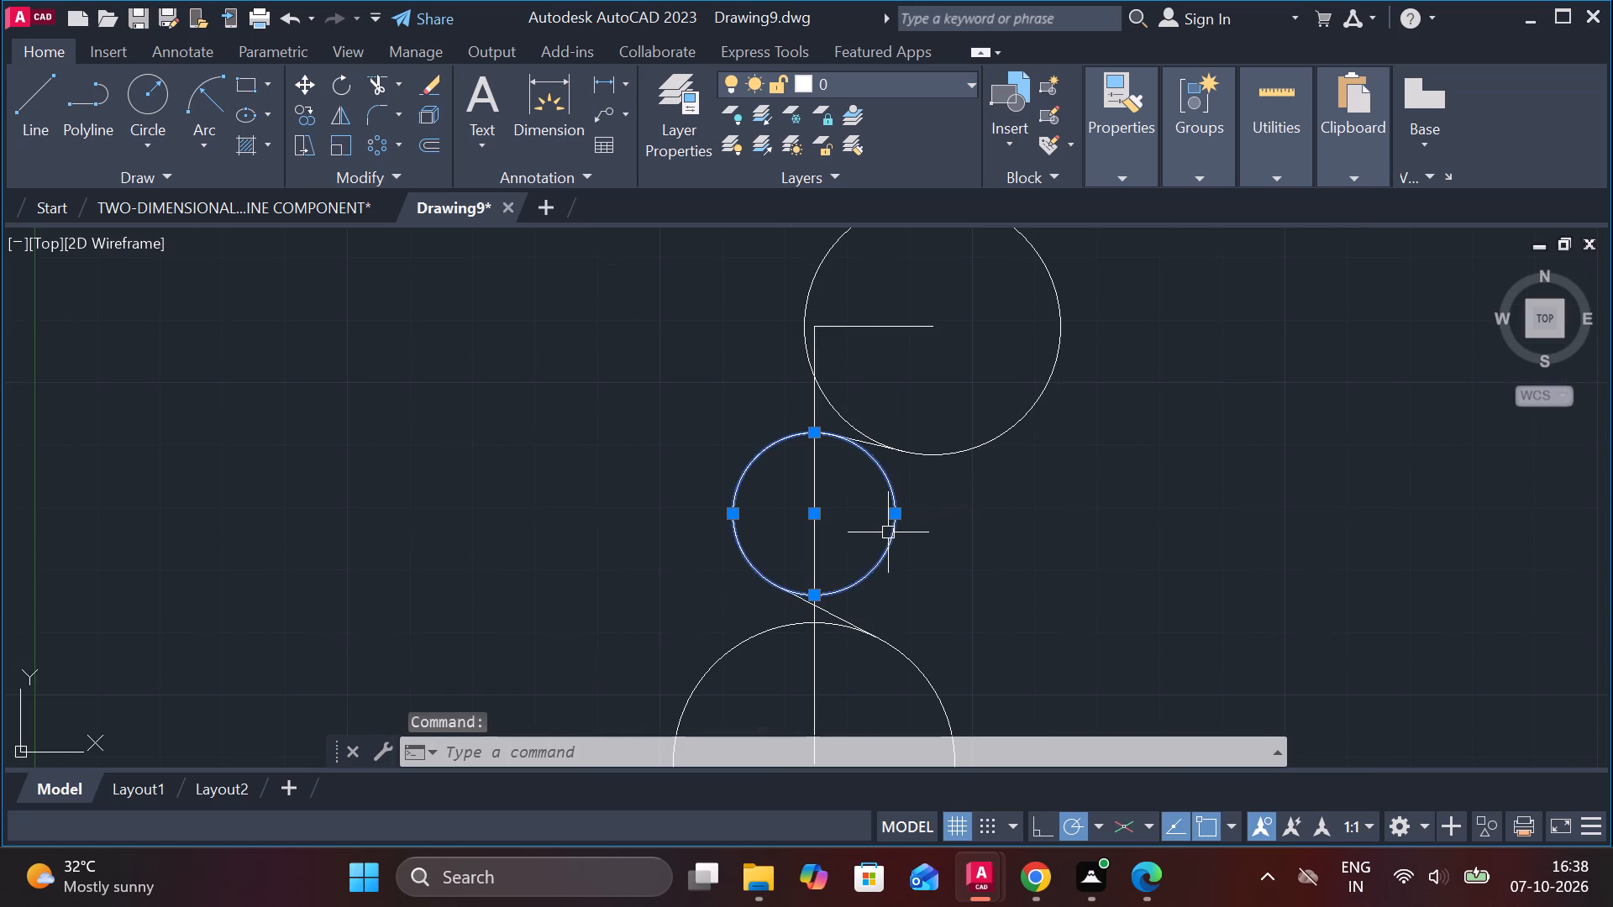
key(e)
key(Return)
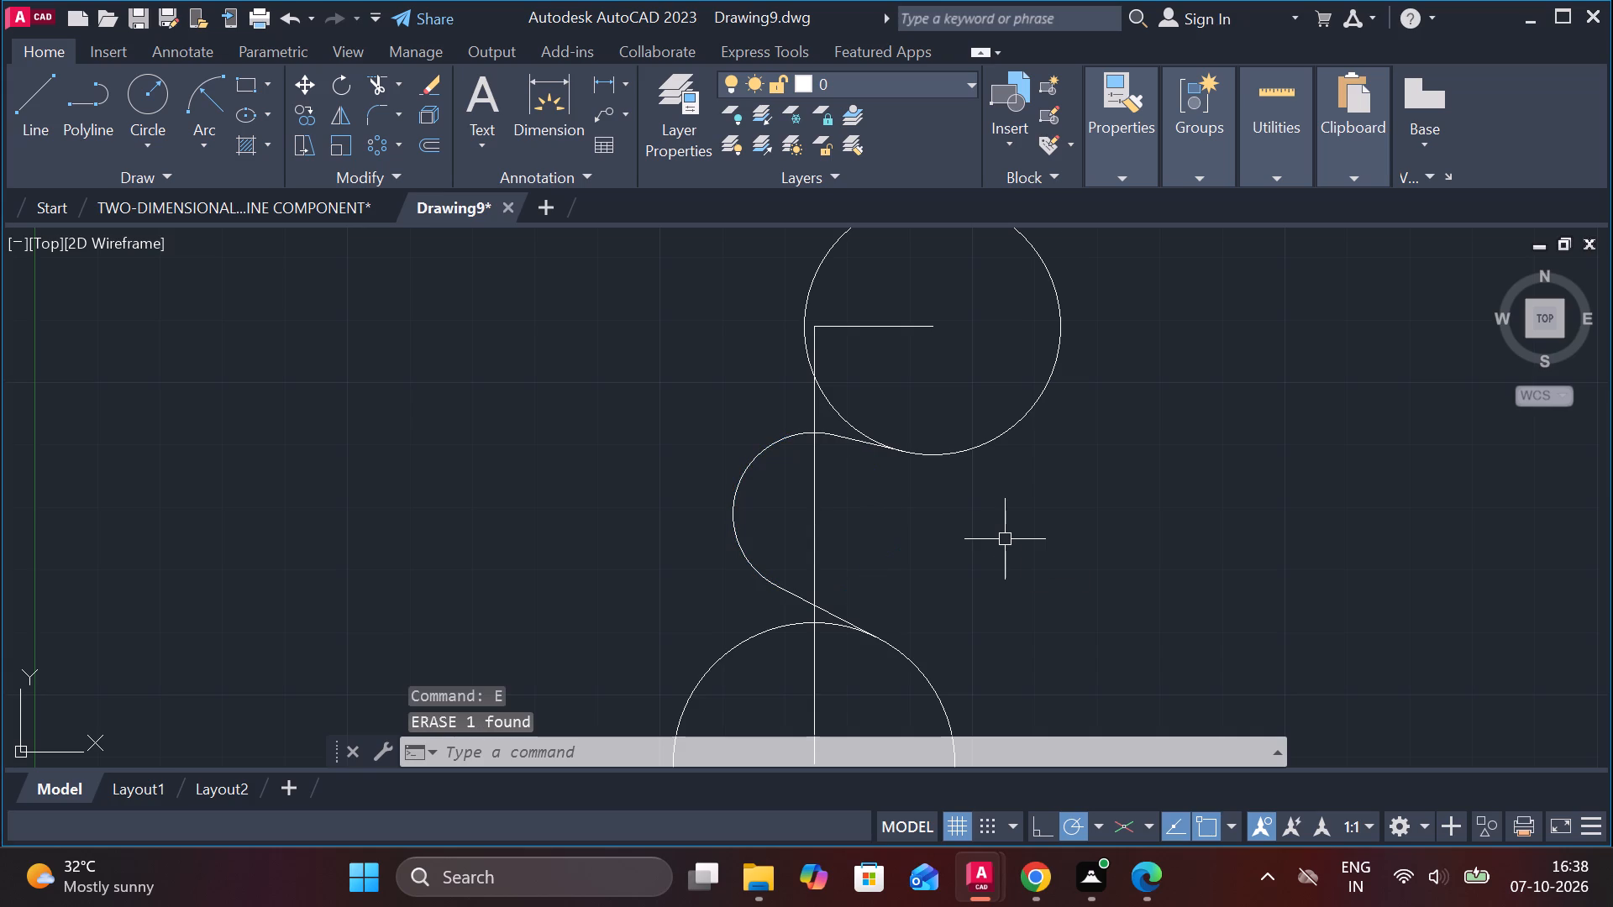
Draw a circle of diameter 13 centred on the middle arc's centre point on the vertical line.
click(140, 112)
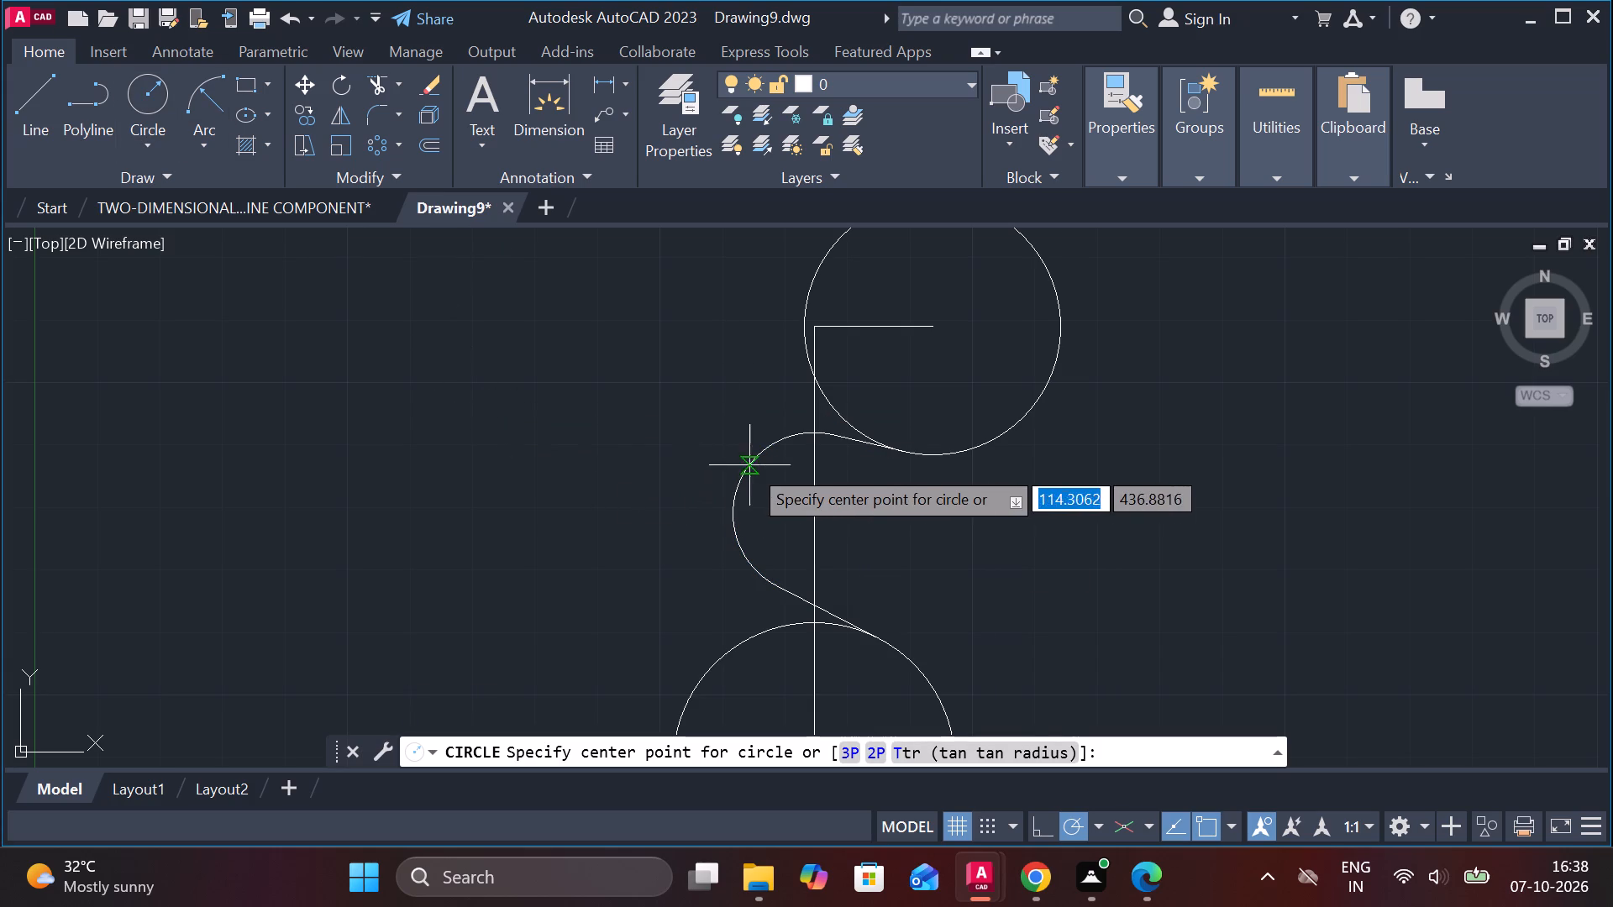
click(816, 518)
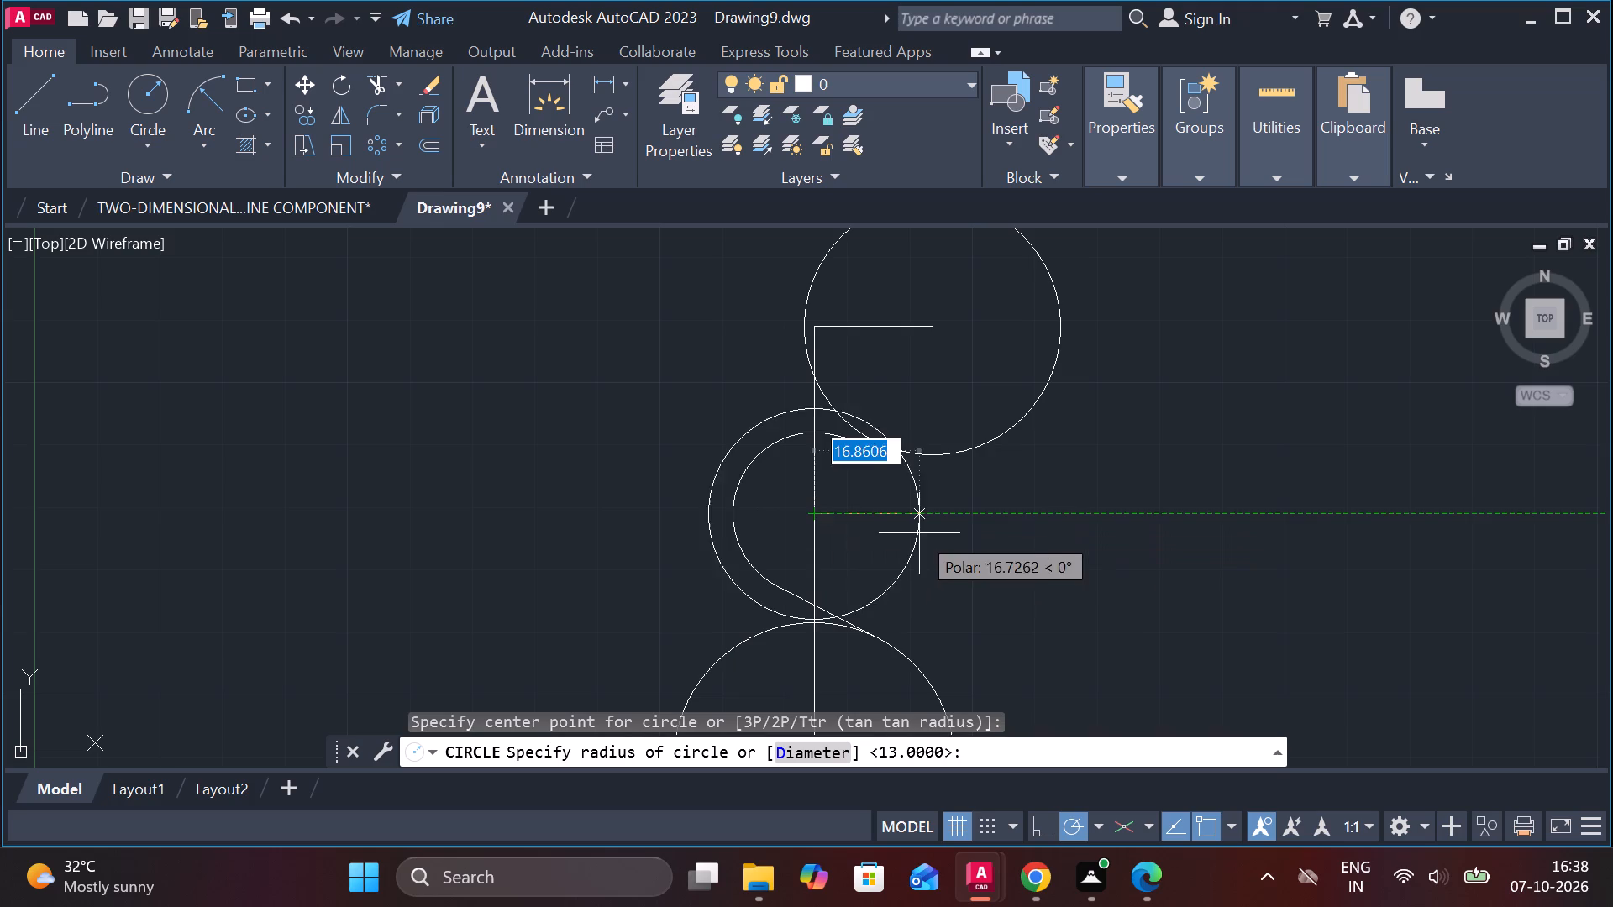
key(d)
key(Return)
text(13)
key(Return)
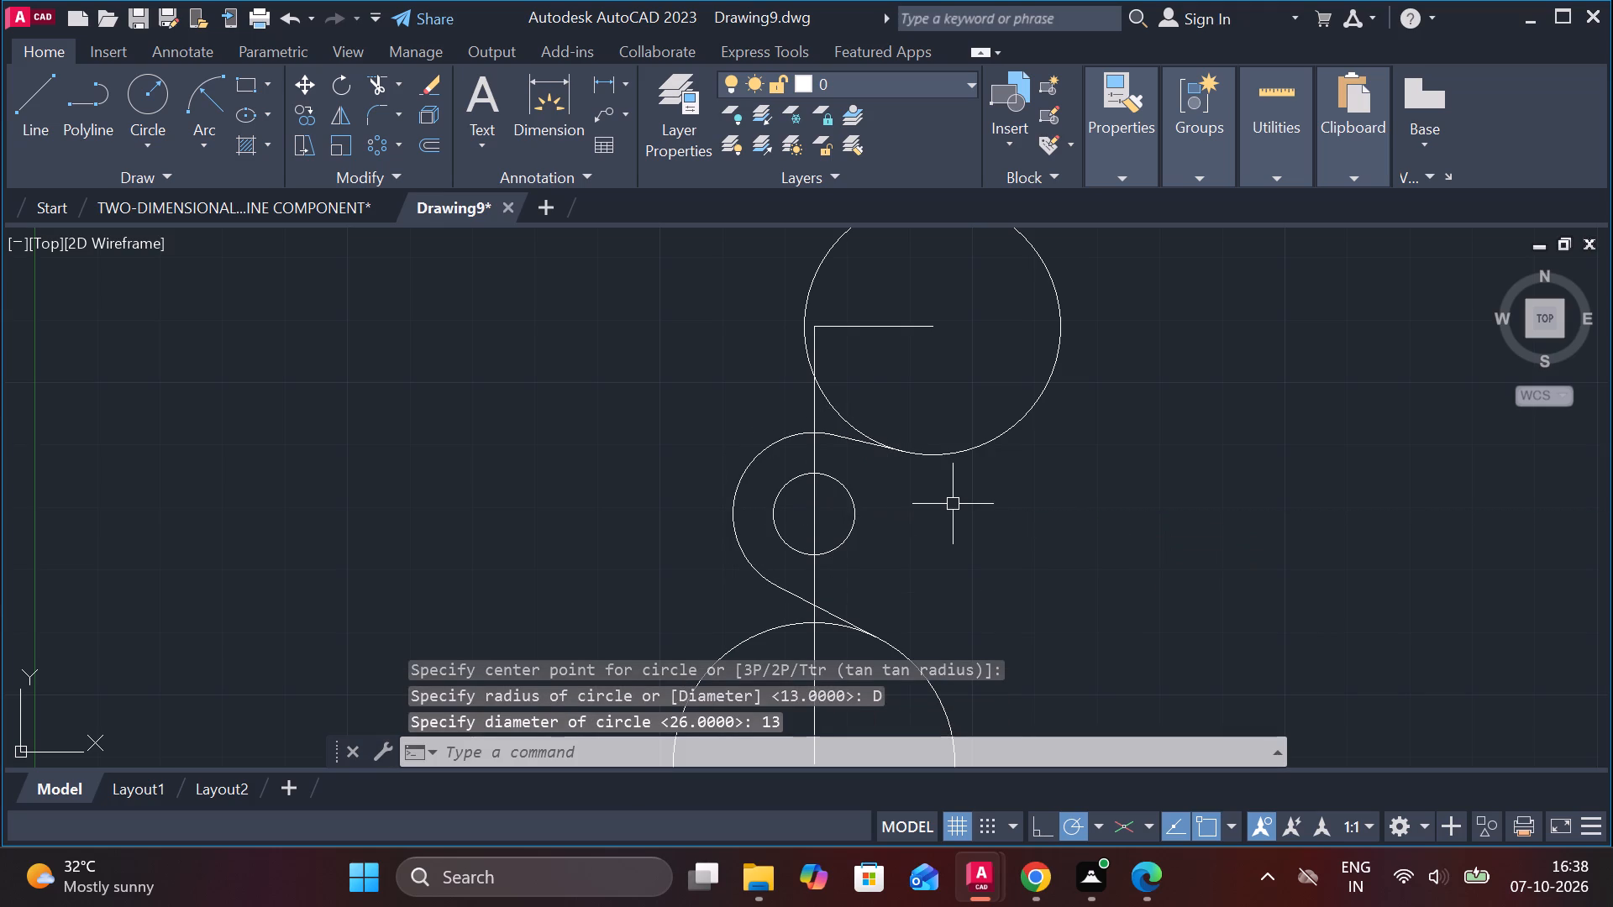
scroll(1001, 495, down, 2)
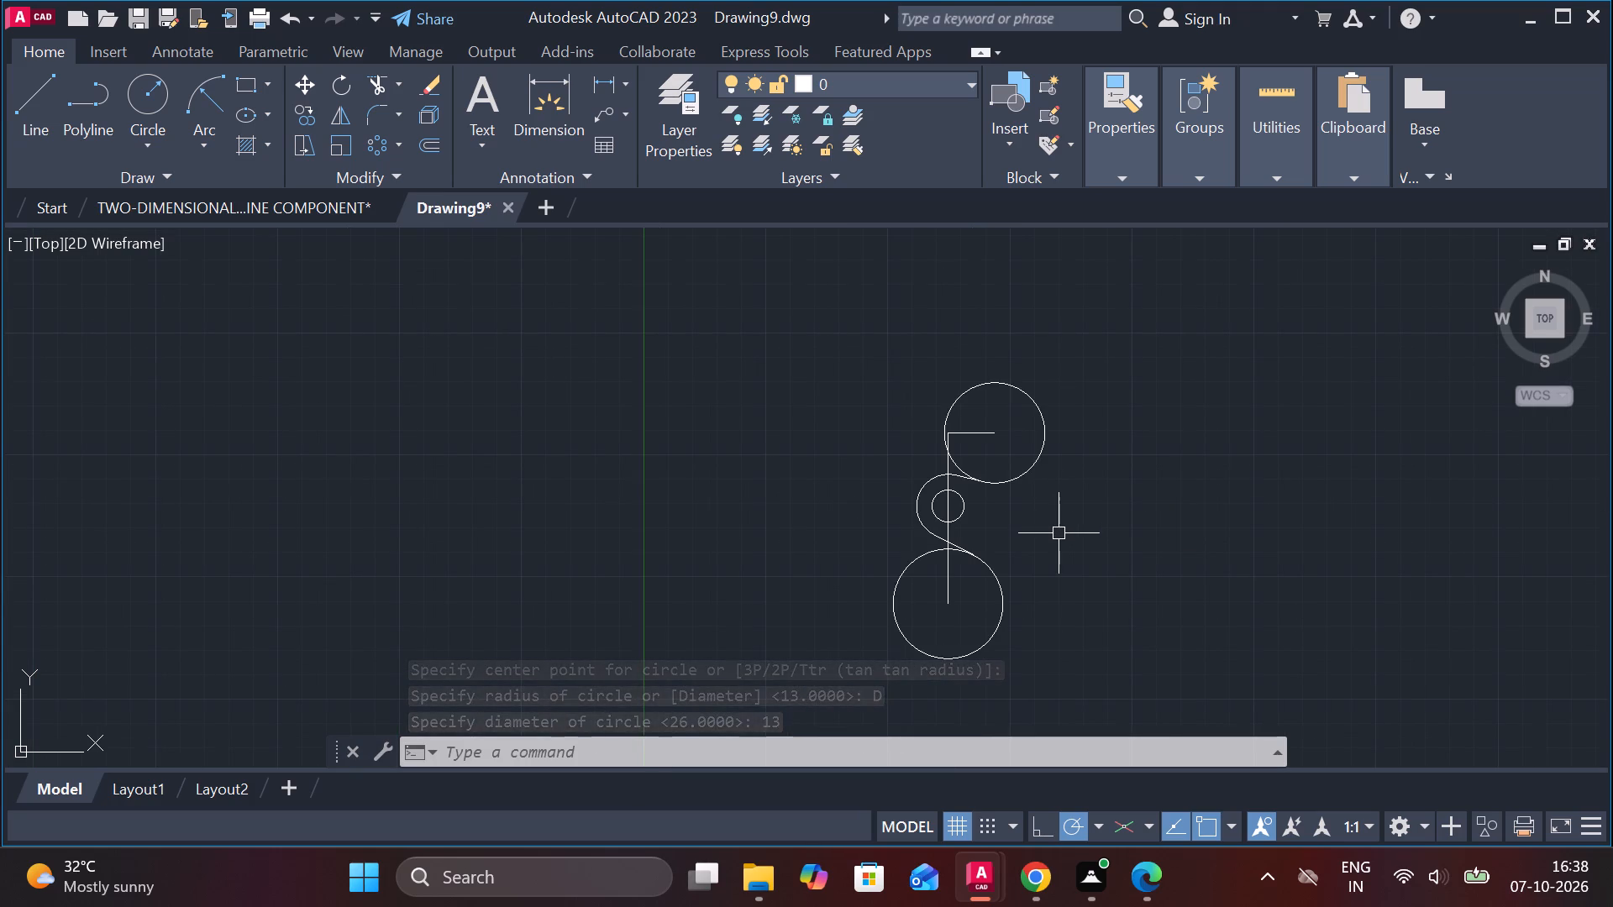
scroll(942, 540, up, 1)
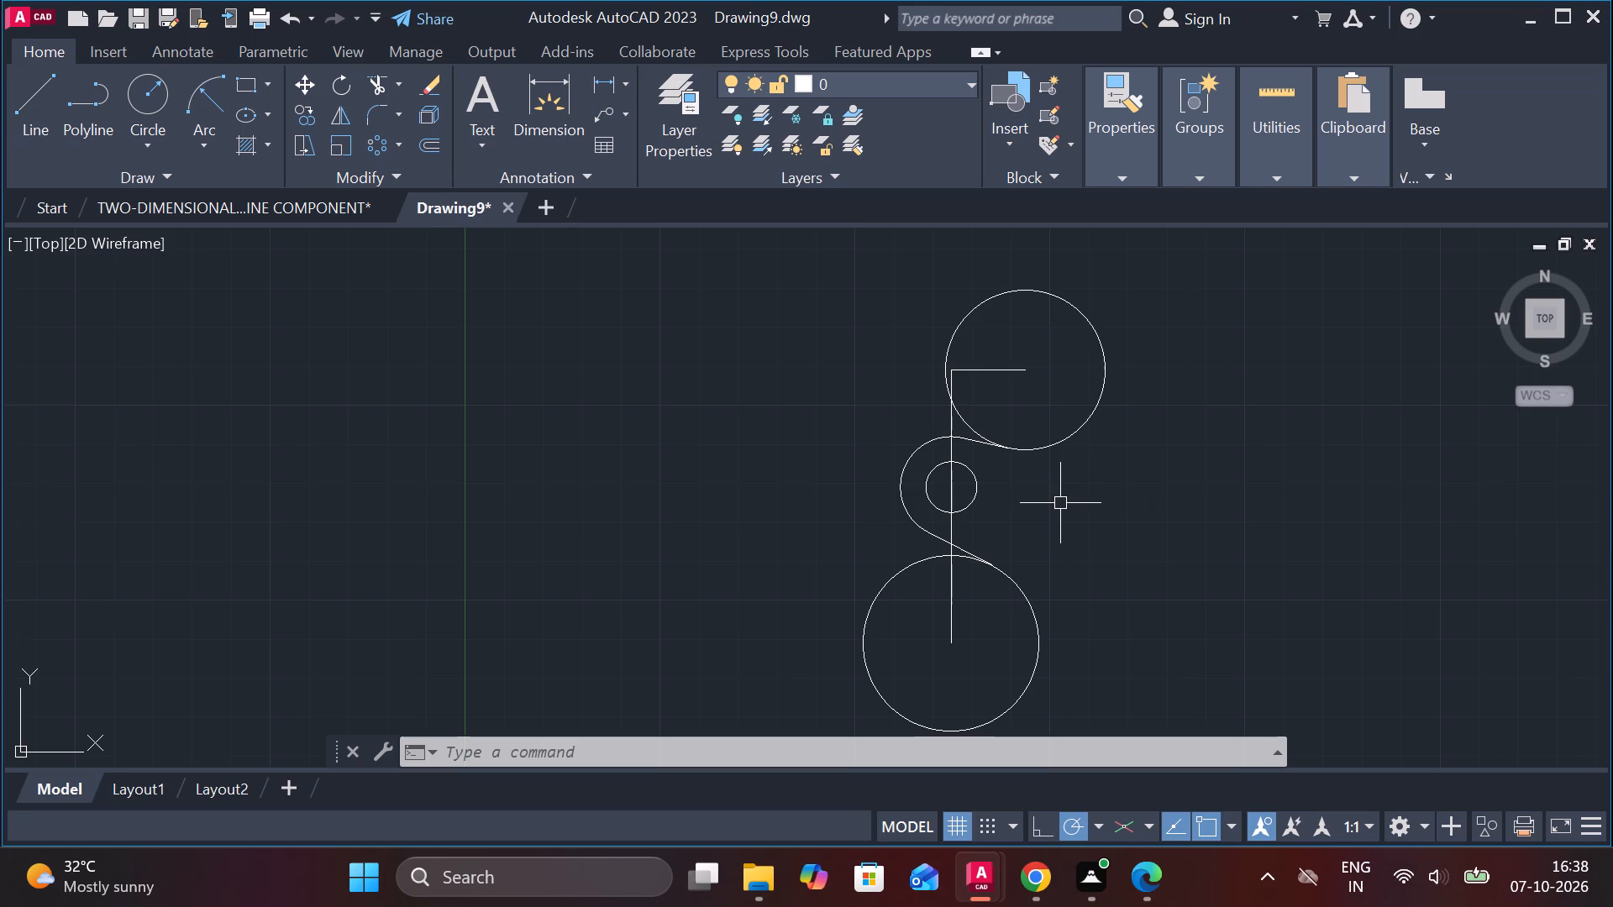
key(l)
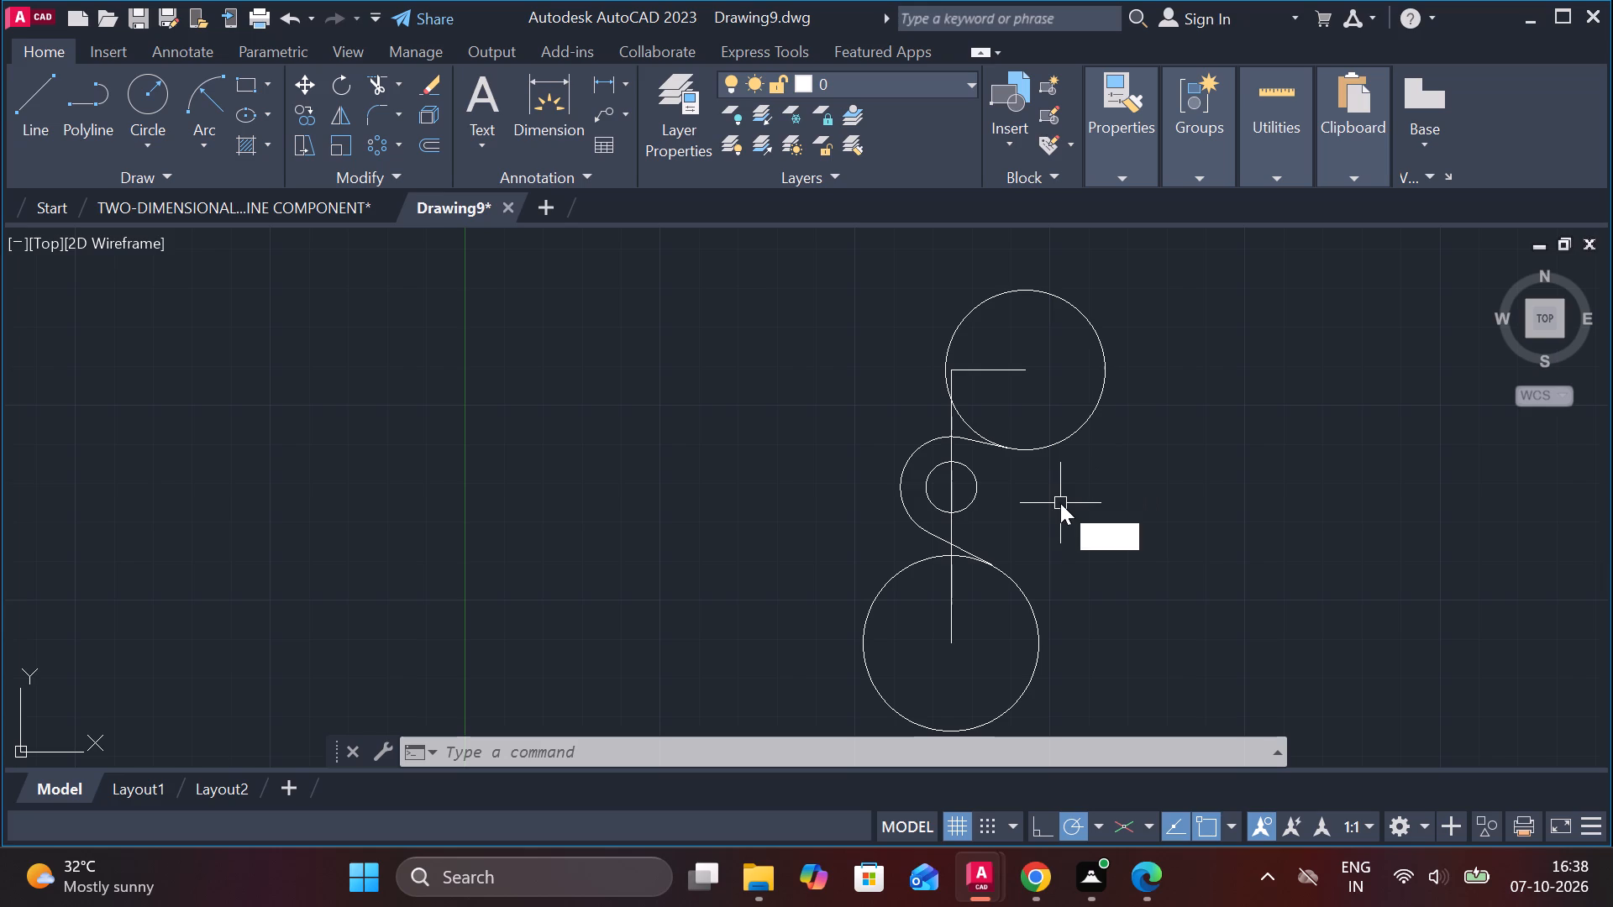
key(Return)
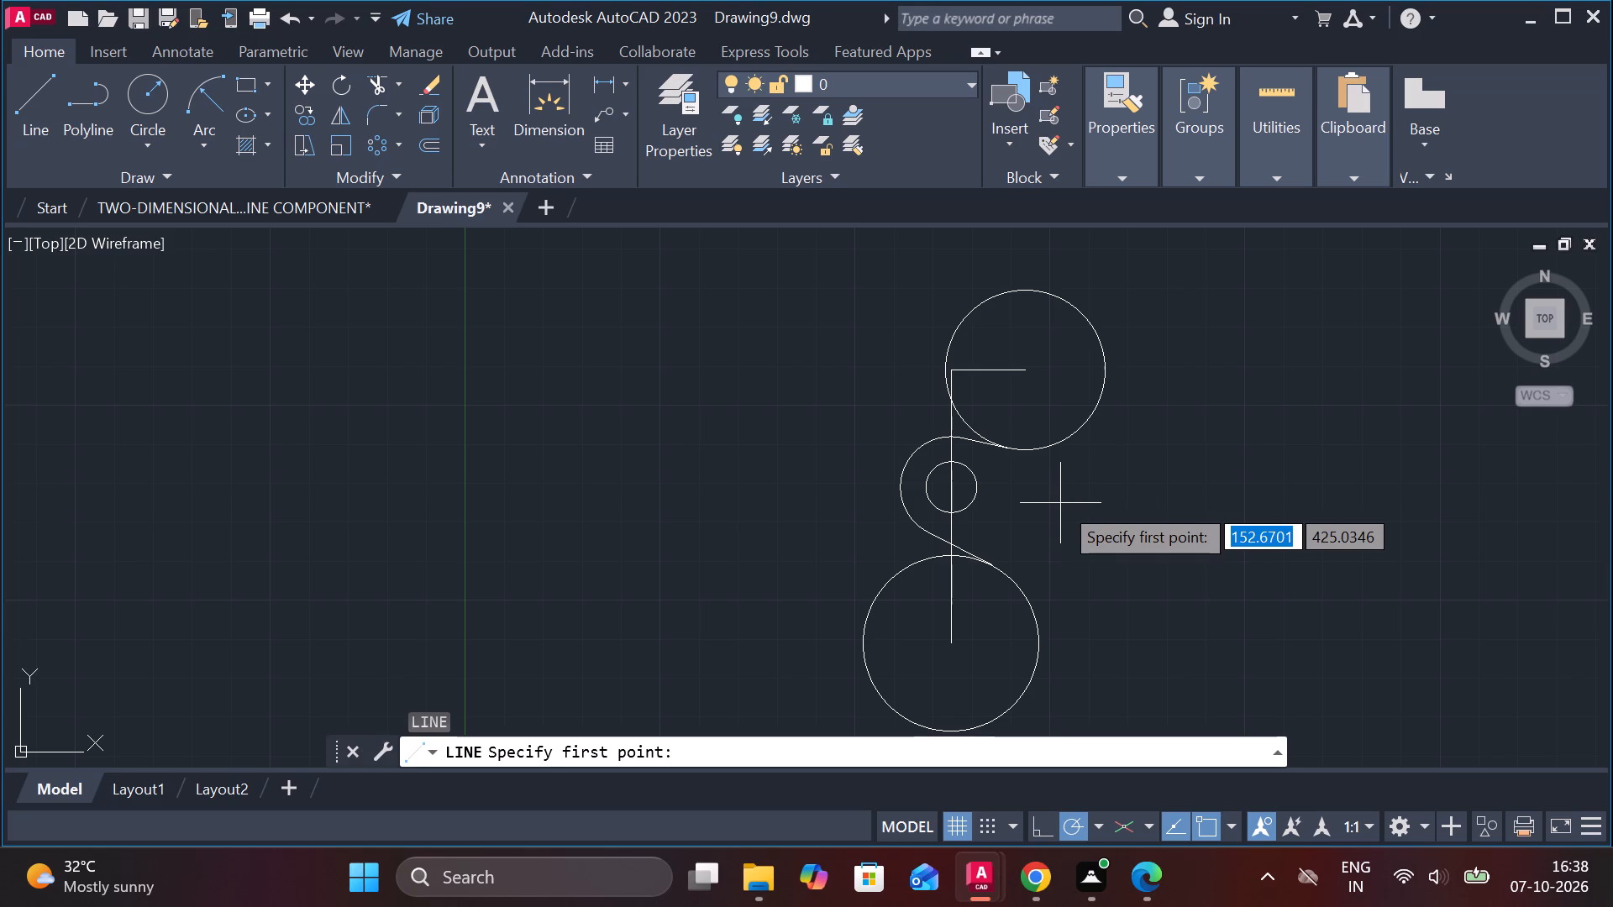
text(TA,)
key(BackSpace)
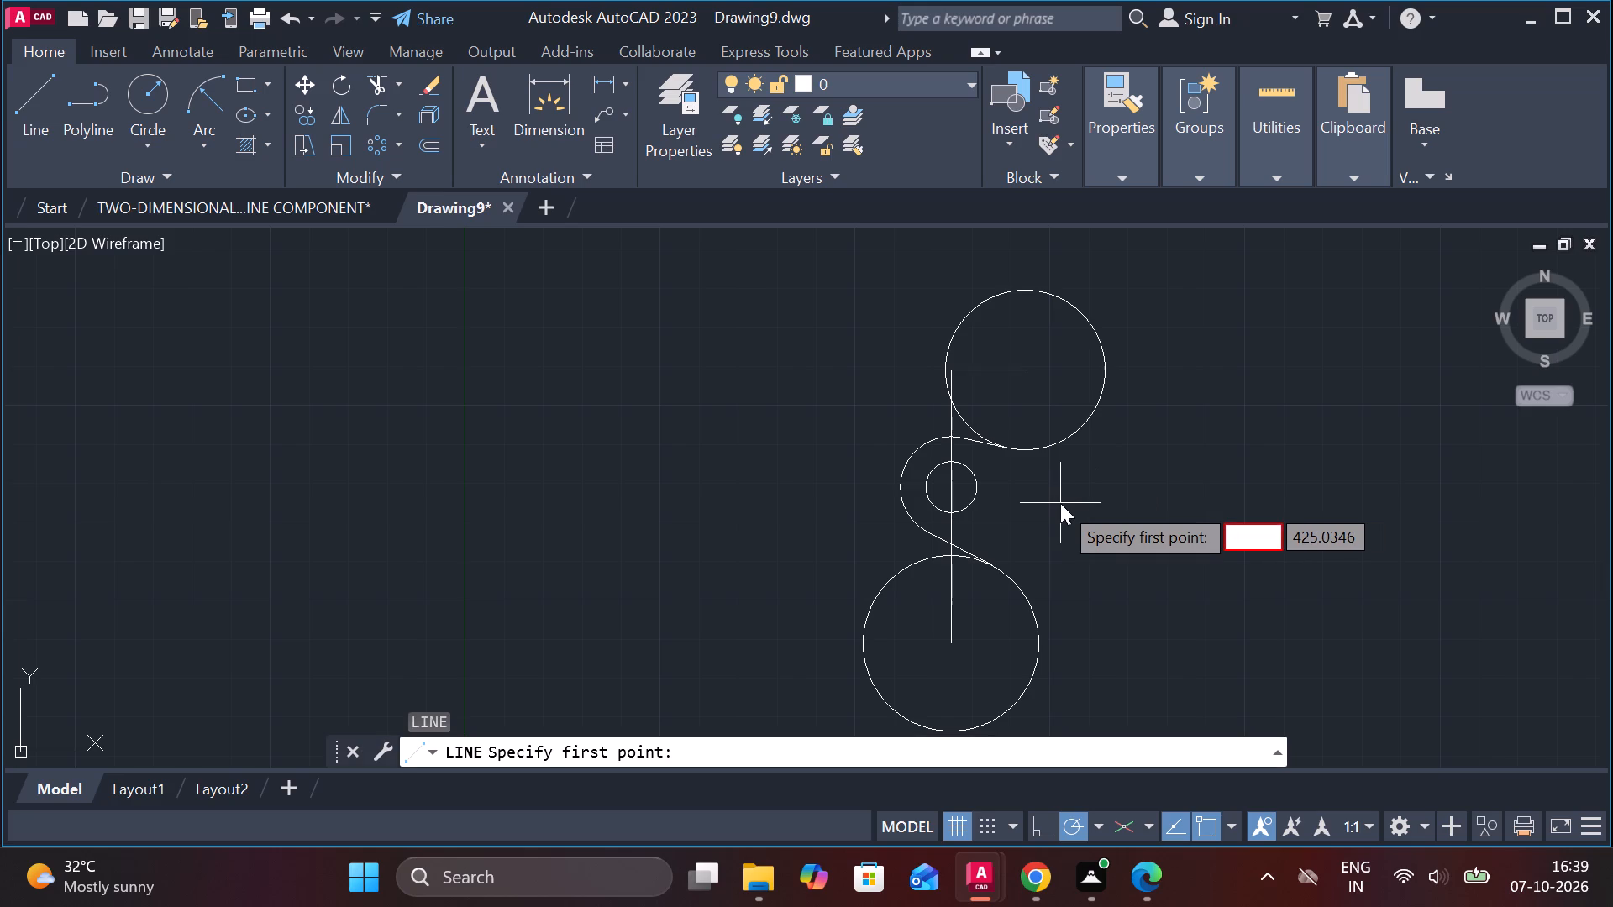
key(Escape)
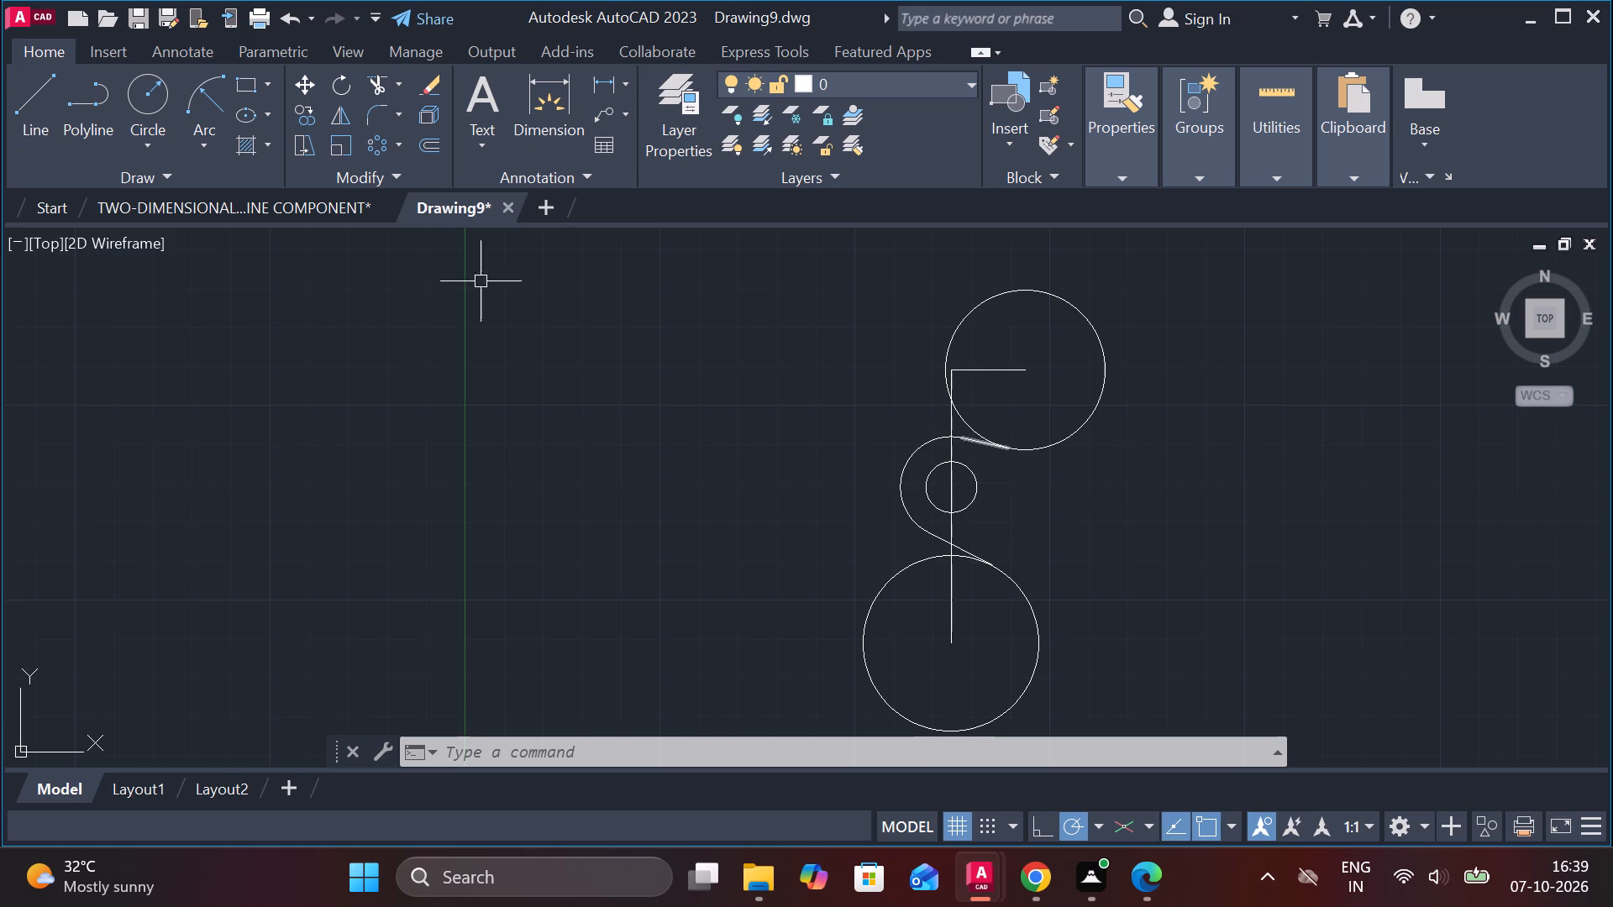
Draw a 13-unit horizontal tangent line running left from the top of the upper radius 20.5 circle.
click(16, 98)
middle_drag(393, 277, 349, 477)
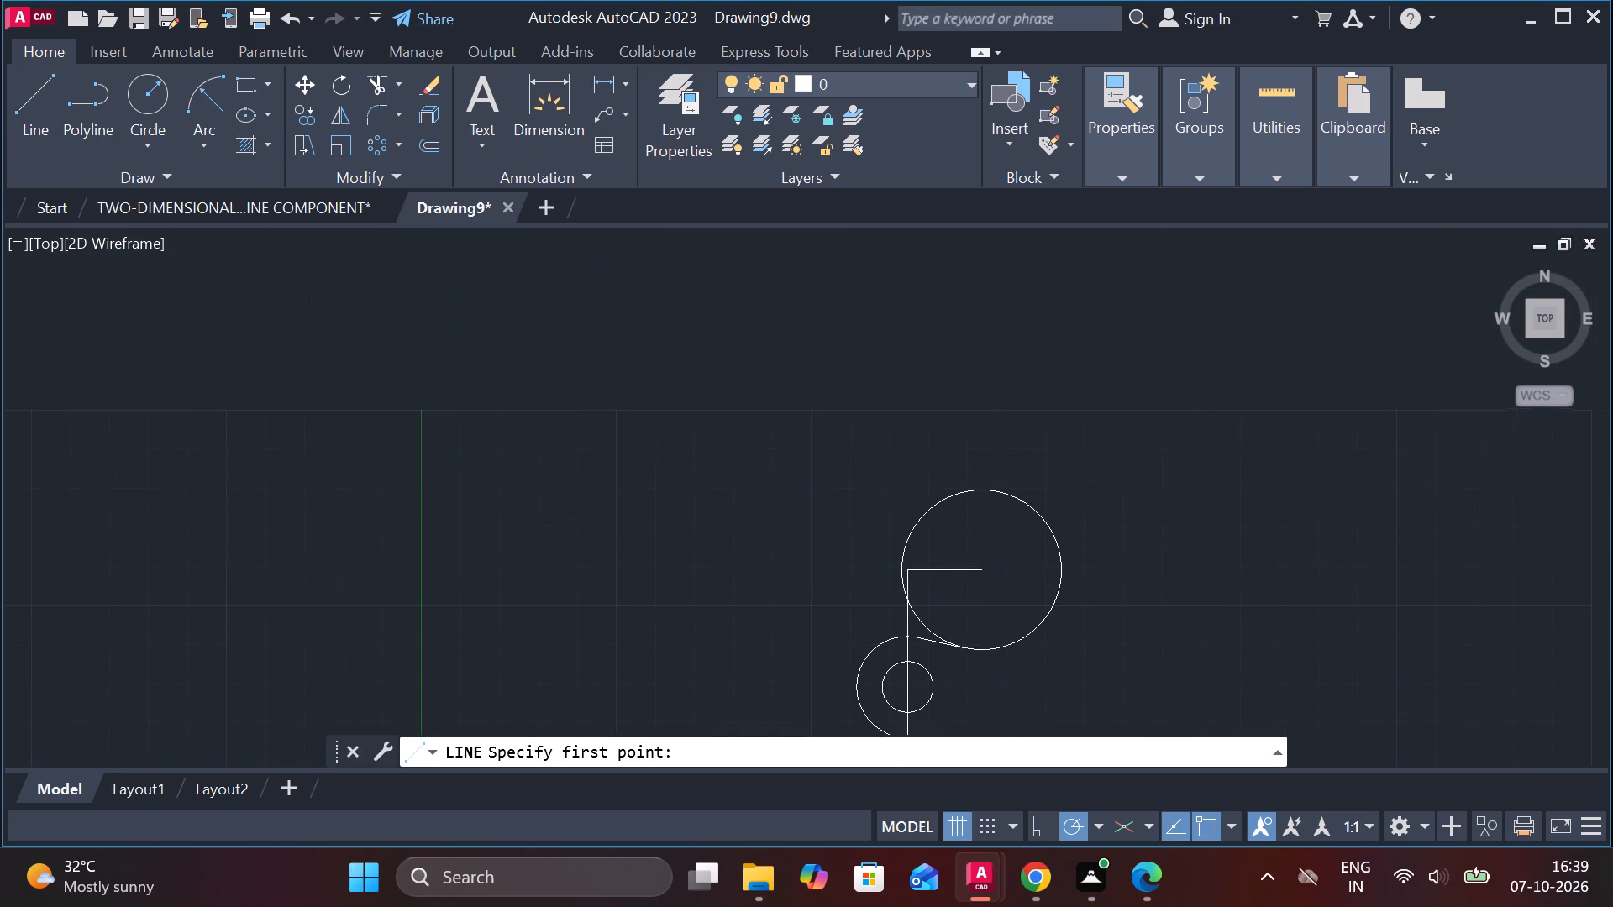
text(TAN)
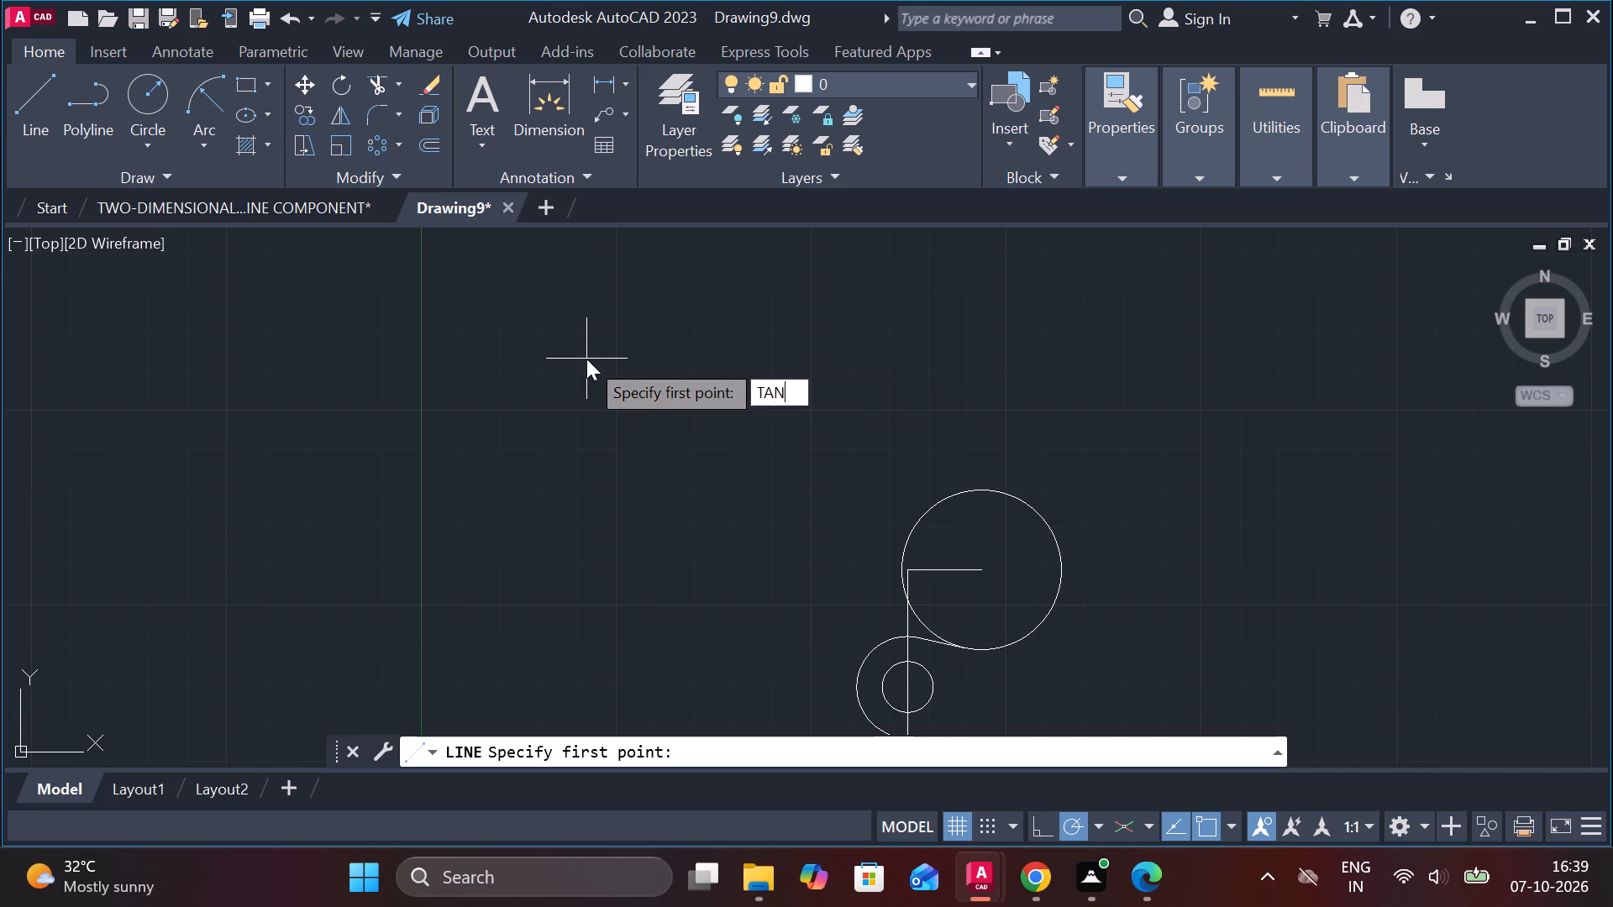
key(Return)
click(992, 483)
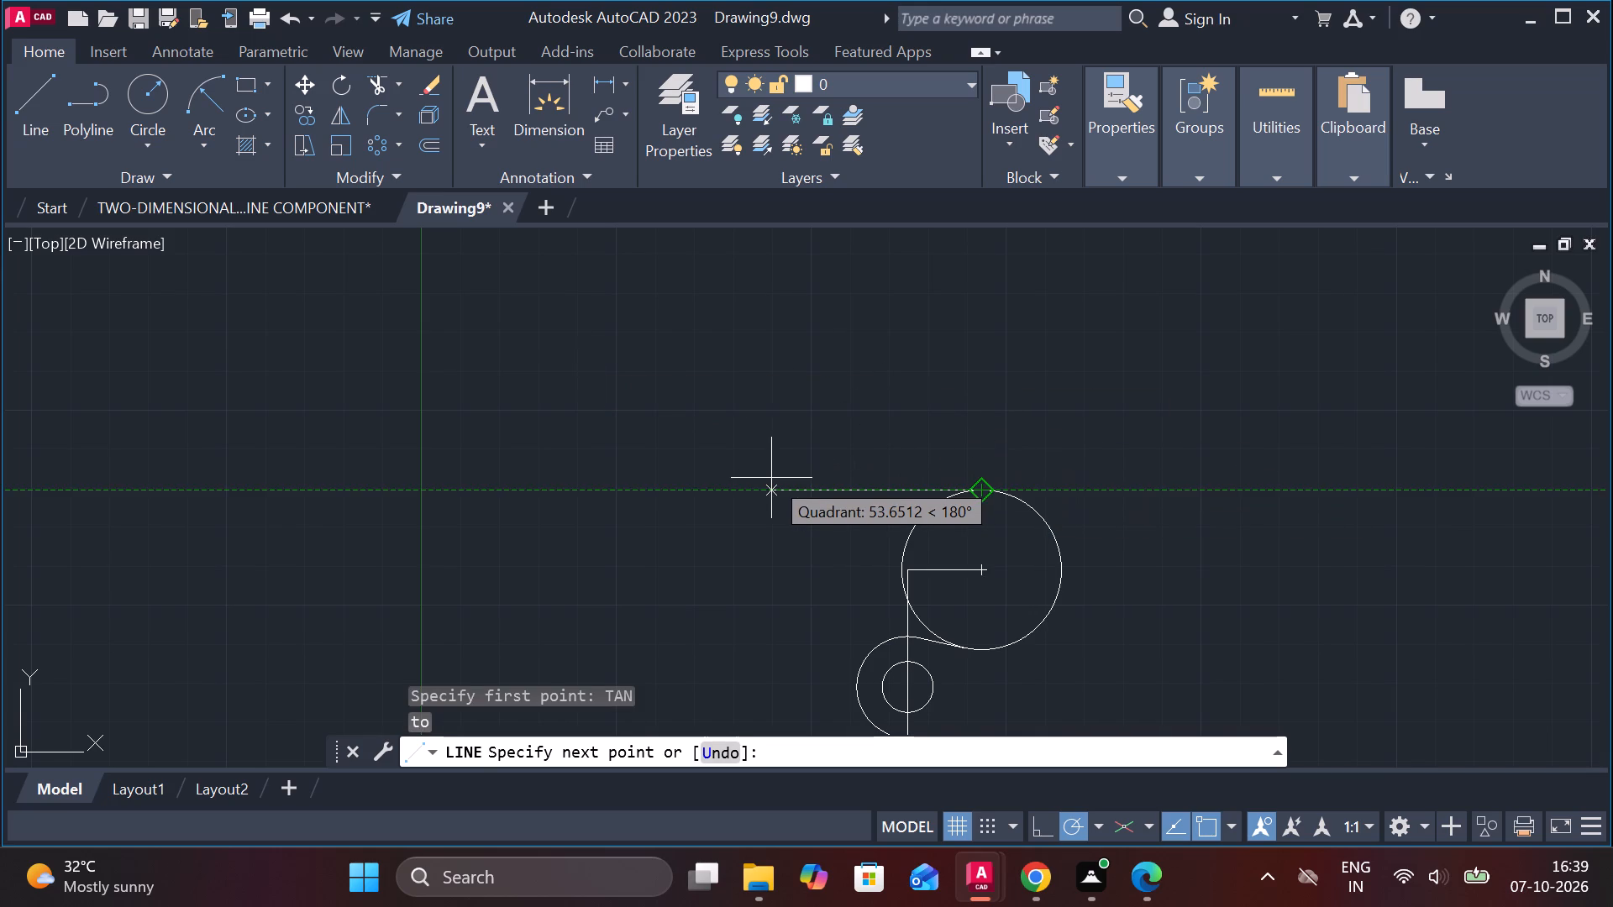
text(13)
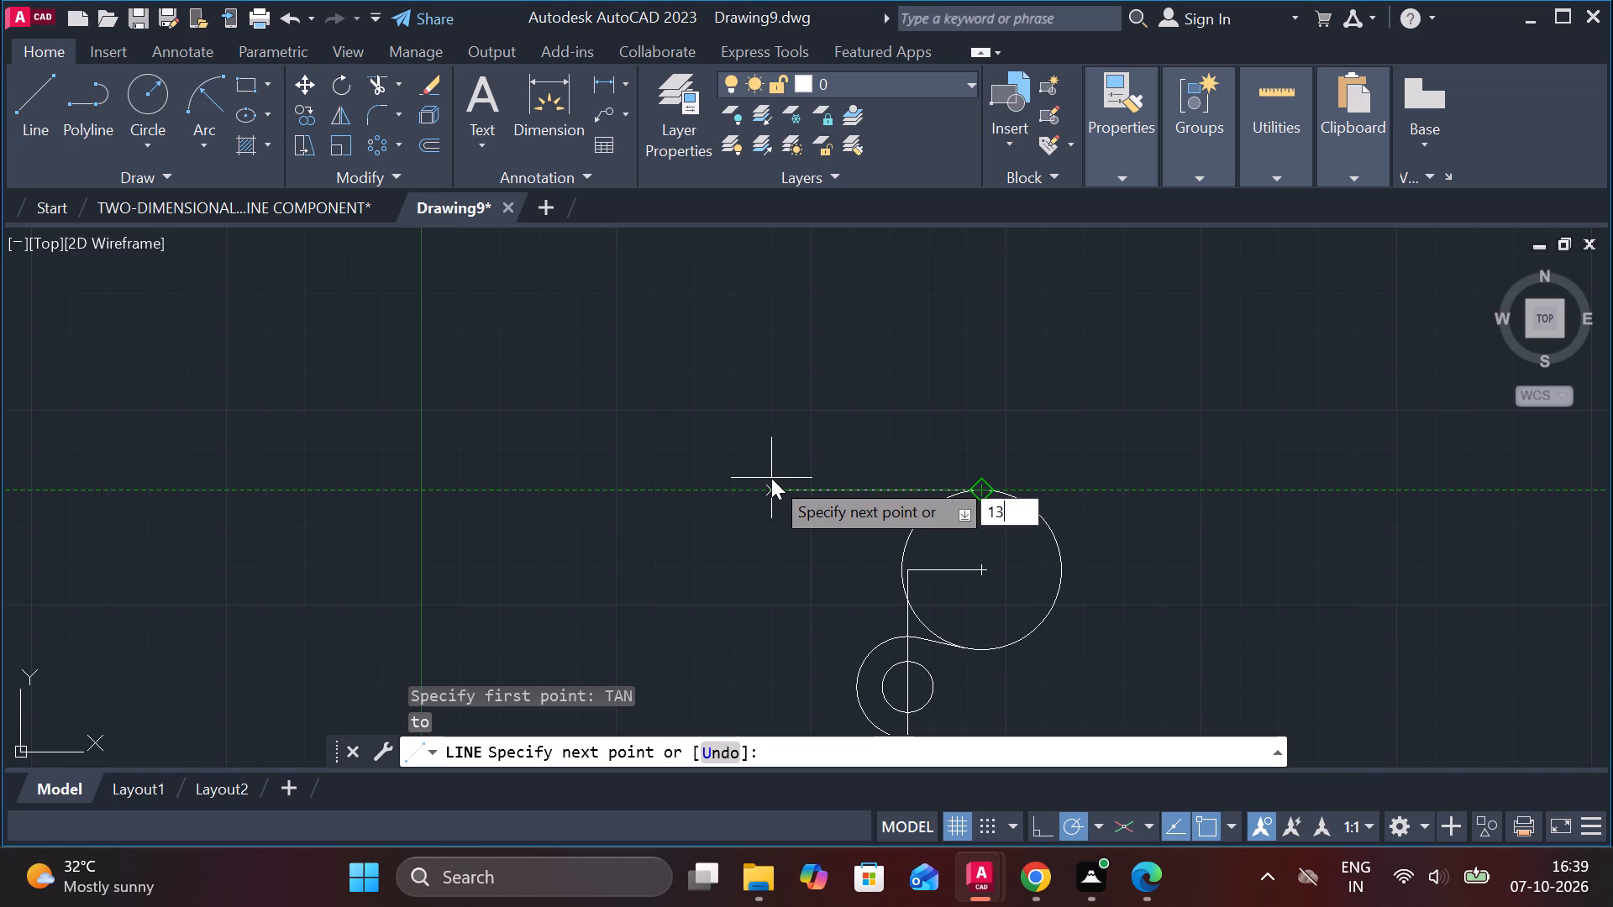
key(Return)
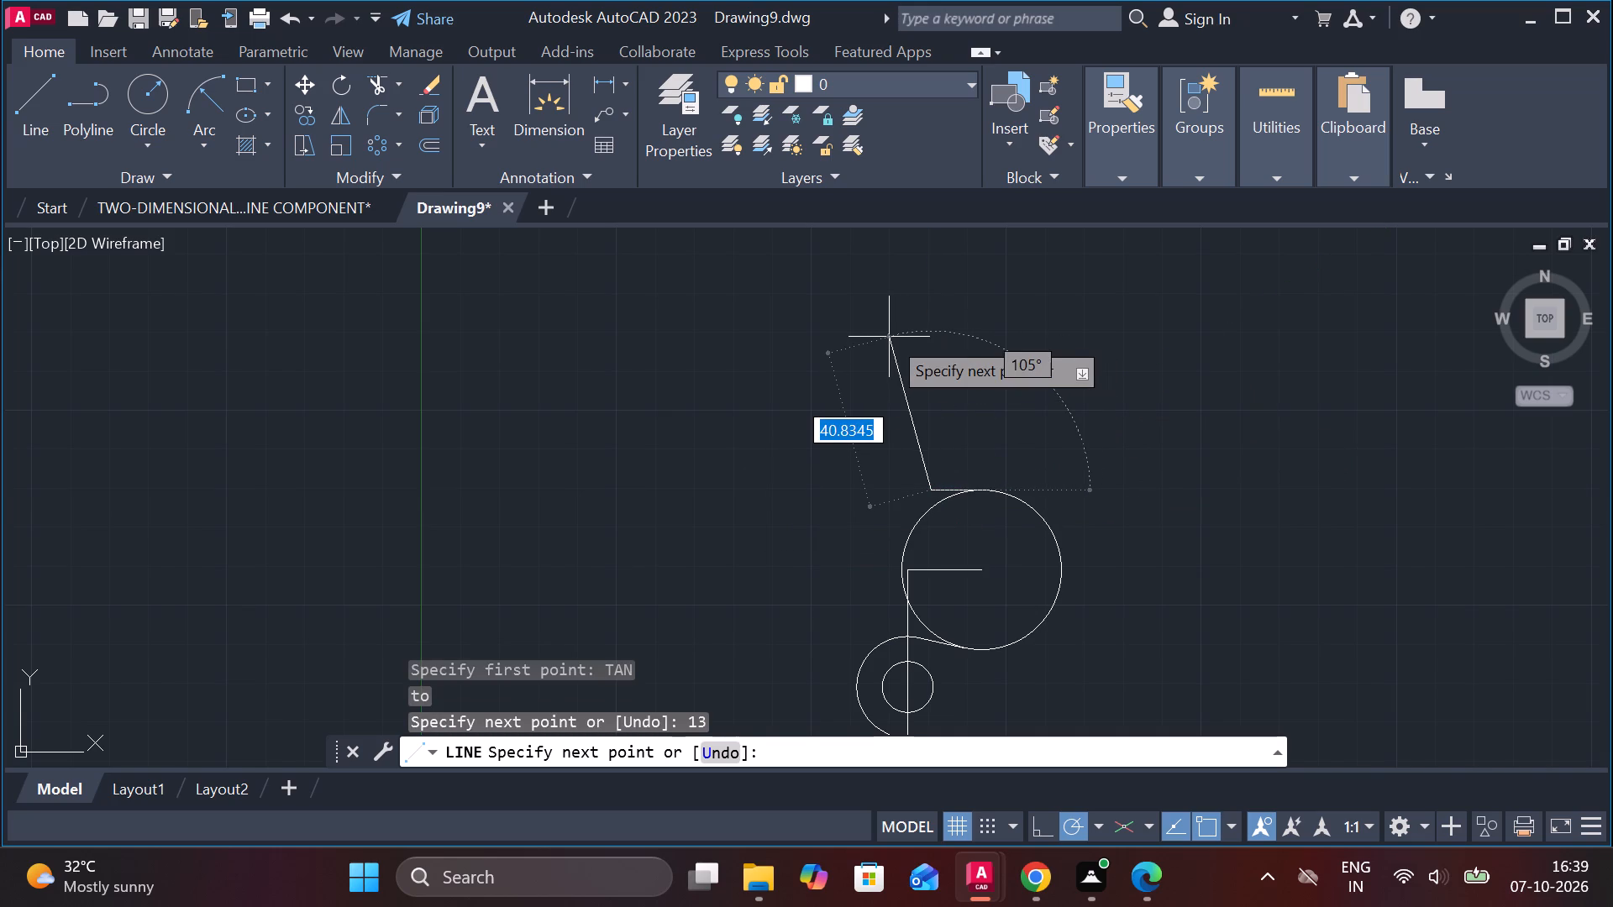
key(Escape)
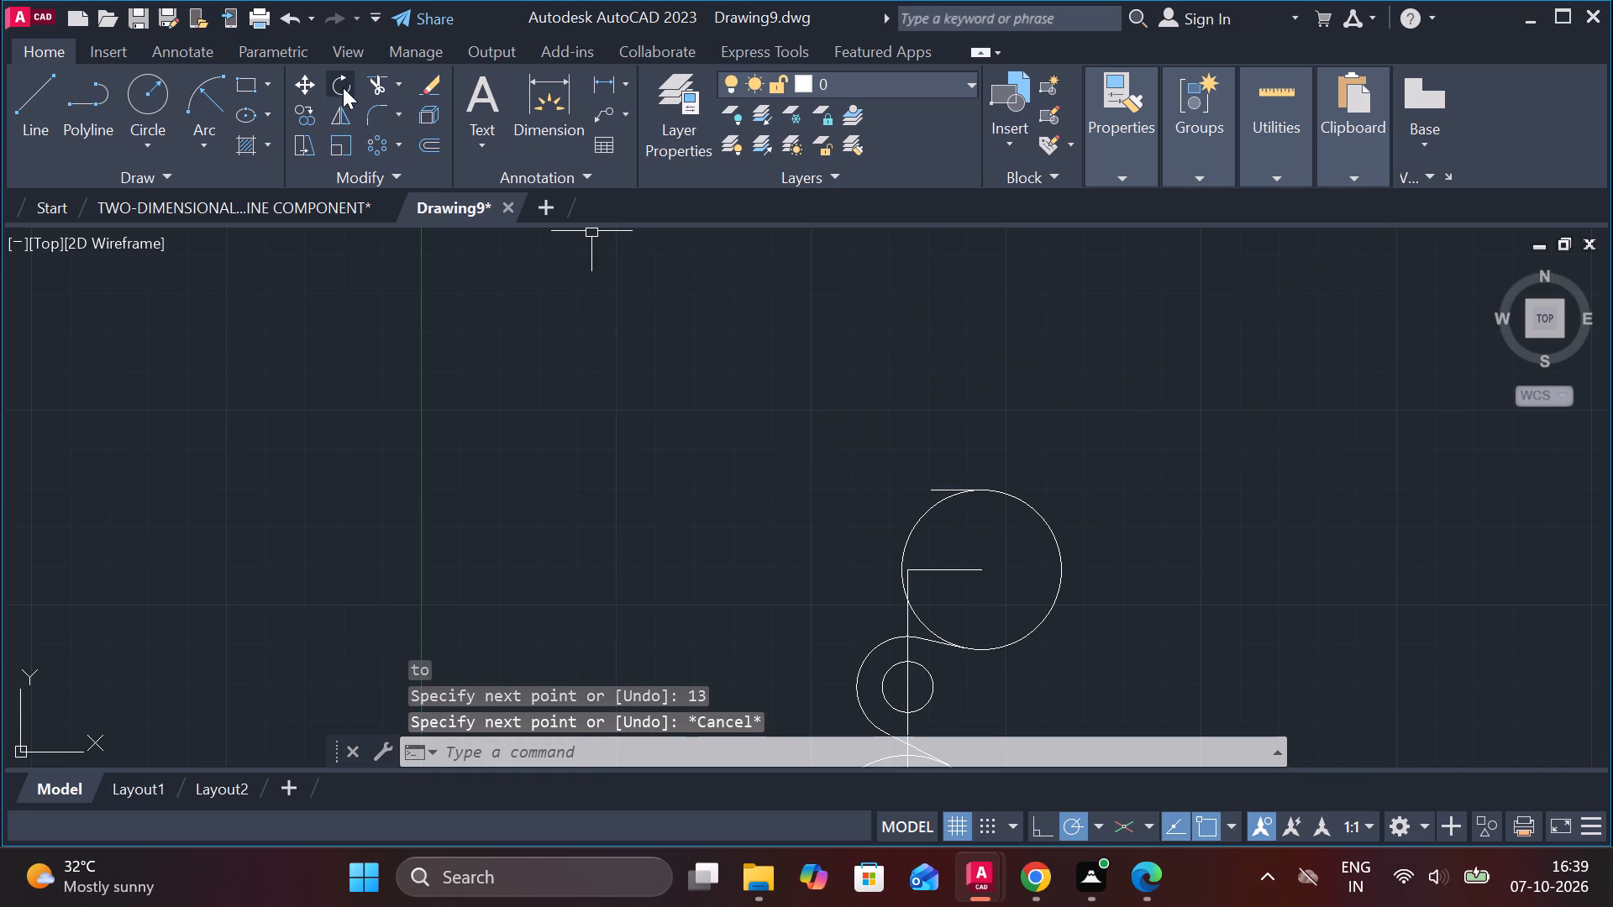
Rotate the short tangent line by -12 degrees about the centre of the upper circle.
click(344, 86)
click(930, 485)
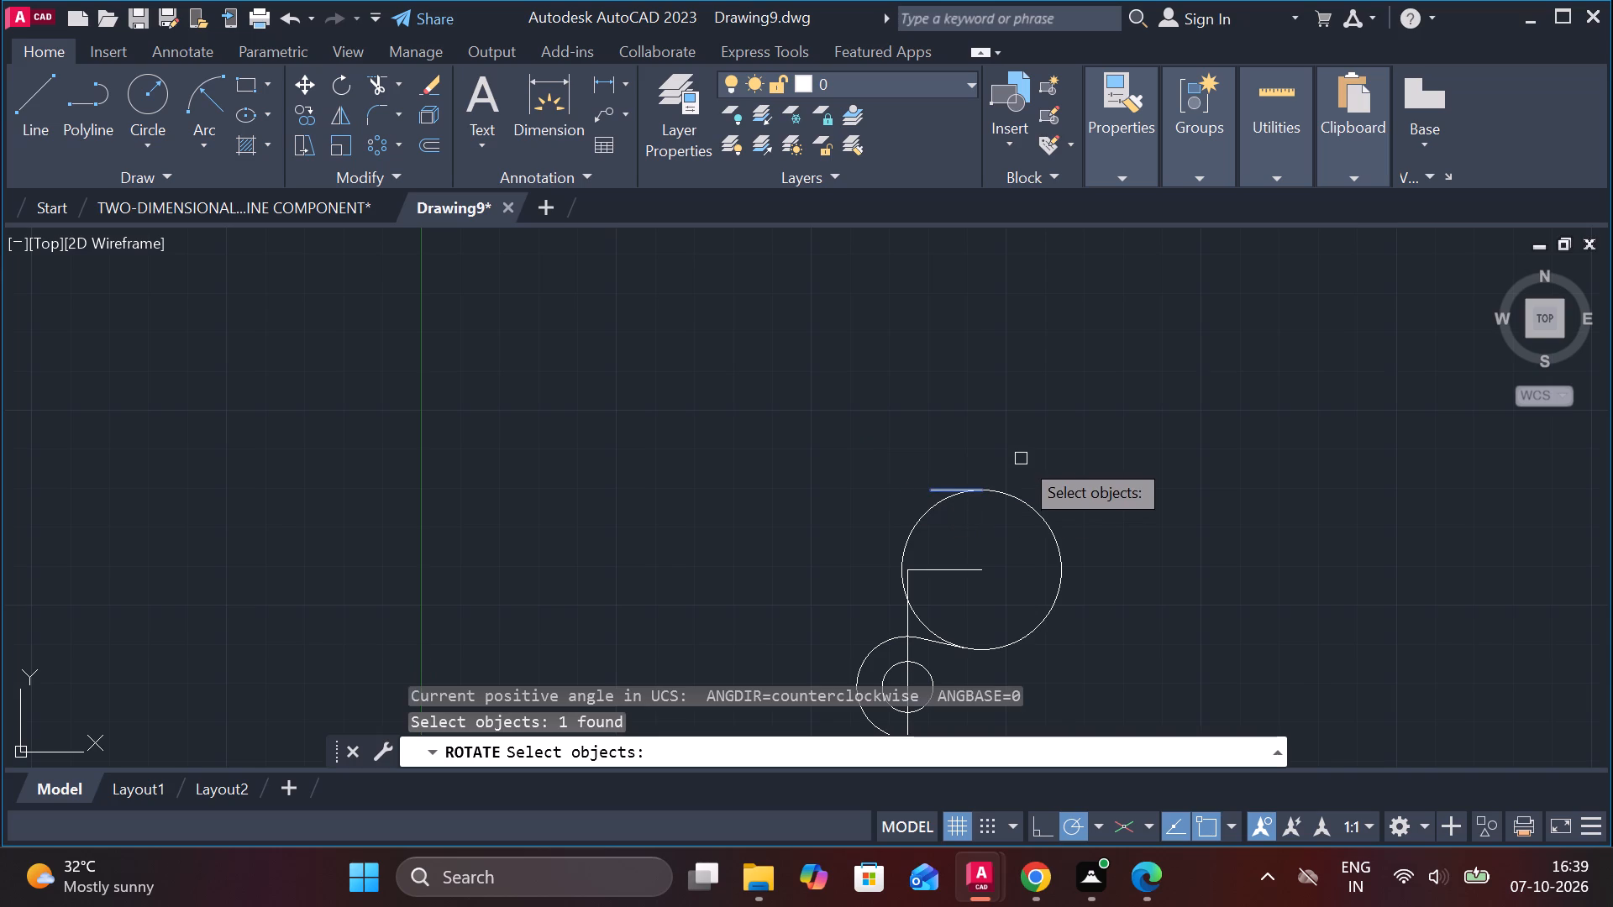
key(Return)
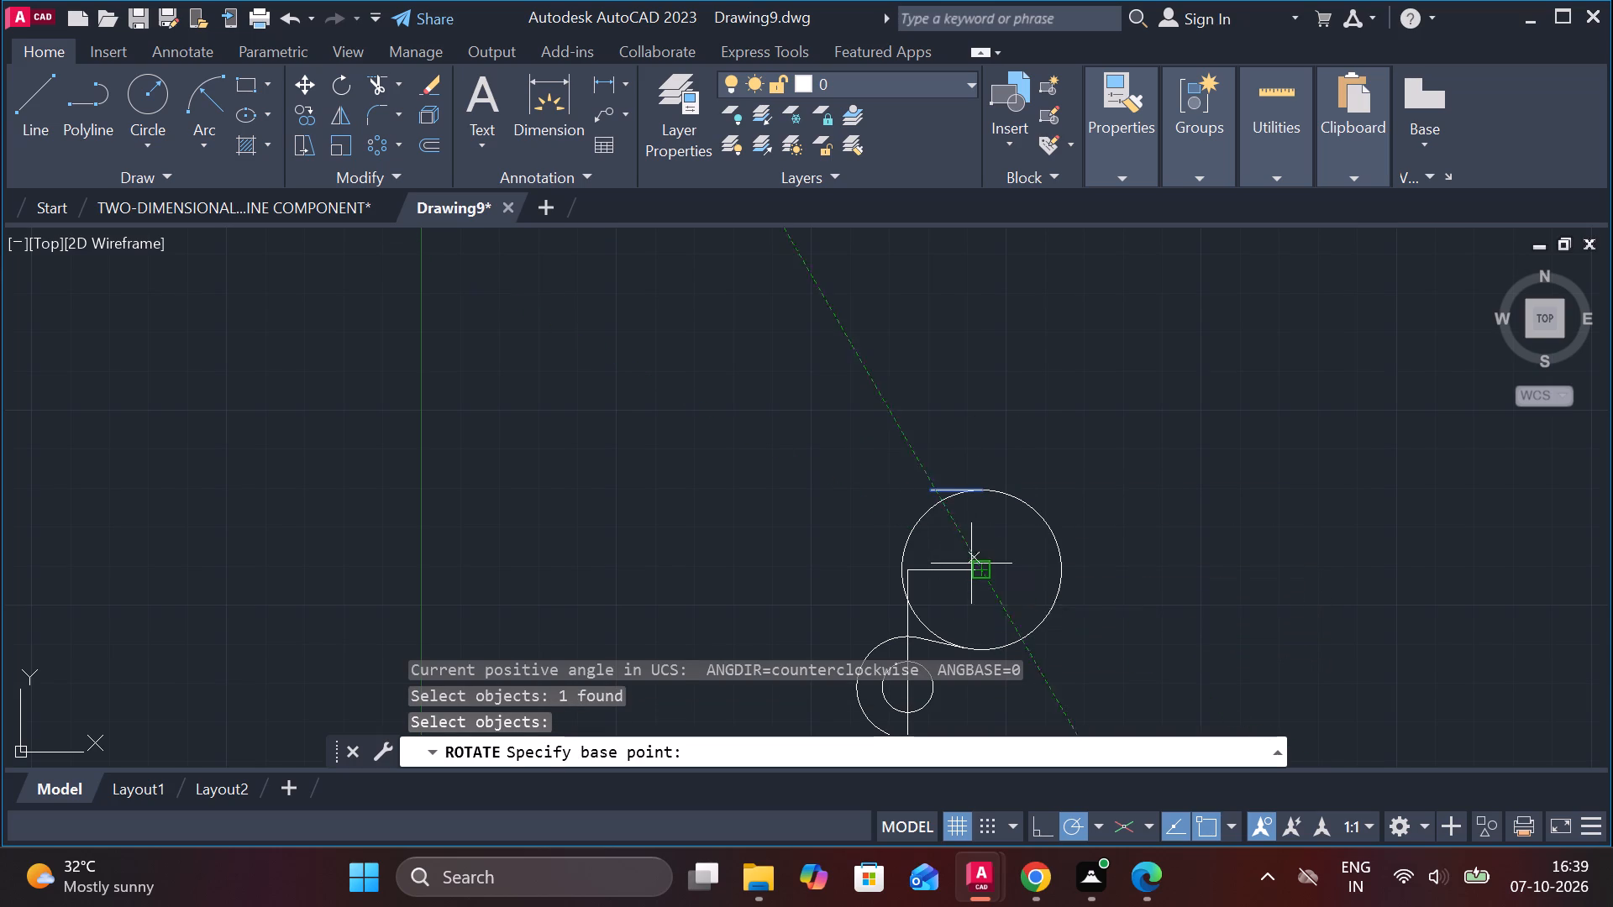
scroll(971, 568, up, 3)
click(1012, 576)
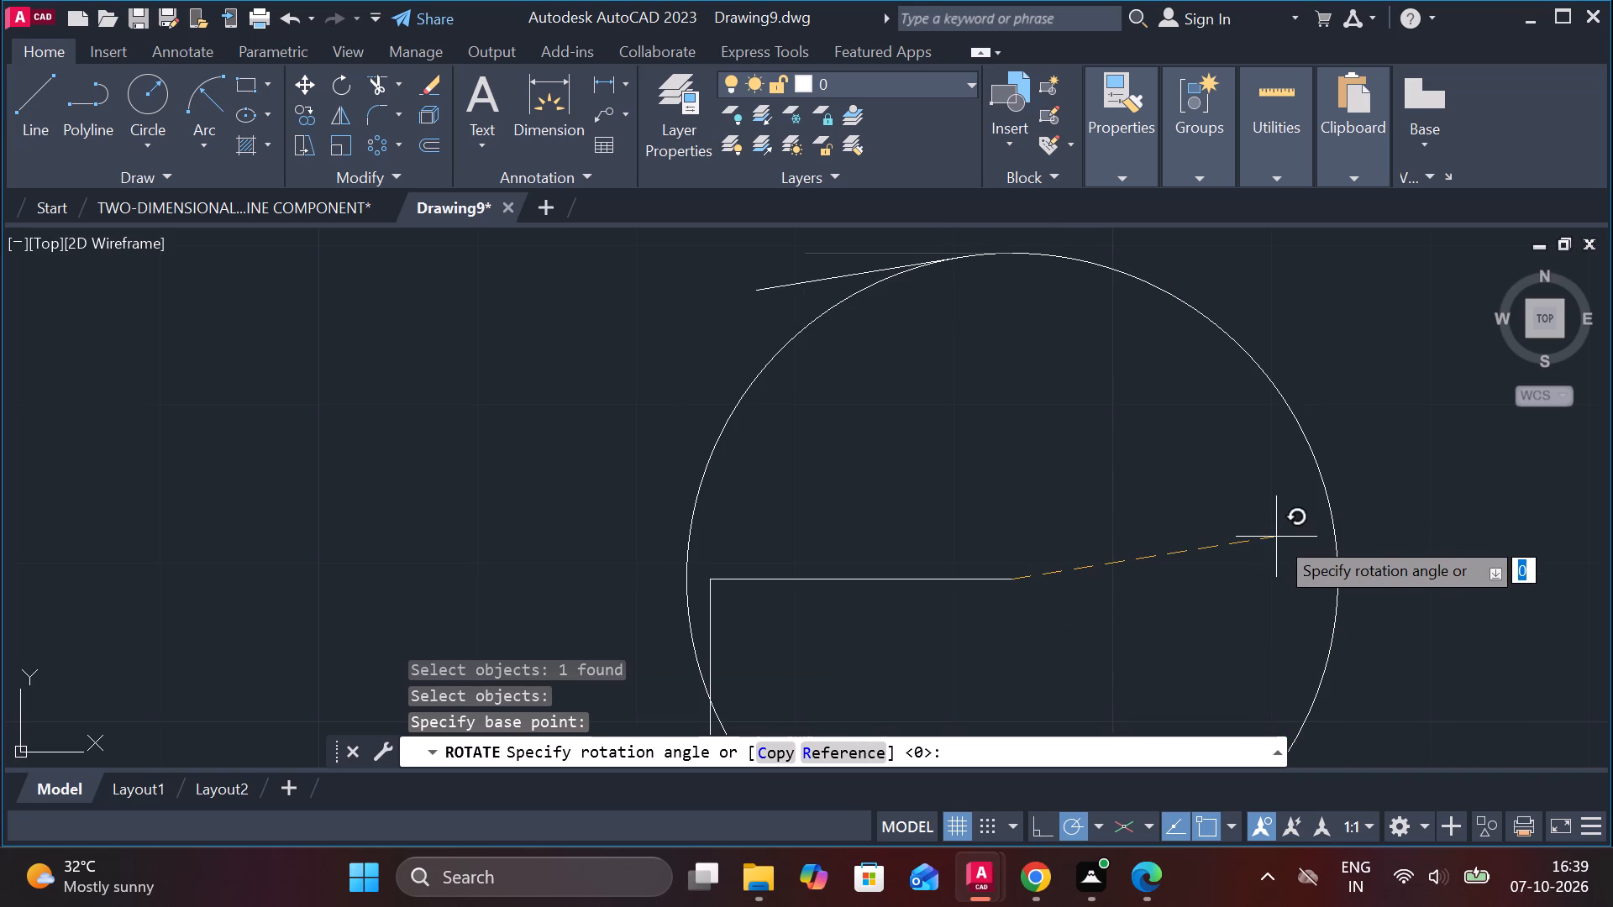
middle_drag(1135, 532, 959, 516)
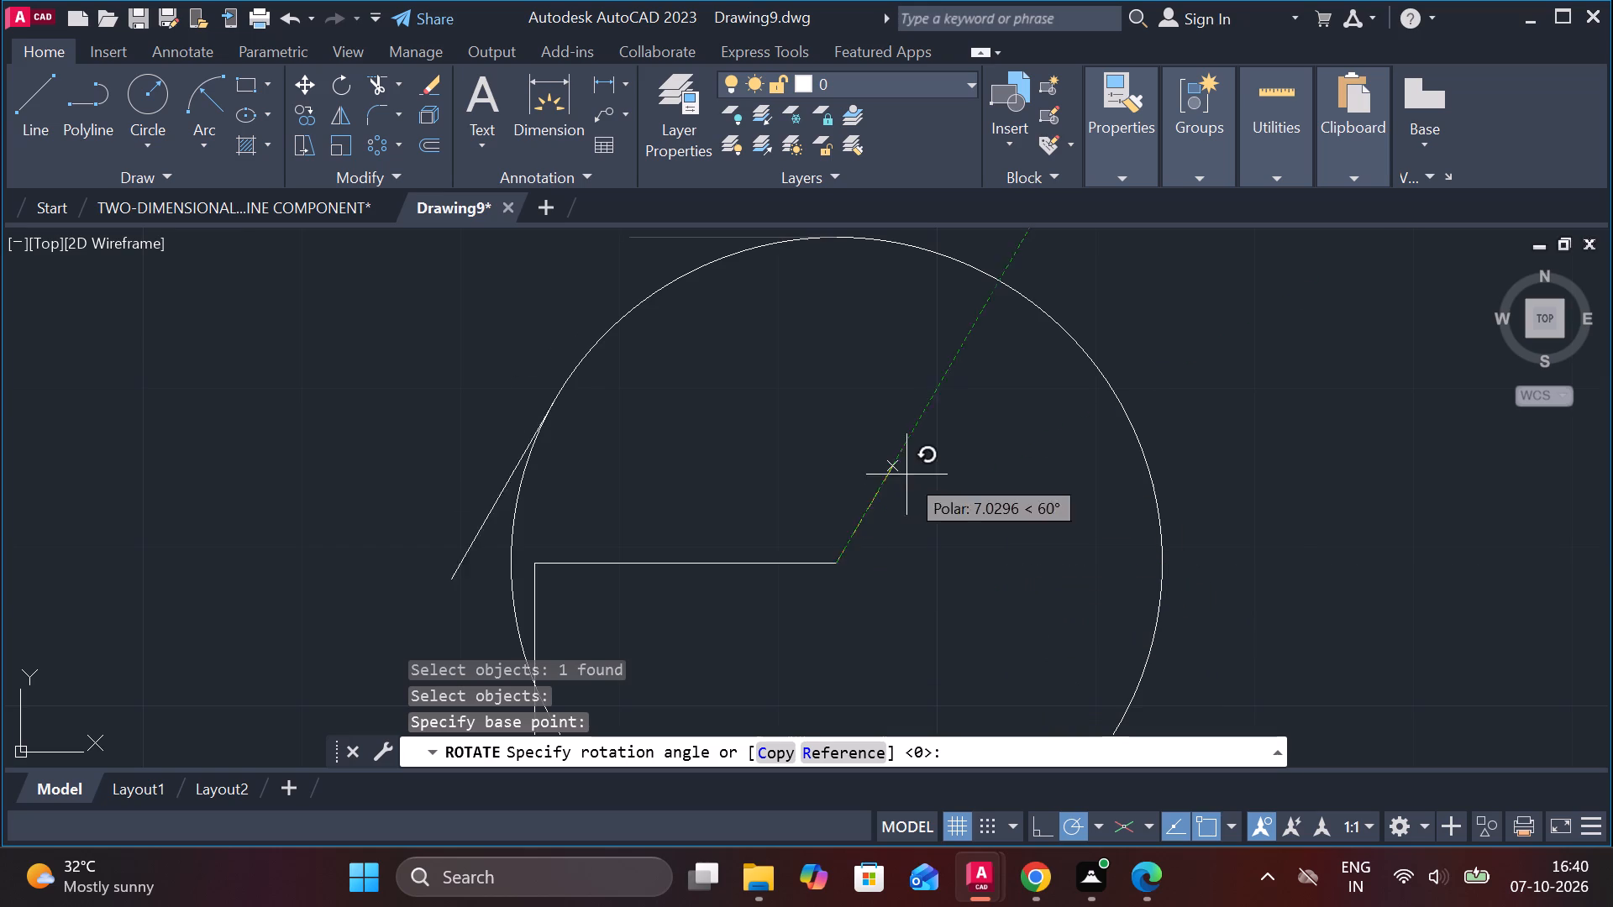
scroll(1073, 494, down, 2)
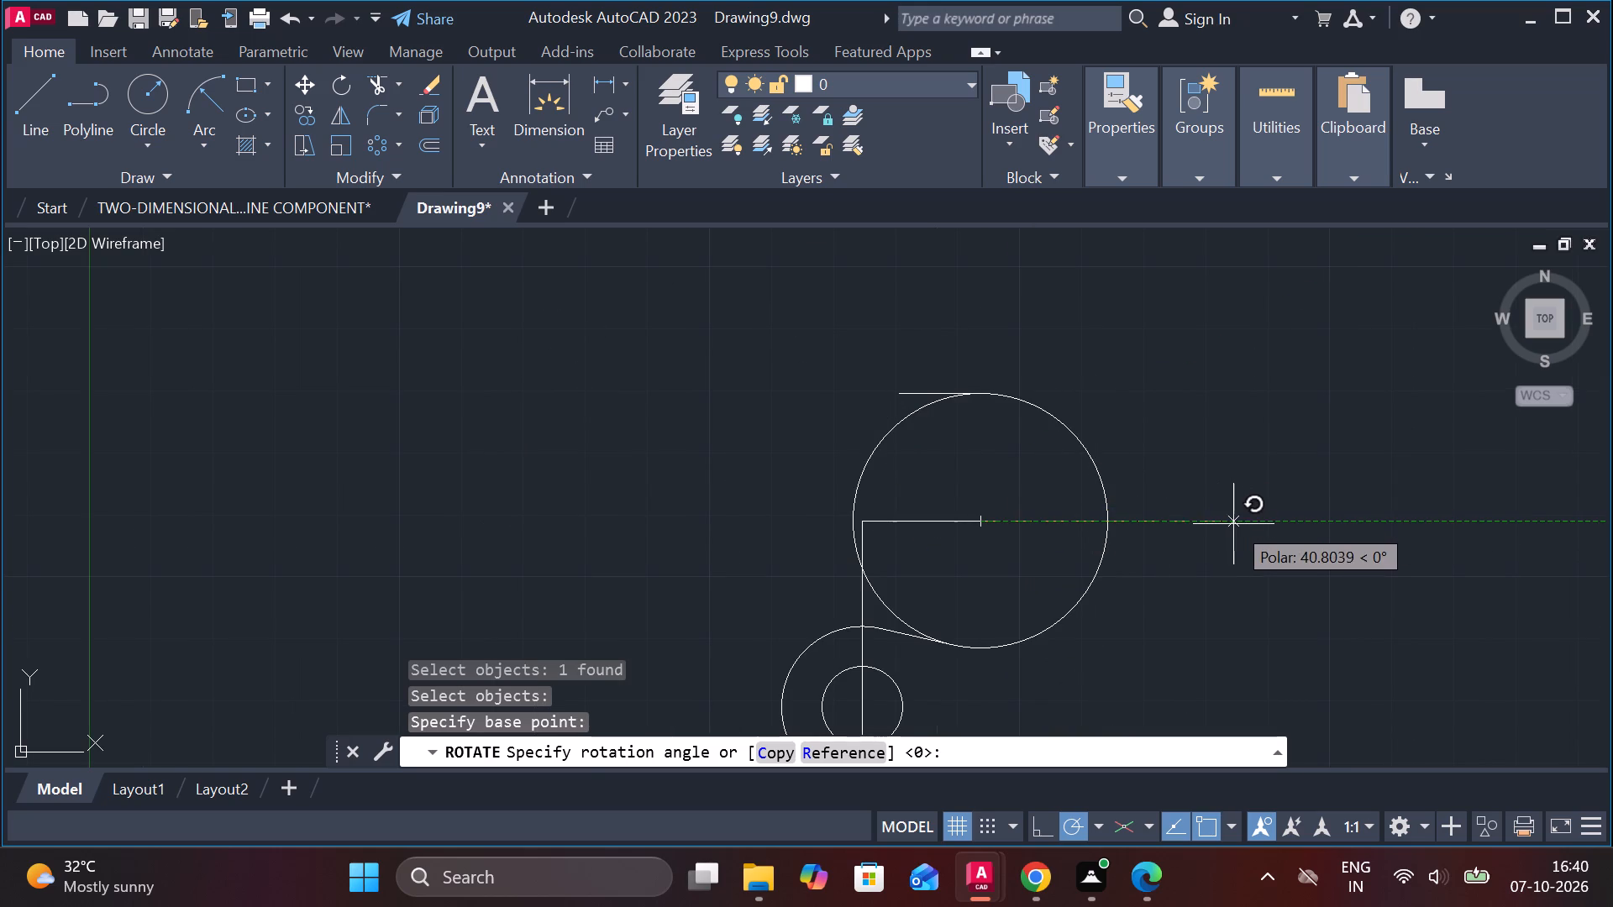
key(minus)
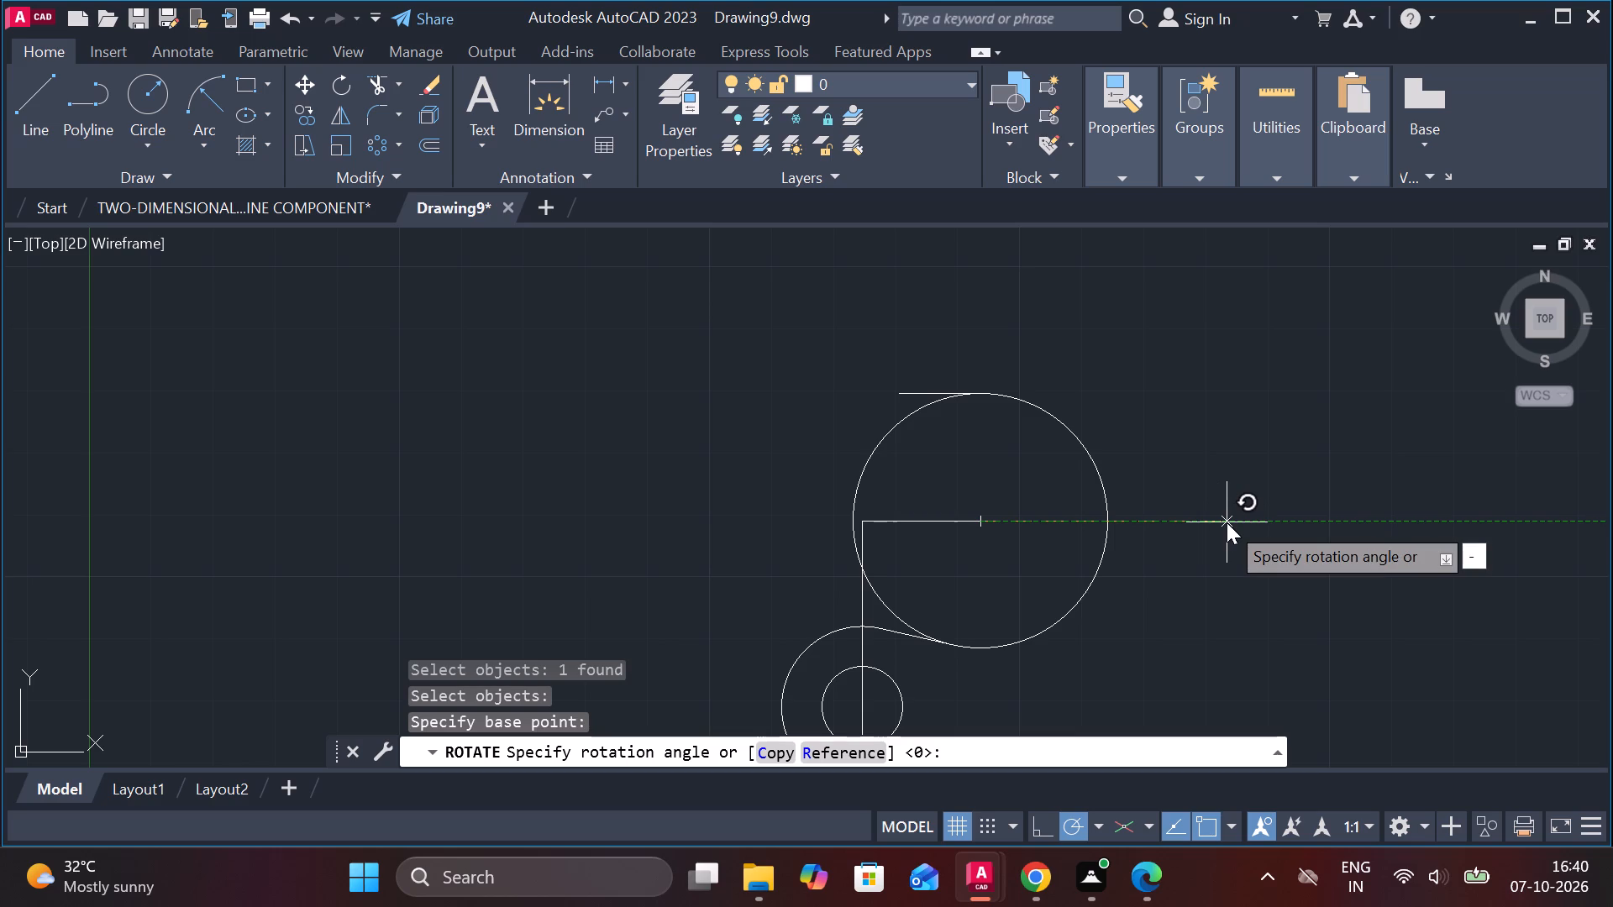
text(12)
key(Return)
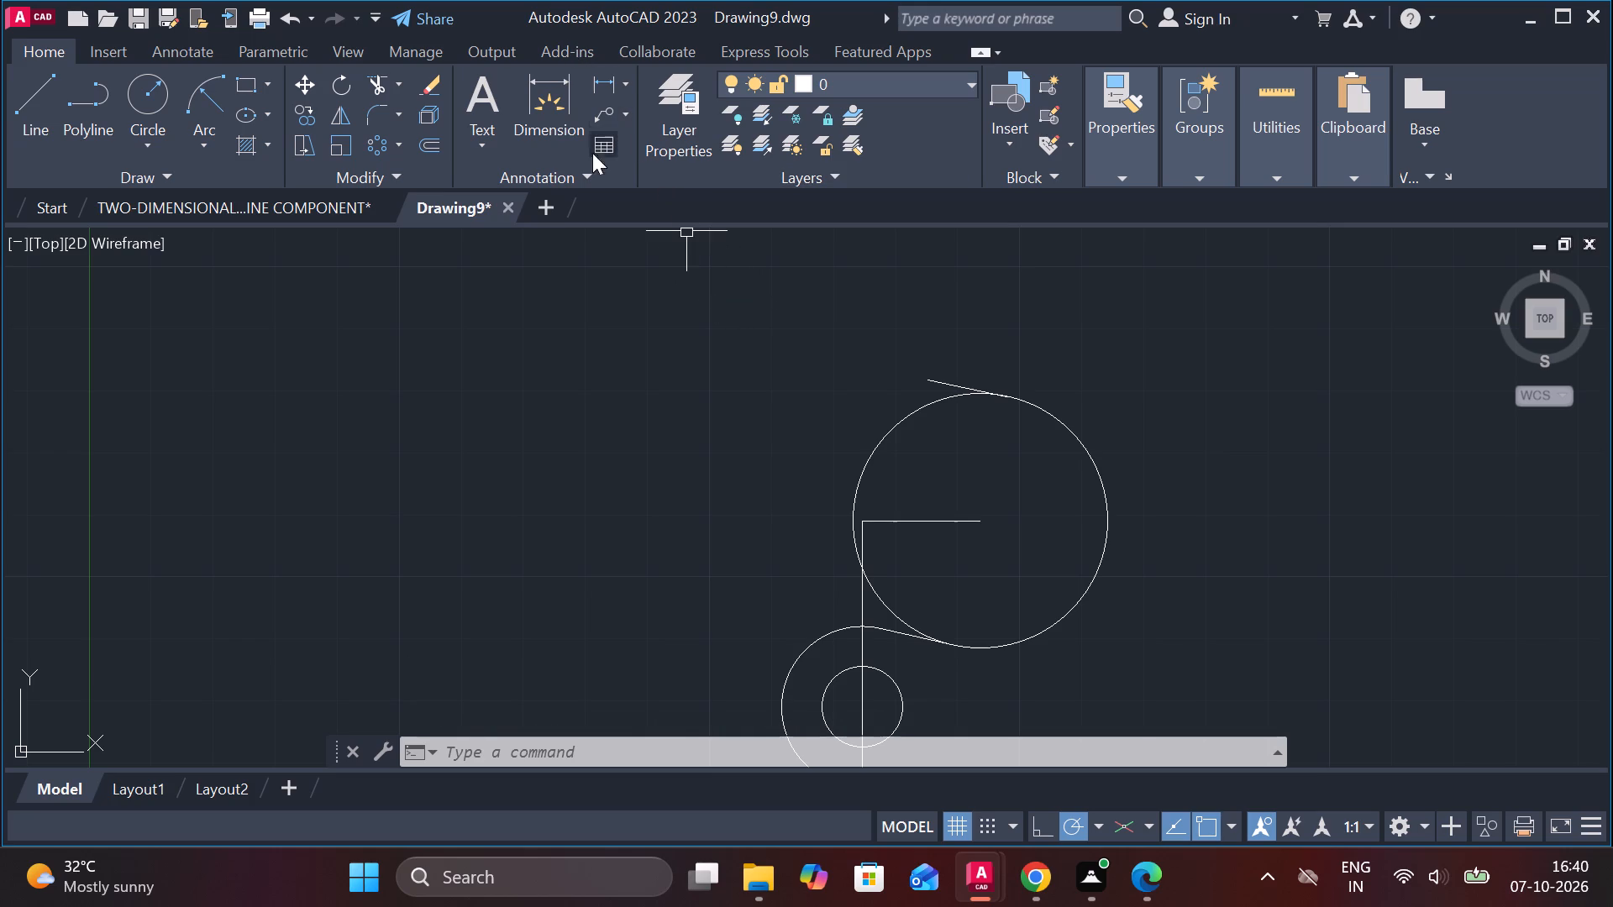
Offset the rotated tangent line outward from the upper circle using the Through option.
click(433, 144)
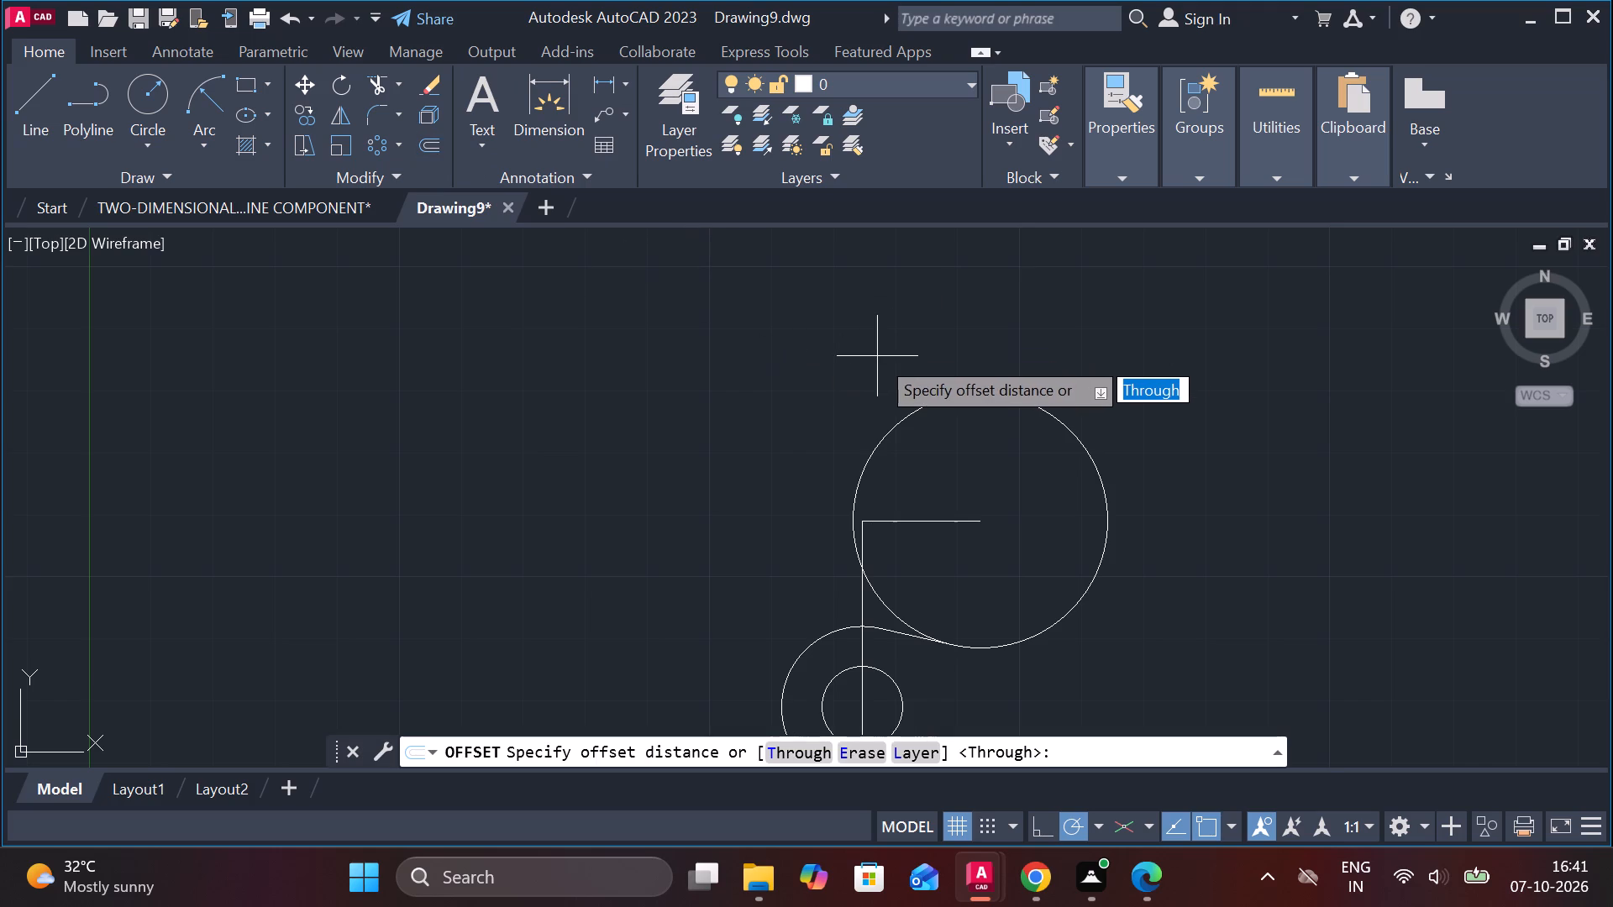
key(Return)
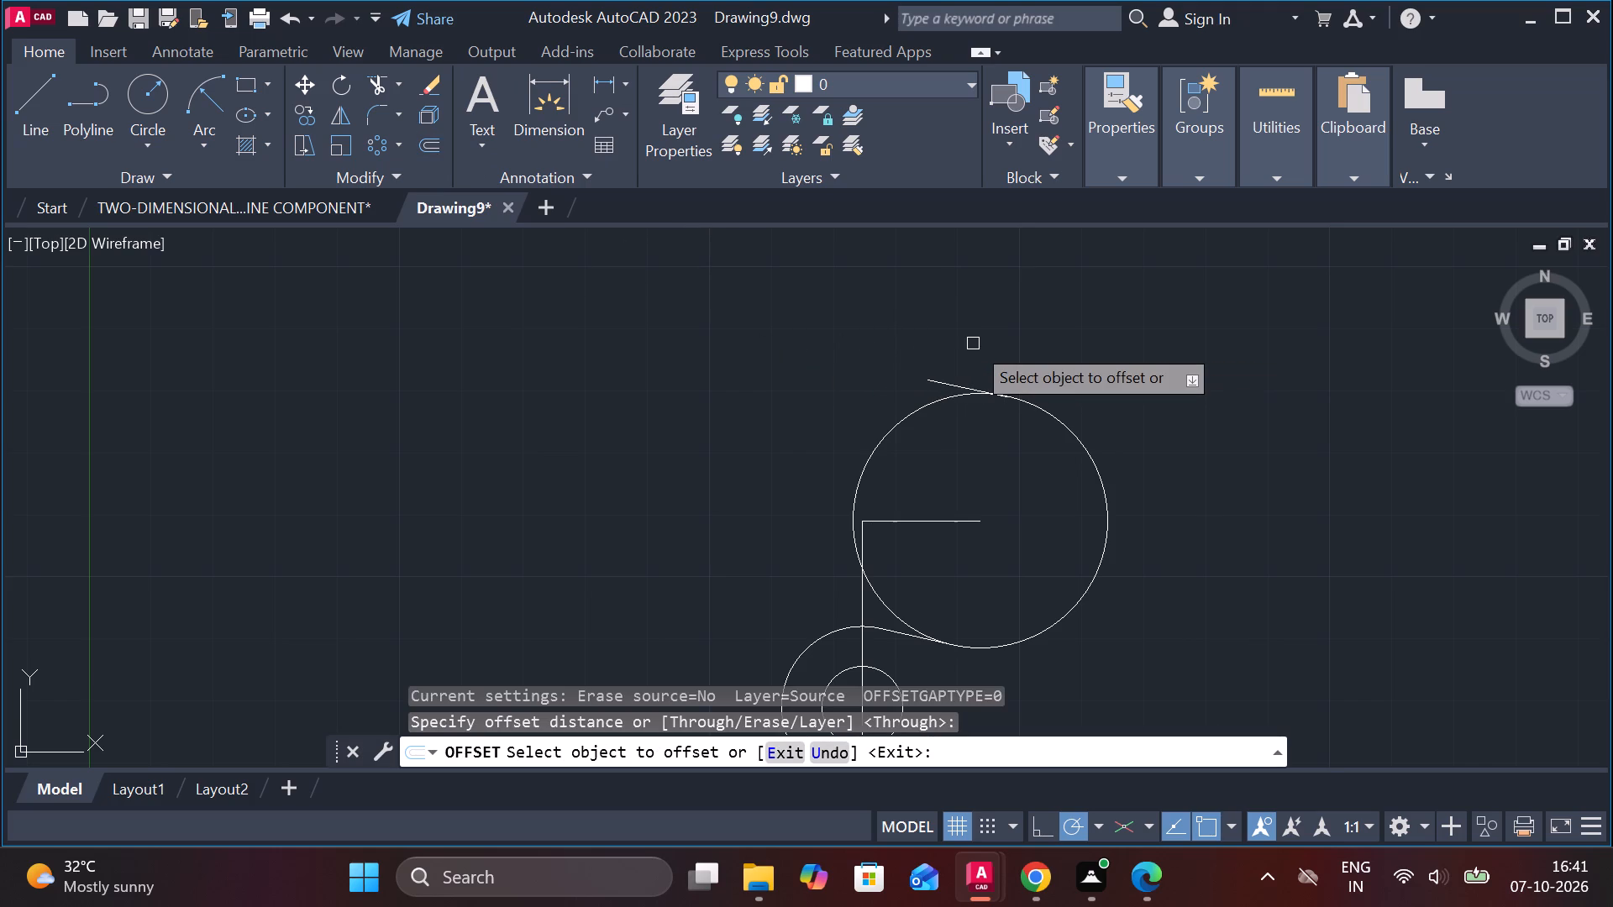
scroll(934, 353, up, 2)
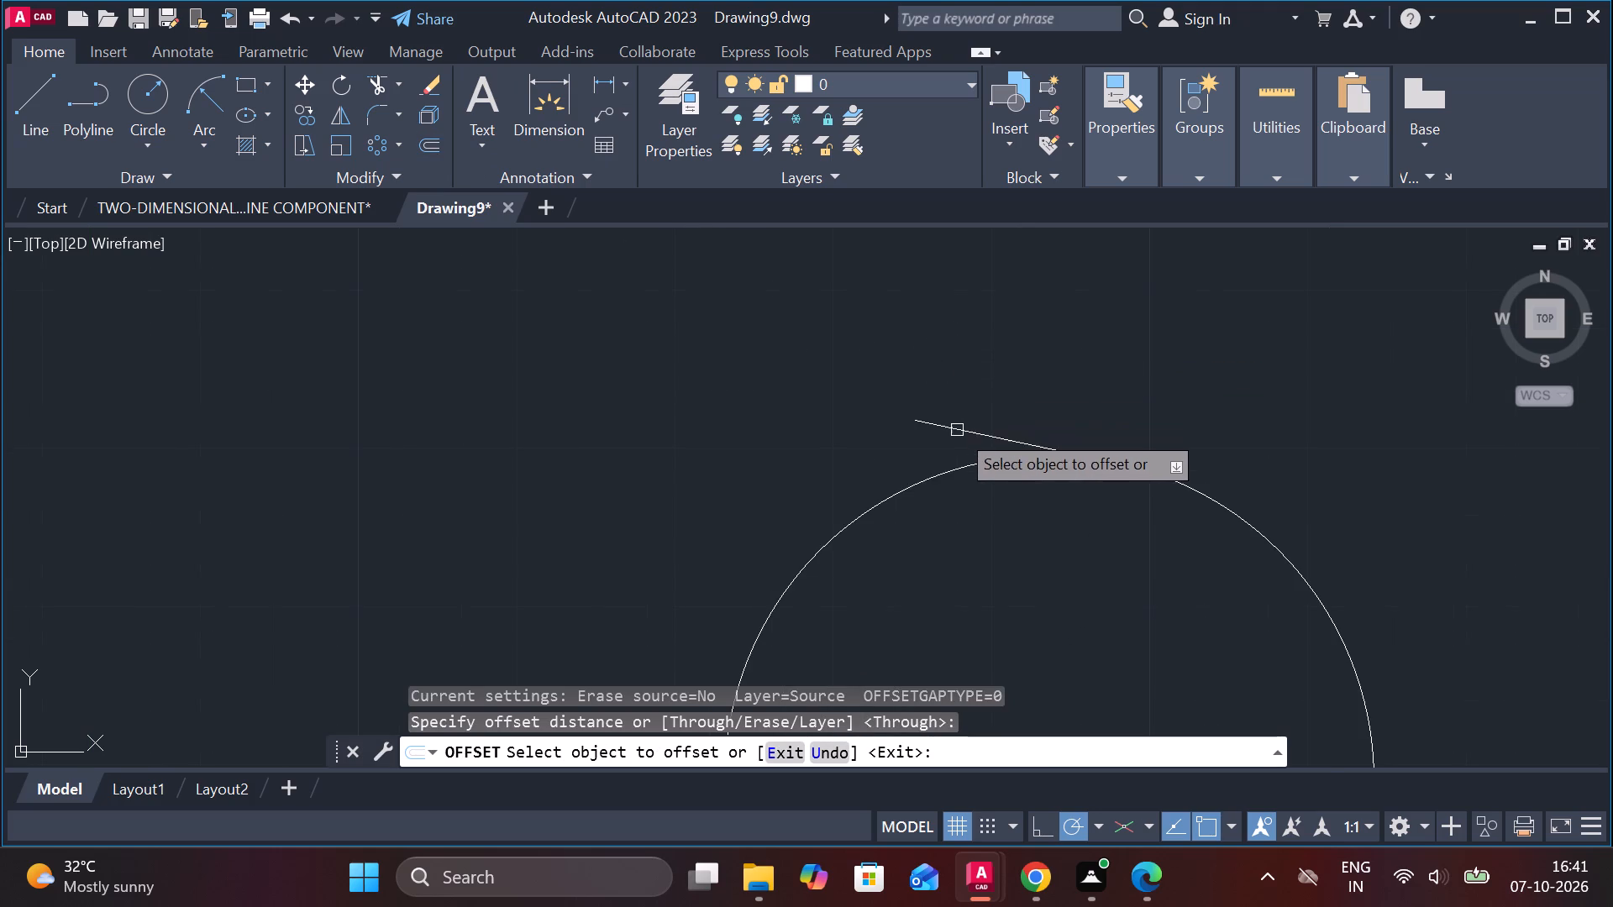
click(957, 430)
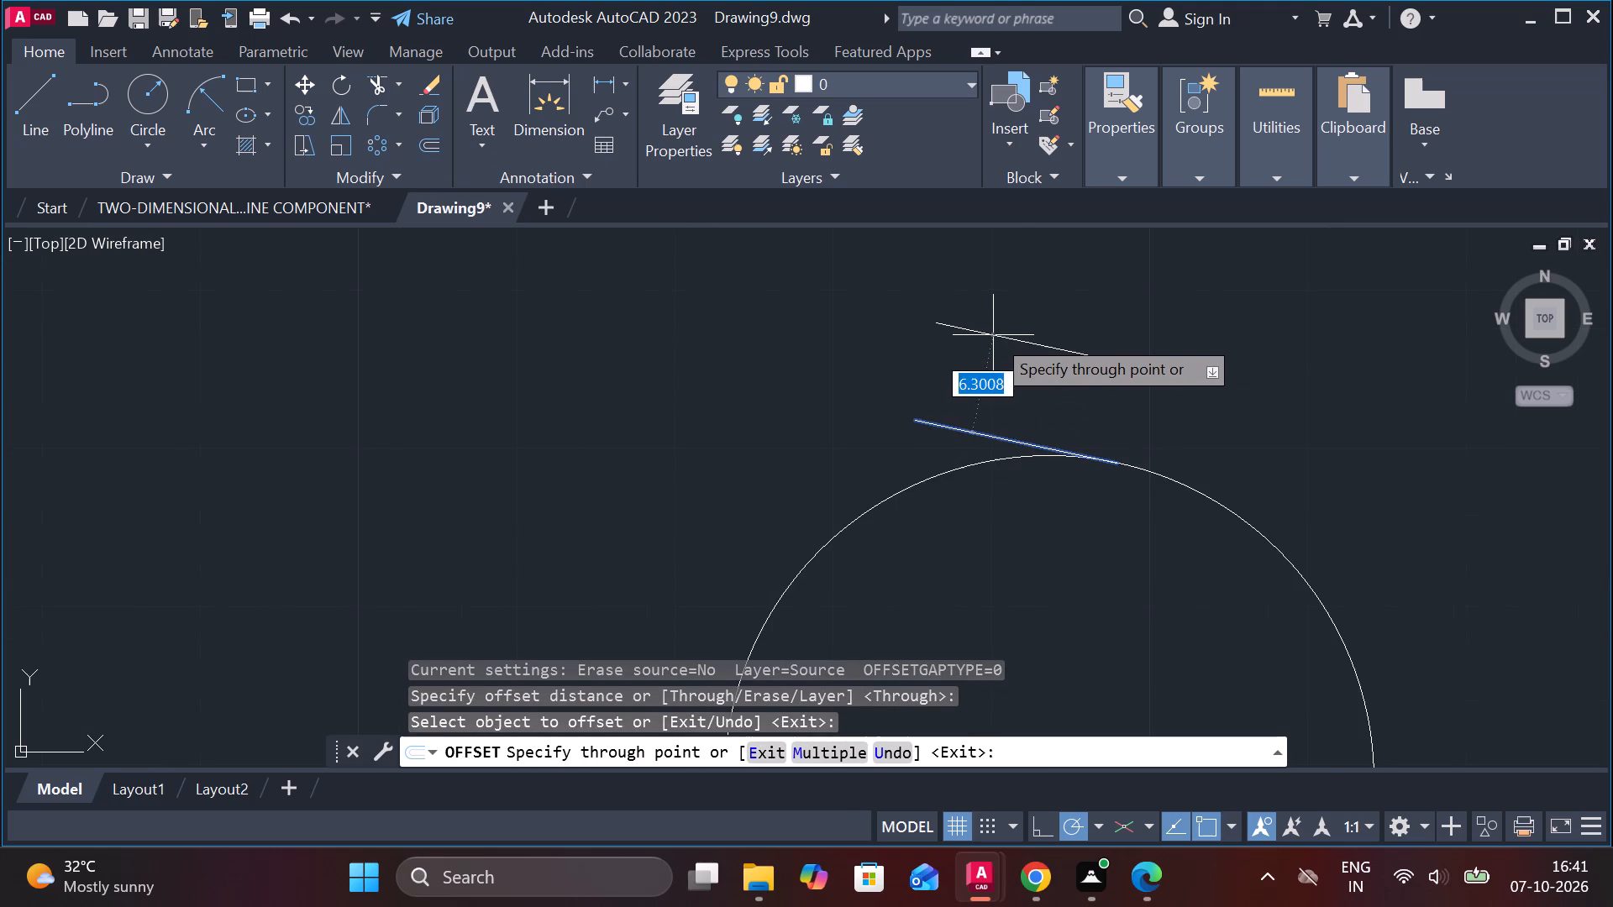
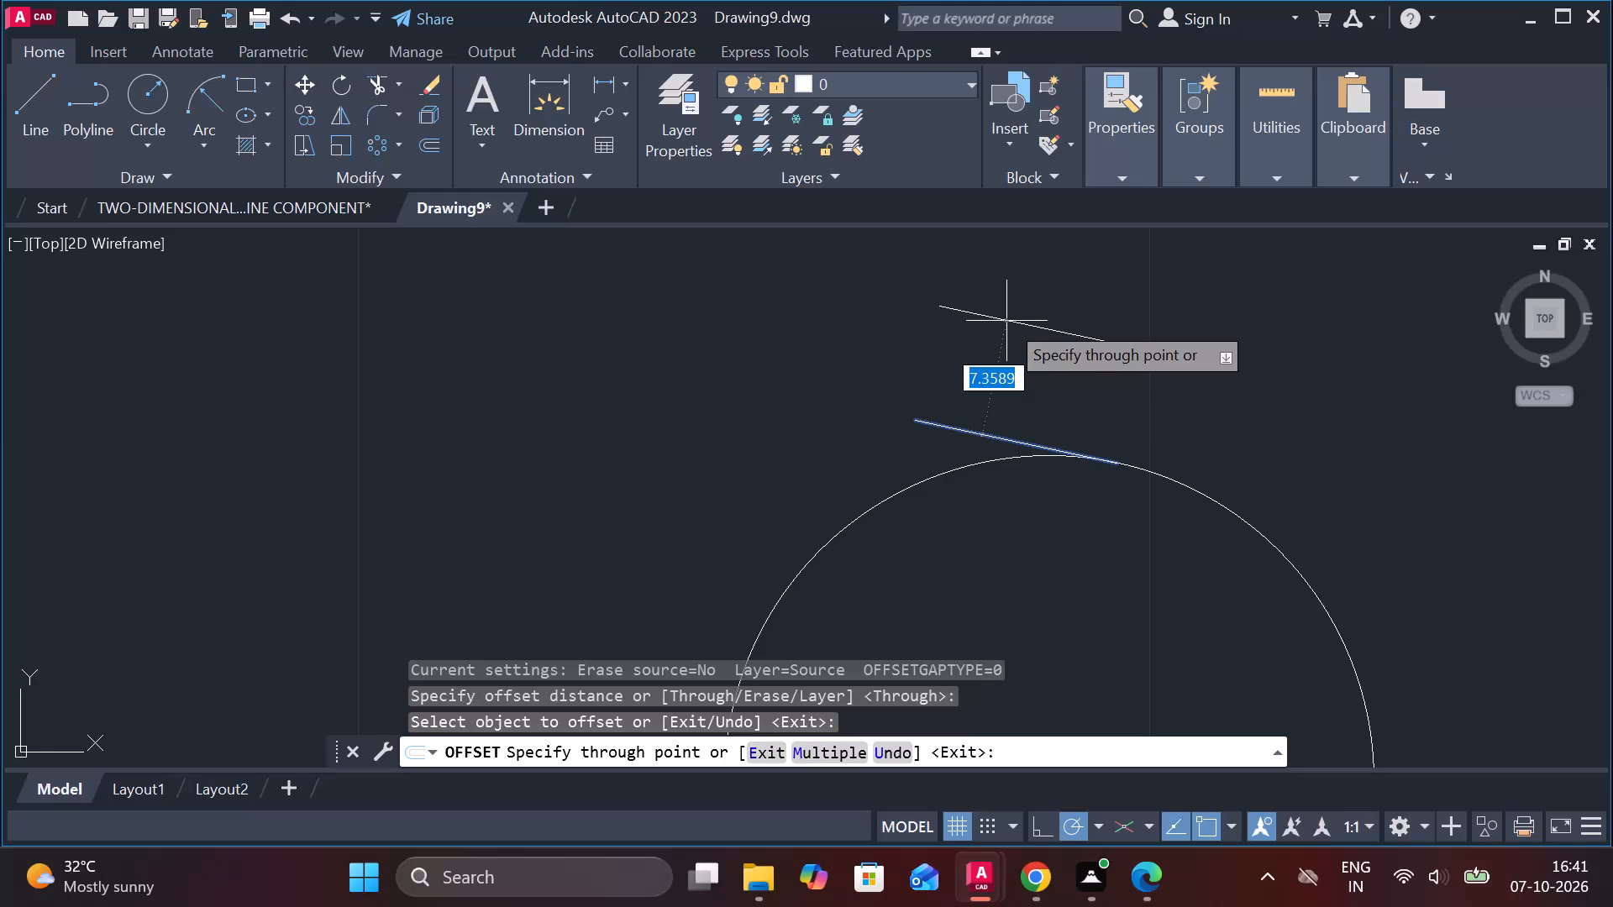
Place the parallel copy of the rotated tangent line 16 units outward from the upper circle.
key(1)
key(6)
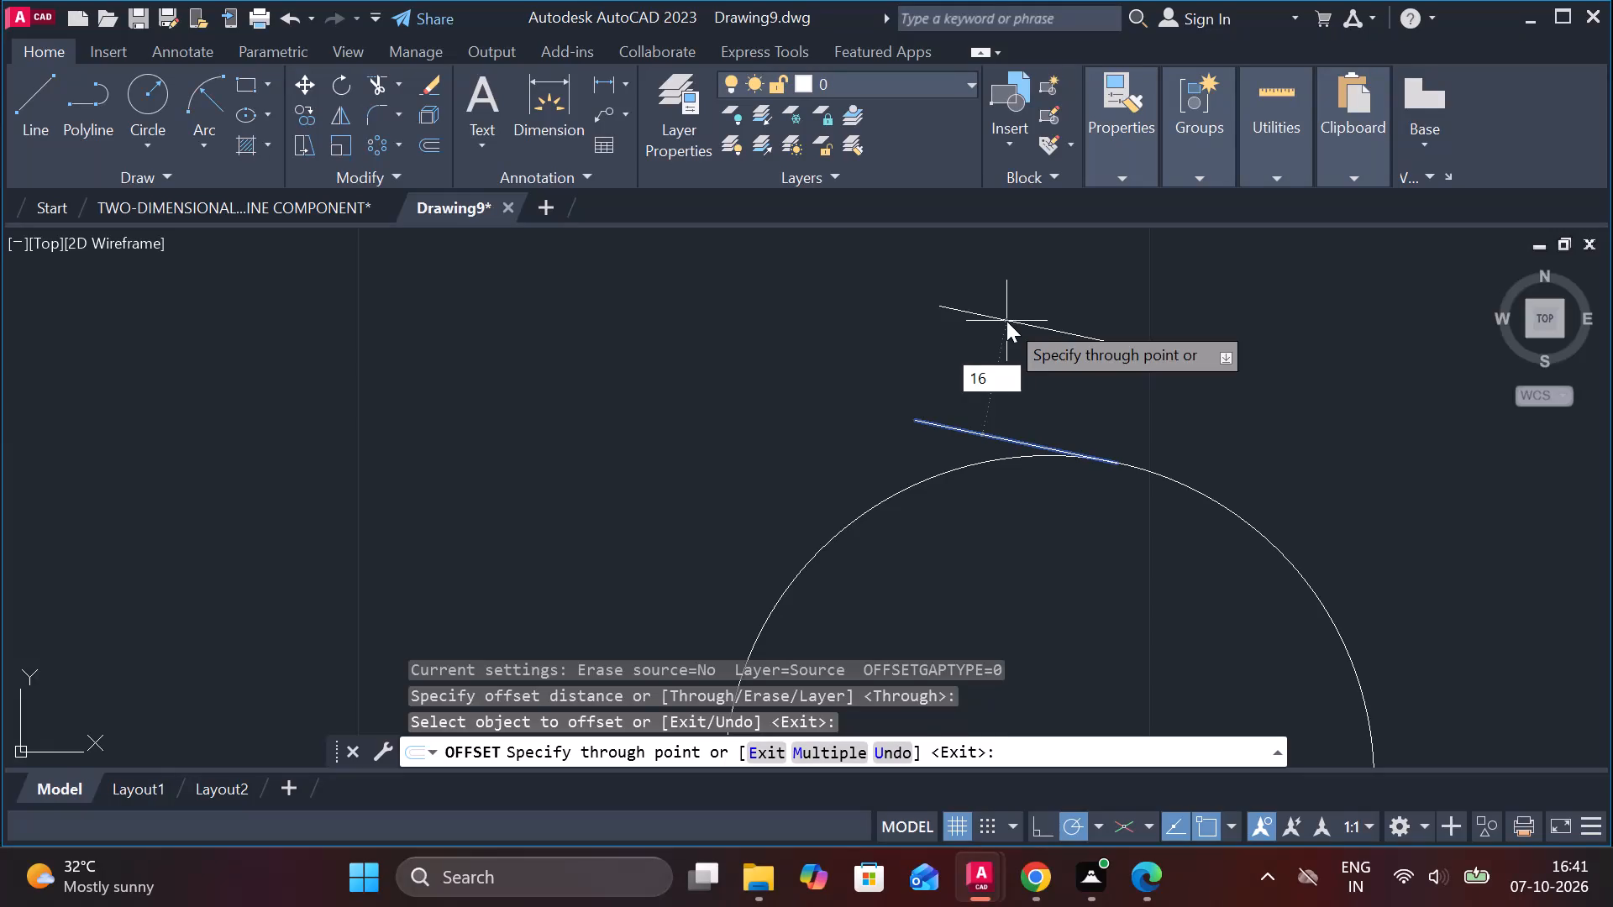
key(Return)
Draw a two-point circle of diameter 16 spanning the left endpoints of the two parallel angled lines.
scroll(1008, 321, down, 2)
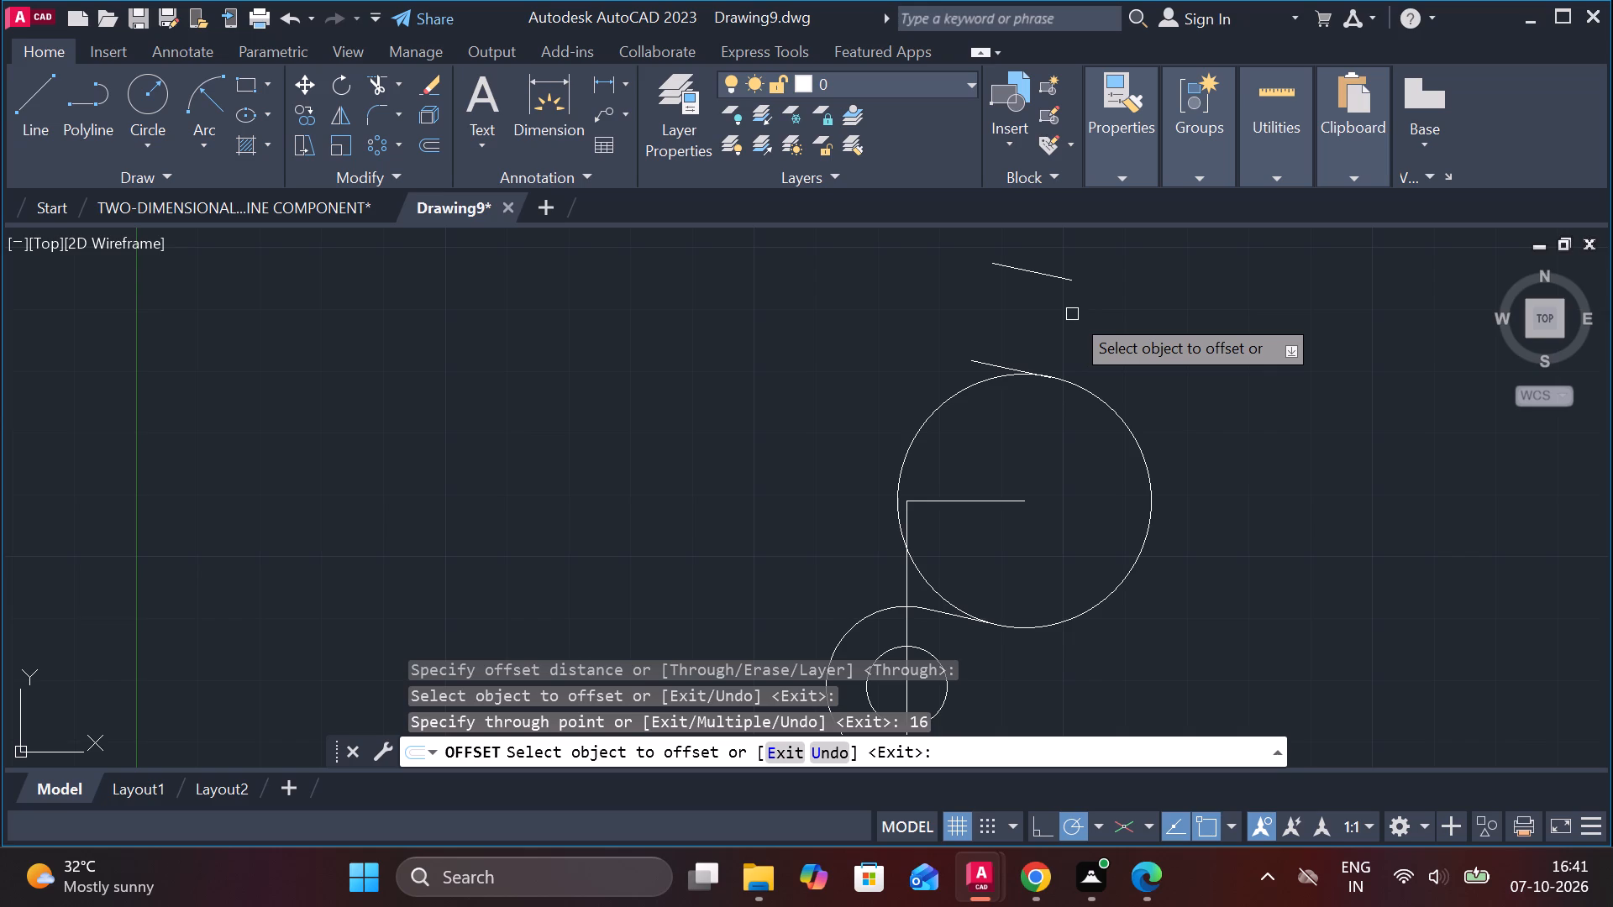
scroll(1072, 314, up, 1)
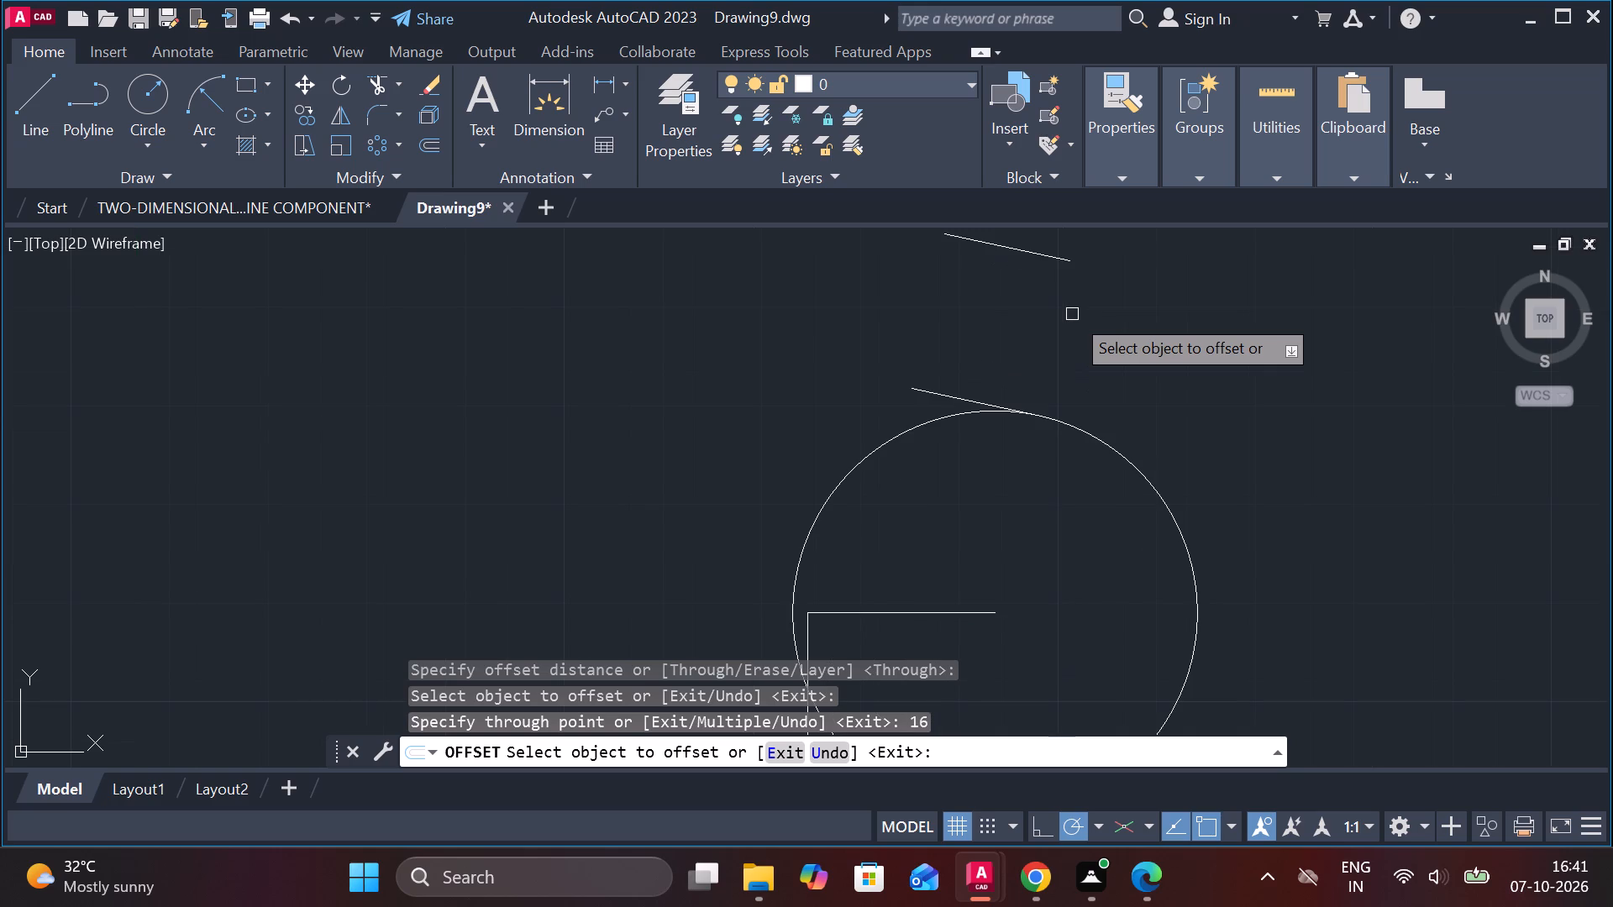
click(151, 145)
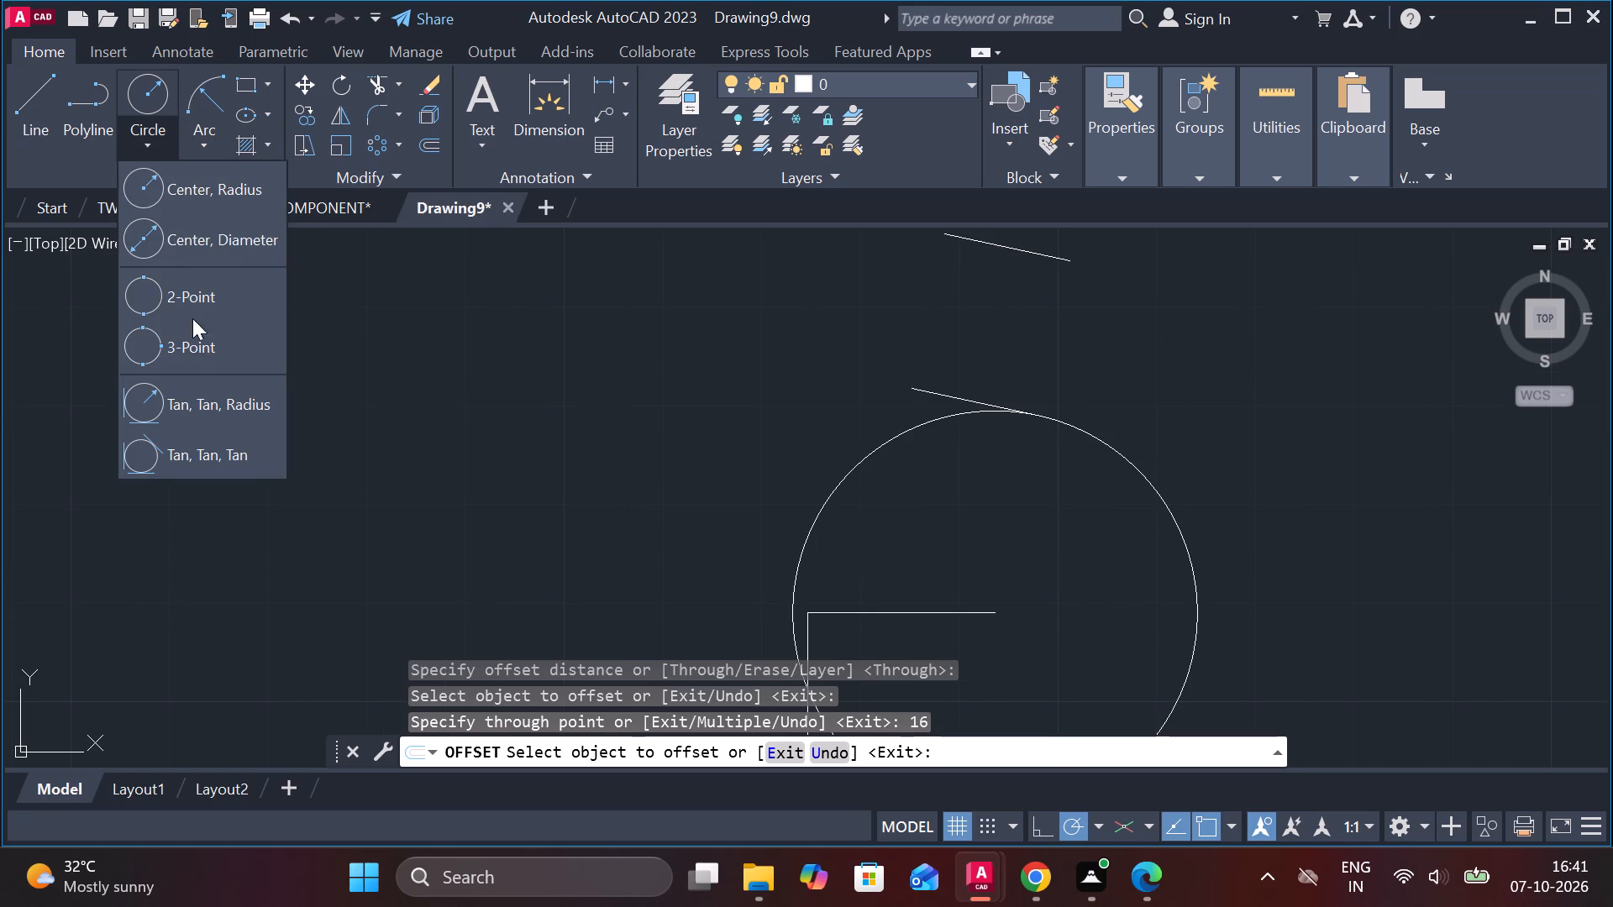
click(190, 302)
scroll(1004, 284, up, 1)
middle_drag(992, 367, 985, 380)
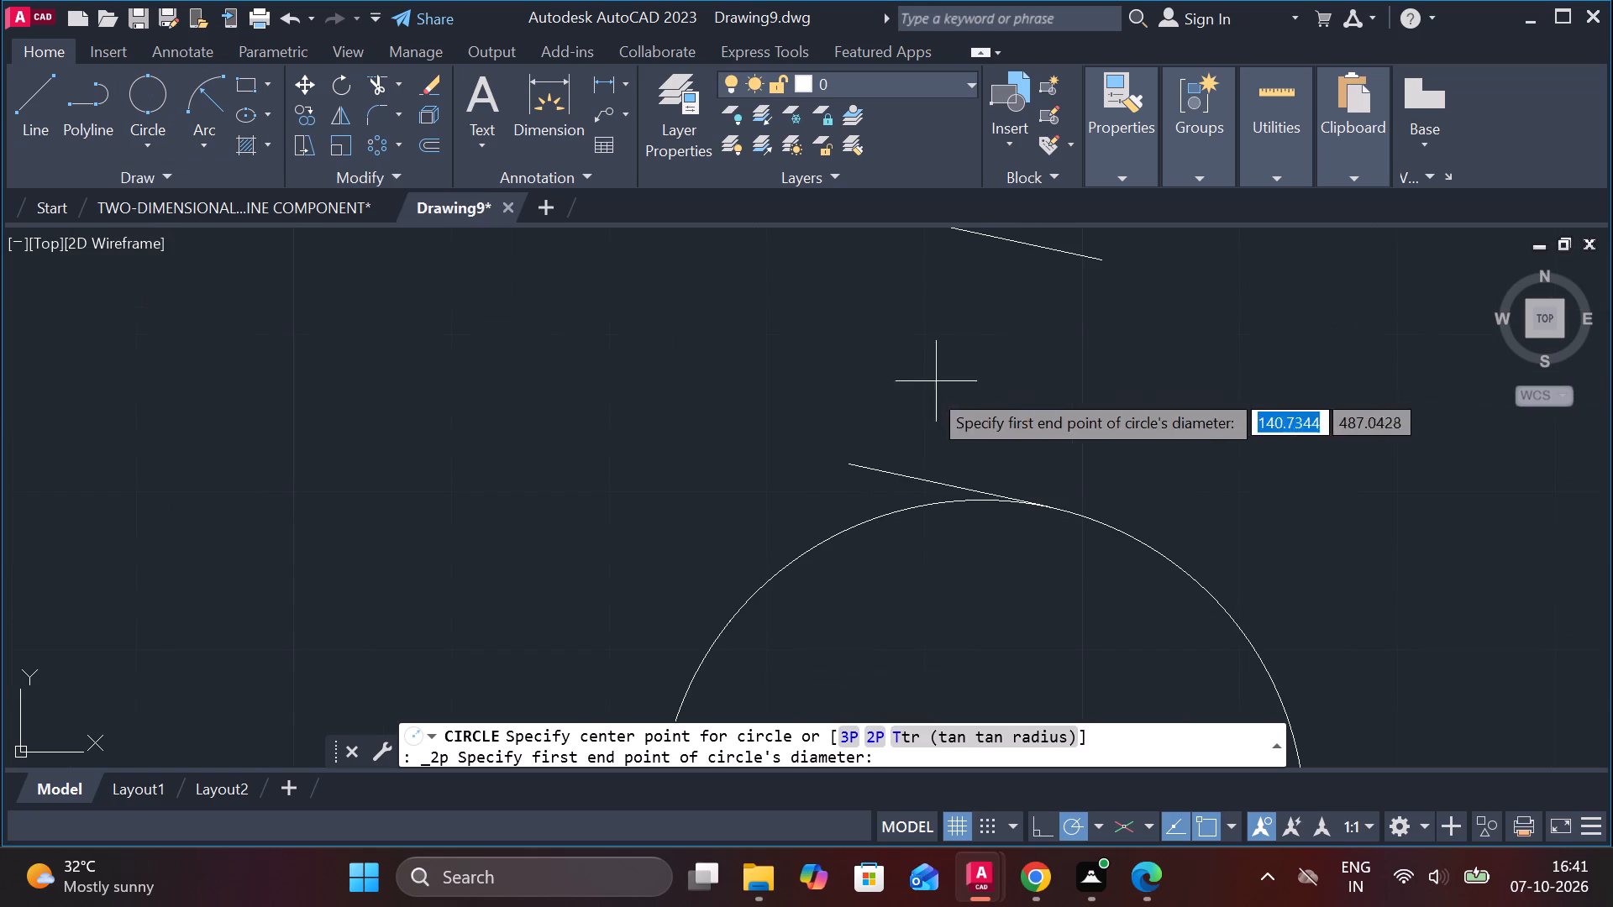
click(846, 466)
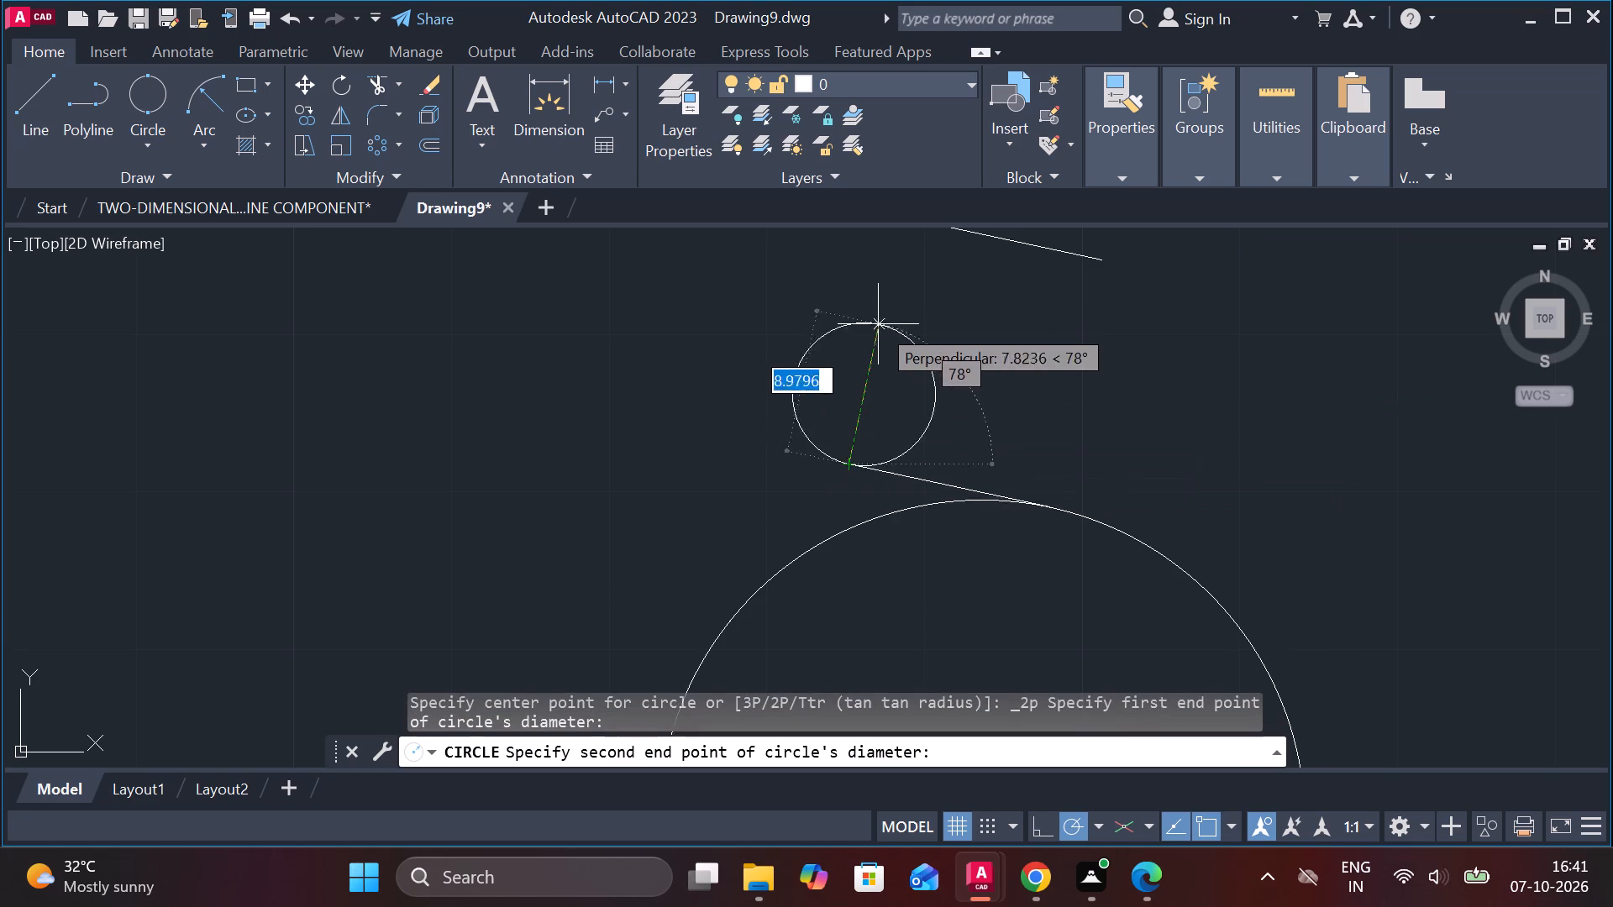
middle_drag(880, 325, 849, 458)
click(870, 349)
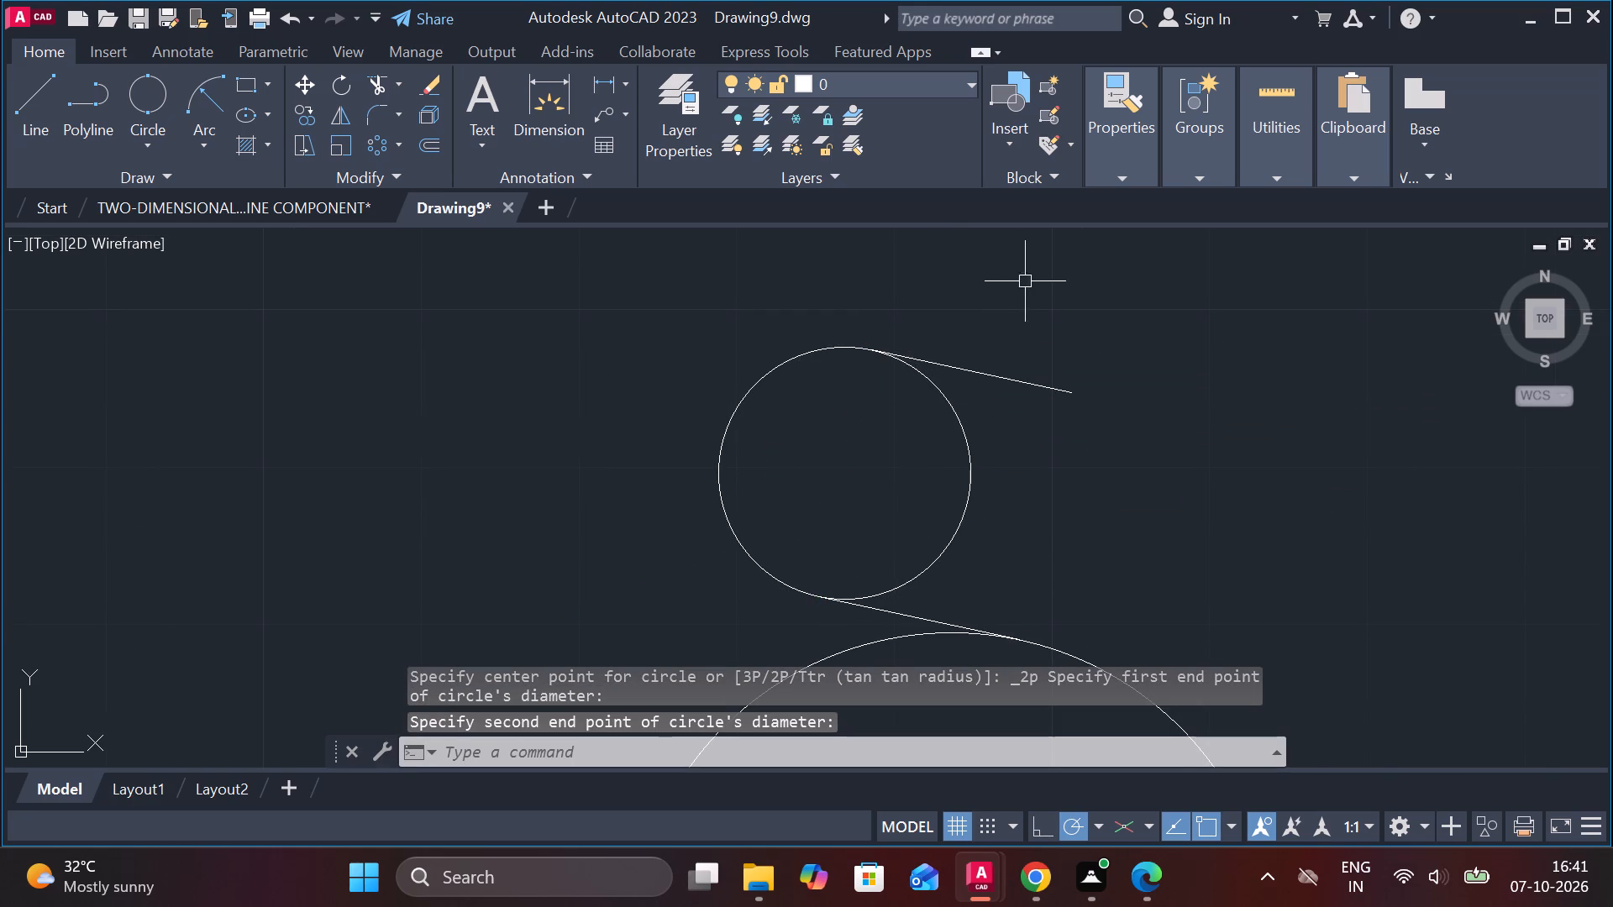
Trim away the right half of the two-point circle, leaving a rounded end between the angled lines.
scroll(1037, 339, down, 2)
click(382, 76)
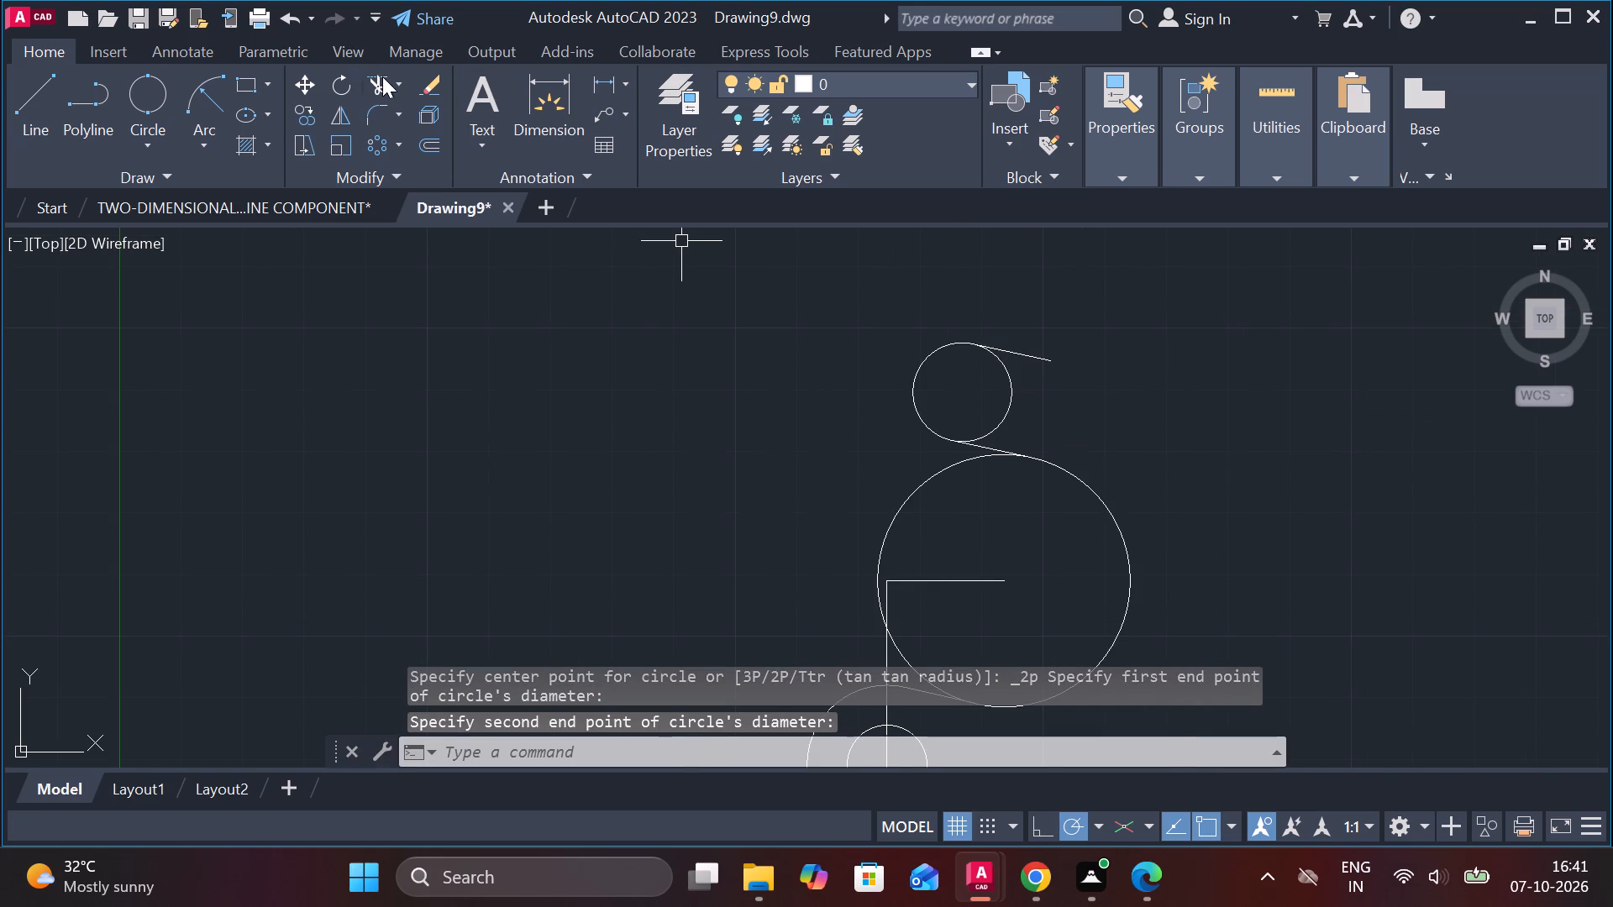
click(1008, 403)
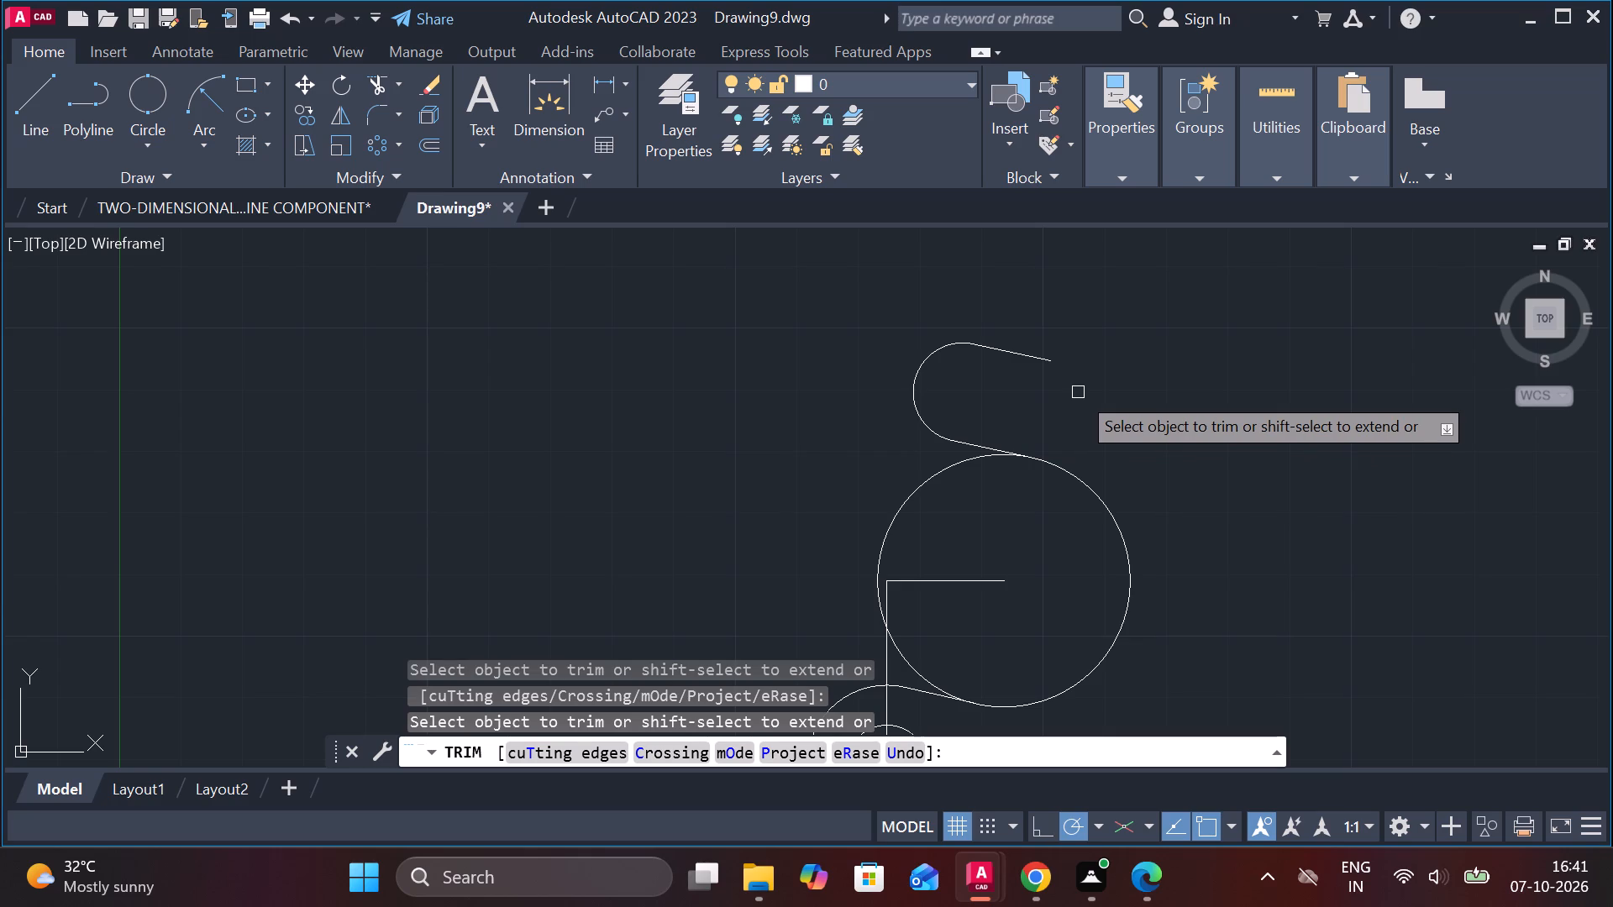
Examine the whole profile from the bottom circle up to the rounded top end.
scroll(1078, 392, down, 2)
scroll(1131, 417, up, 1)
middle_drag(1128, 448, 1101, 448)
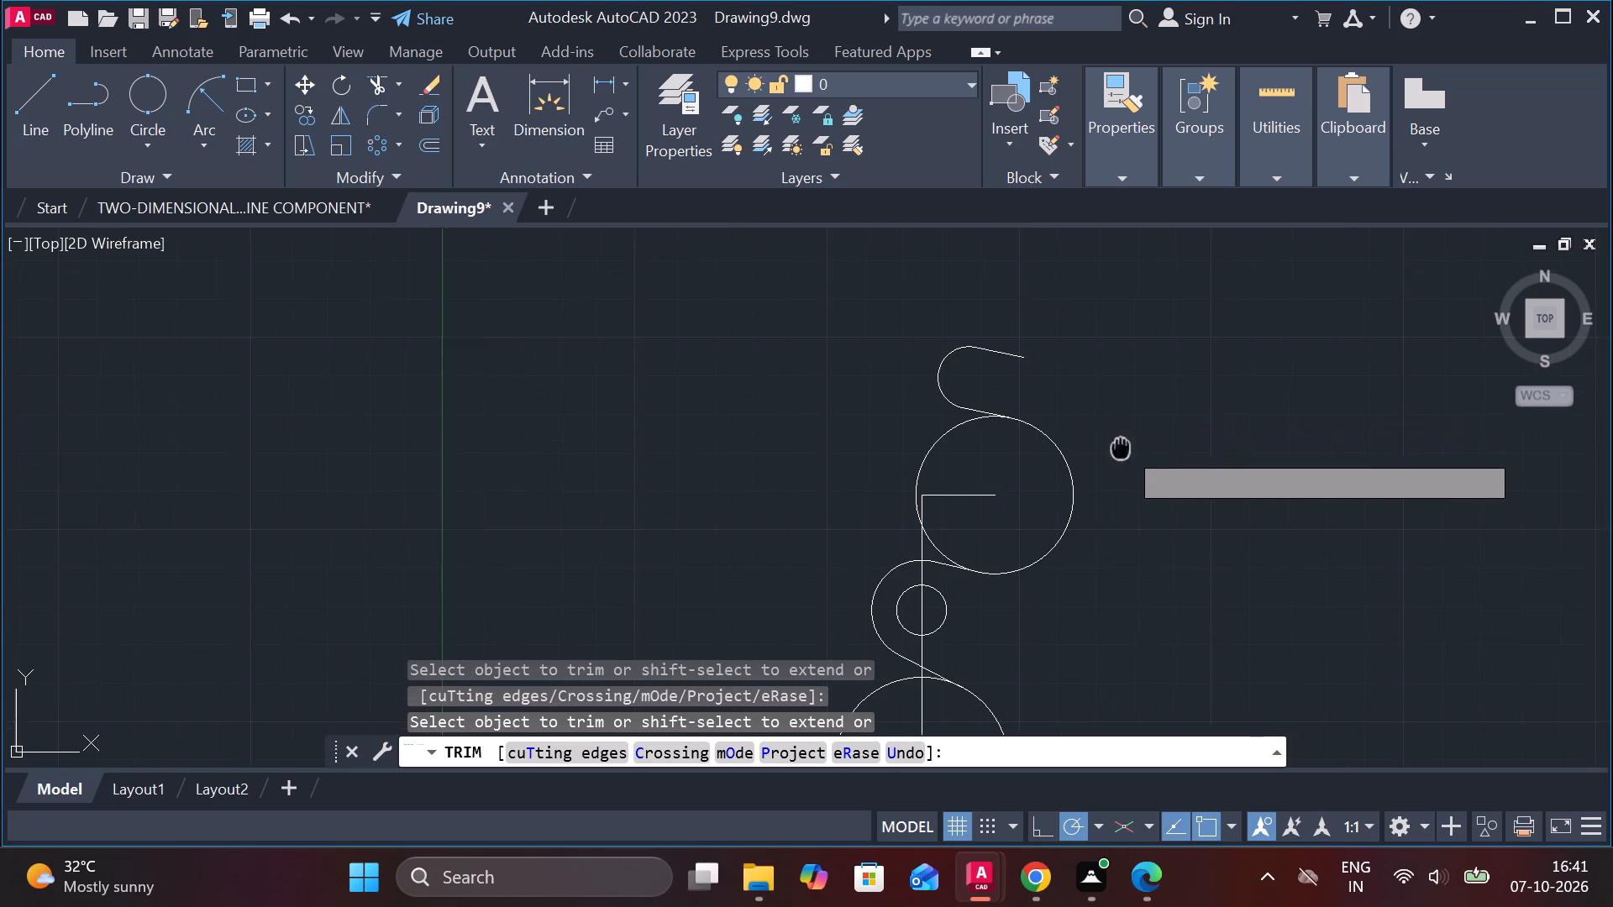
middle_drag(1101, 448, 937, 365)
scroll(942, 370, down, 1)
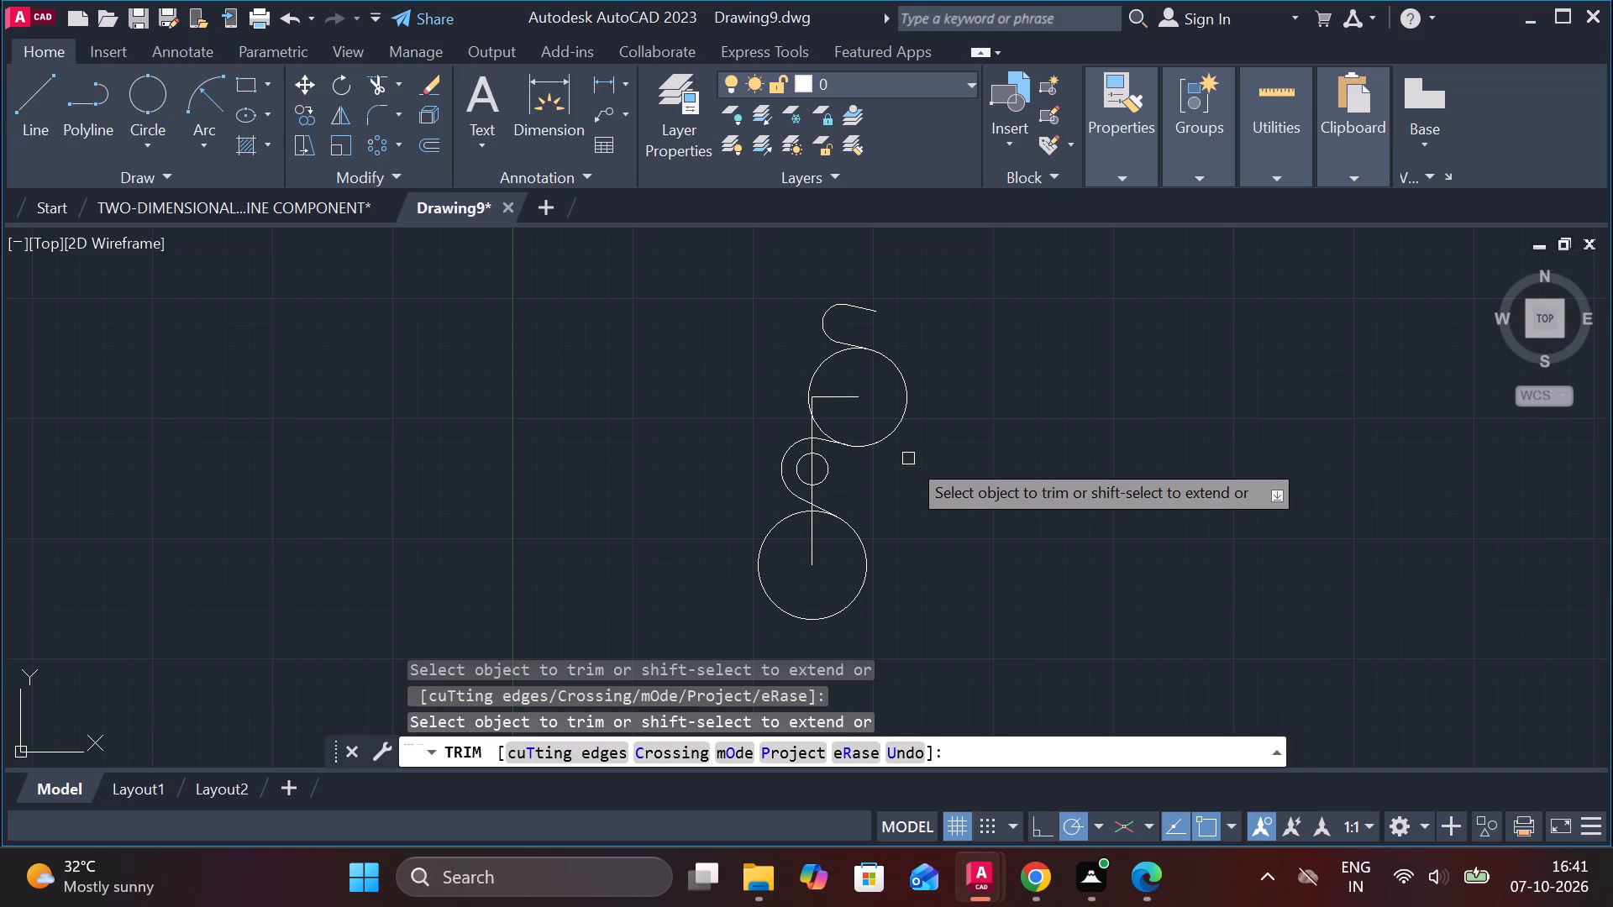
scroll(908, 459, up, 3)
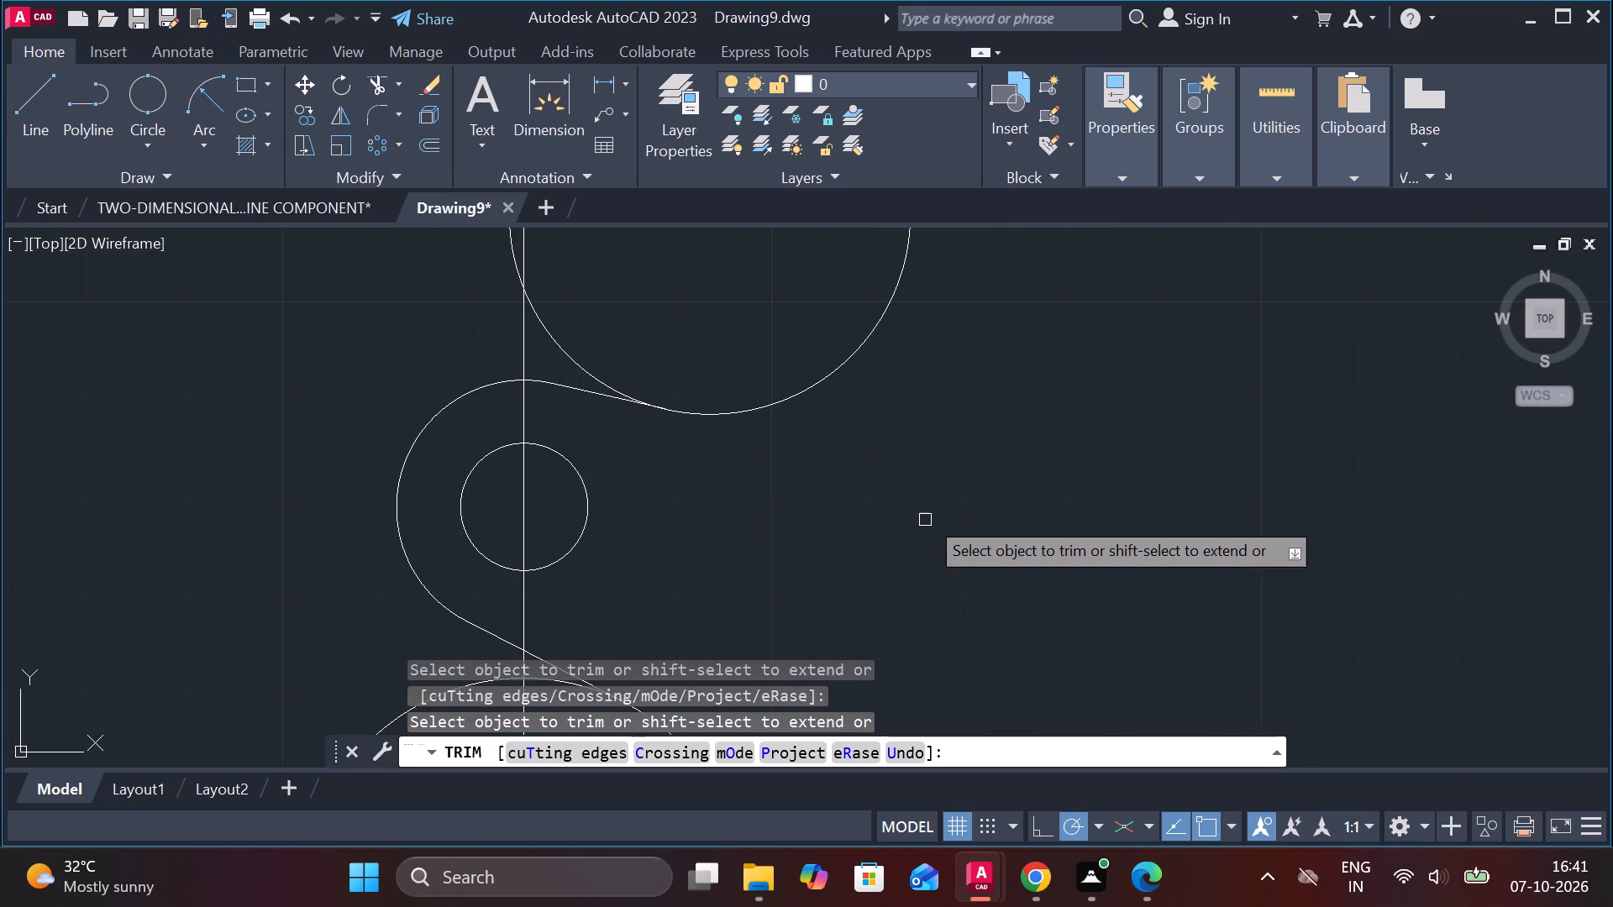
scroll(919, 474, down, 1)
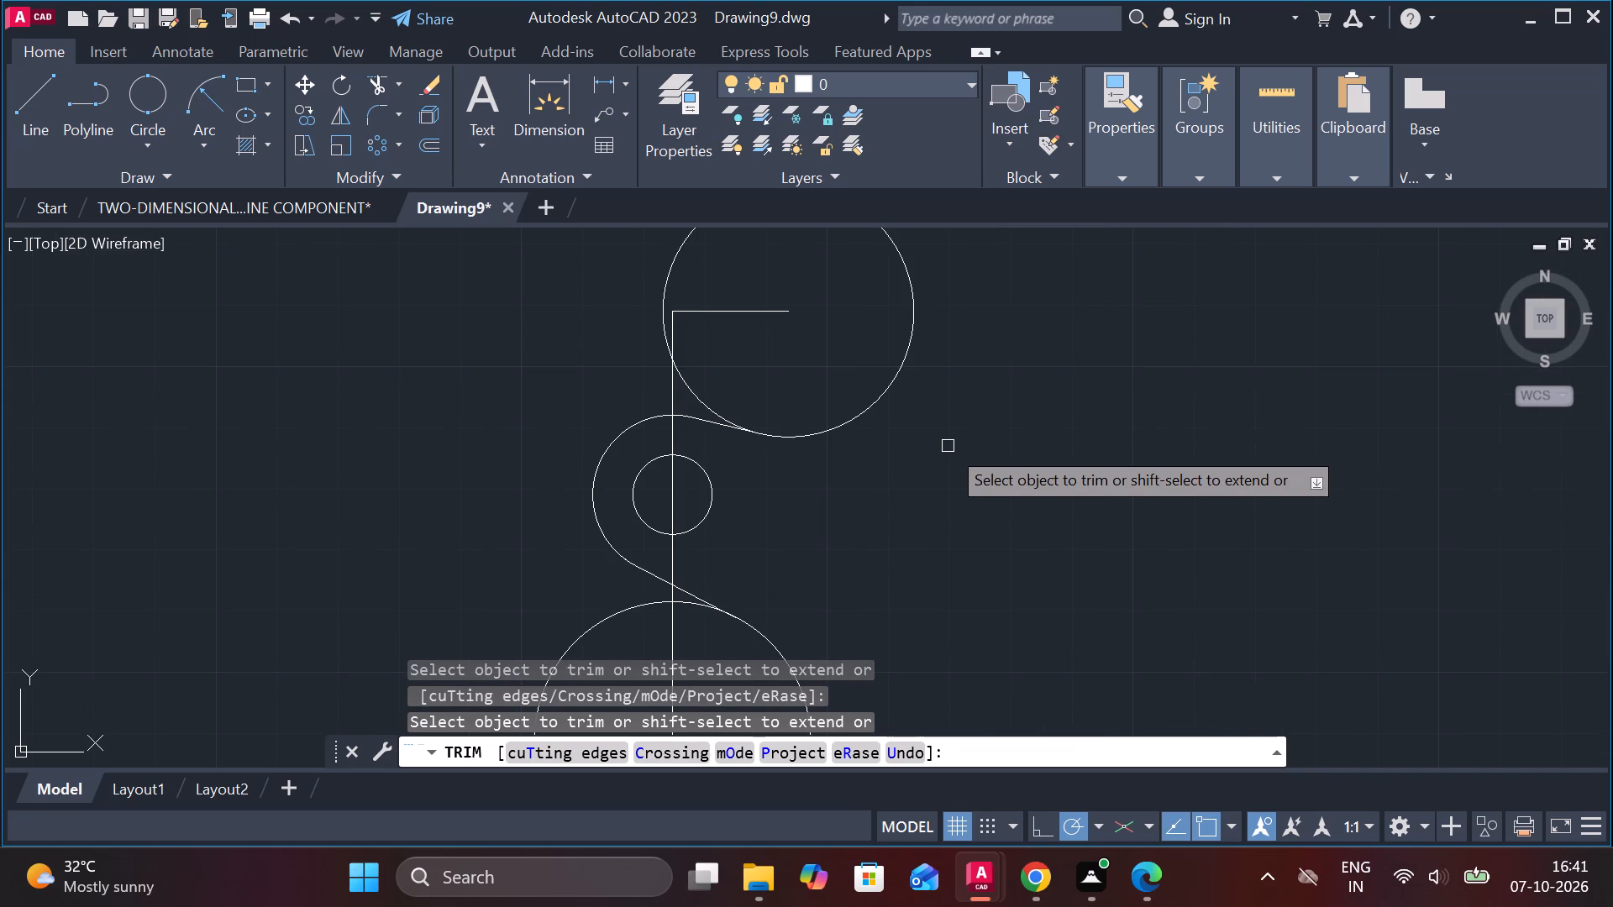
scroll(948, 446, down, 2)
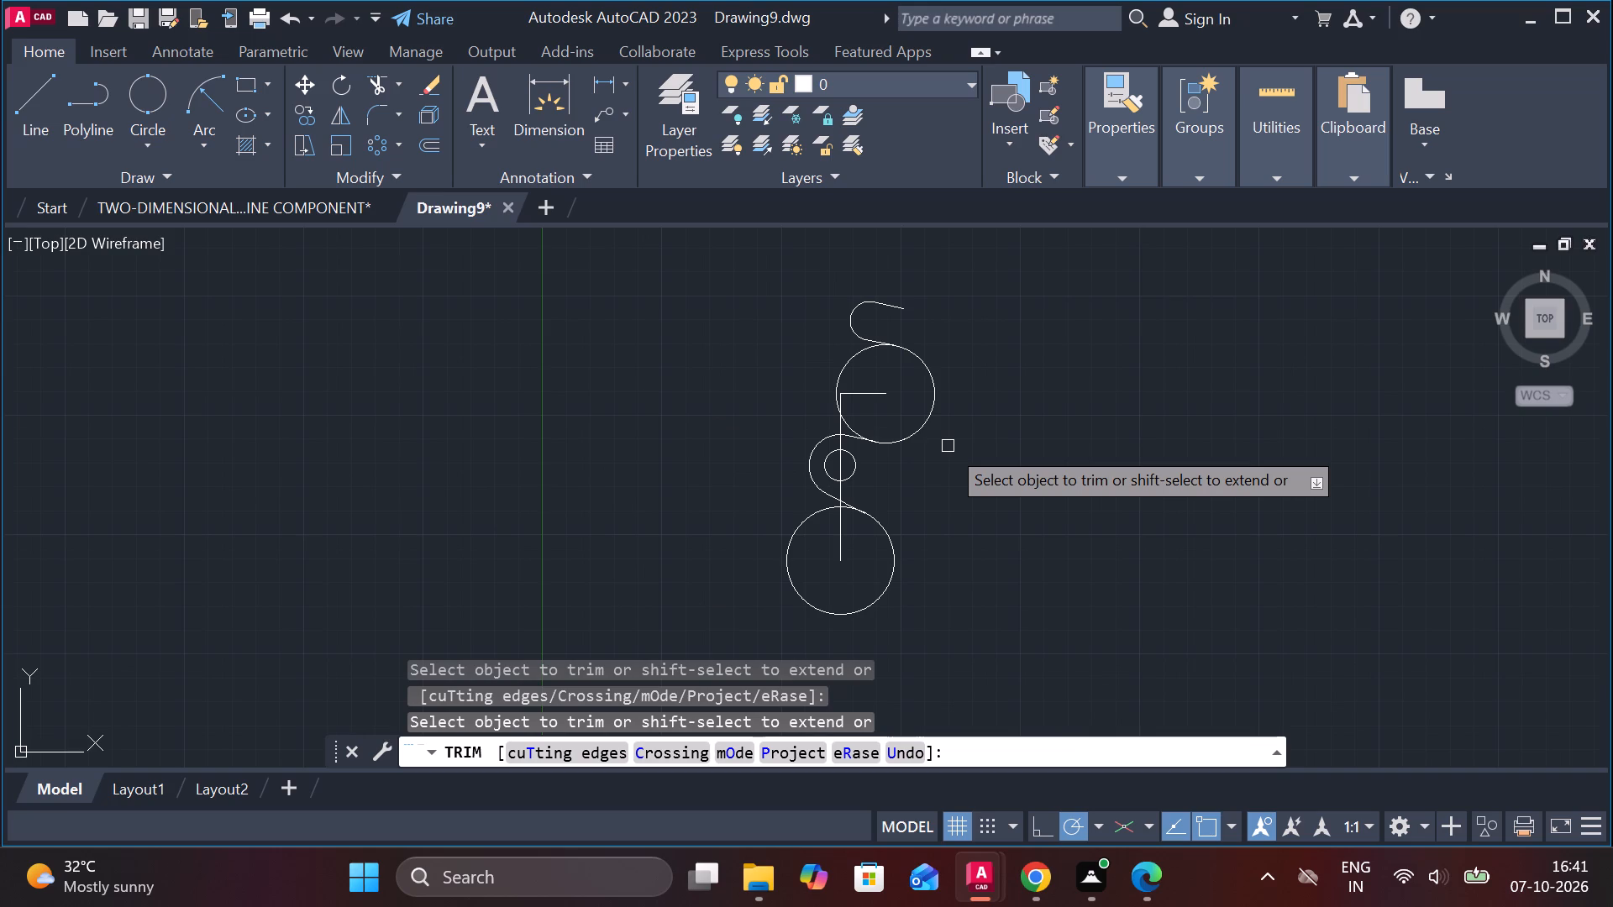
scroll(1006, 464, up, 1)
middle_drag(976, 438, 975, 438)
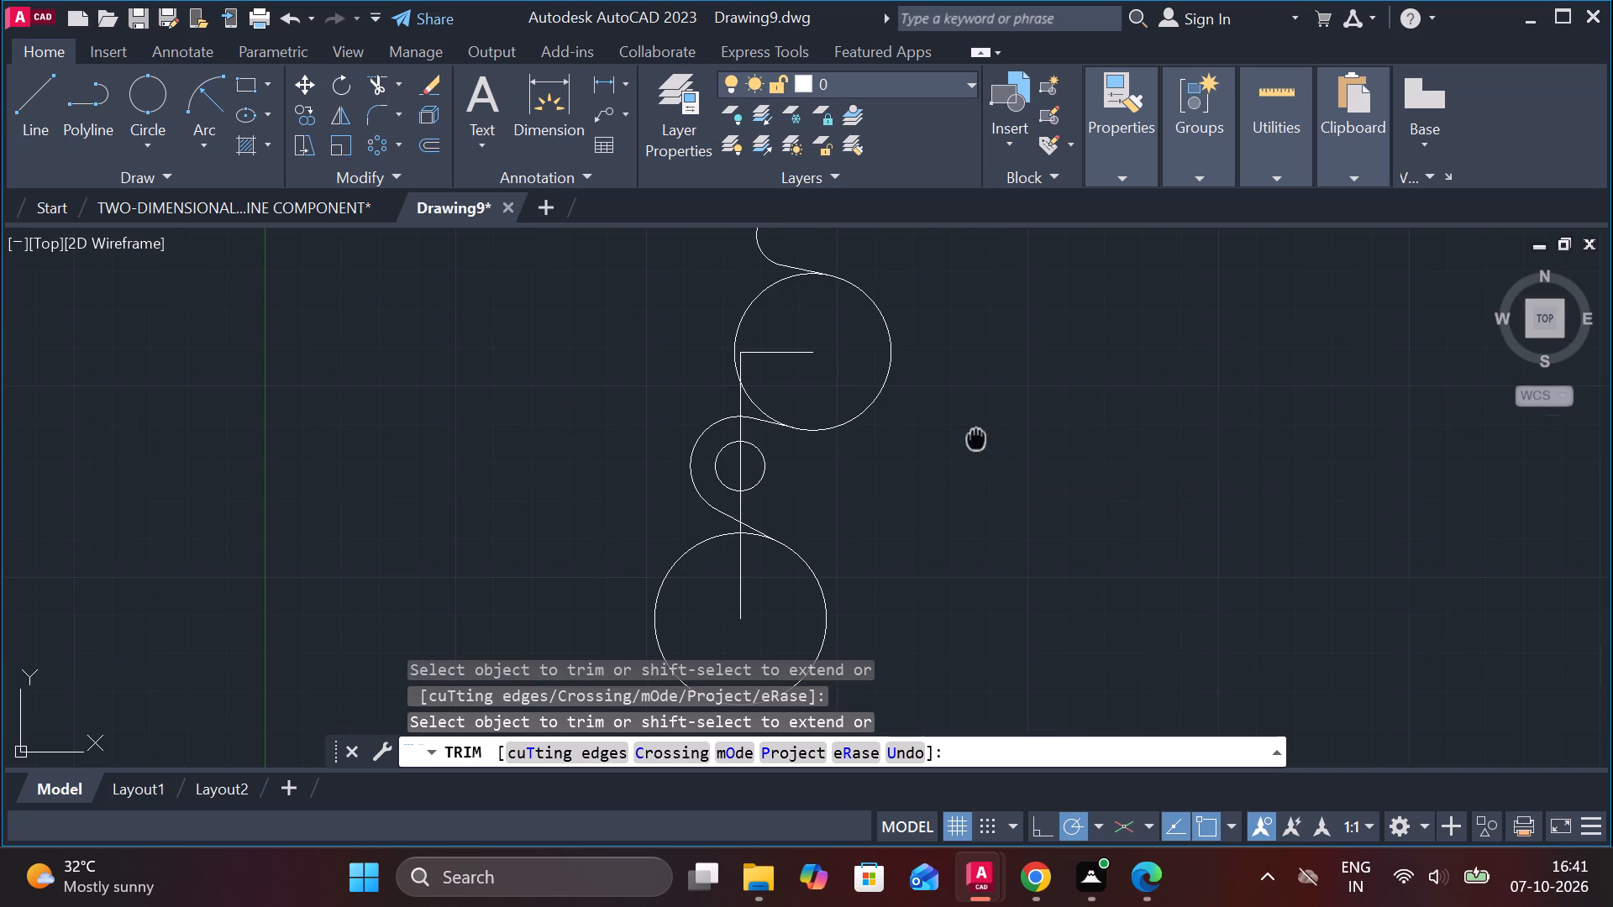
middle_drag(975, 438, 933, 532)
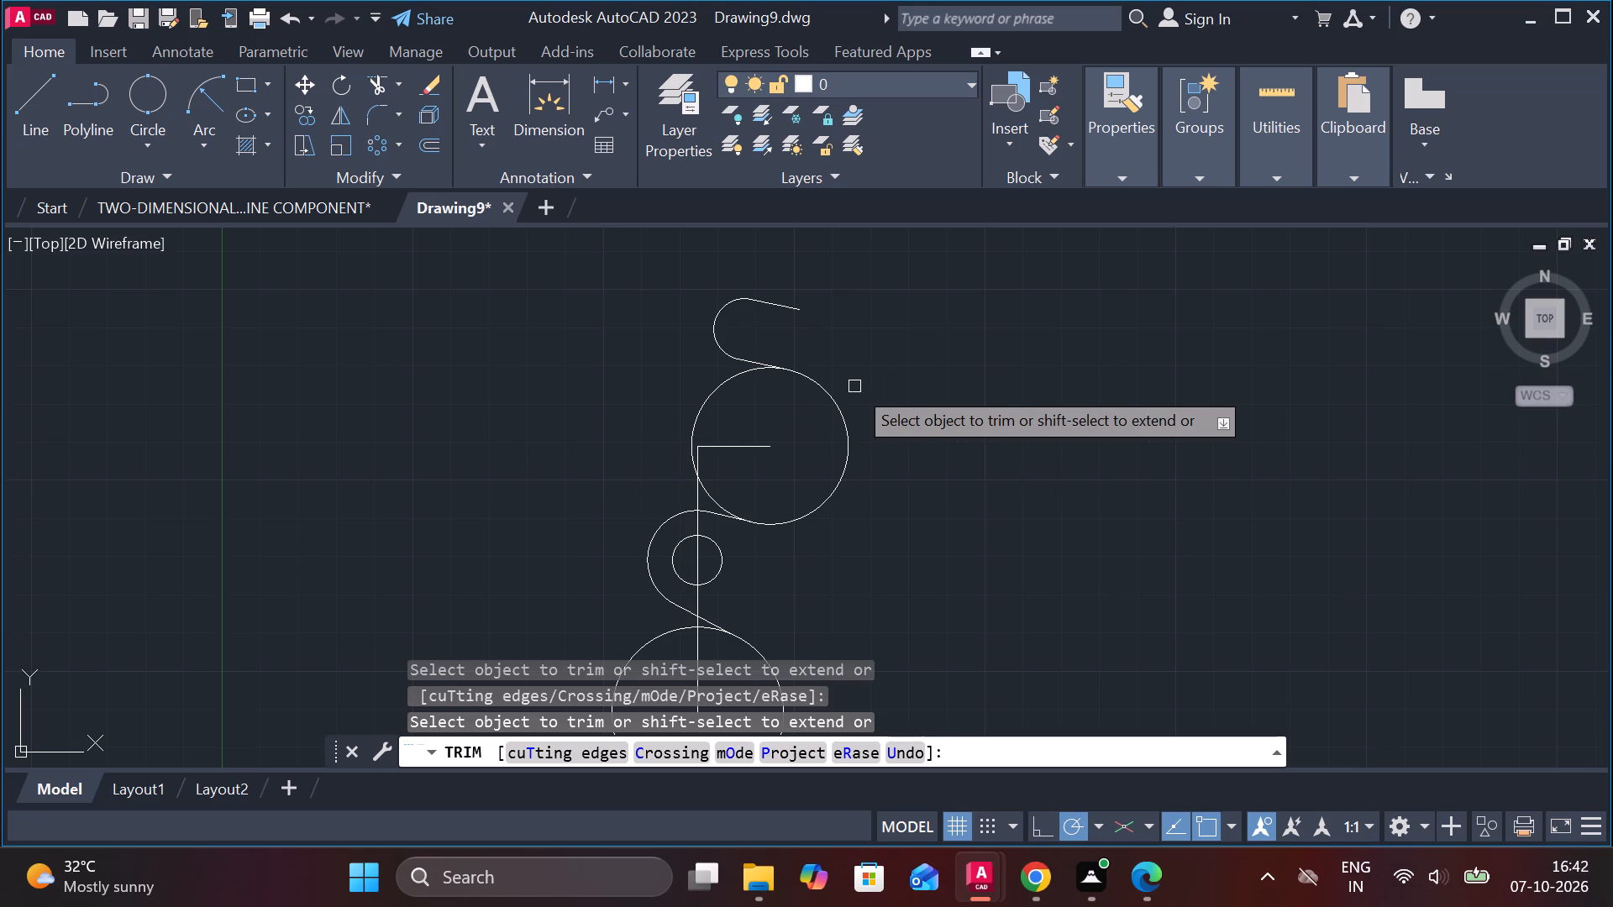
Draw a circle of radius 36.5 centred on the upper circle's centre, passing through the outer angled line's right endpoint.
scroll(838, 391, up, 1)
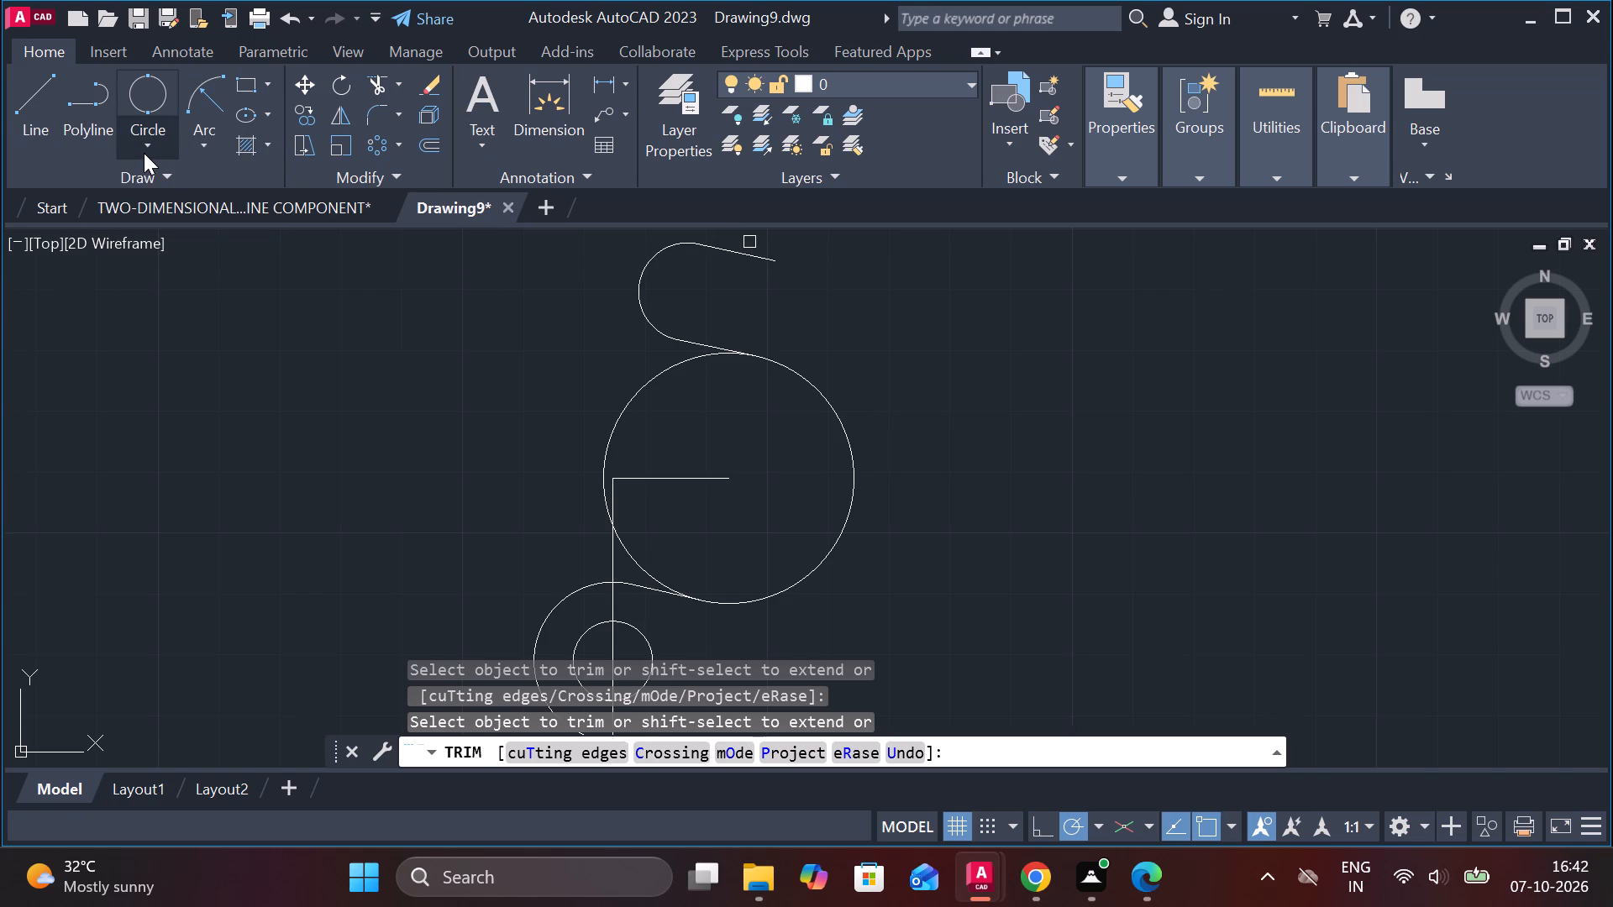
click(144, 153)
click(202, 180)
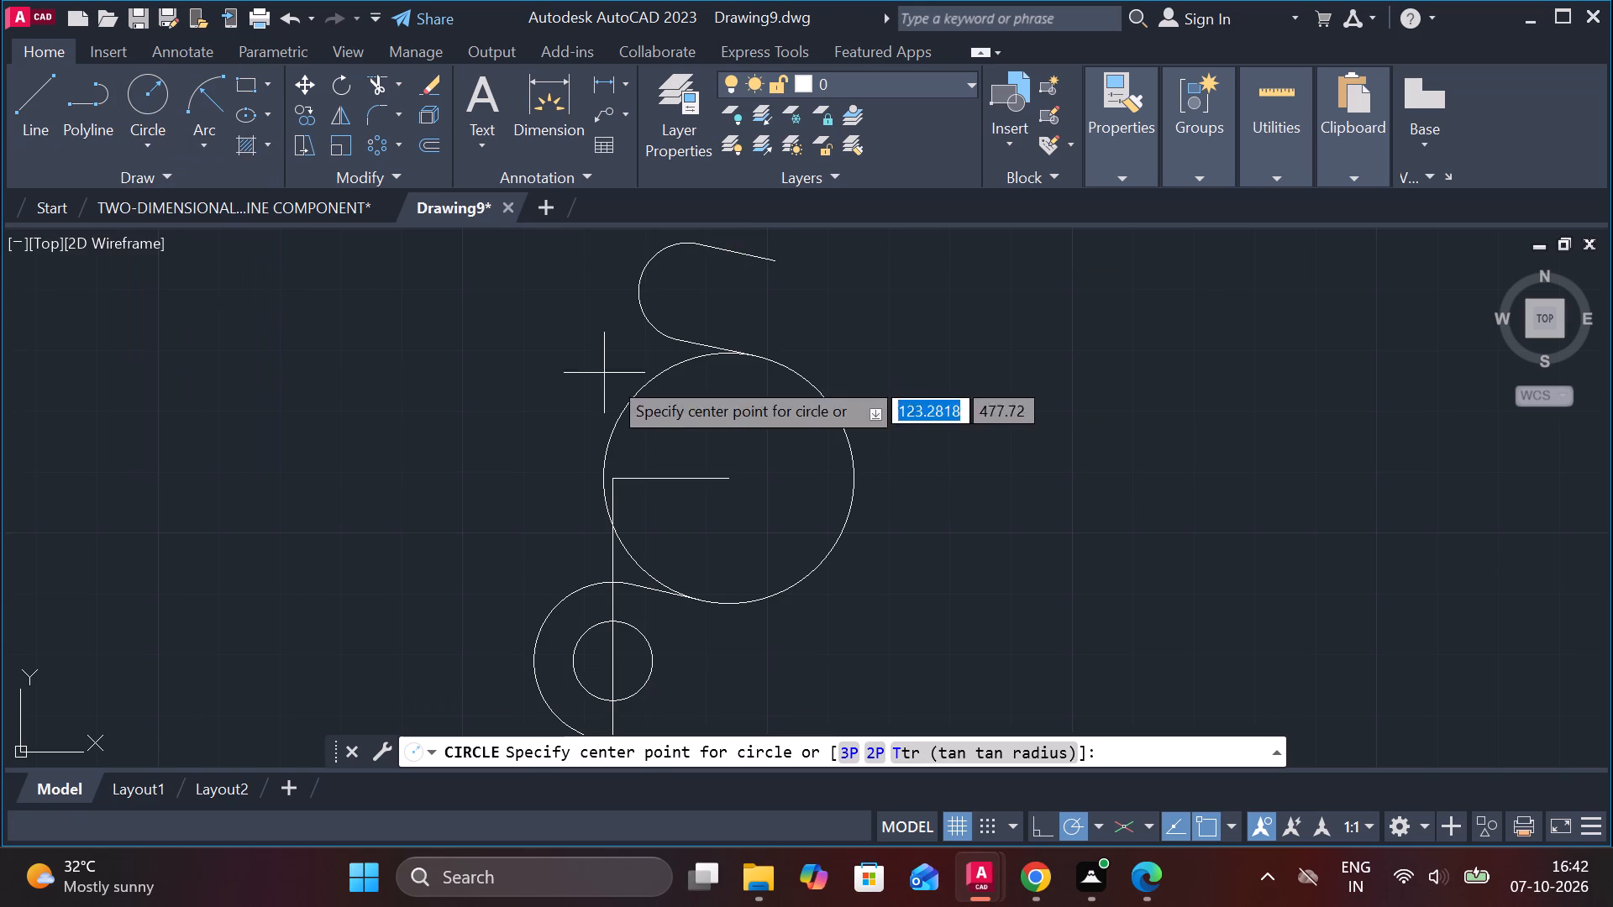
scroll(745, 474, up, 1)
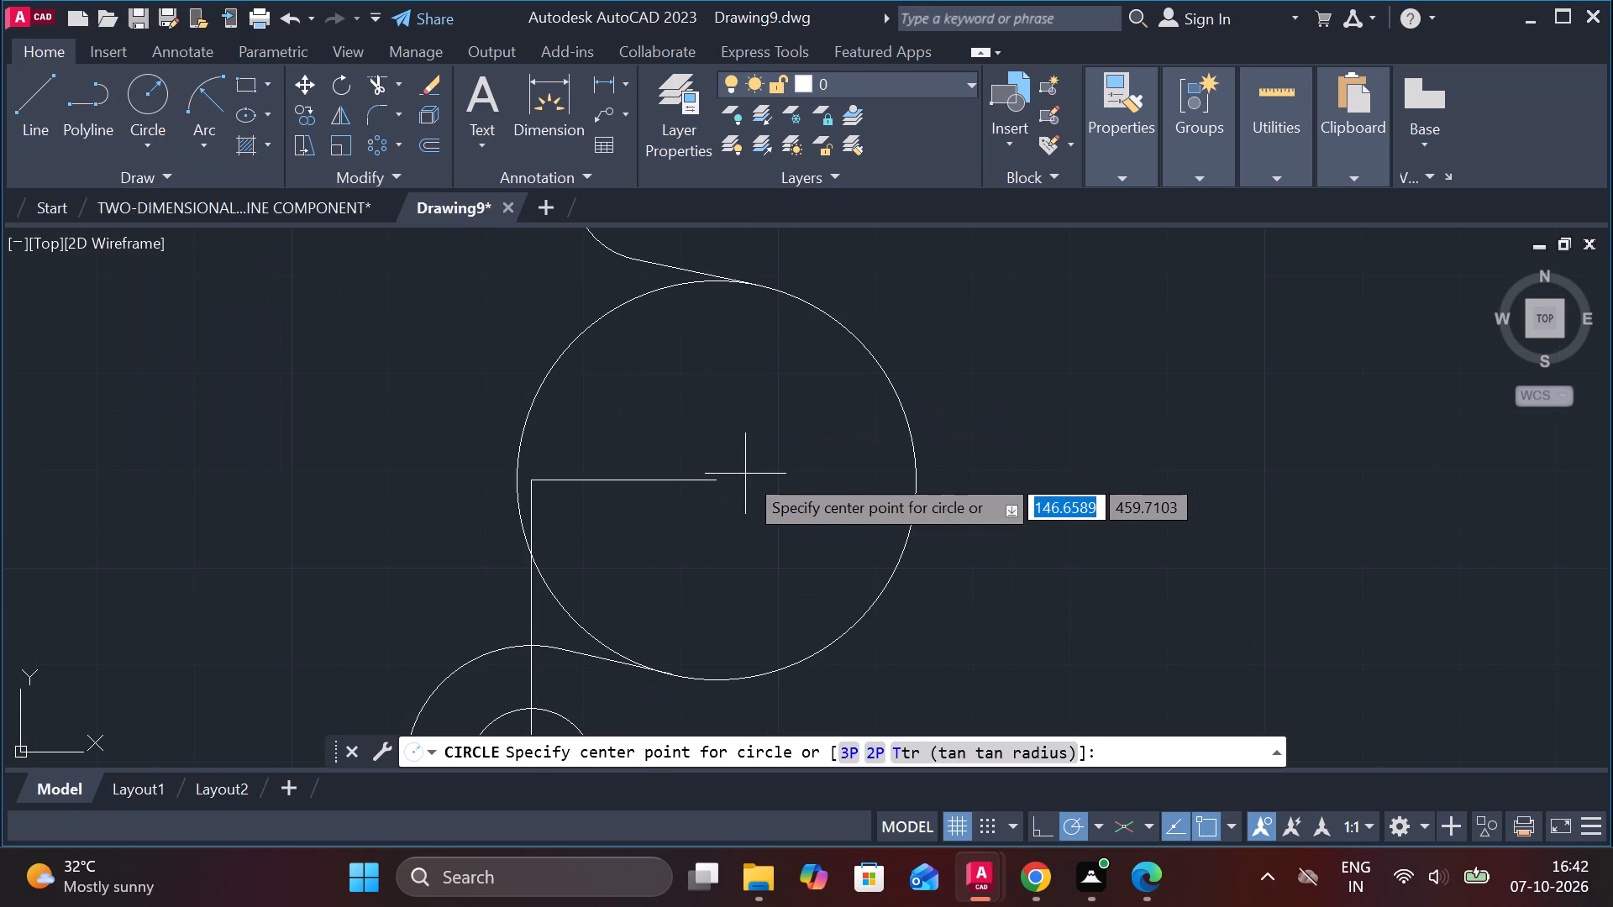
scroll(749, 537, up, 2)
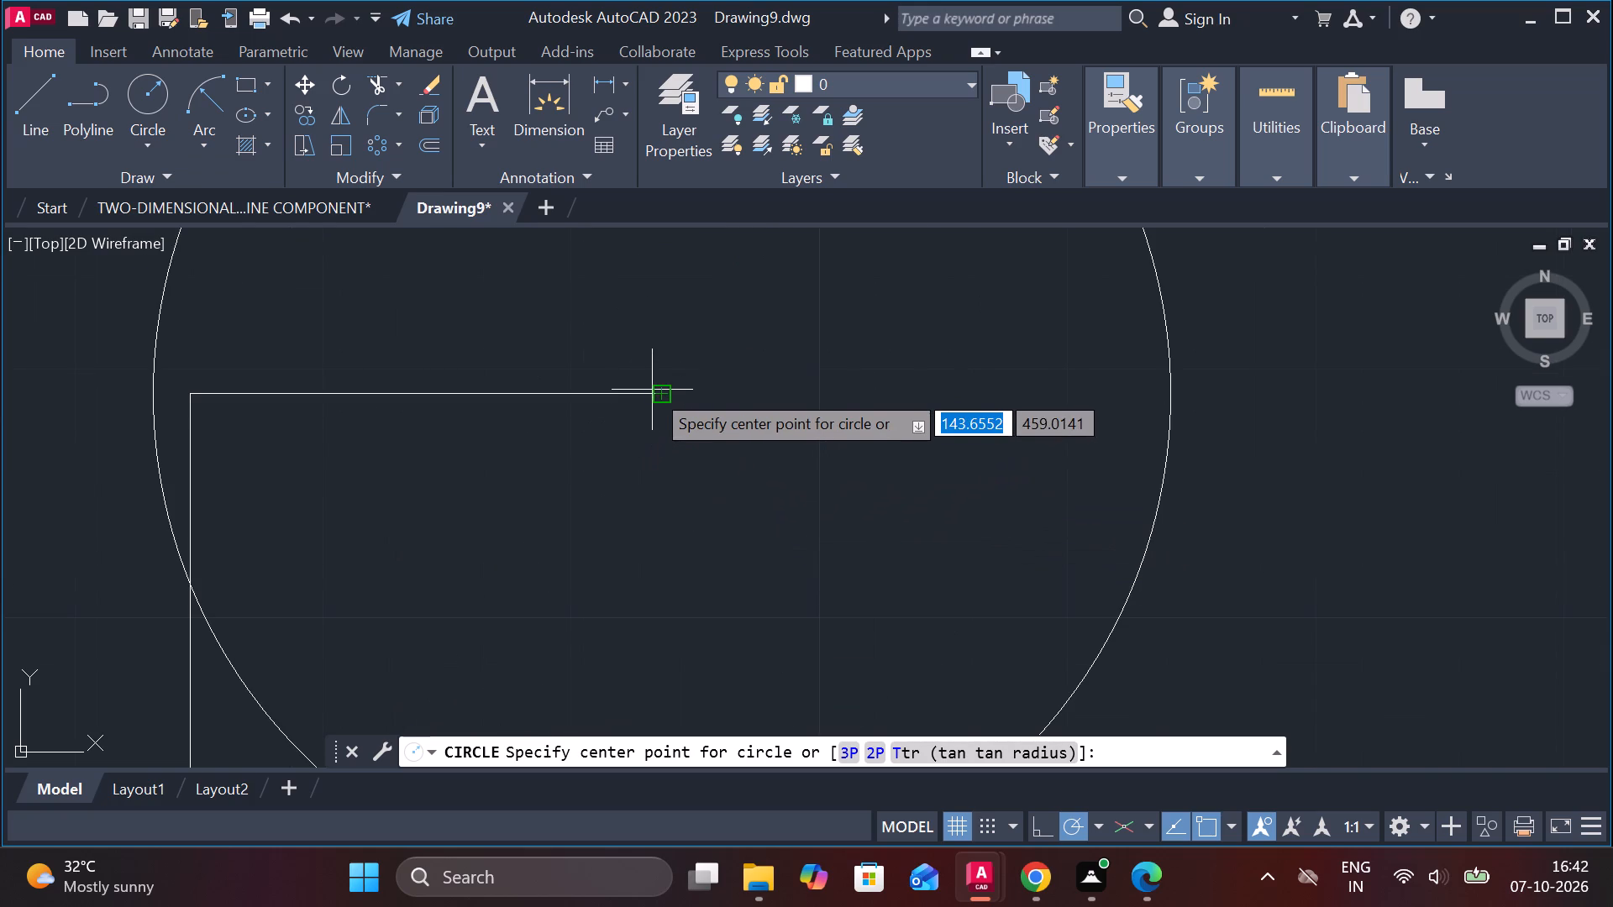
click(653, 396)
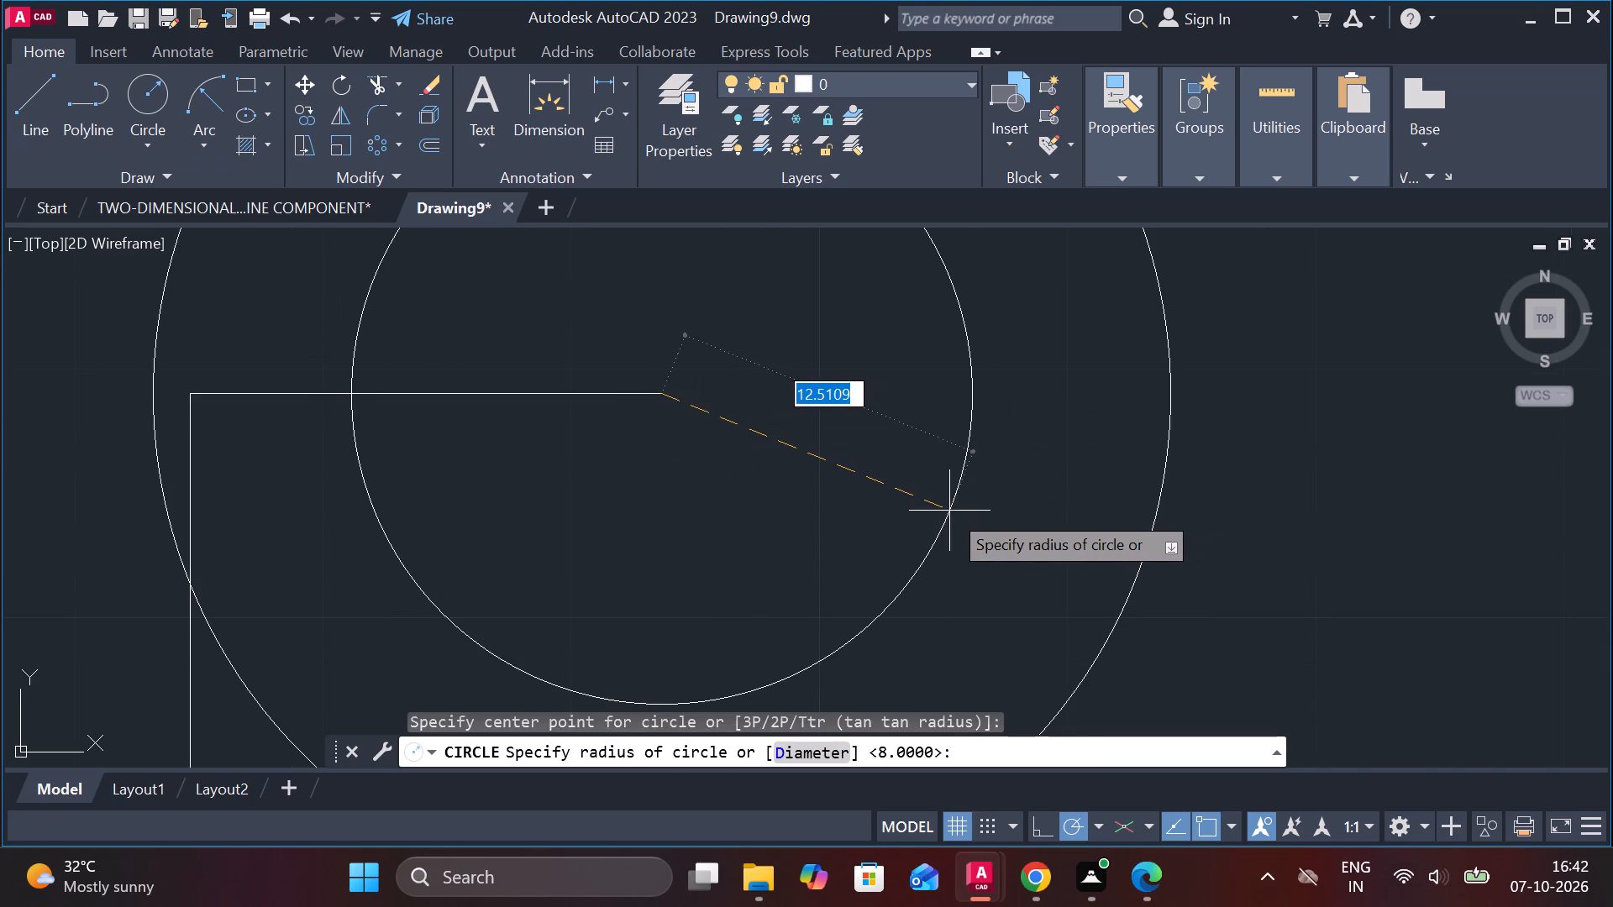
middle_drag(923, 489, 888, 412)
scroll(903, 412, down, 2)
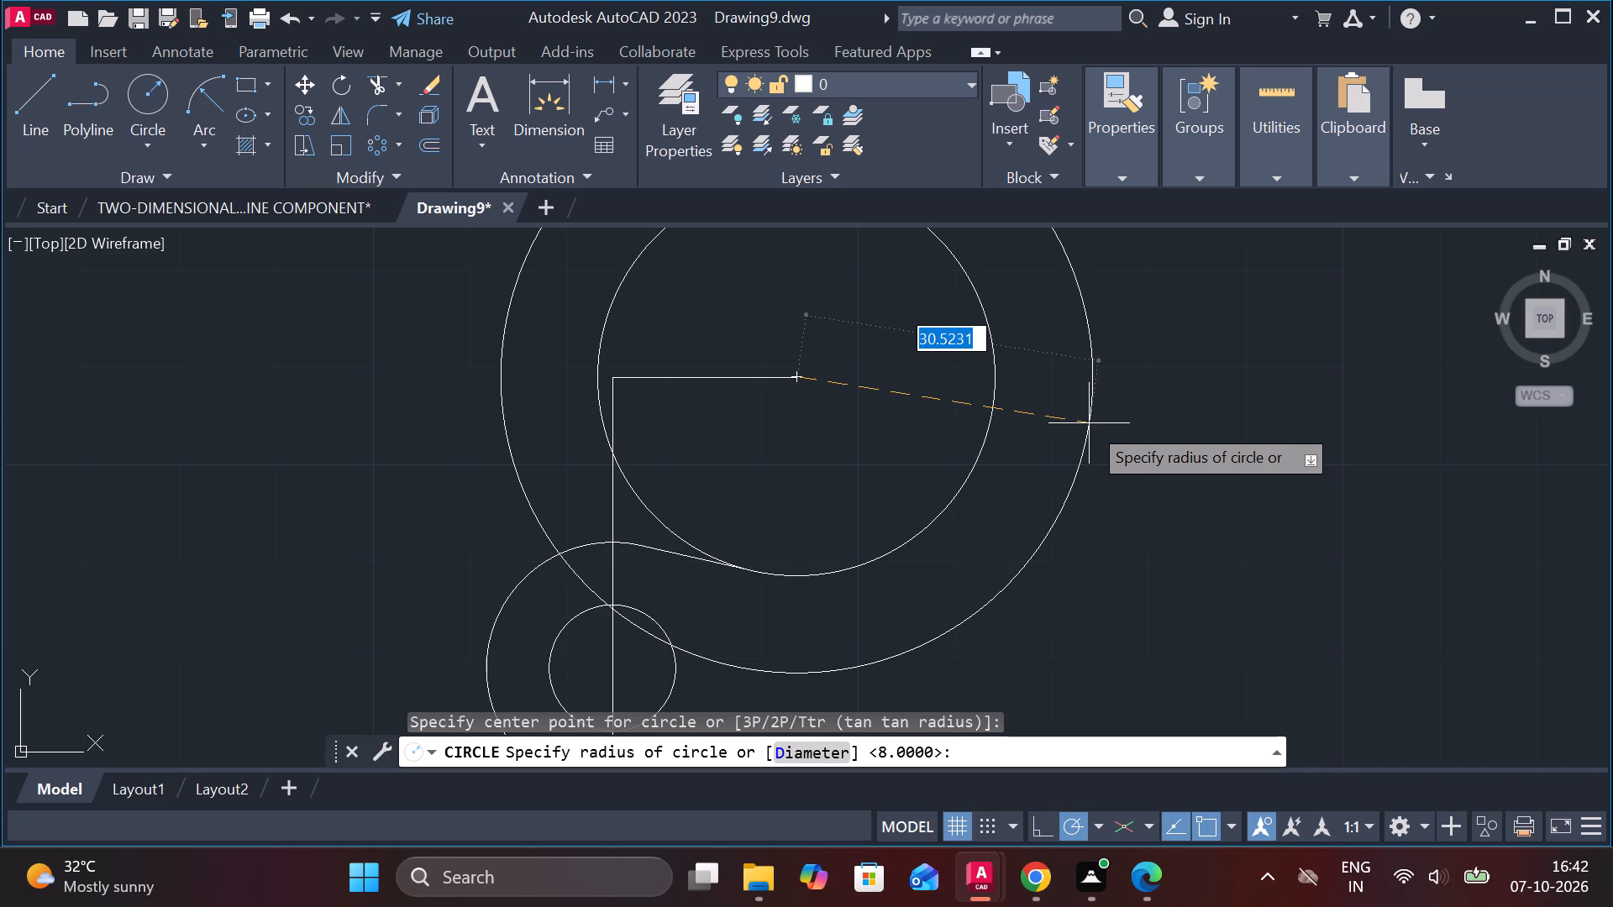
scroll(1071, 438, down, 1)
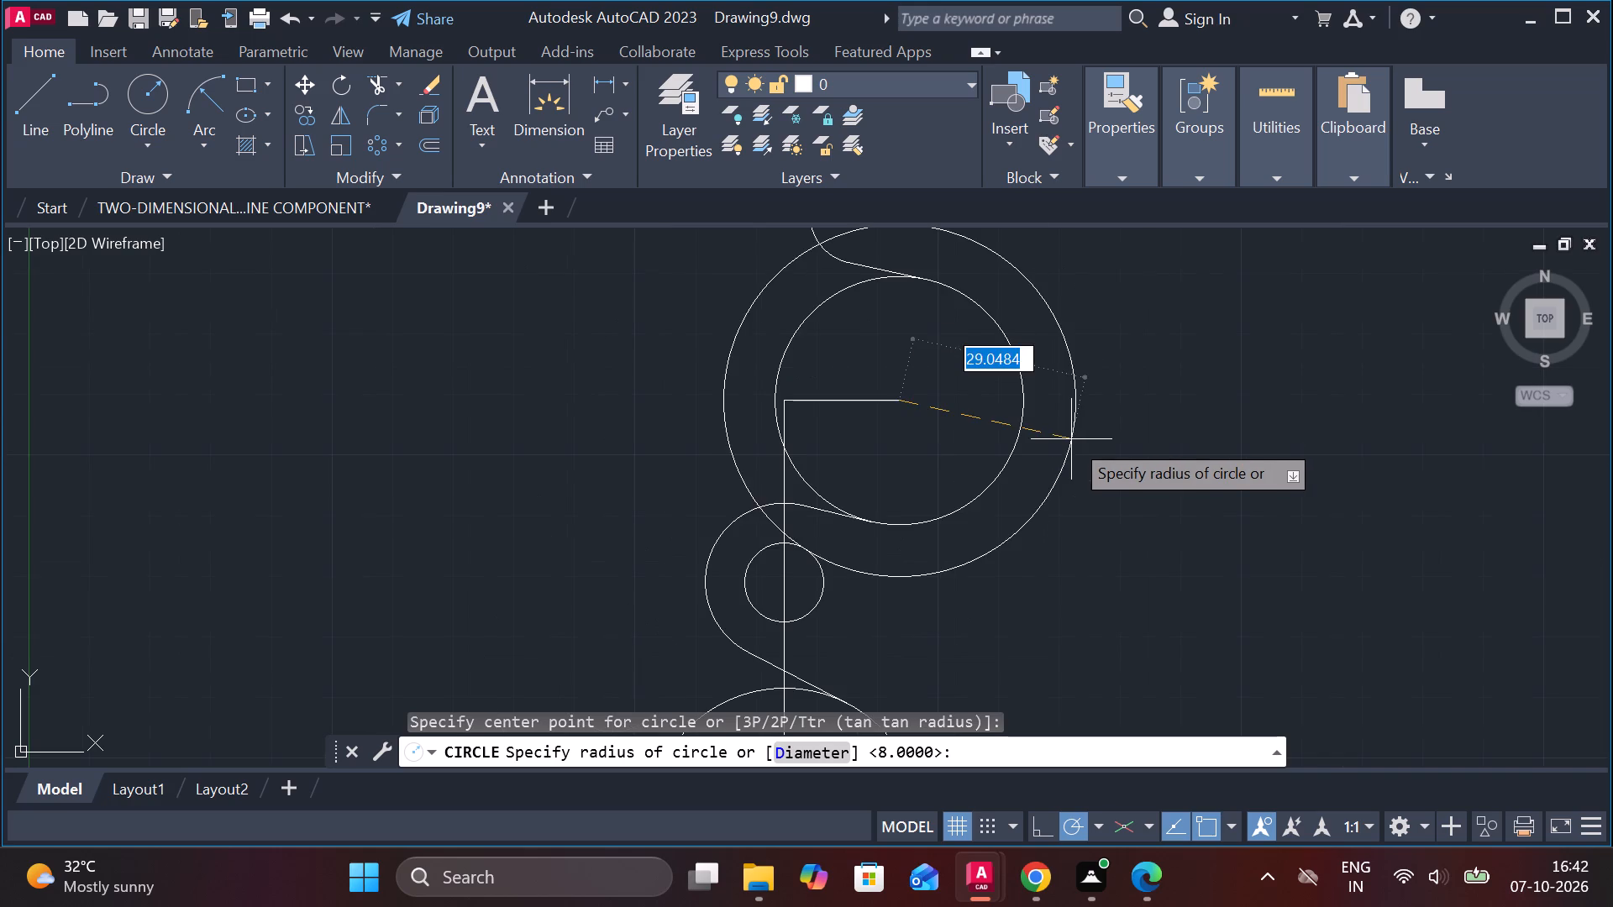
scroll(1099, 433, down, 2)
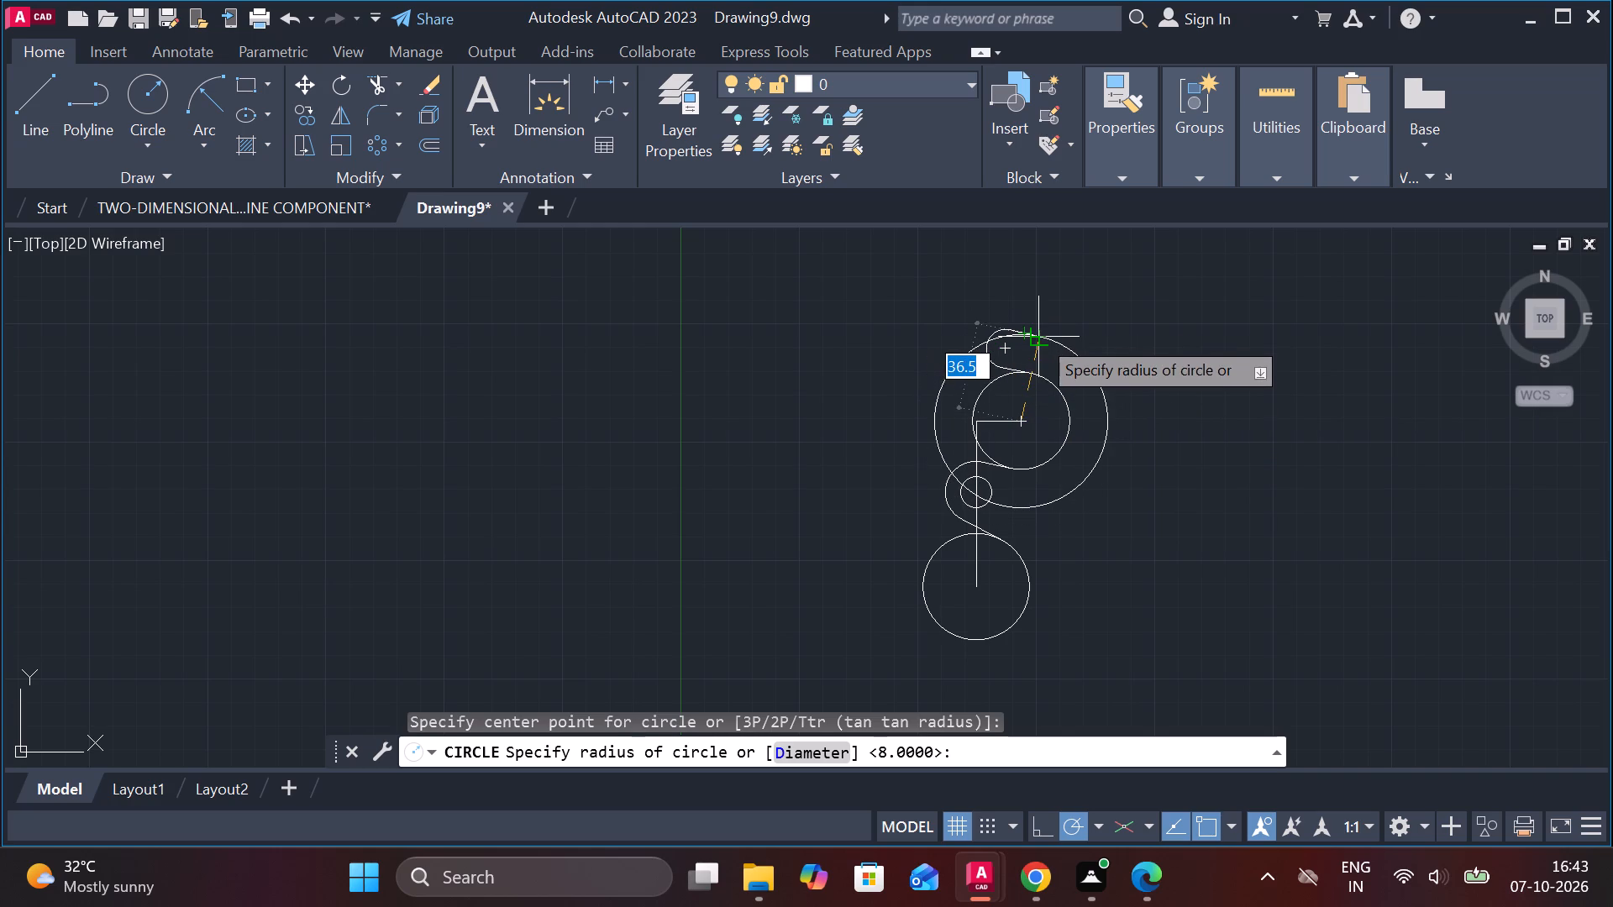
scroll(1038, 336, up, 3)
click(1033, 340)
Trim the left portion of the radius 36.5 circle and its leftover piece inside the rounded top end.
scroll(1165, 339, down, 2)
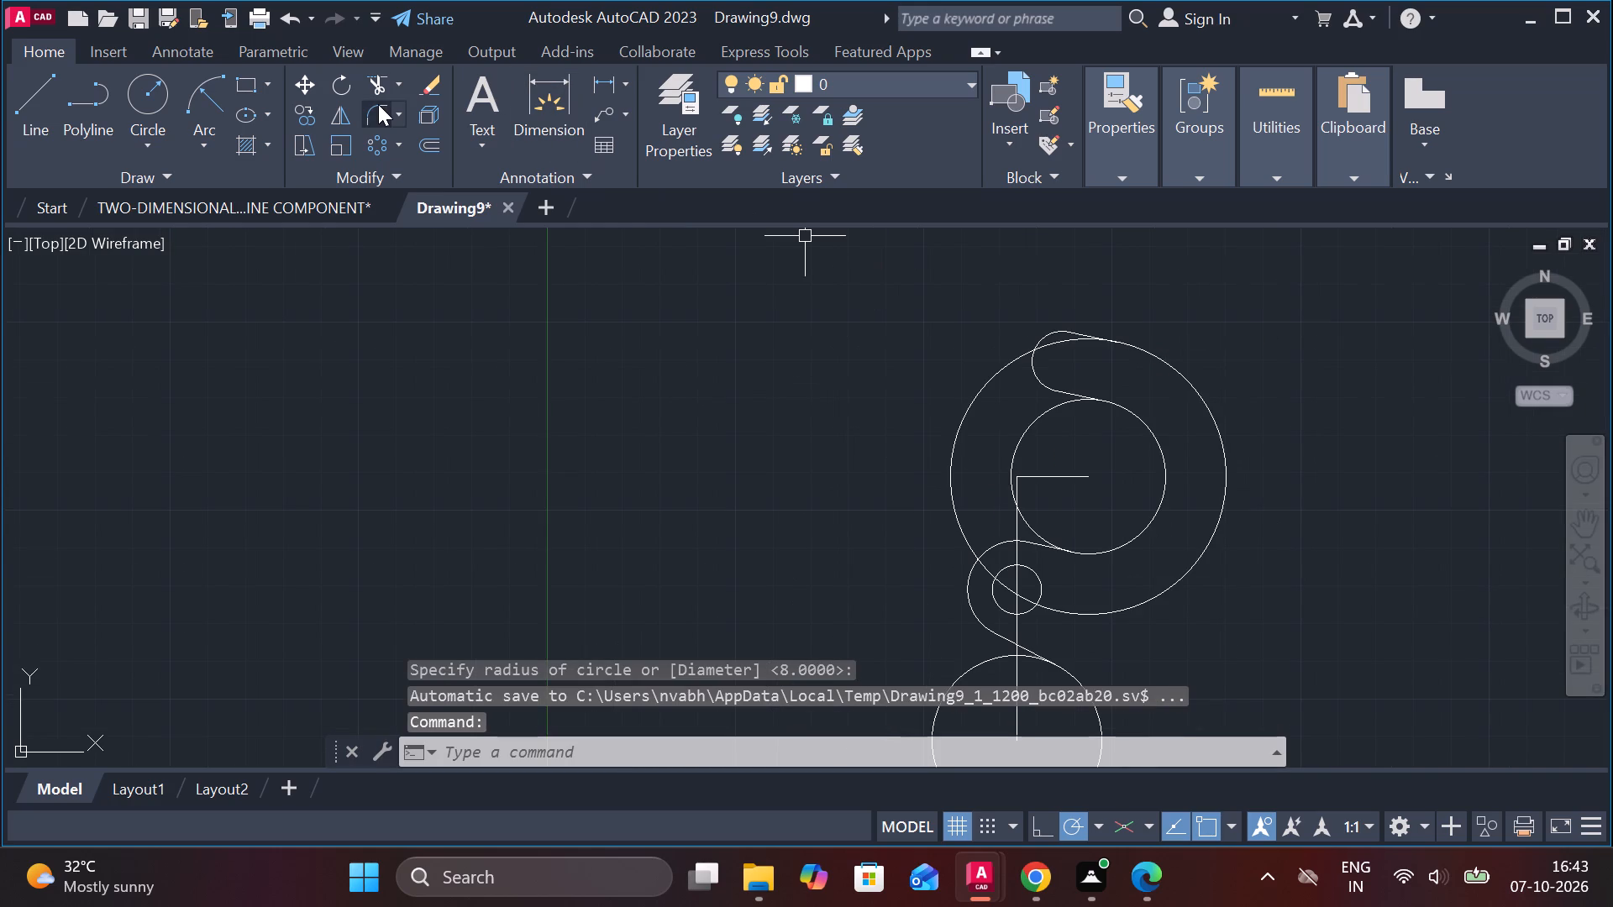
click(378, 95)
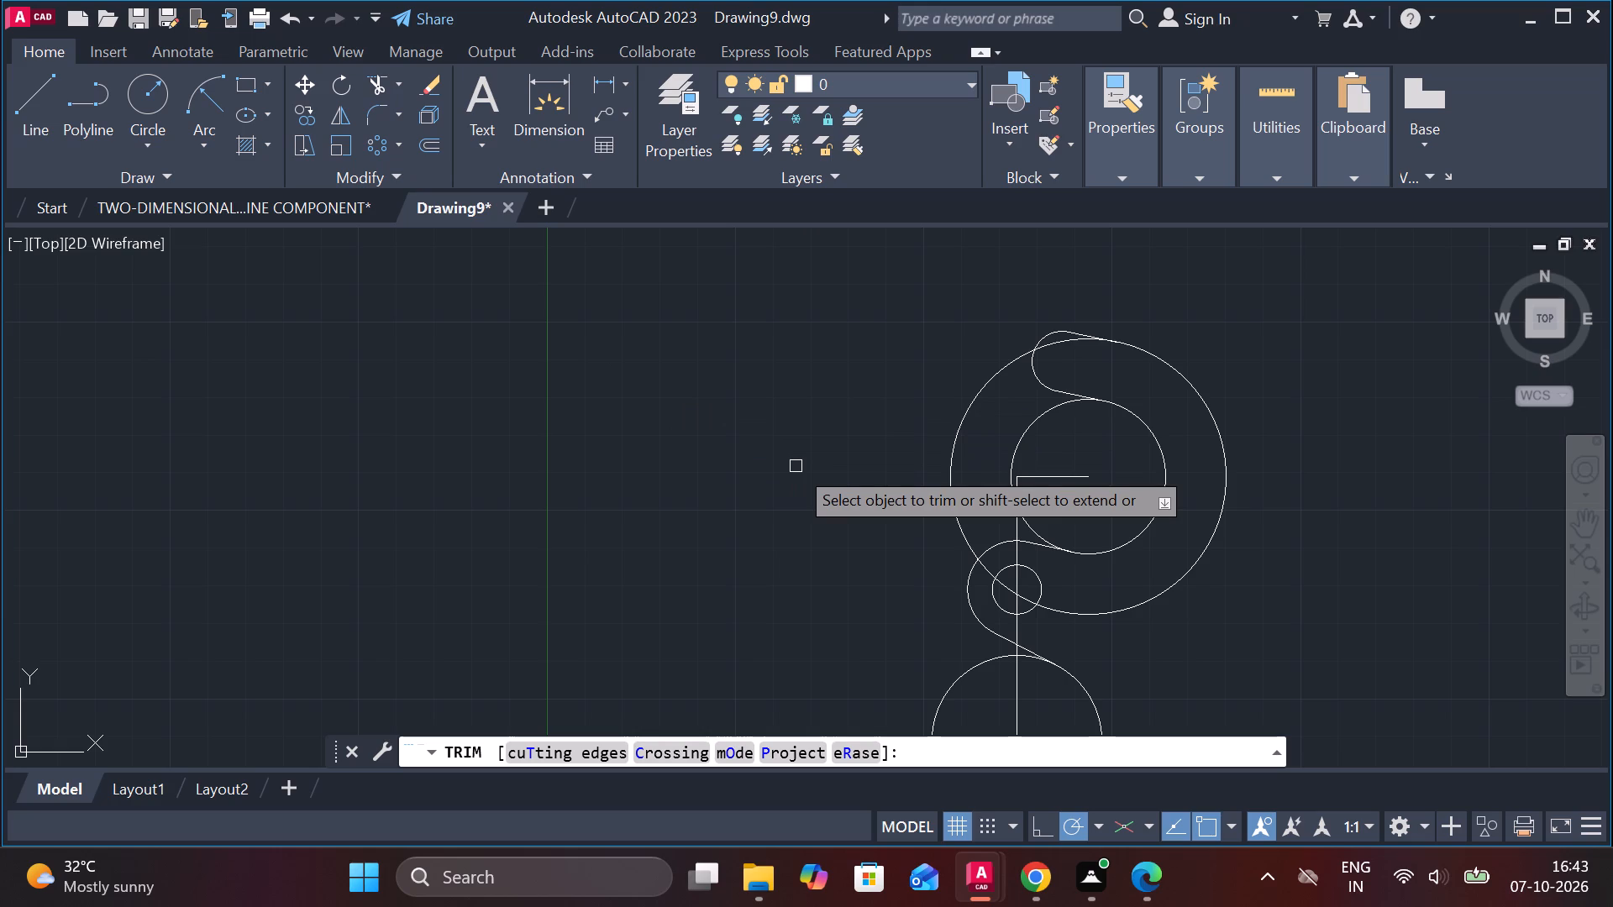
click(980, 395)
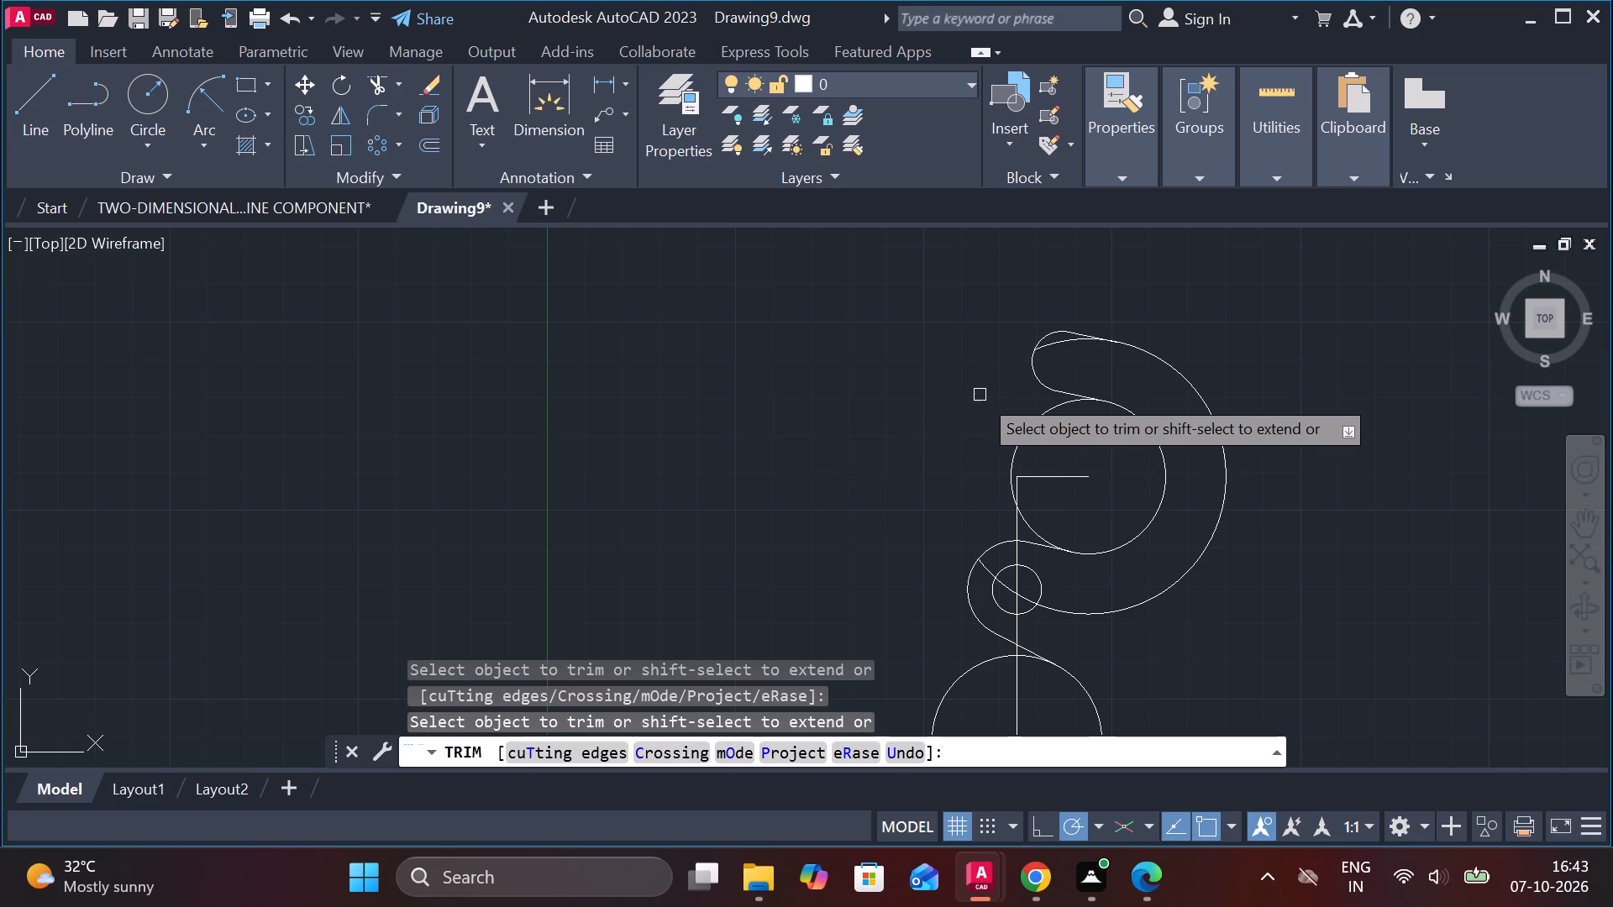
scroll(1019, 363, up, 2)
click(1098, 322)
Trim the left portion of the upper radius 20.5 circle between its upper and lower tangent lines.
scroll(977, 404, down, 3)
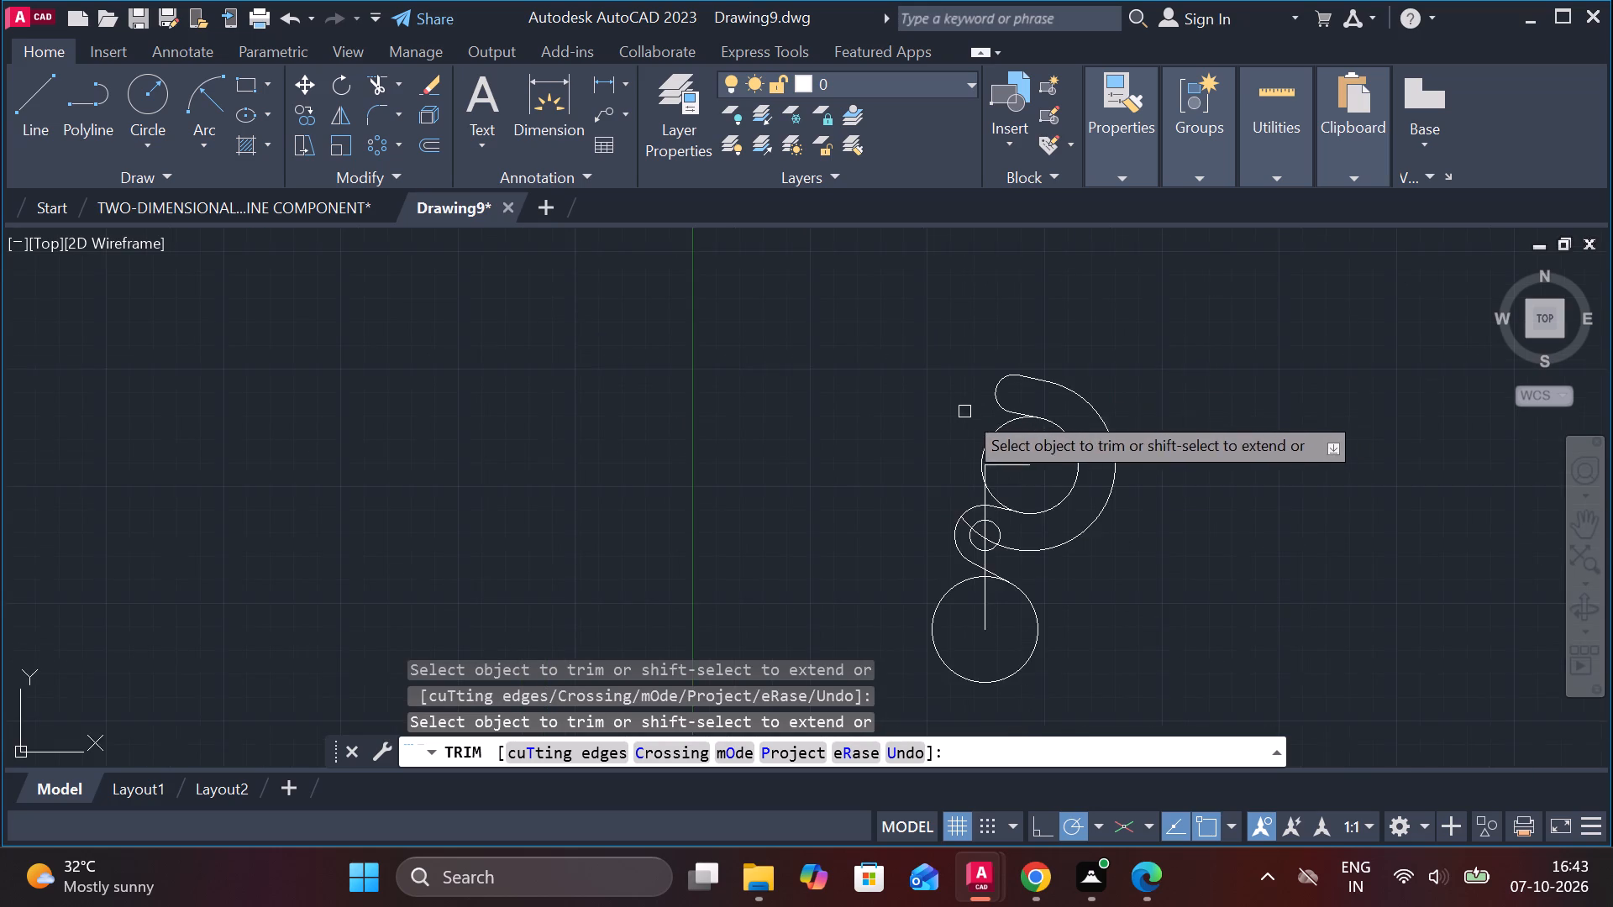
middle_drag(954, 412, 721, 386)
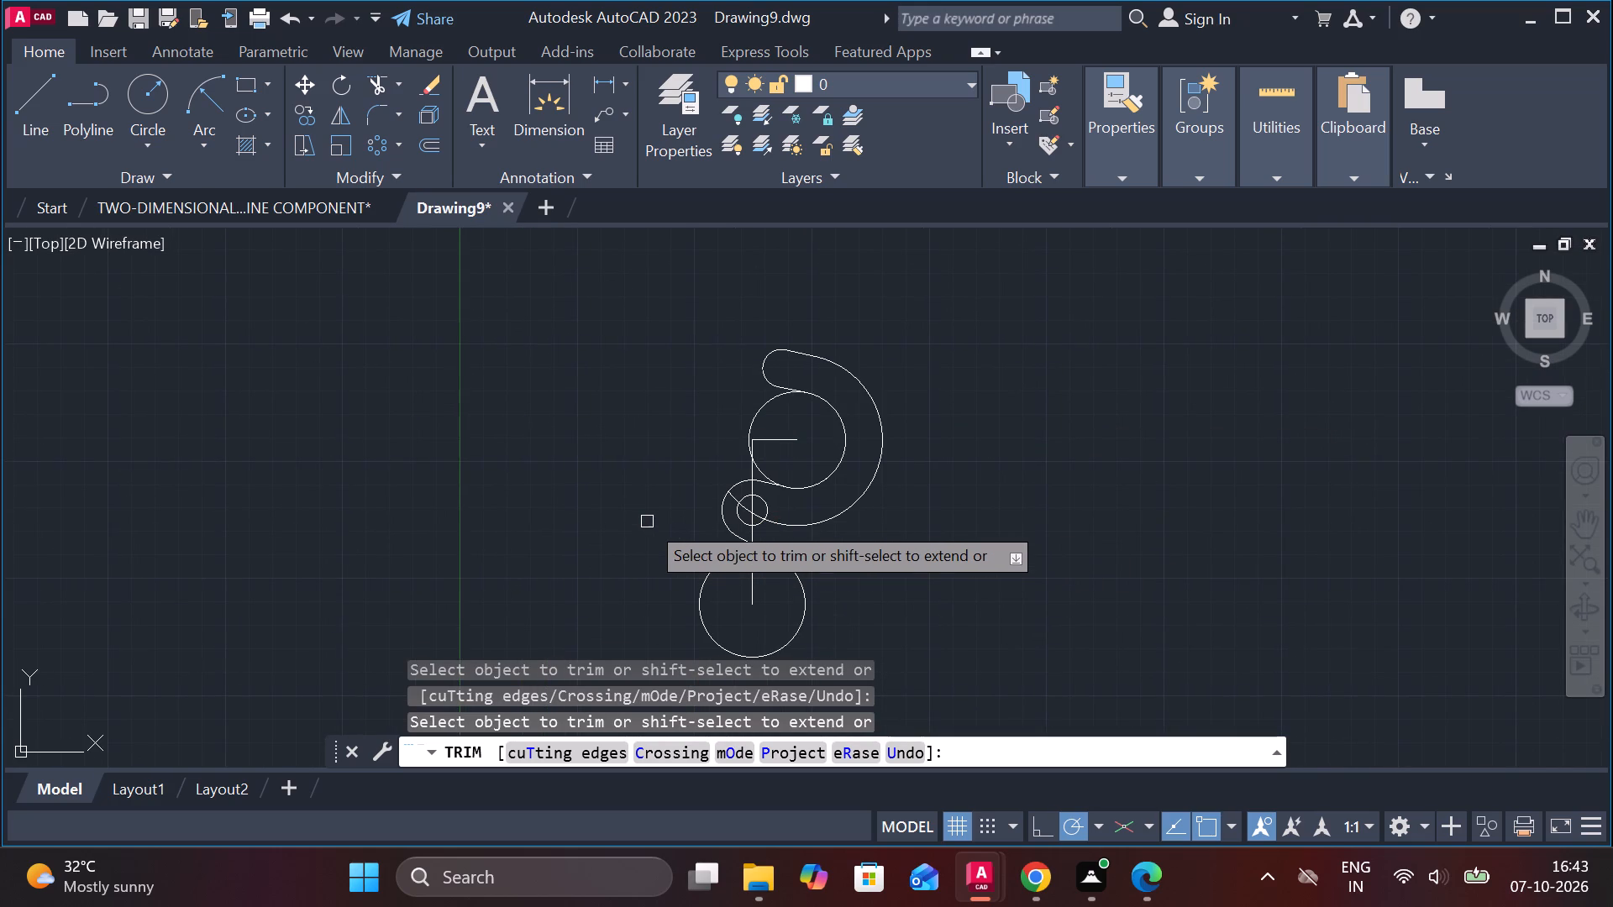
scroll(647, 522, up, 2)
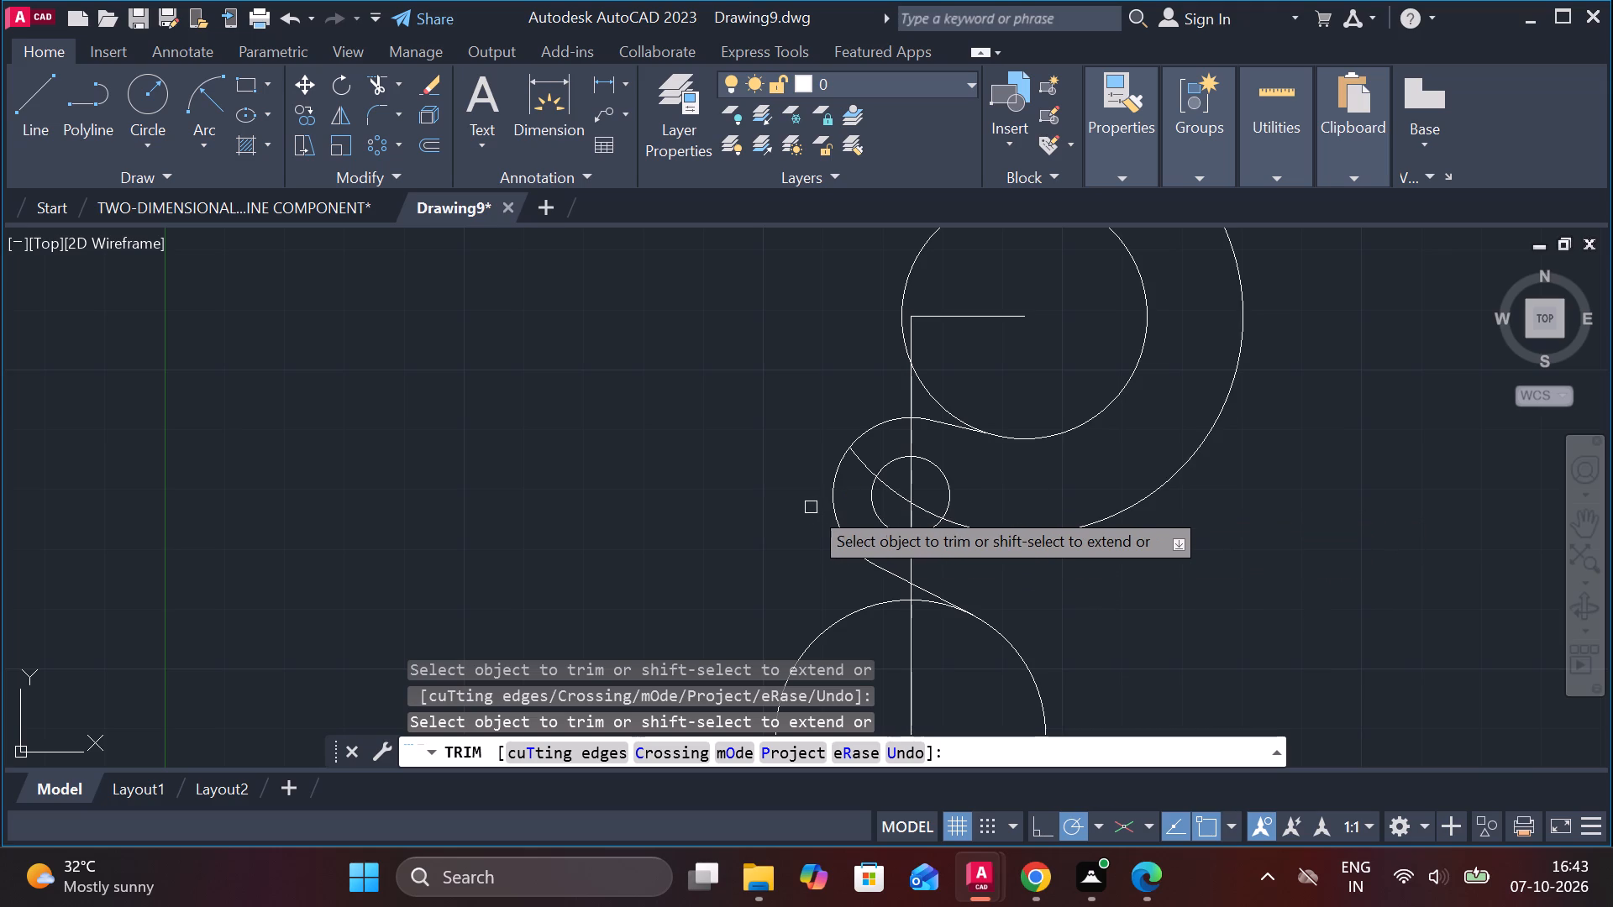
scroll(783, 505, down, 1)
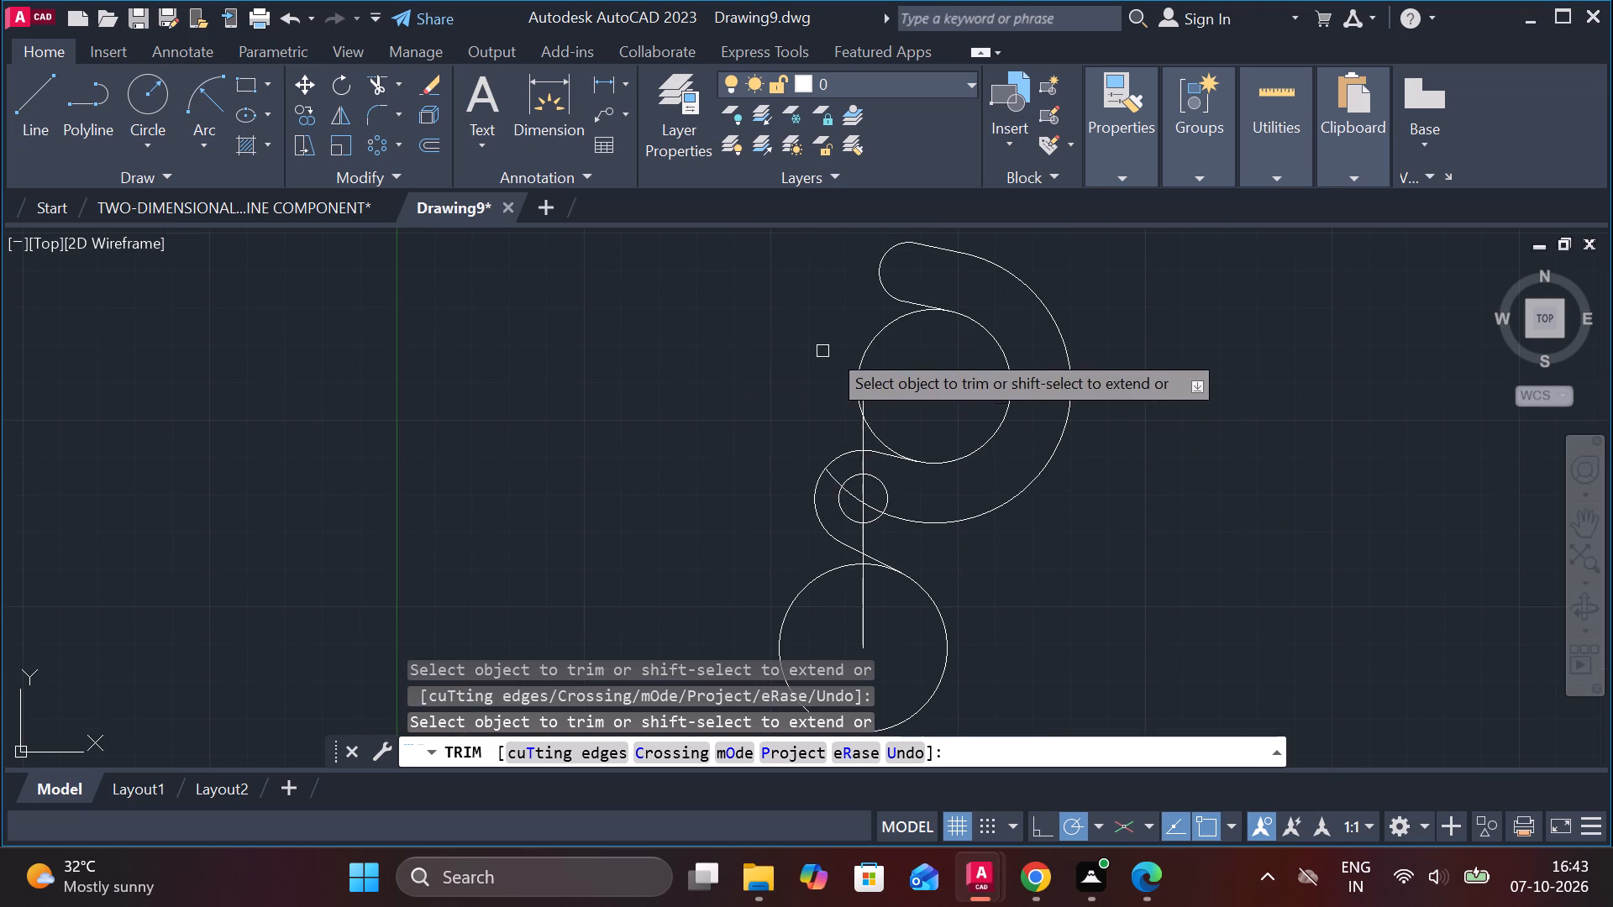
click(869, 337)
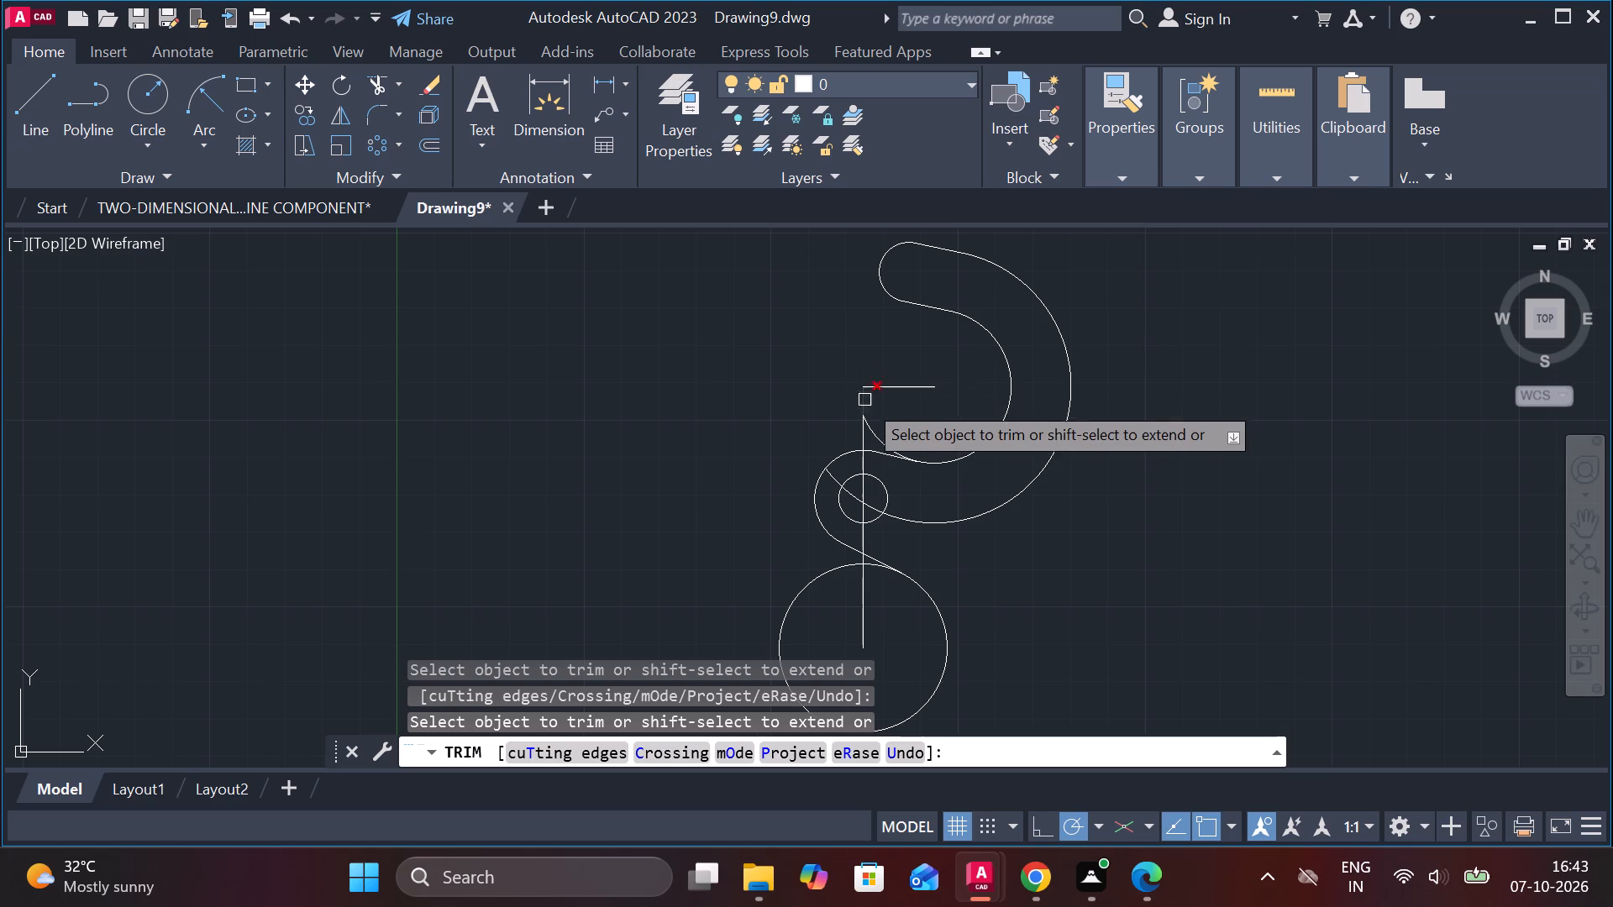
click(876, 425)
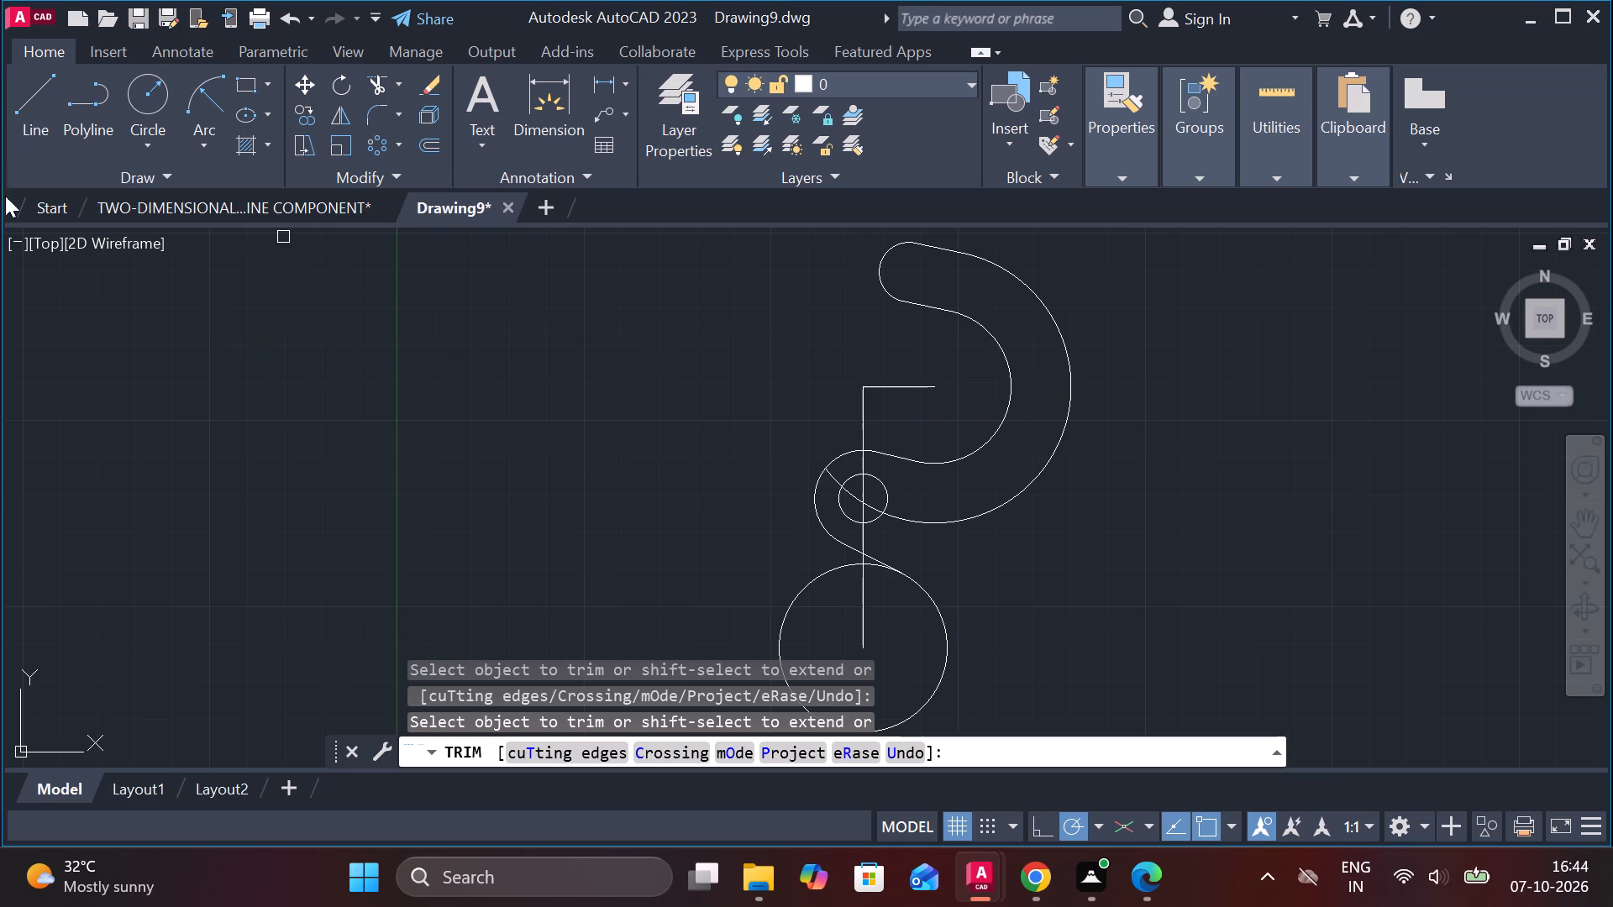
Draw a horizontal line 128.5 units long to the right from the centre of the diameter 13 hole.
click(21, 130)
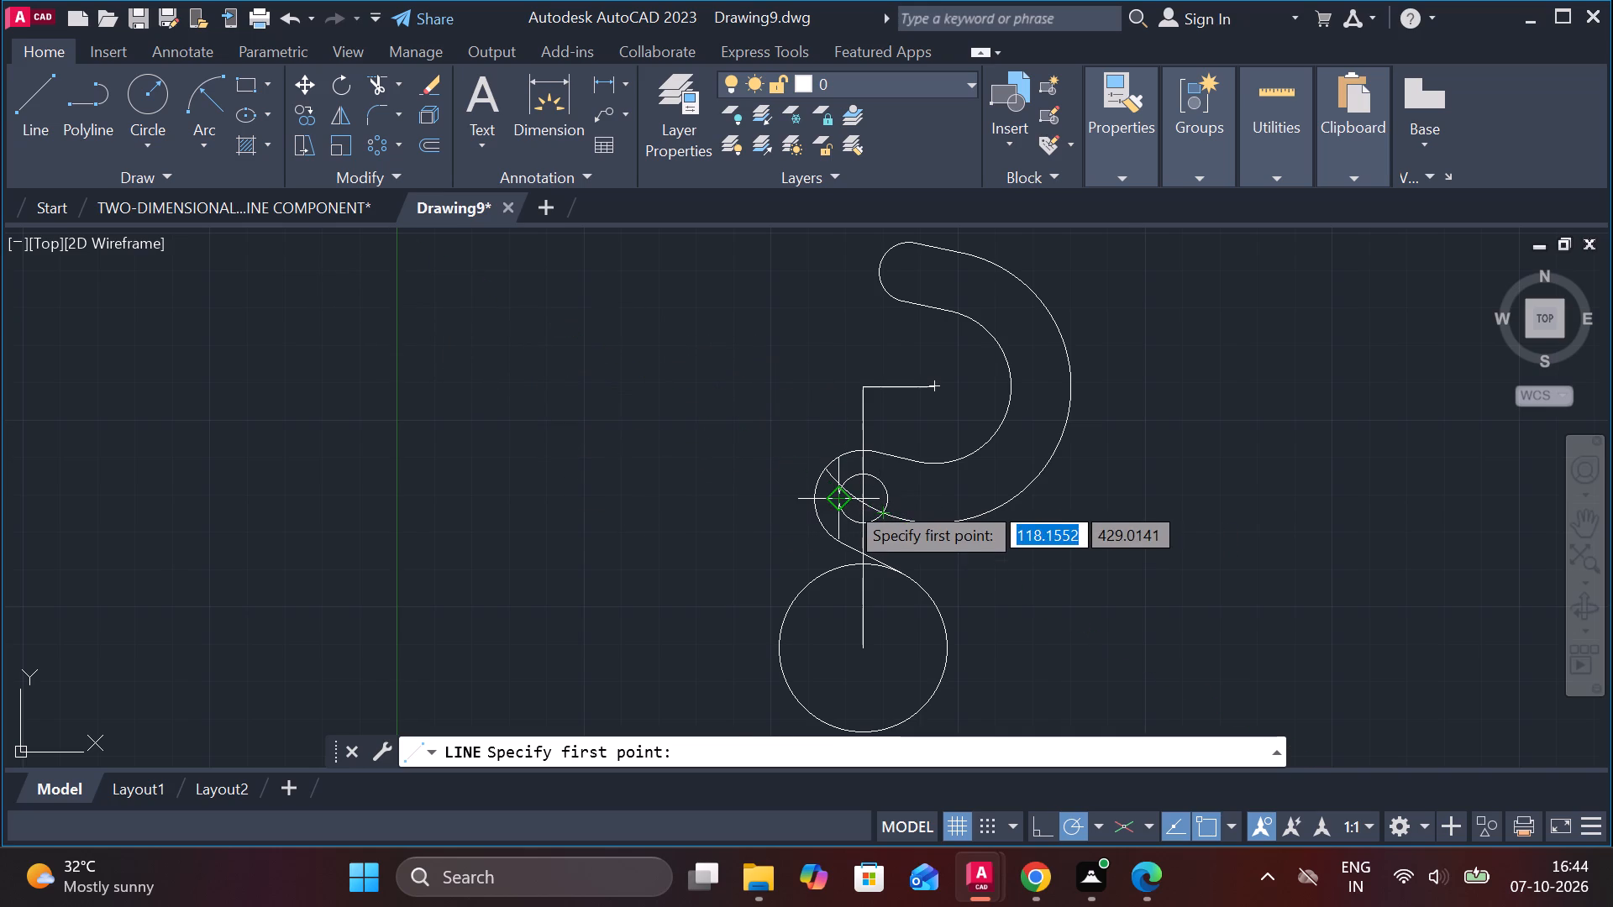
scroll(846, 501, up, 1)
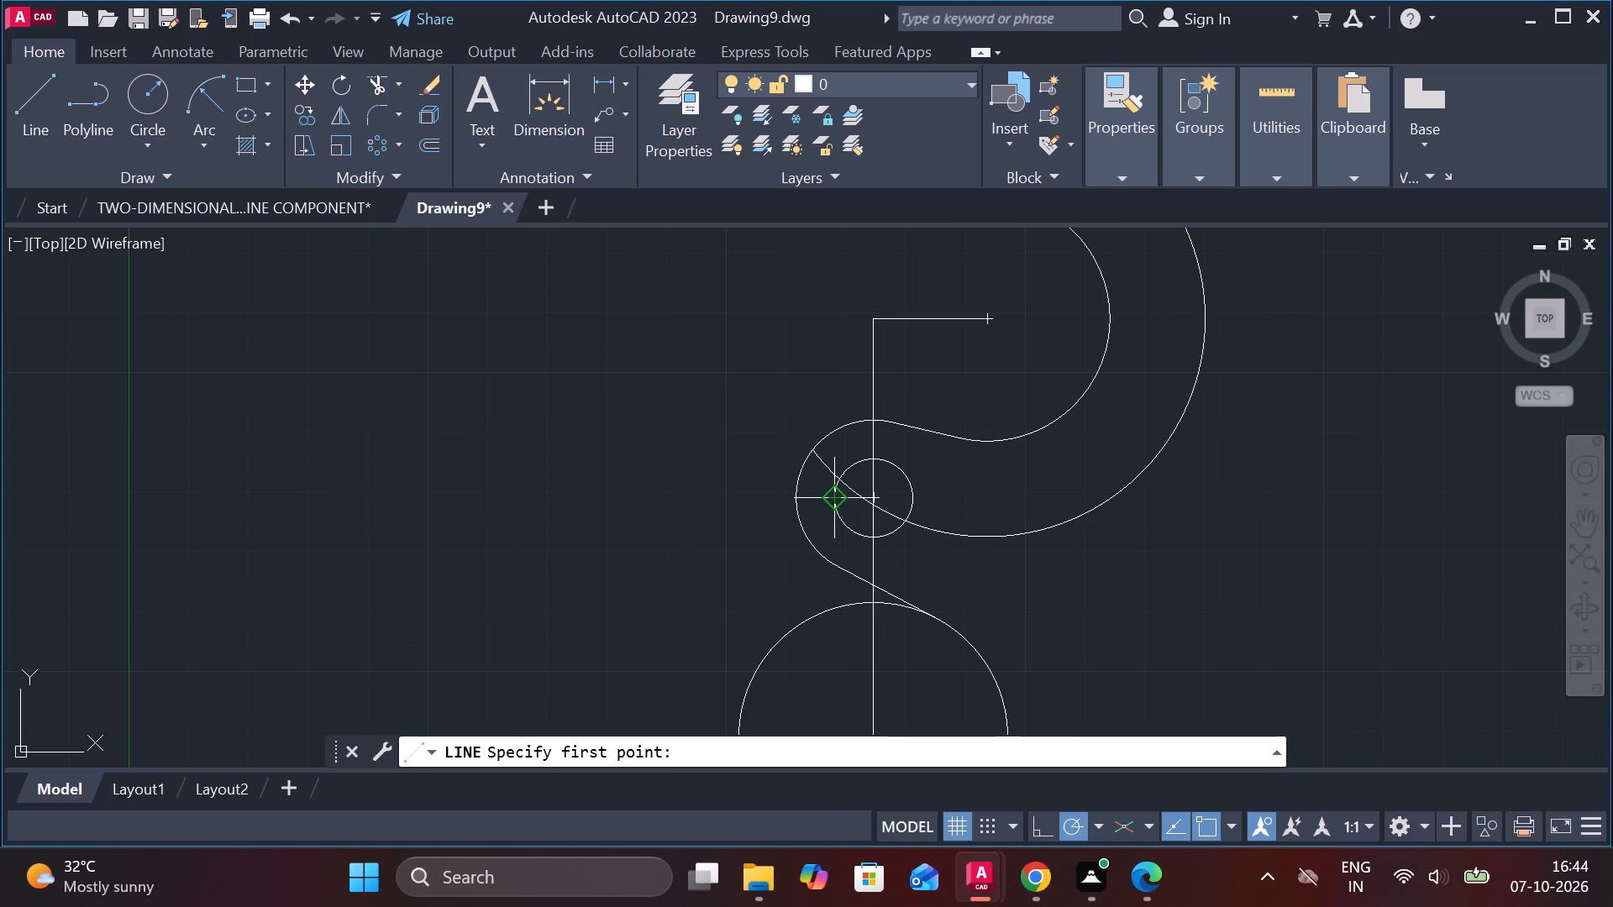
scroll(859, 483, up, 2)
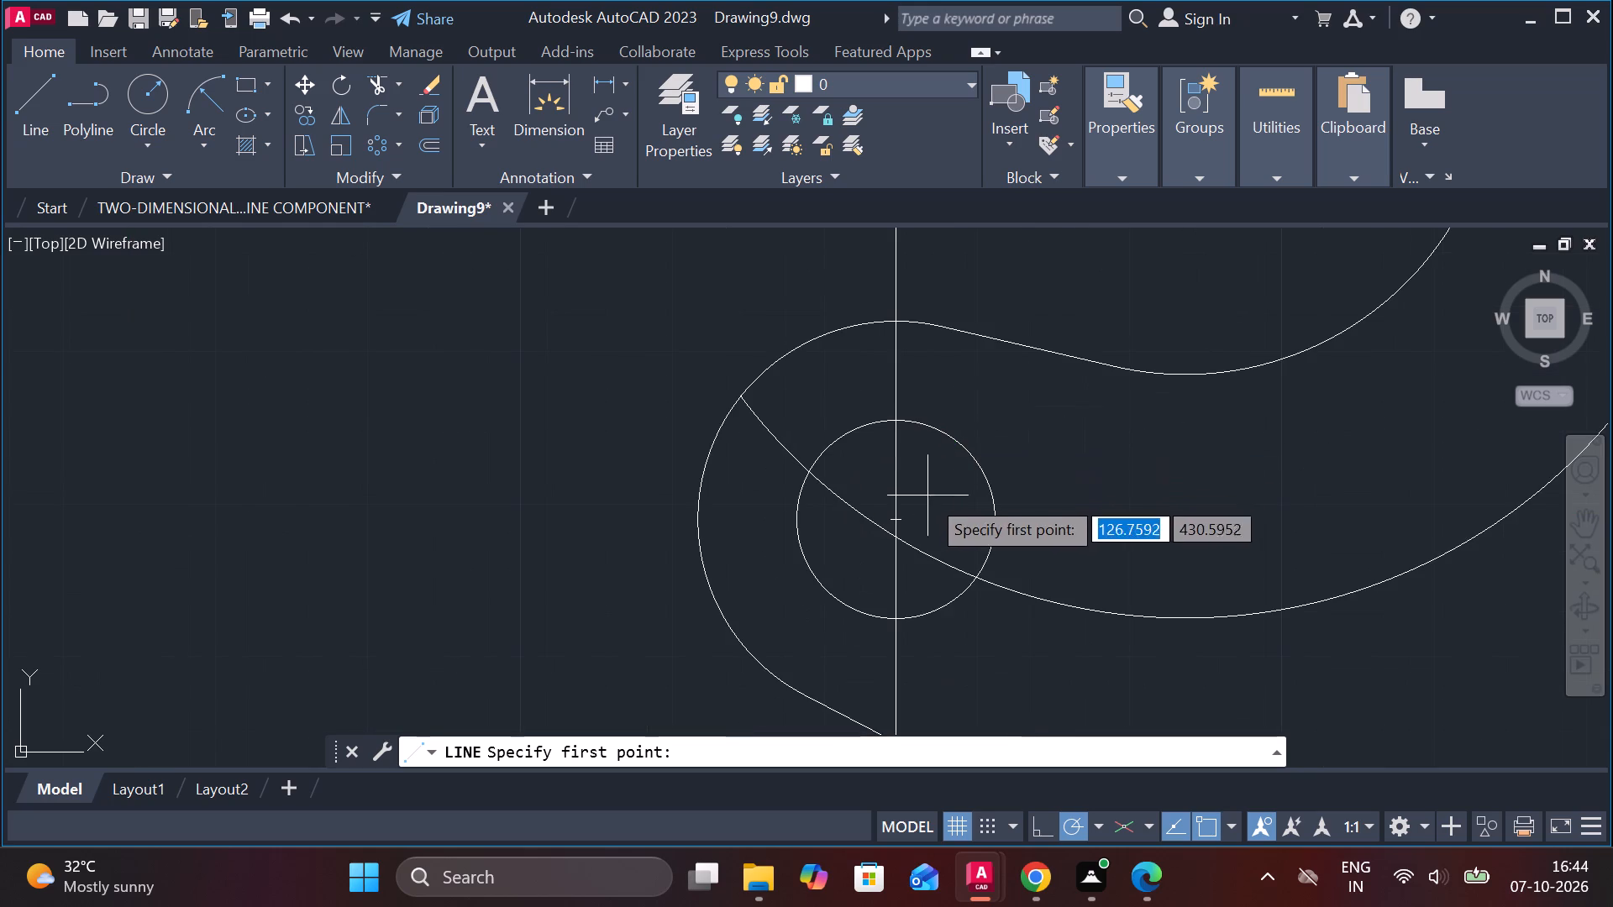
click(896, 523)
middle_drag(1059, 516, 823, 523)
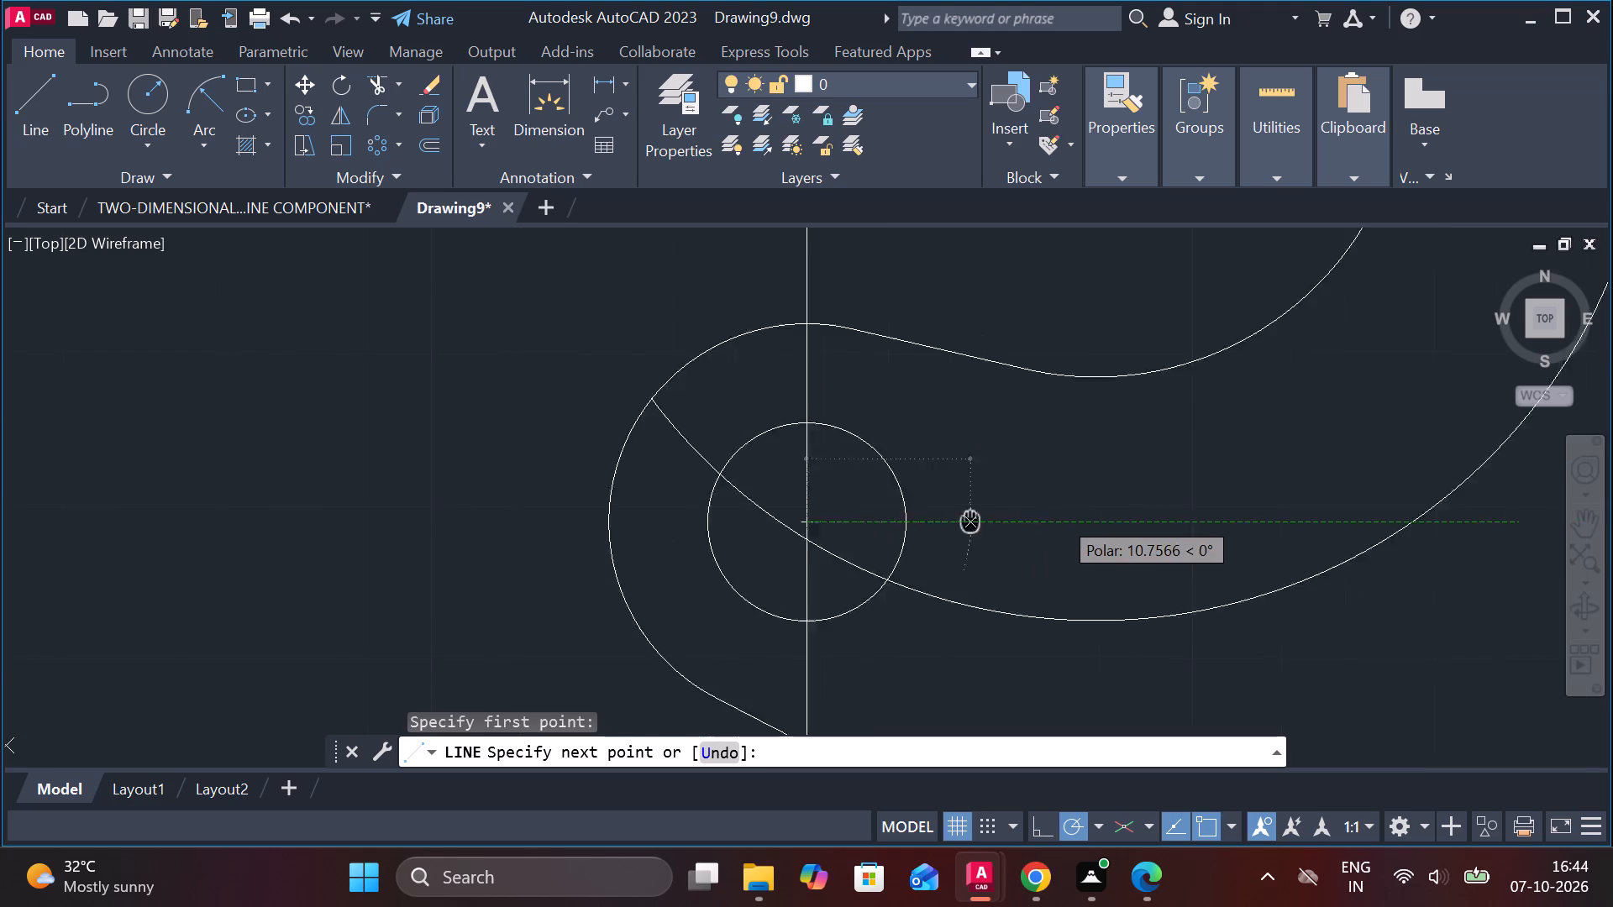
middle_drag(823, 523, 502, 531)
scroll(1443, 501, down, 1)
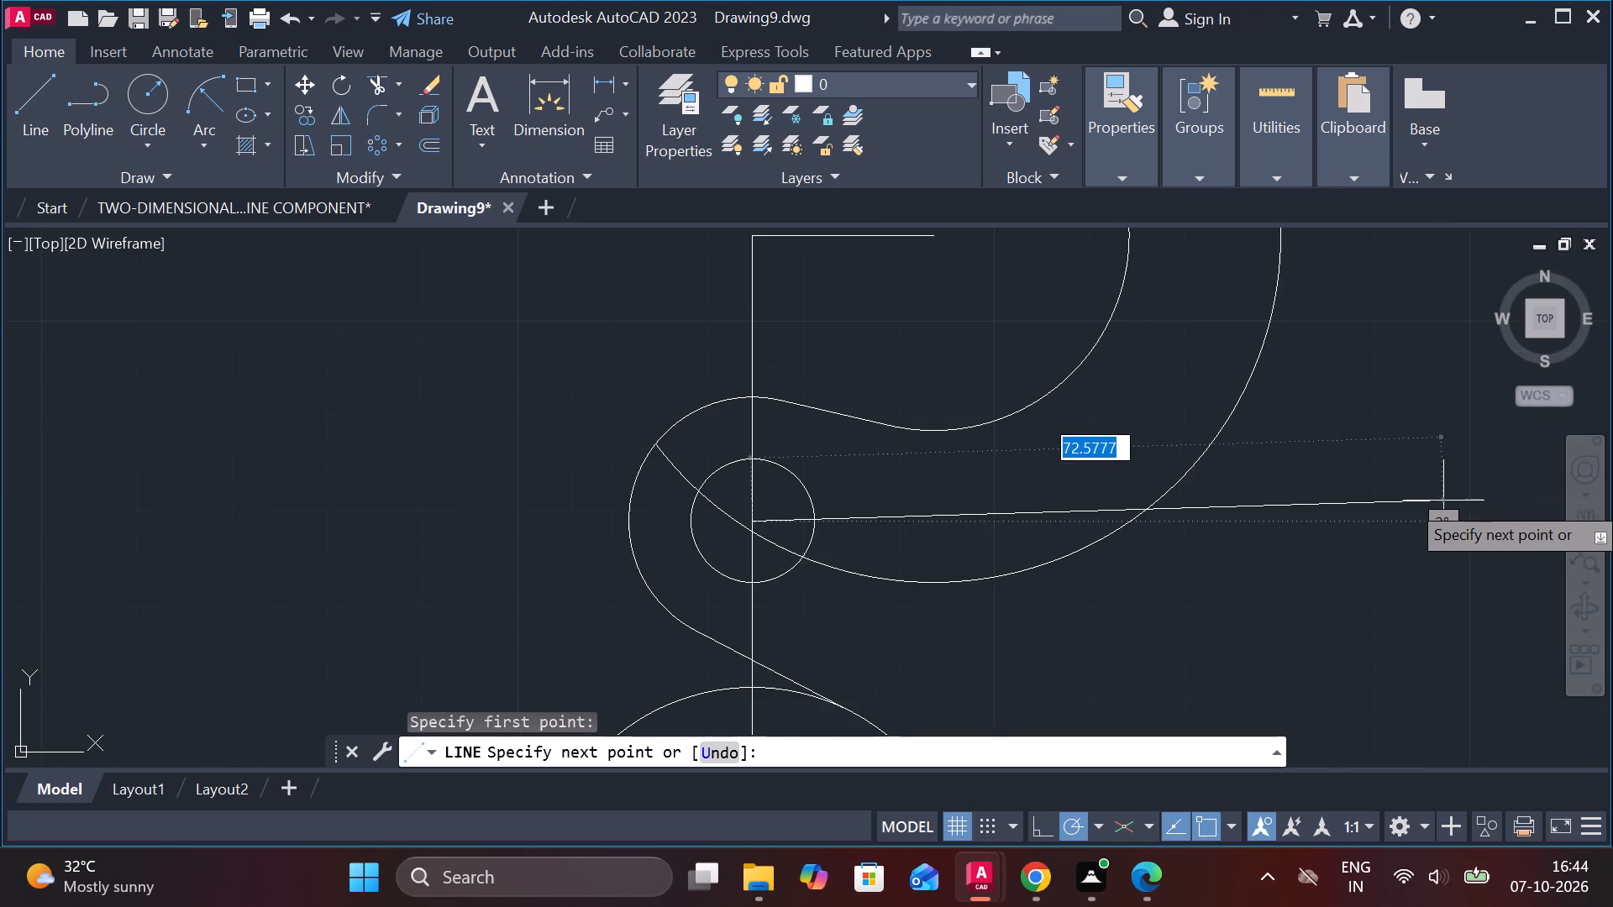
middle_drag(1408, 525, 884, 574)
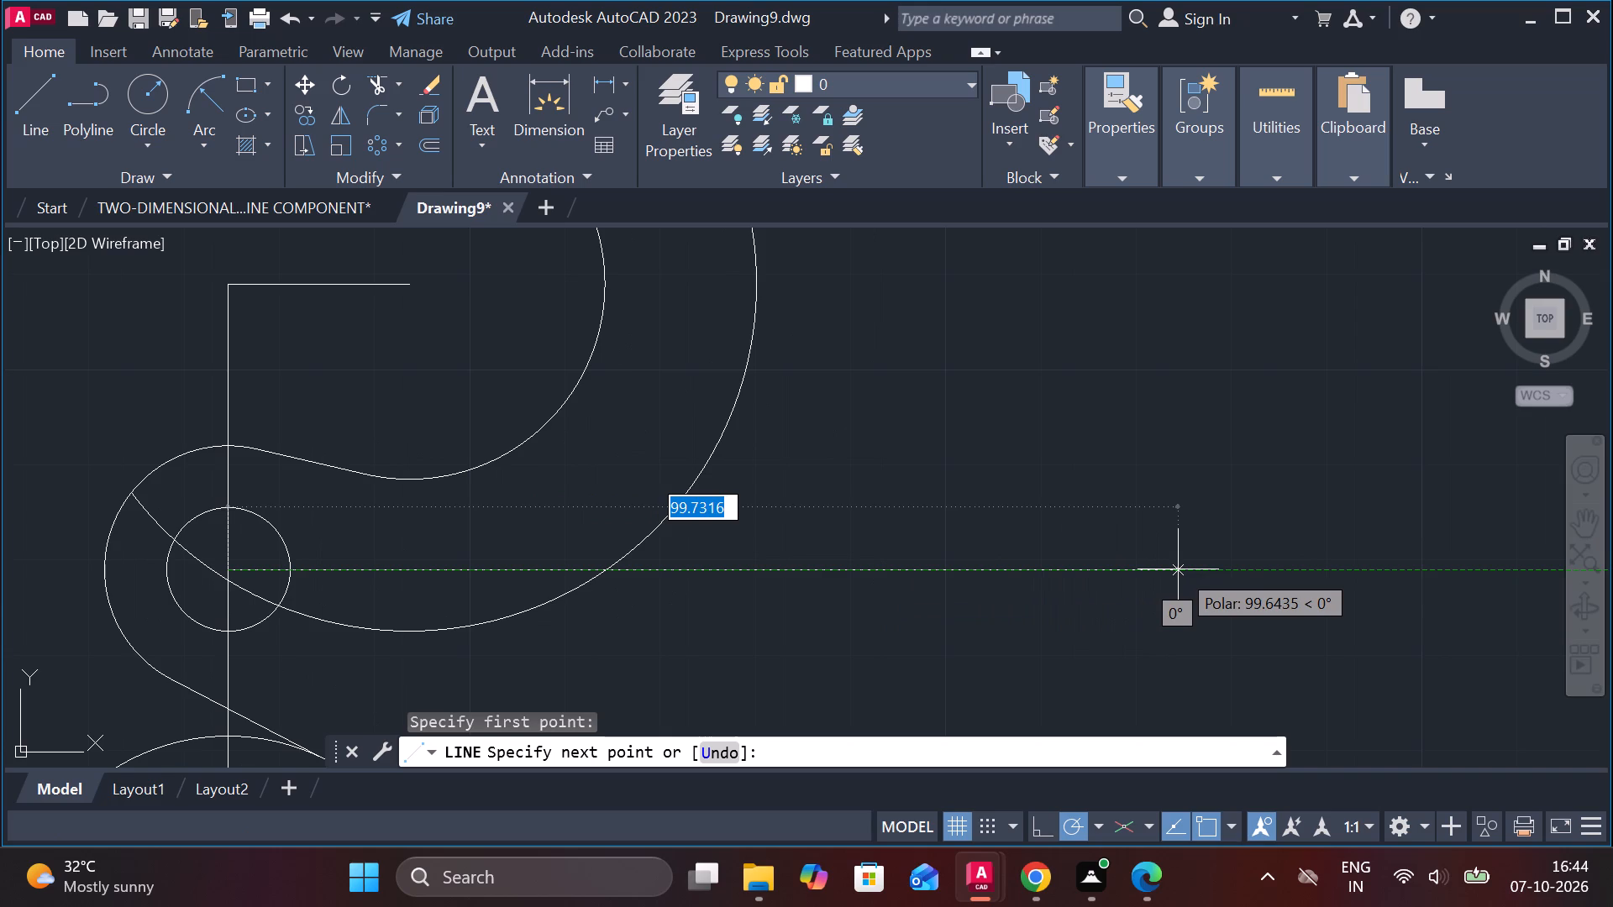
text(128.5)
key(Return)
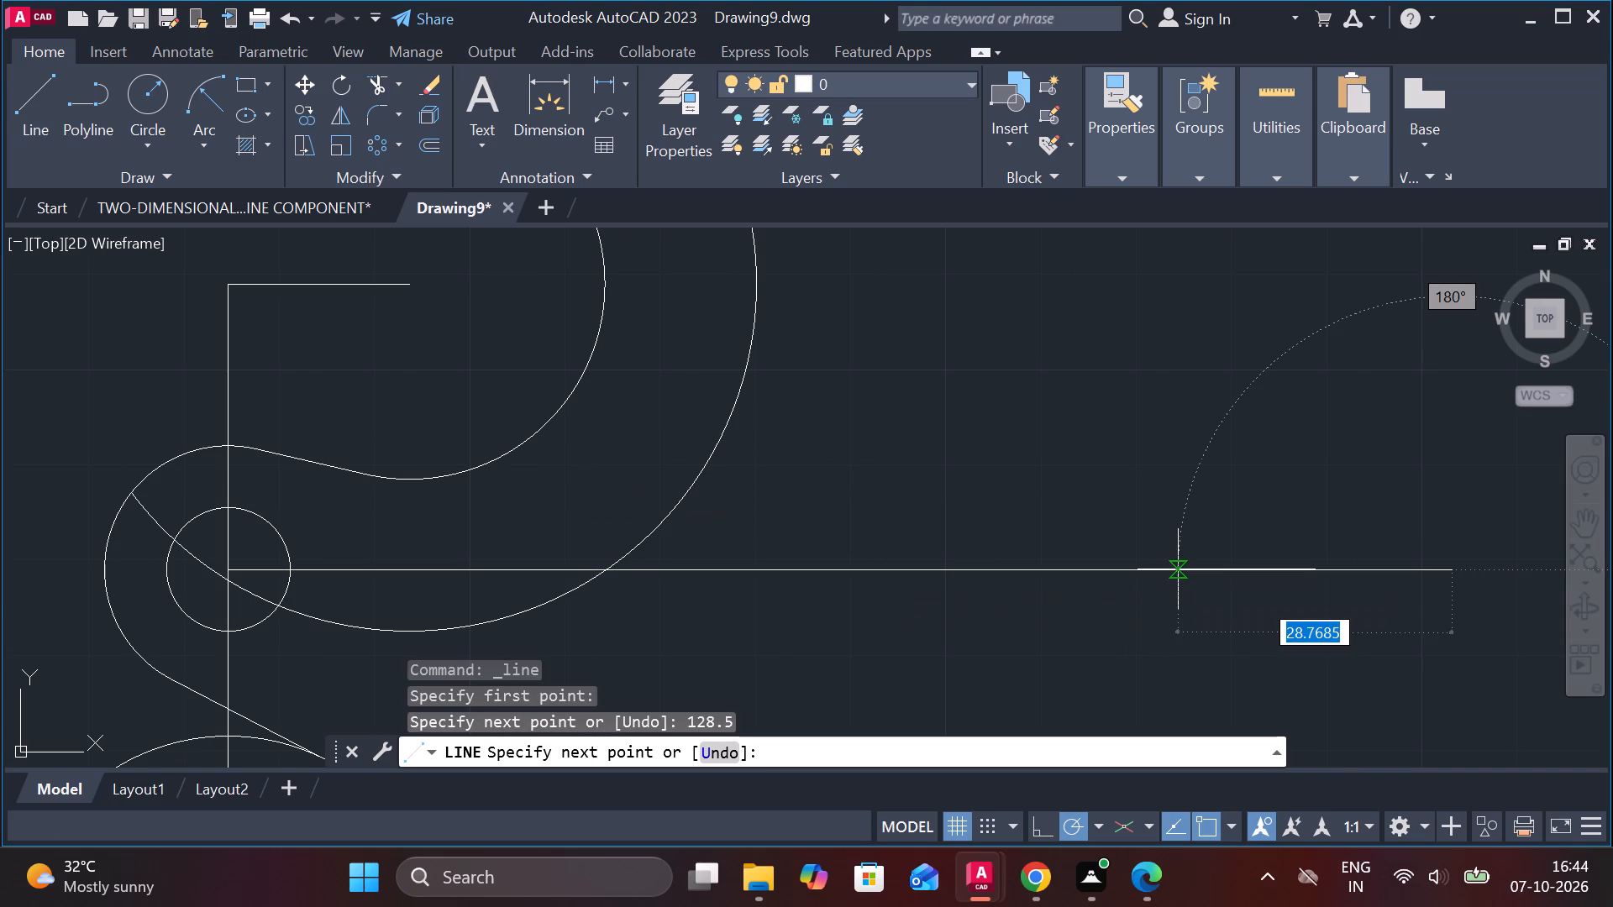
Continue the line vertically upward 28 units from the right end of the horizontal line.
middle_drag(1250, 410, 476, 433)
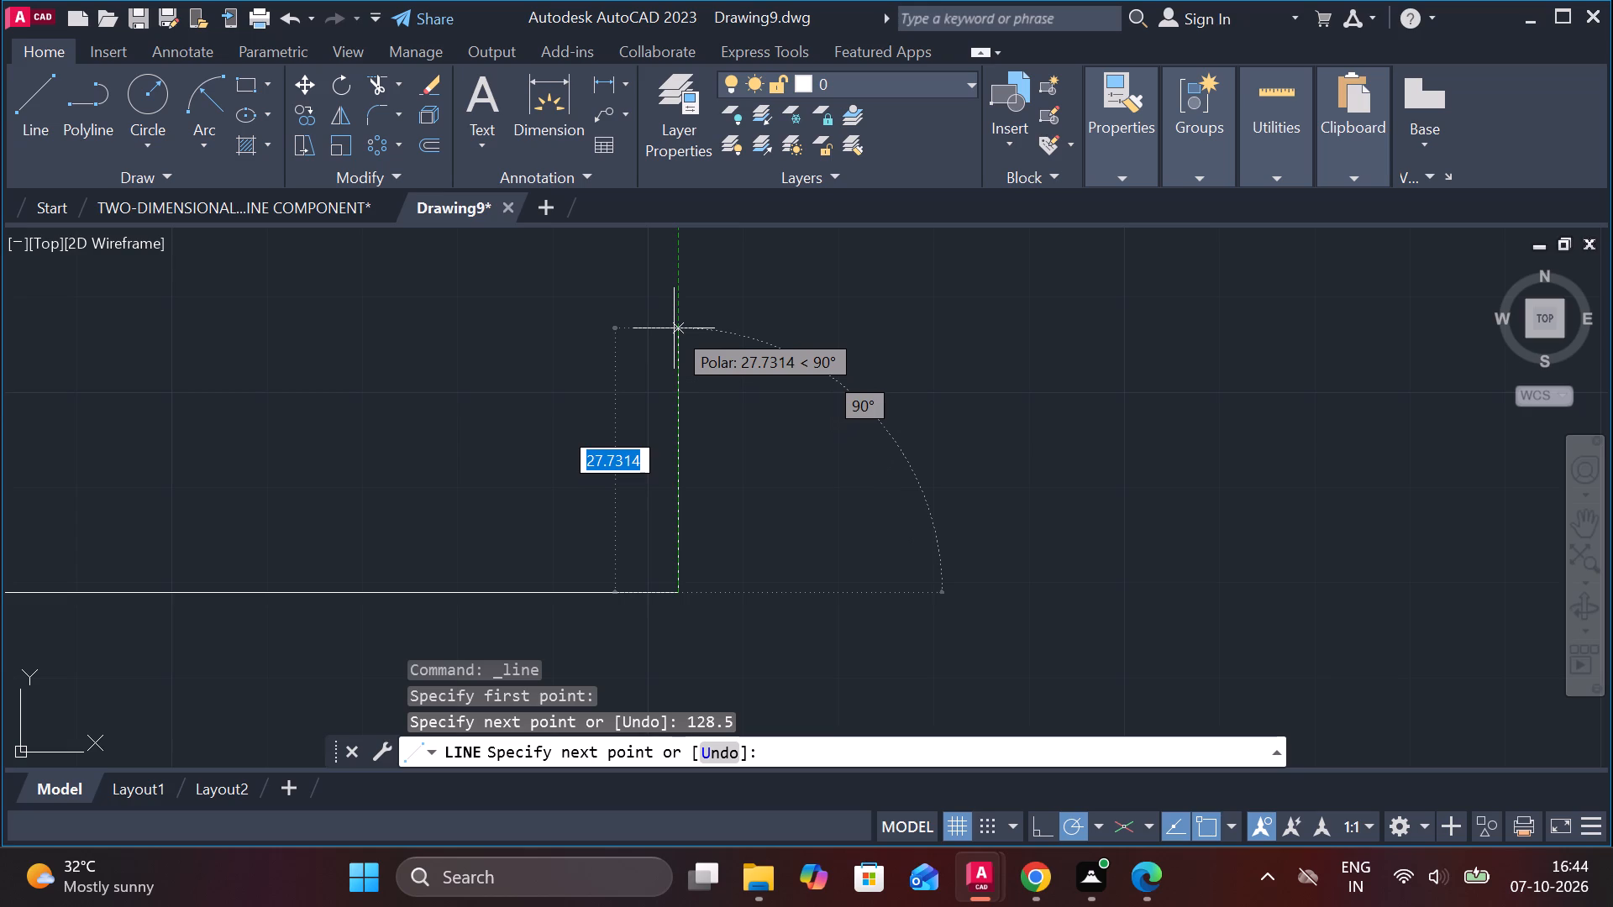
key(2)
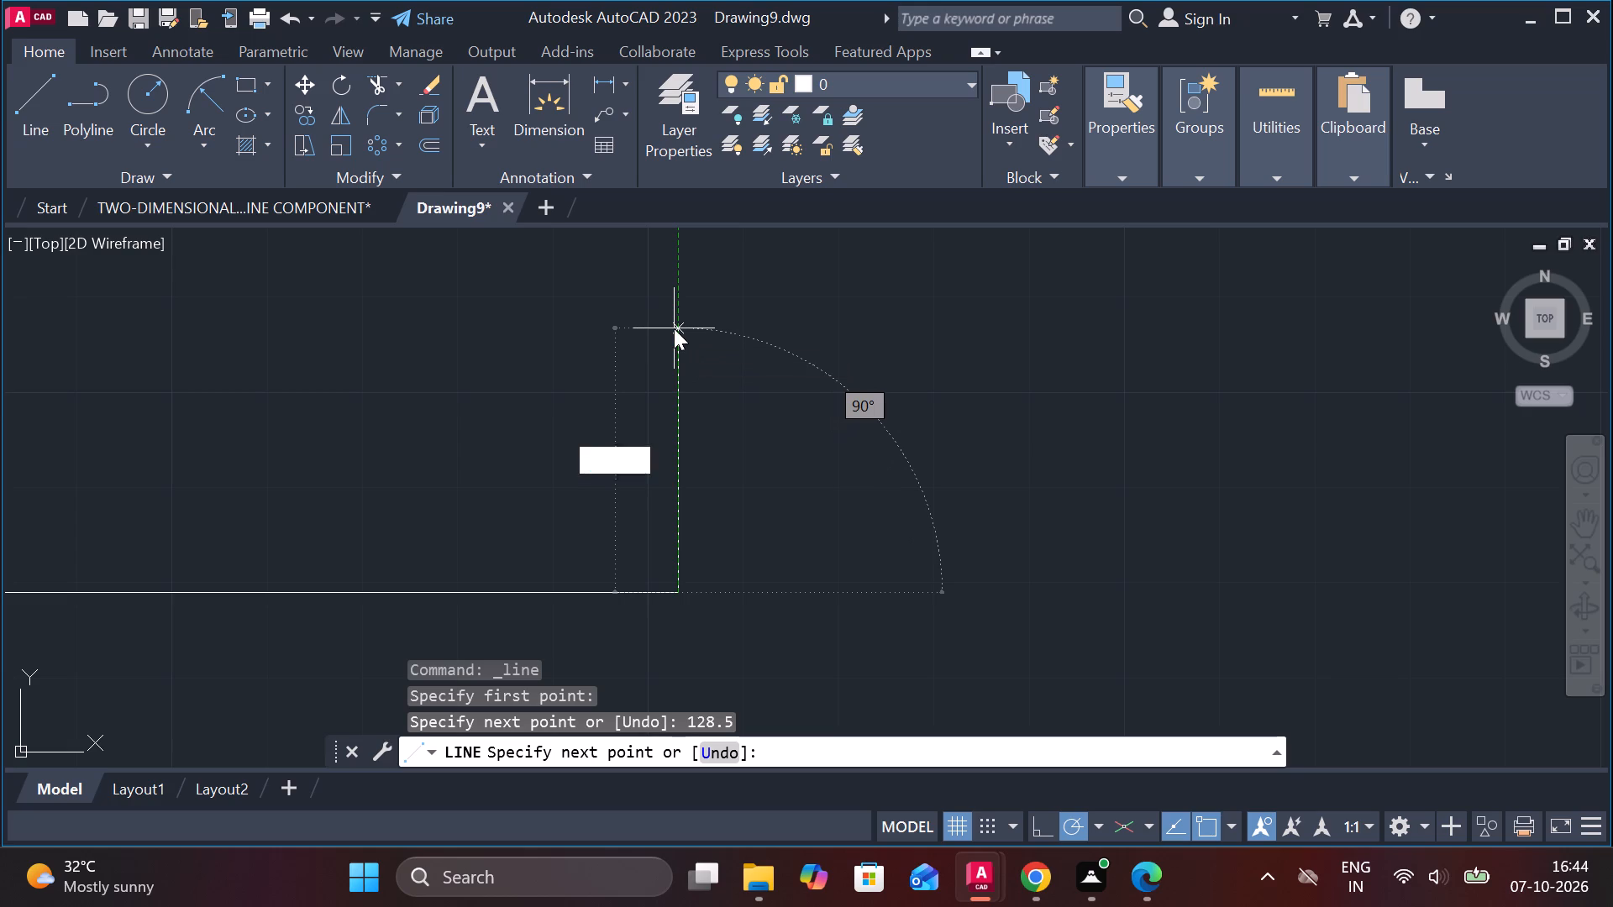
key(8)
key(Return)
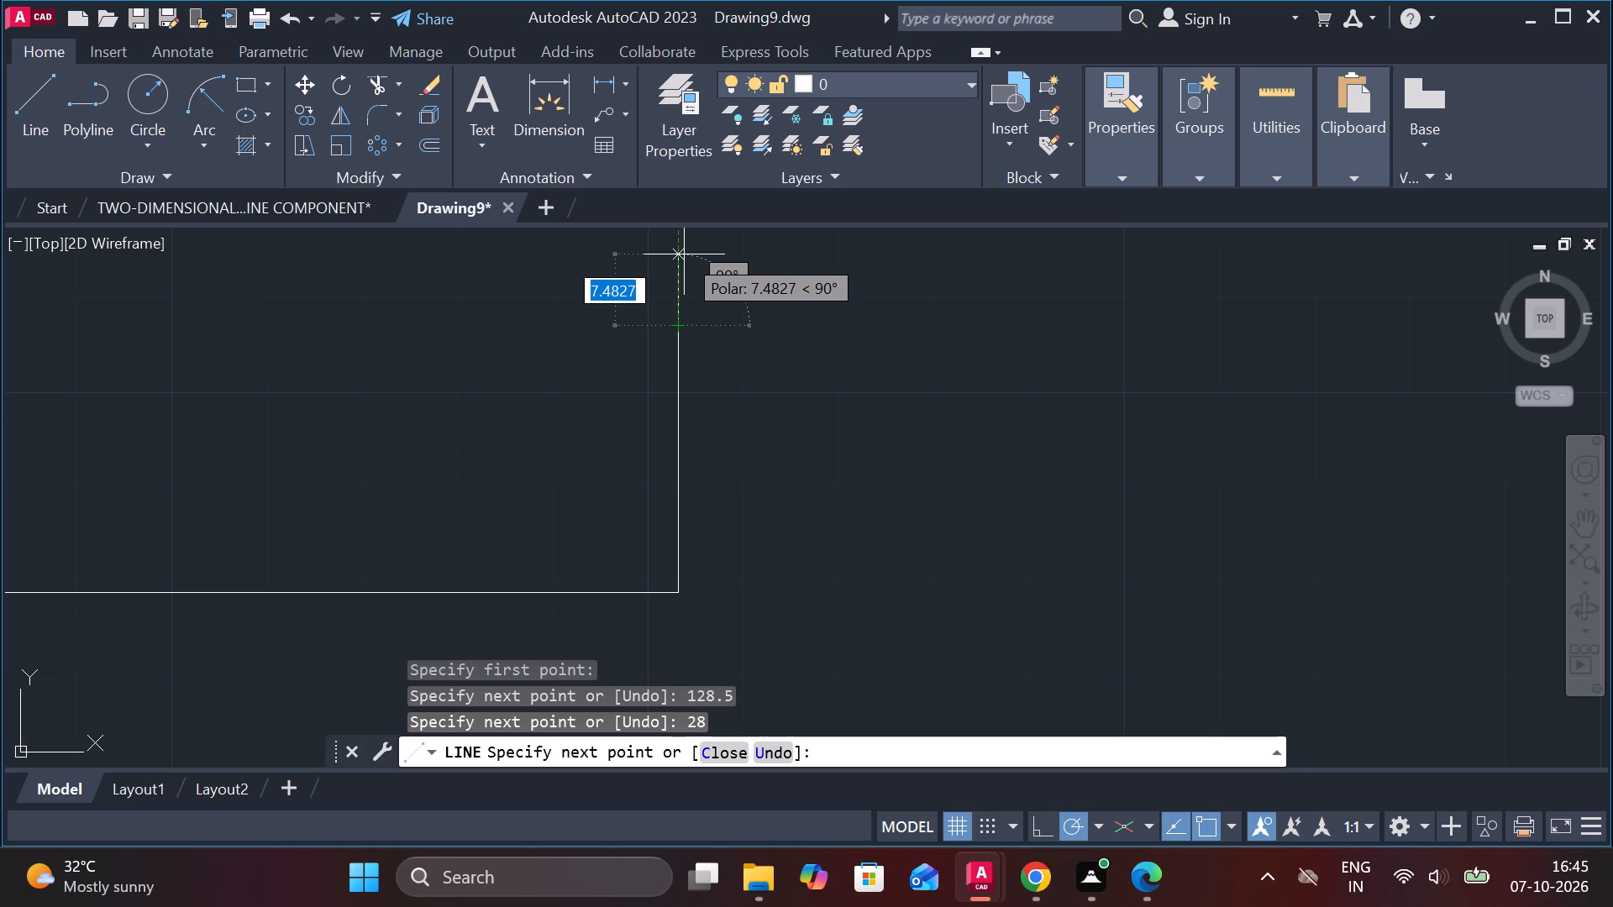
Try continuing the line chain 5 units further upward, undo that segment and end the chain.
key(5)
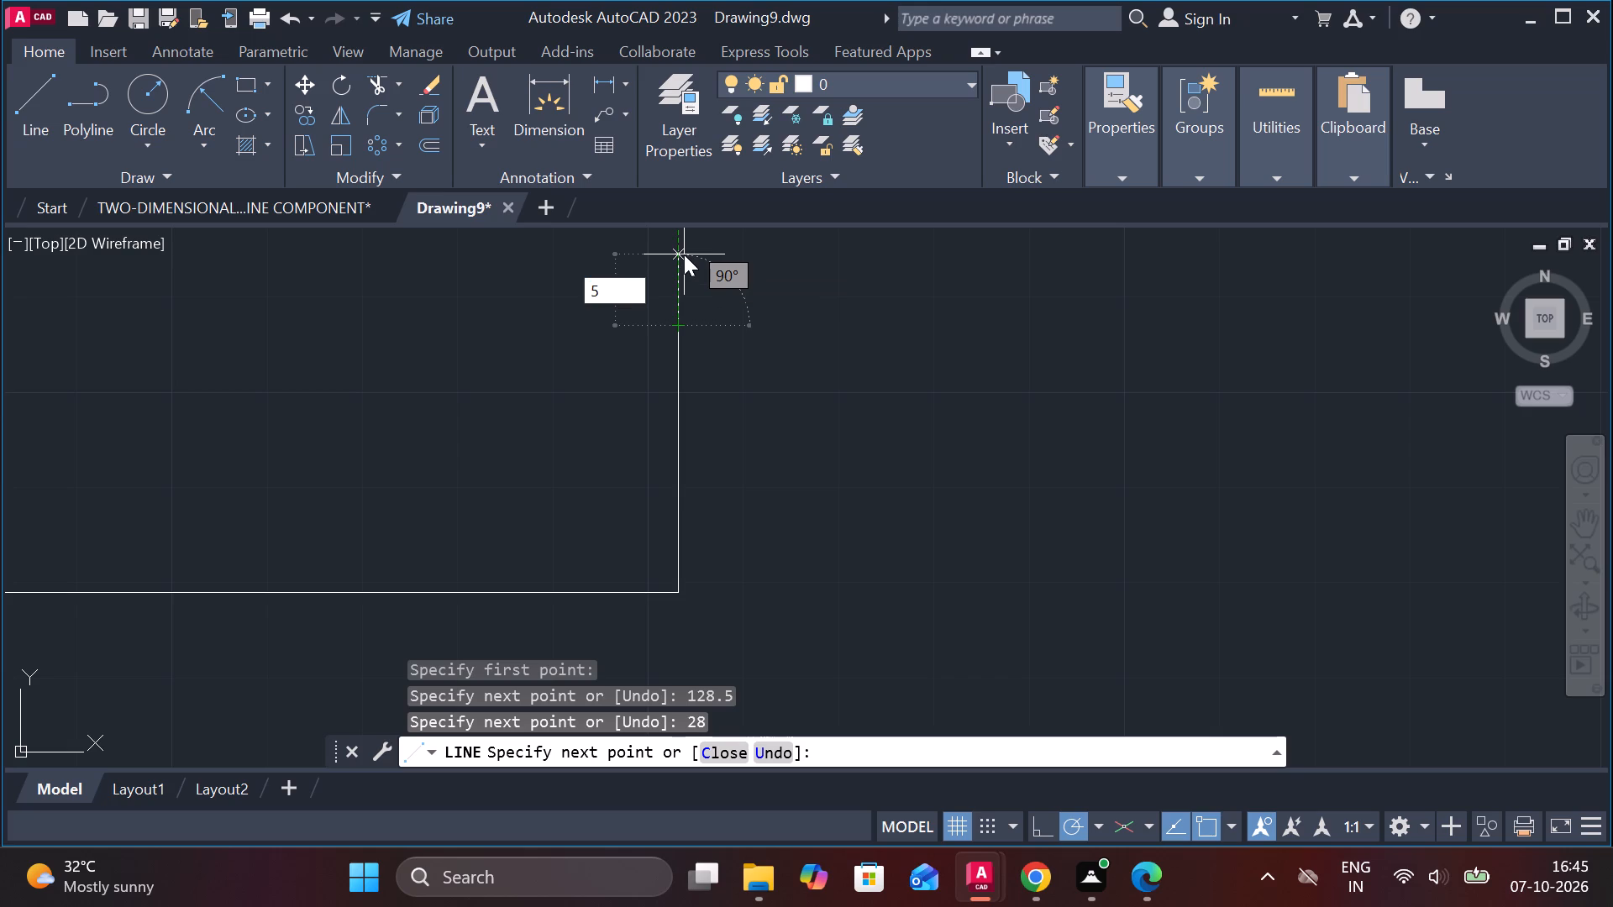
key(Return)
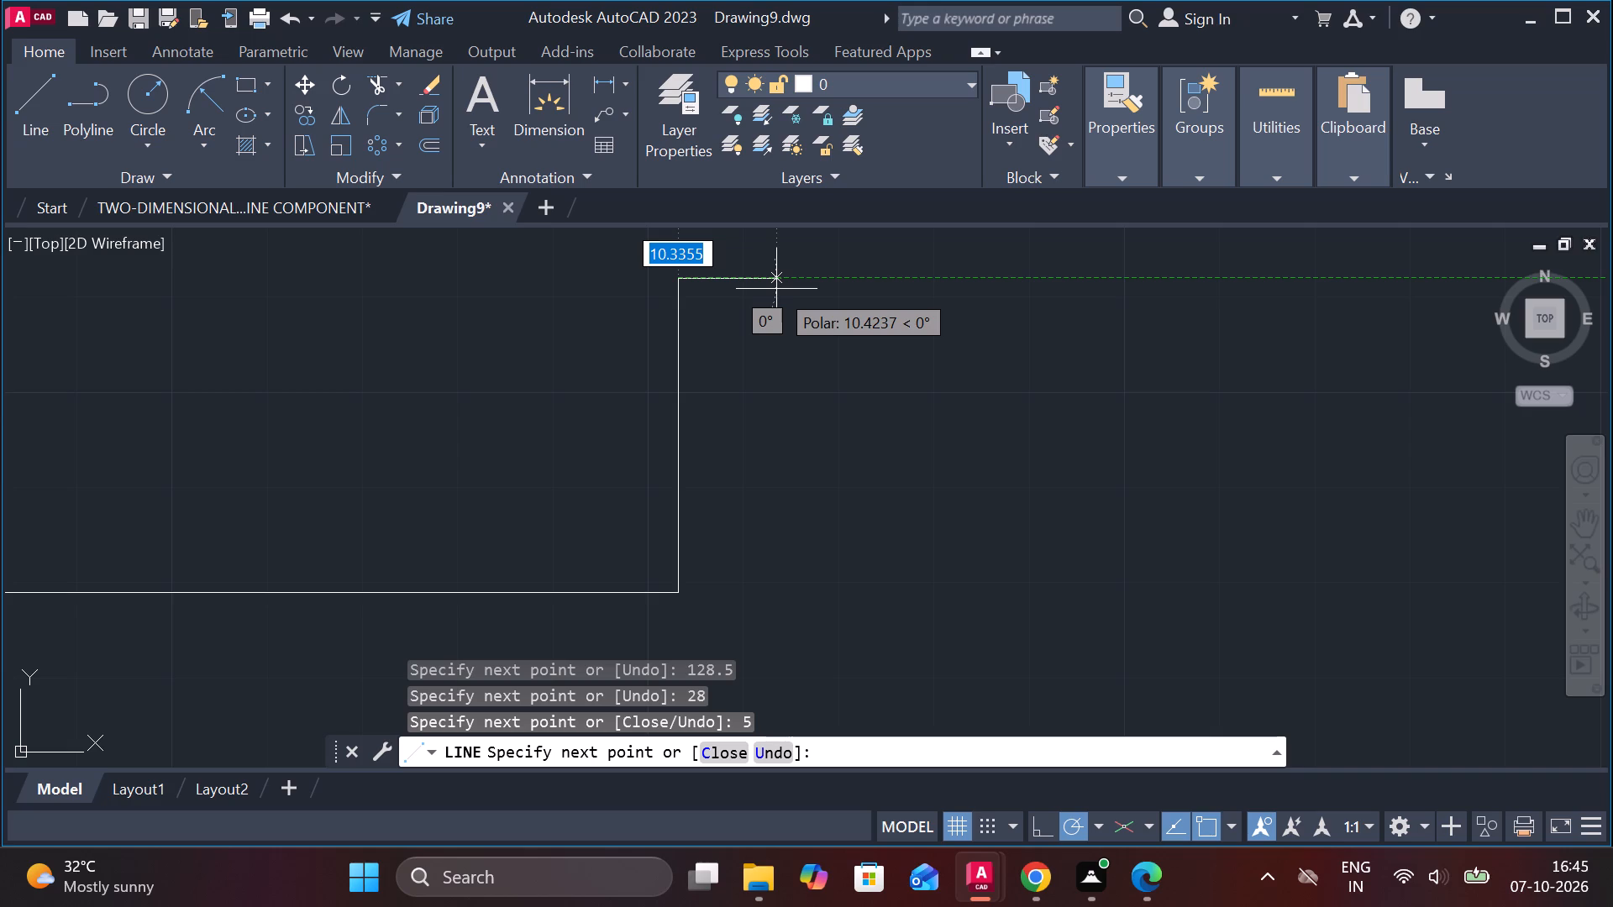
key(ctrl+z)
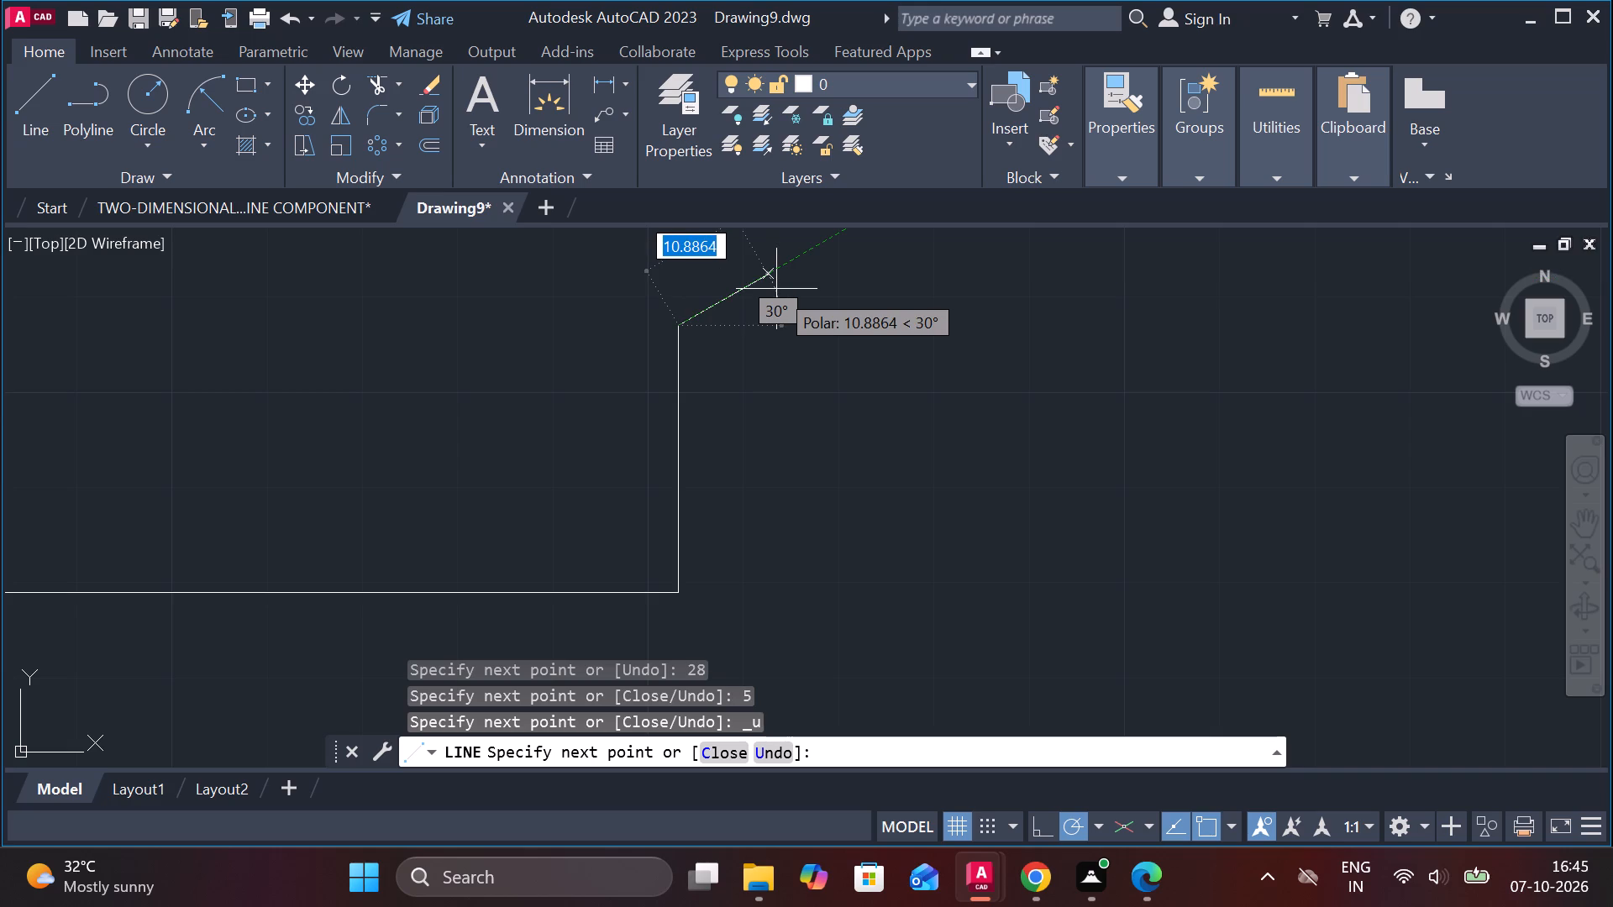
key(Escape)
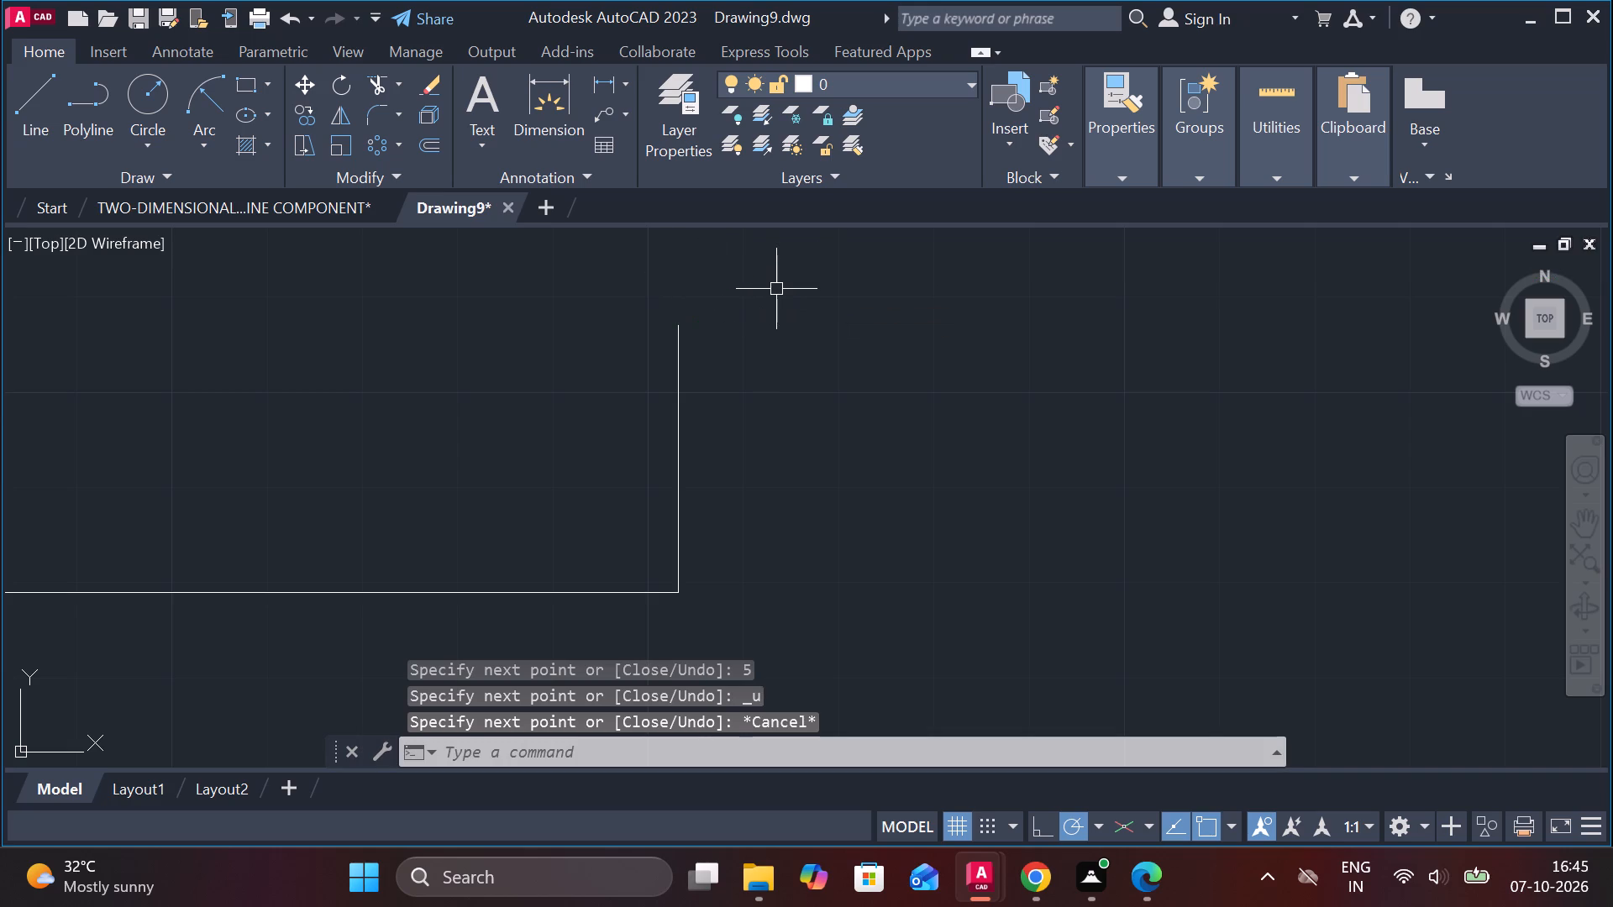
Draw a separate vertical line 5 units upward from the upper end of the 28-unit line.
key(l)
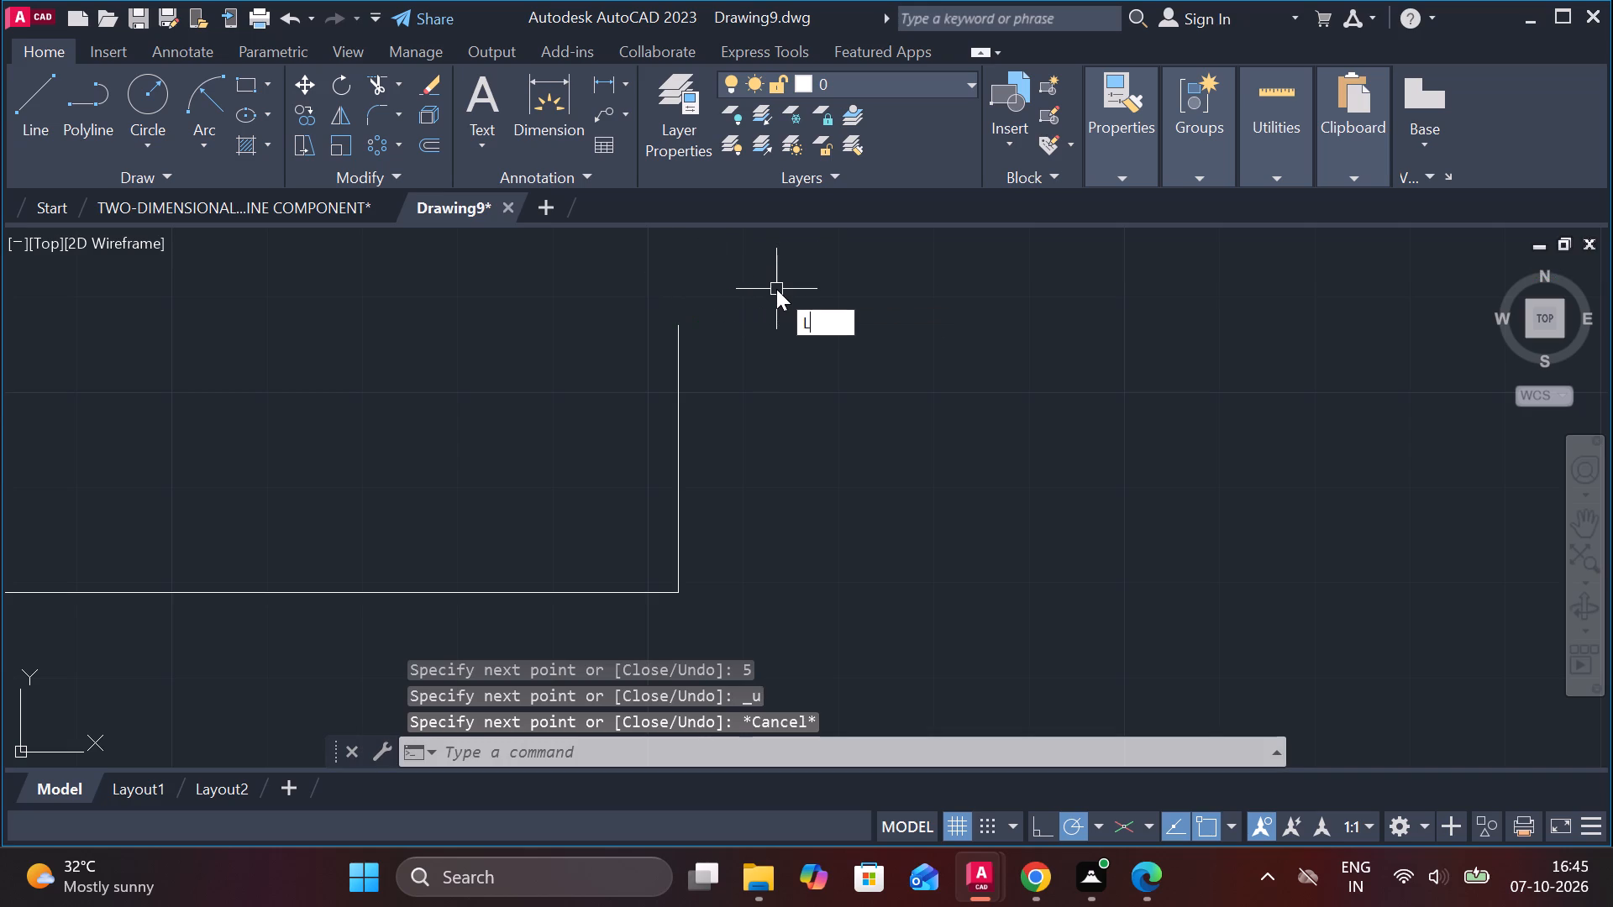
key(Return)
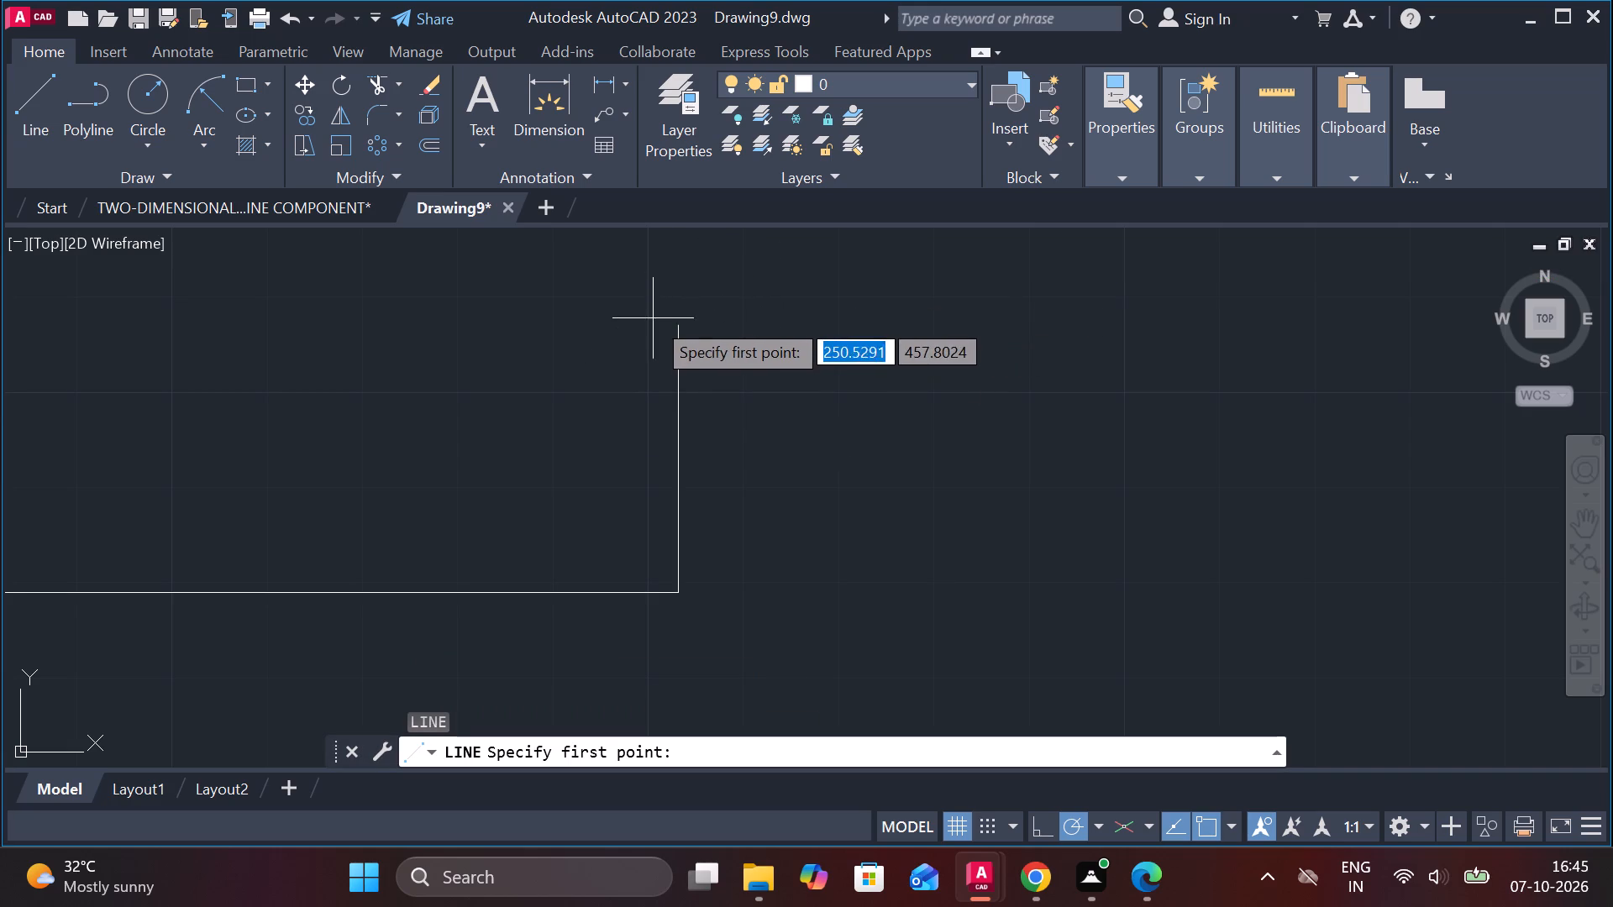
click(675, 318)
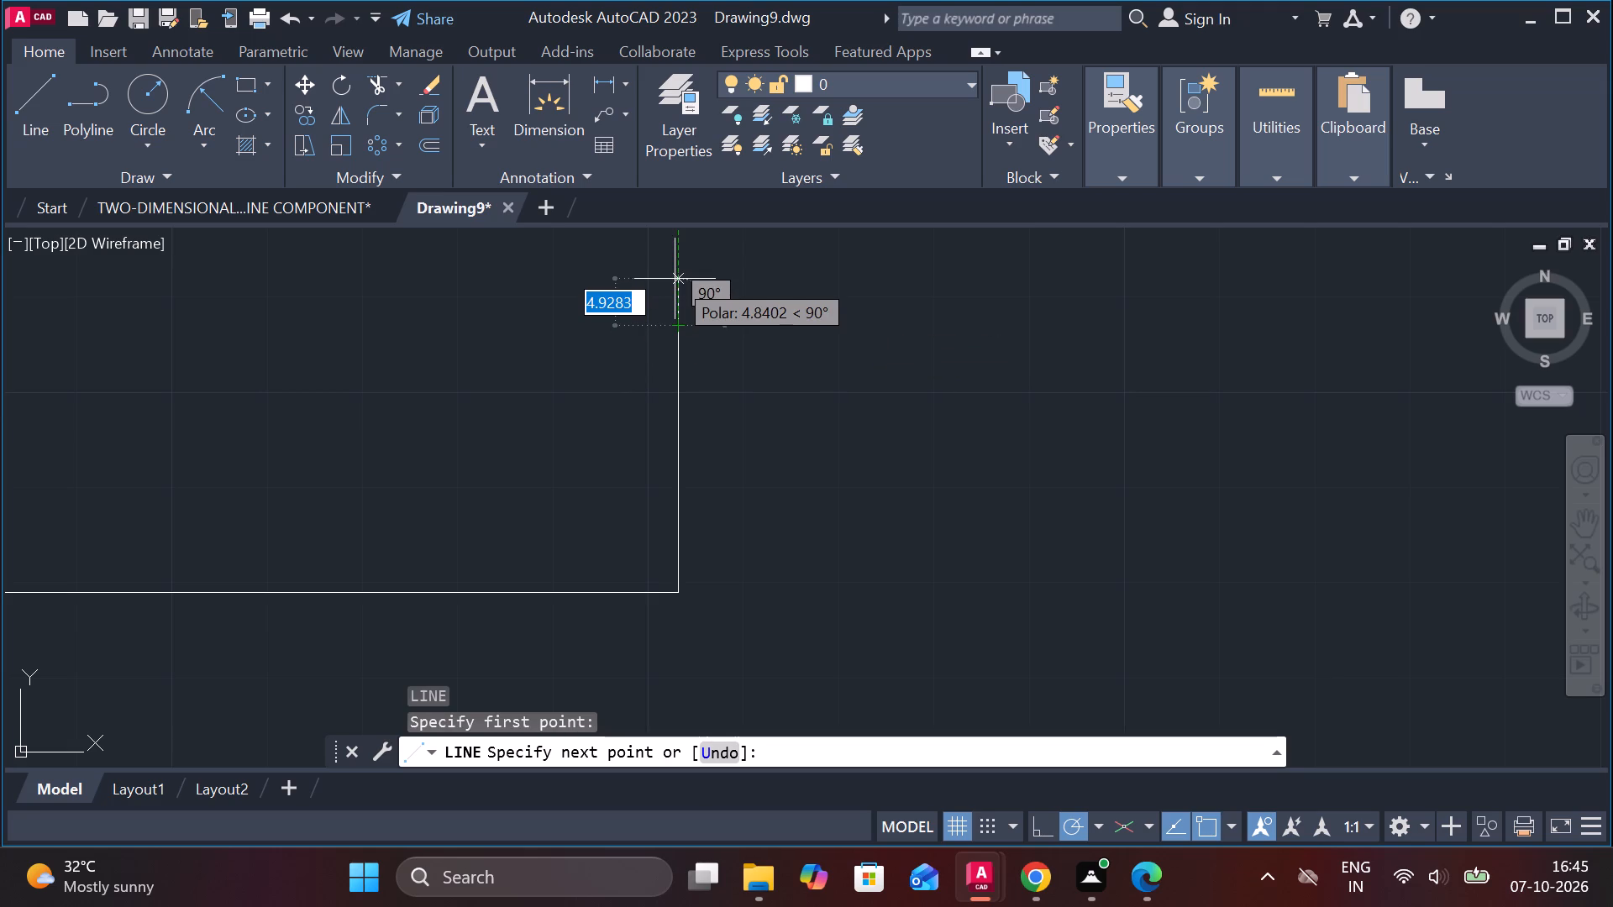
key(5)
key(Return)
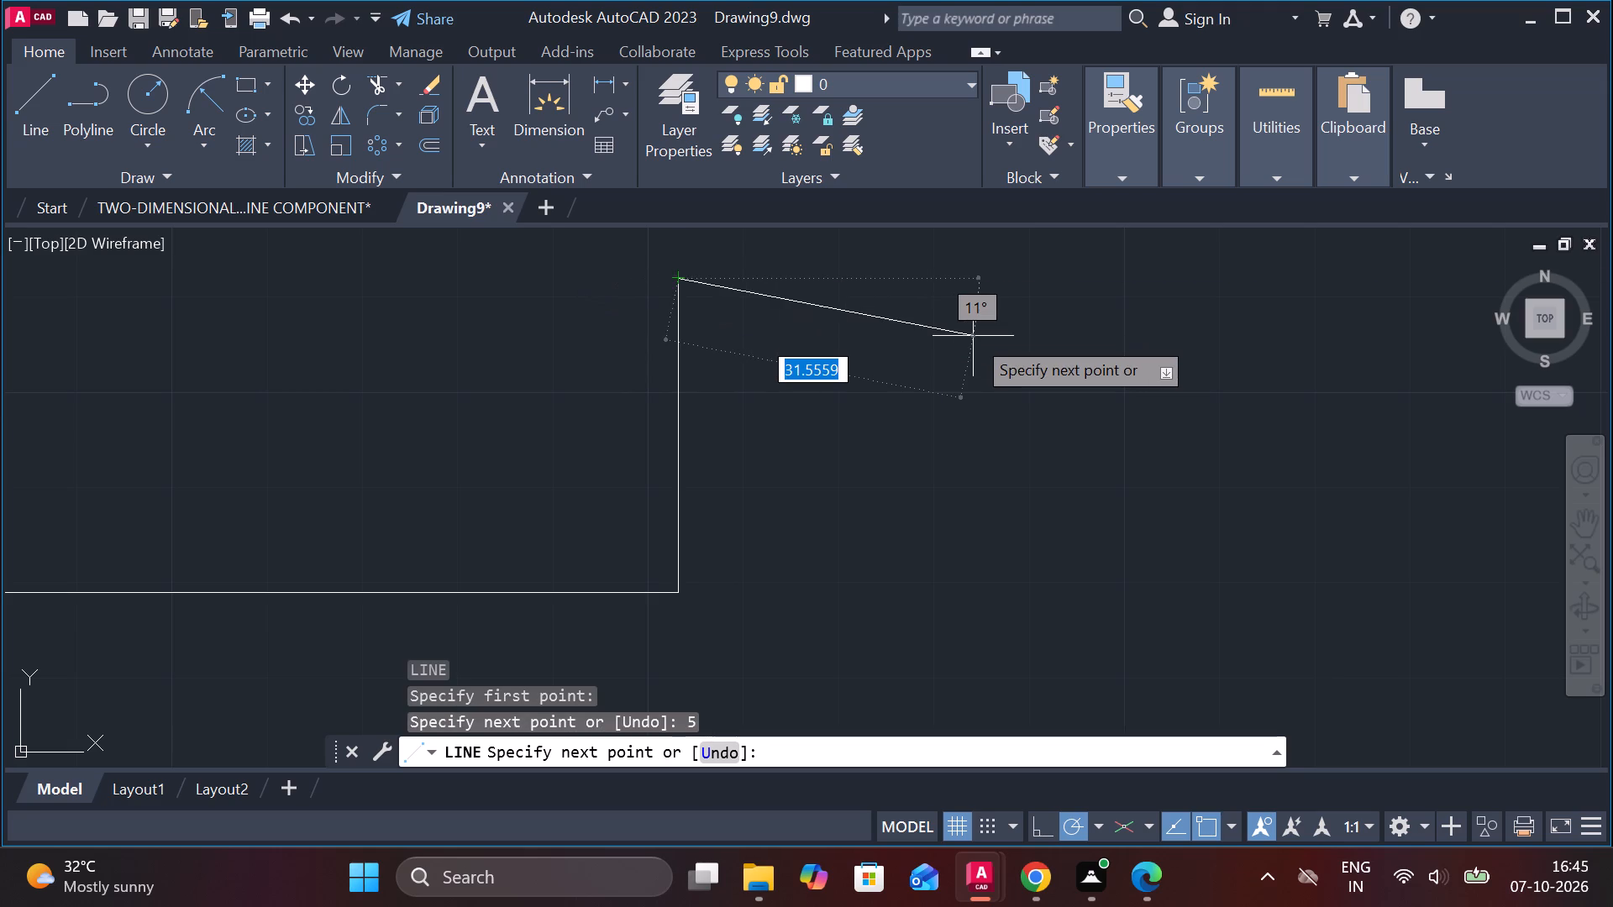
key(Escape)
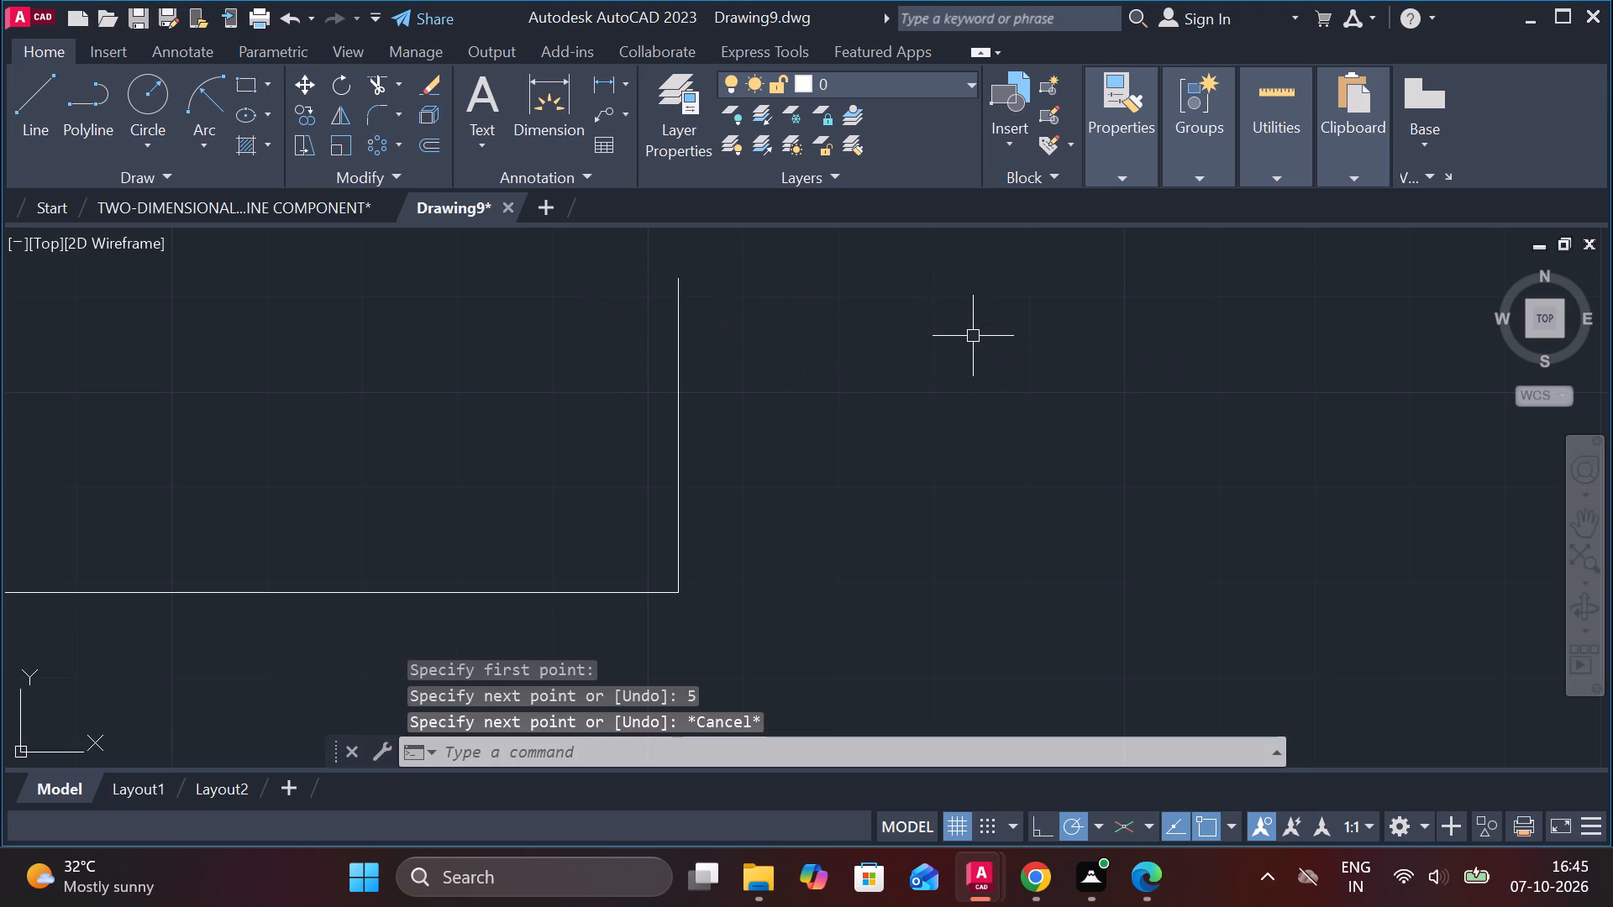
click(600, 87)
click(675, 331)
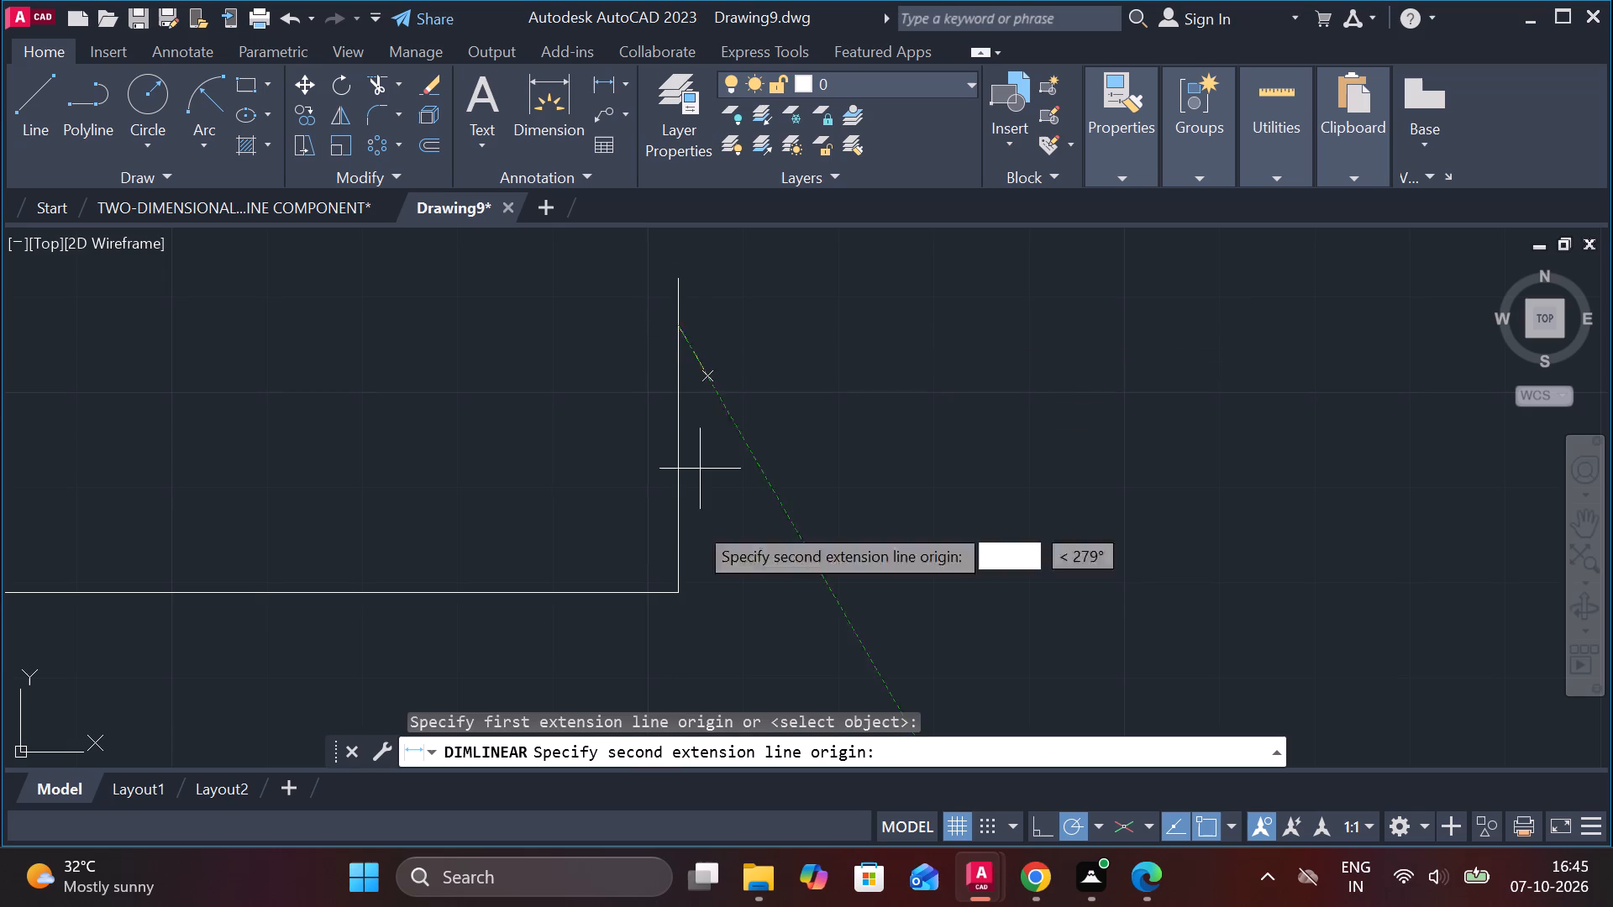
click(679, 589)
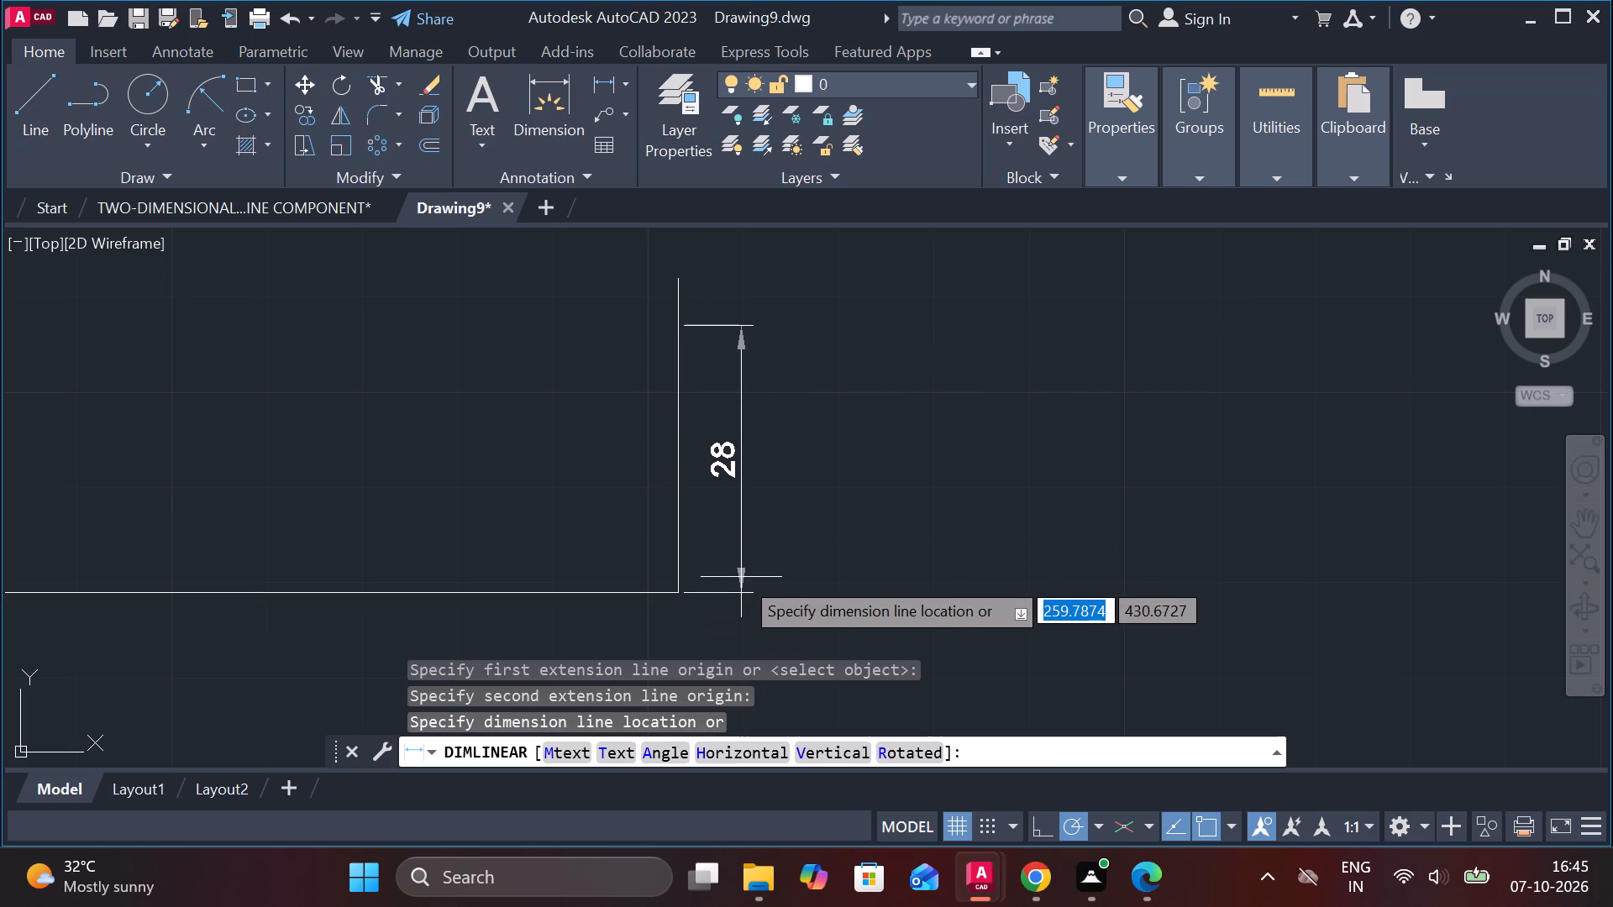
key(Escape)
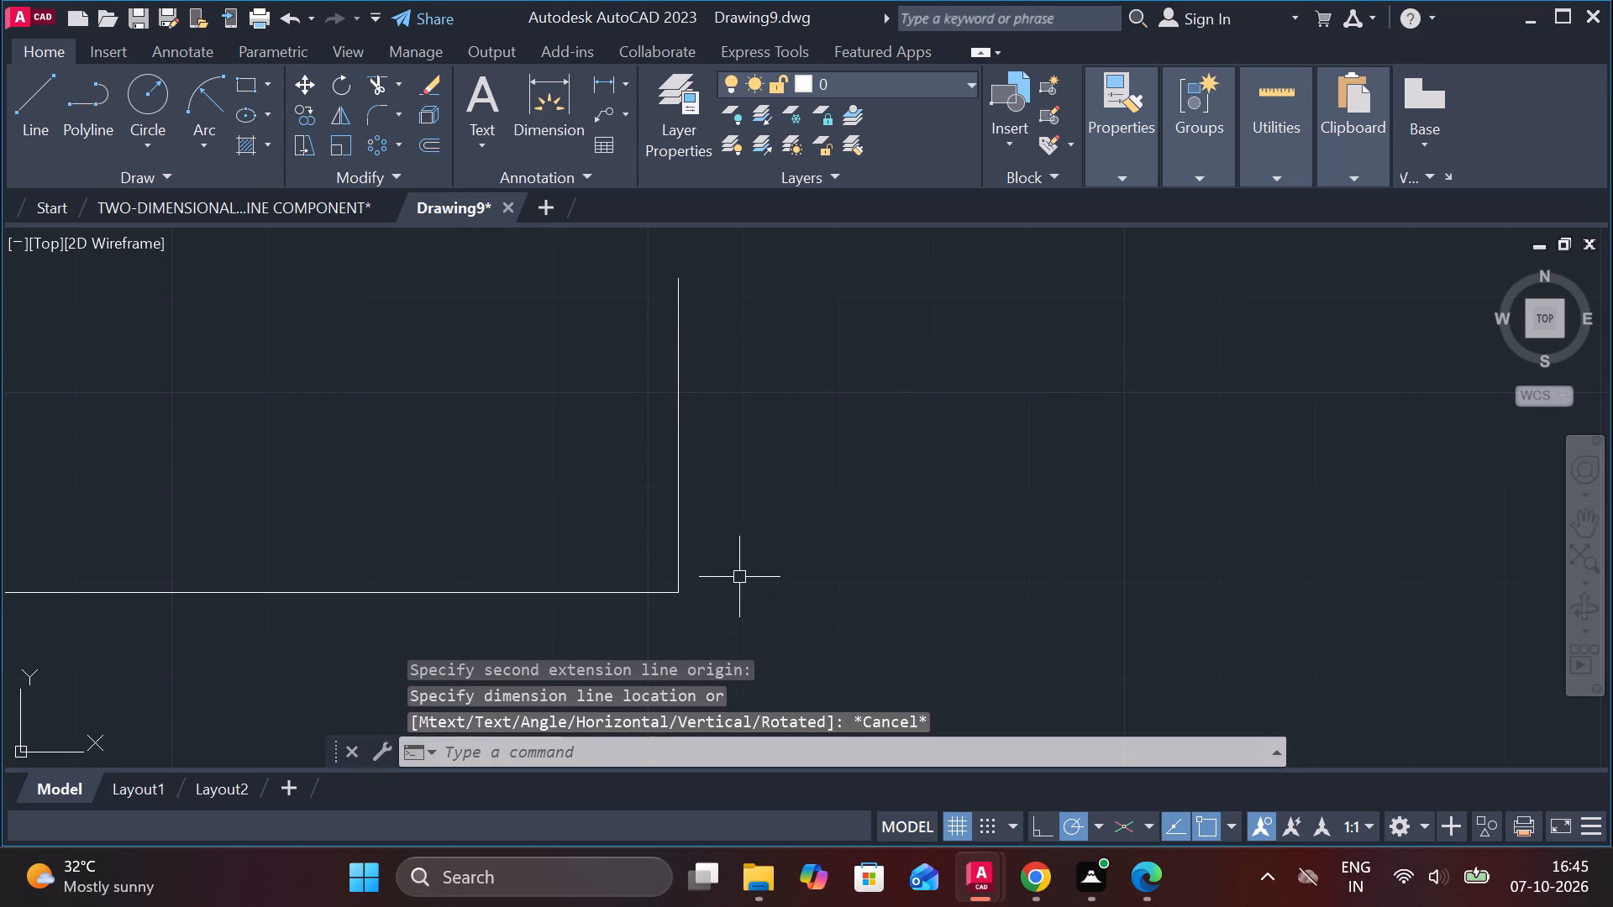
Add a linear dimension for the 28-unit vertical line, placed just to its right.
click(596, 87)
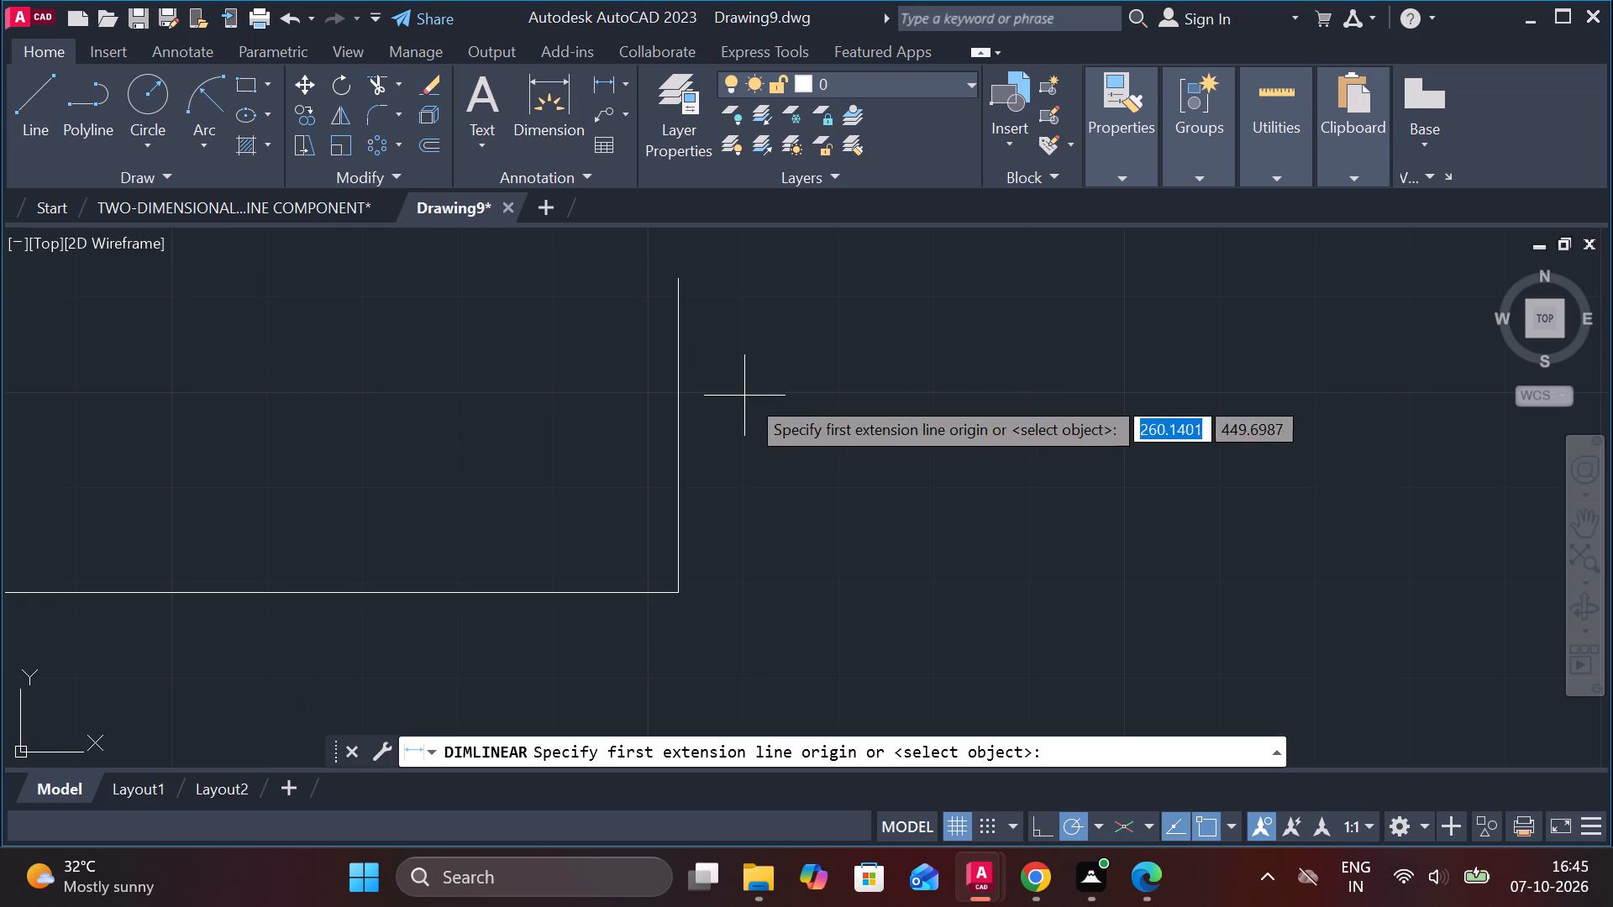
click(679, 322)
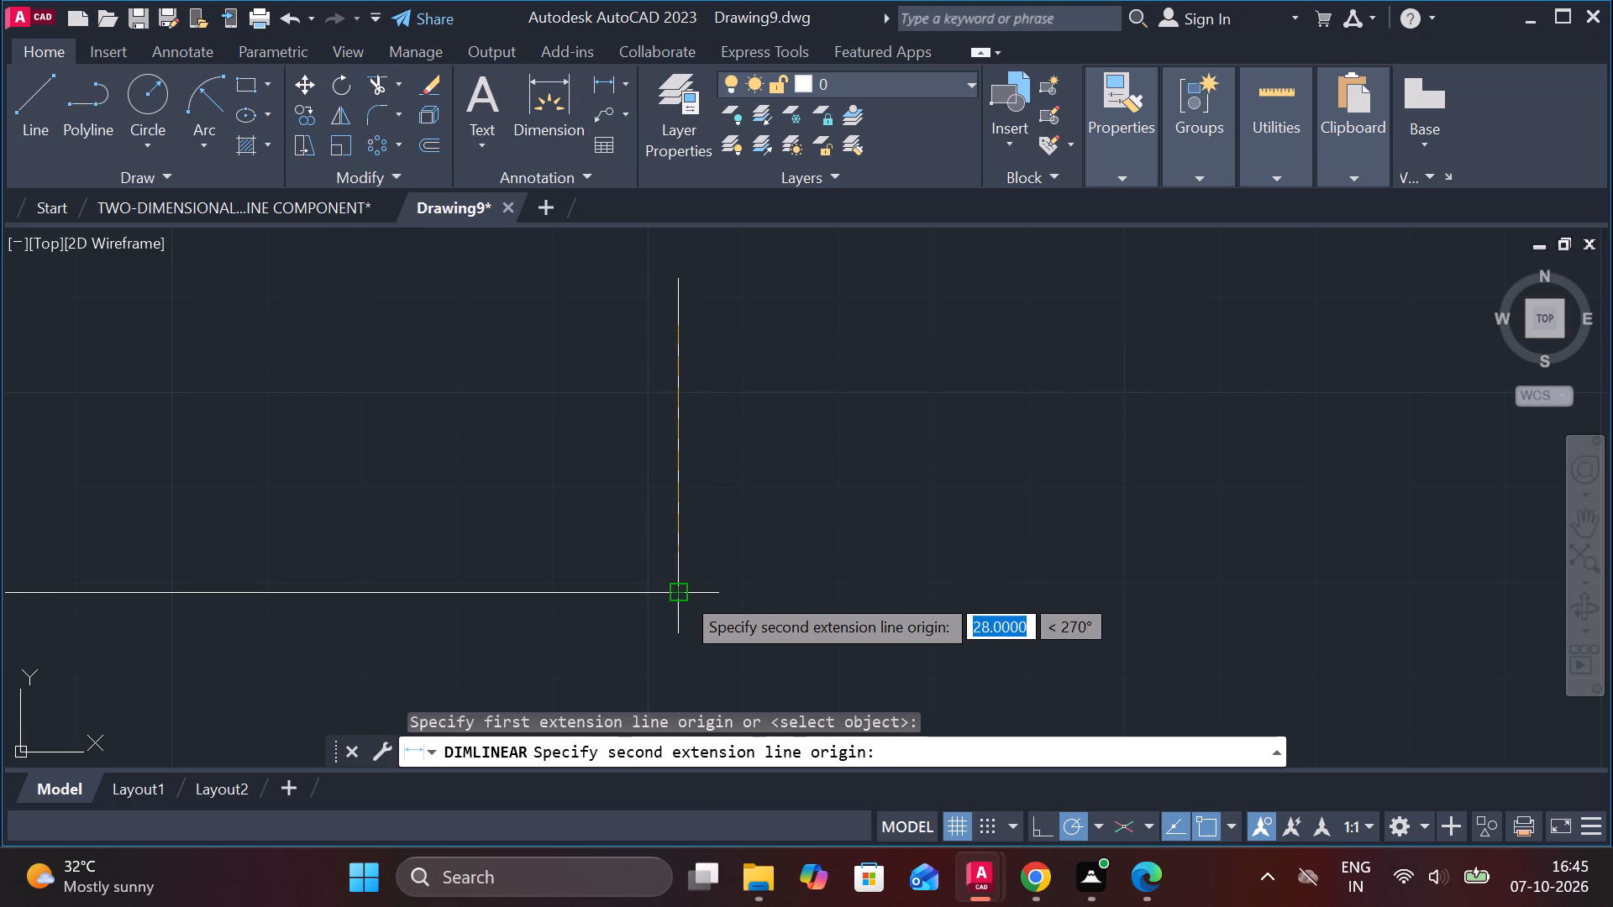
click(682, 593)
click(767, 600)
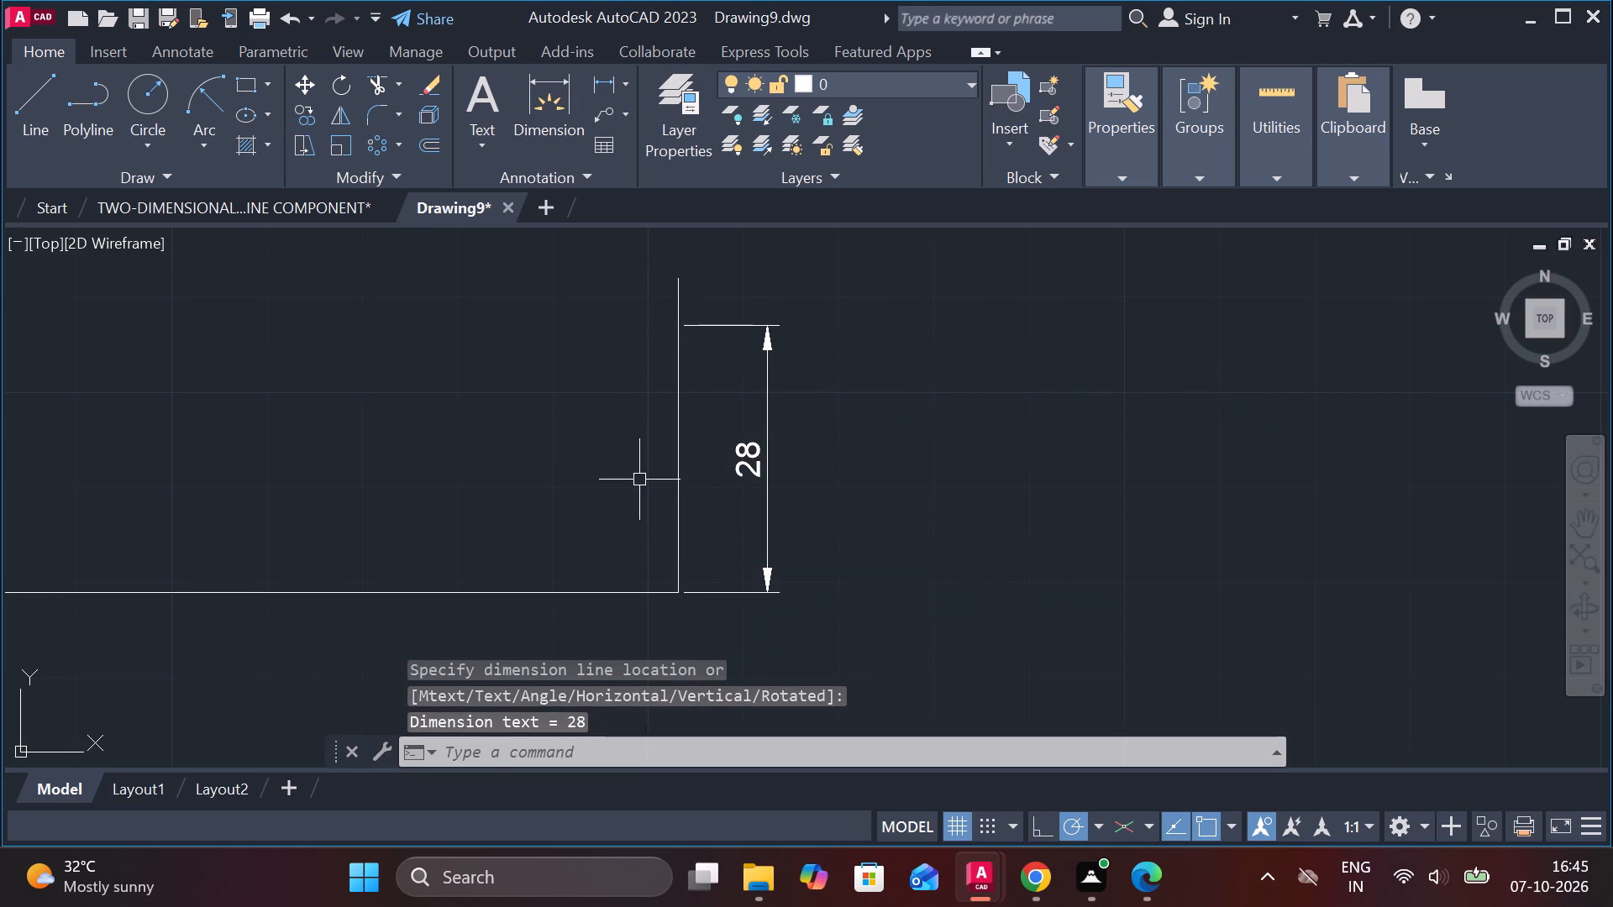
Draw a circle of radius 54 centred on the upper end of the 28-unit vertical line.
click(152, 94)
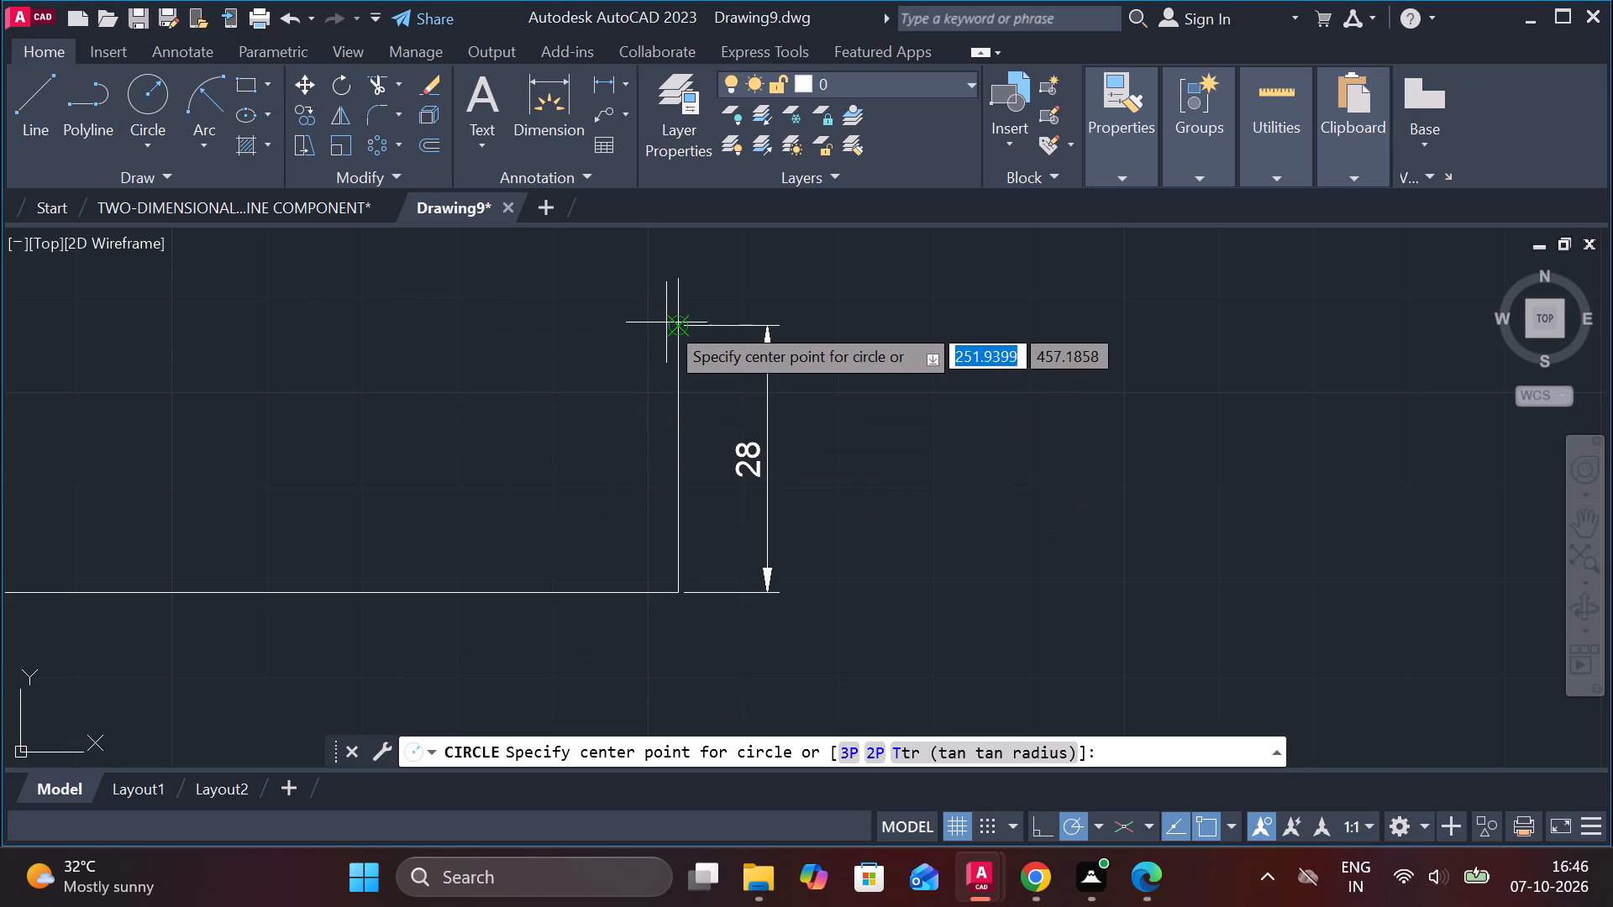
click(680, 325)
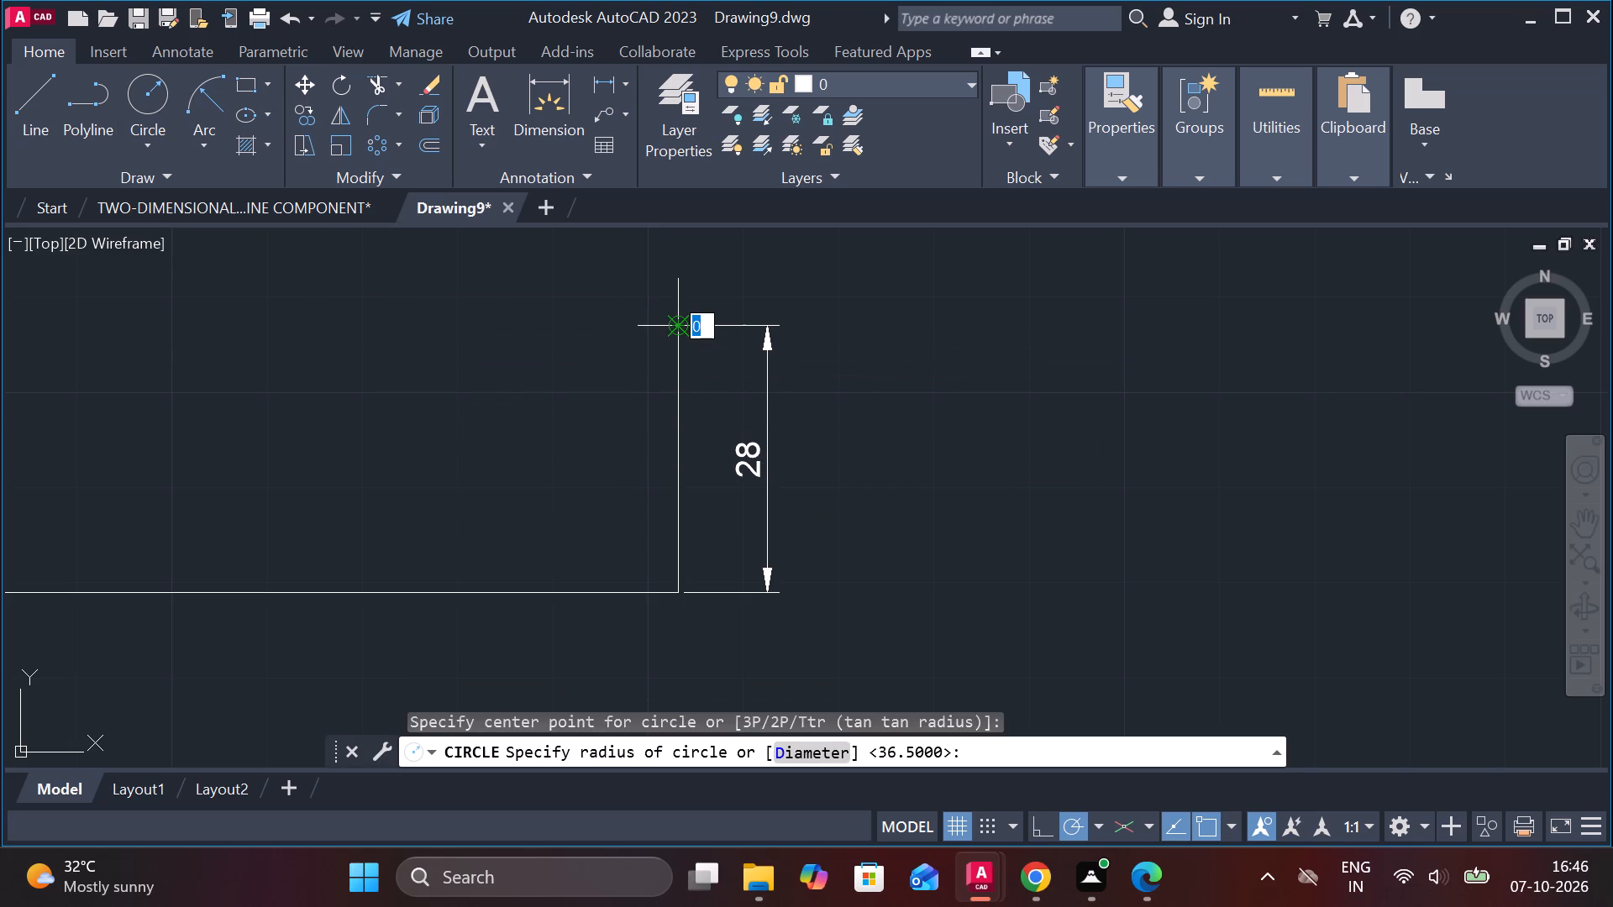
scroll(680, 325, up, 2)
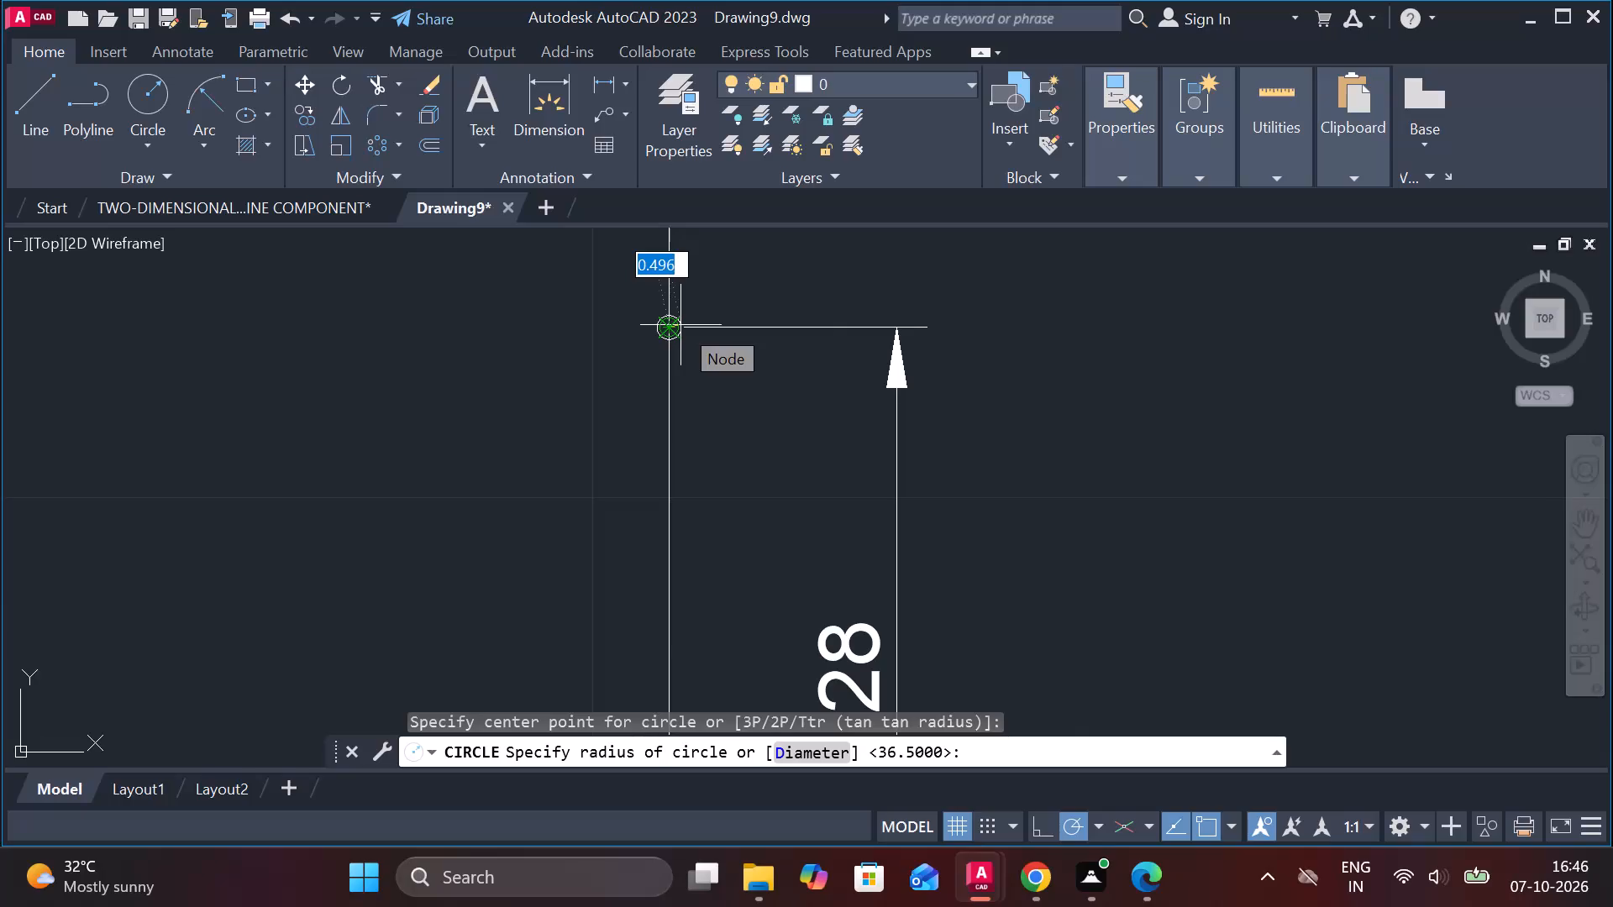
scroll(631, 383, down, 1)
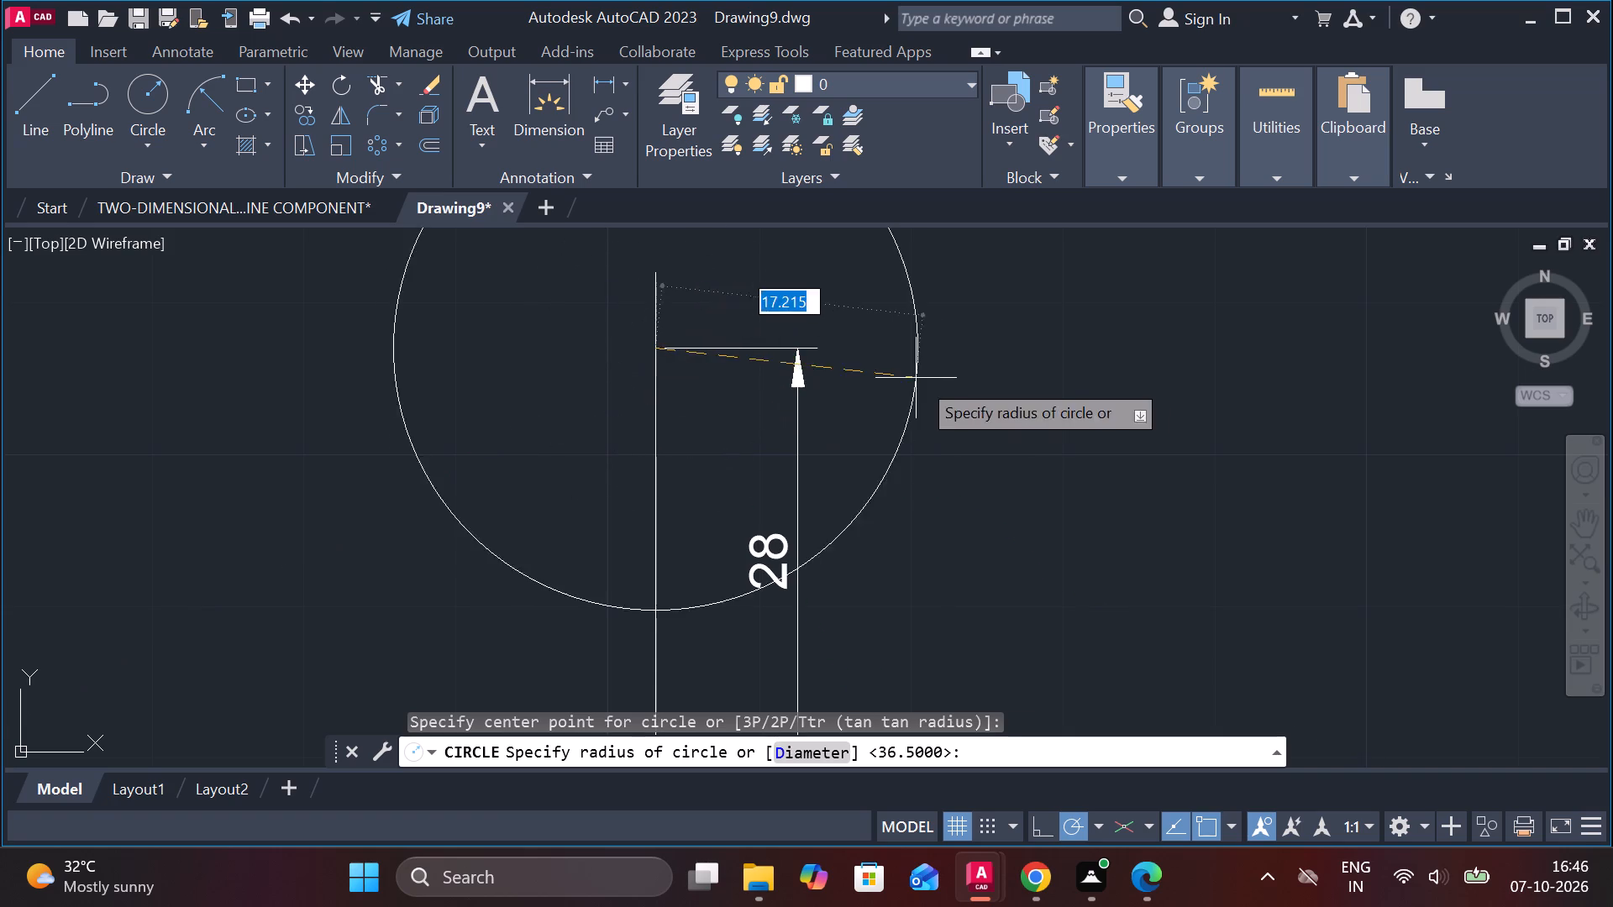
text(54)
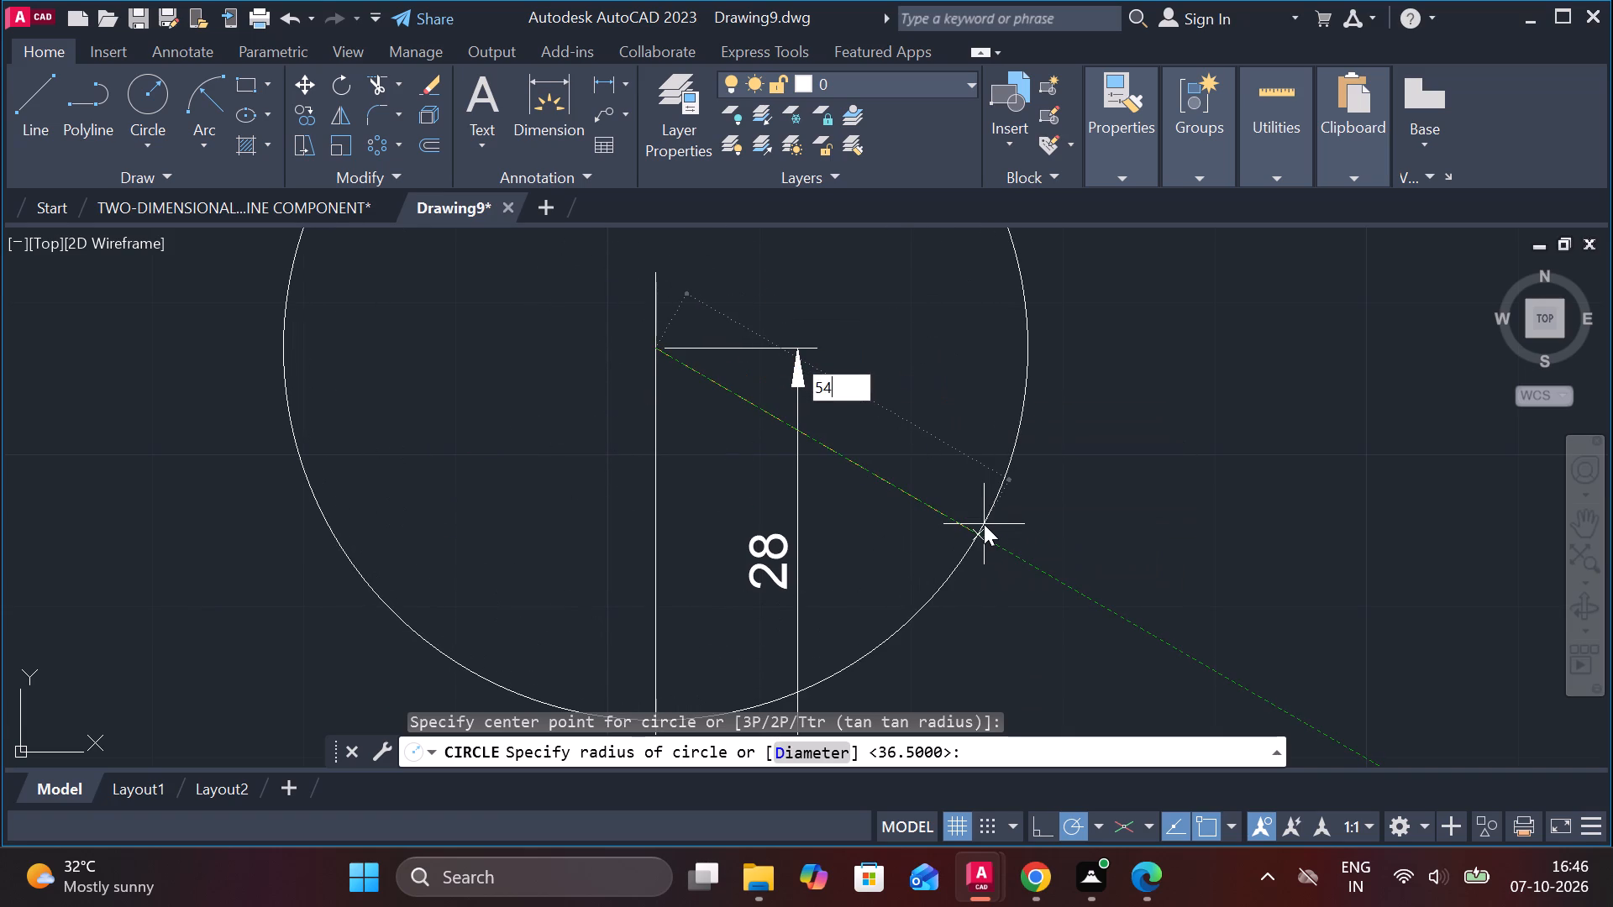
key(Return)
Draw a circle of radius 33 centred on the upper end of the 5-unit vertical line.
scroll(984, 524, down, 2)
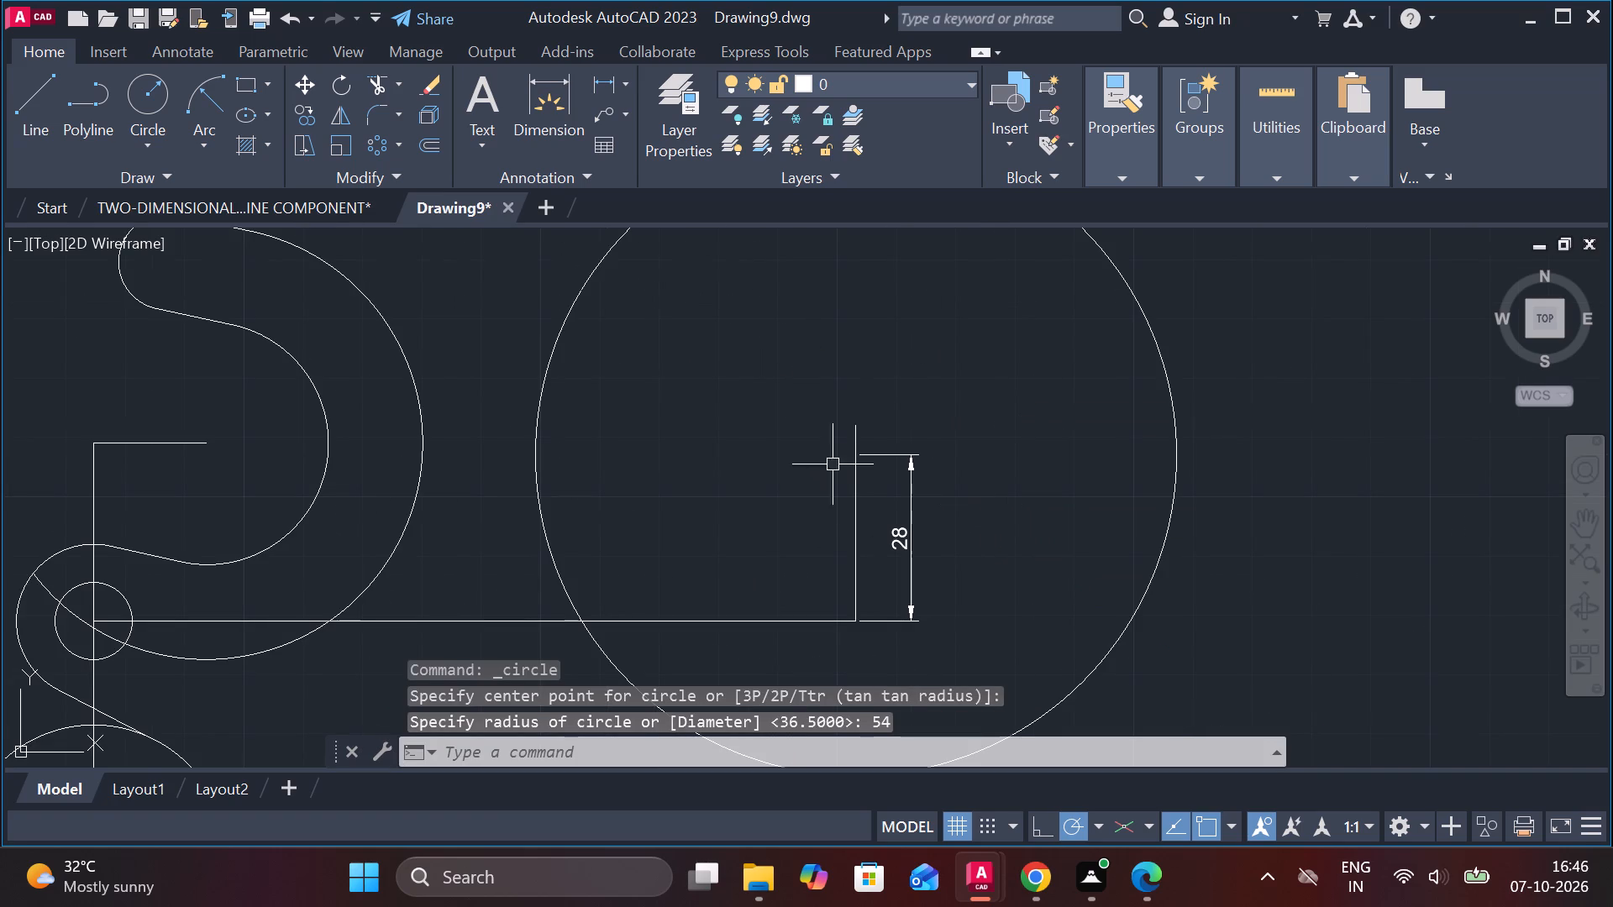
key(space)
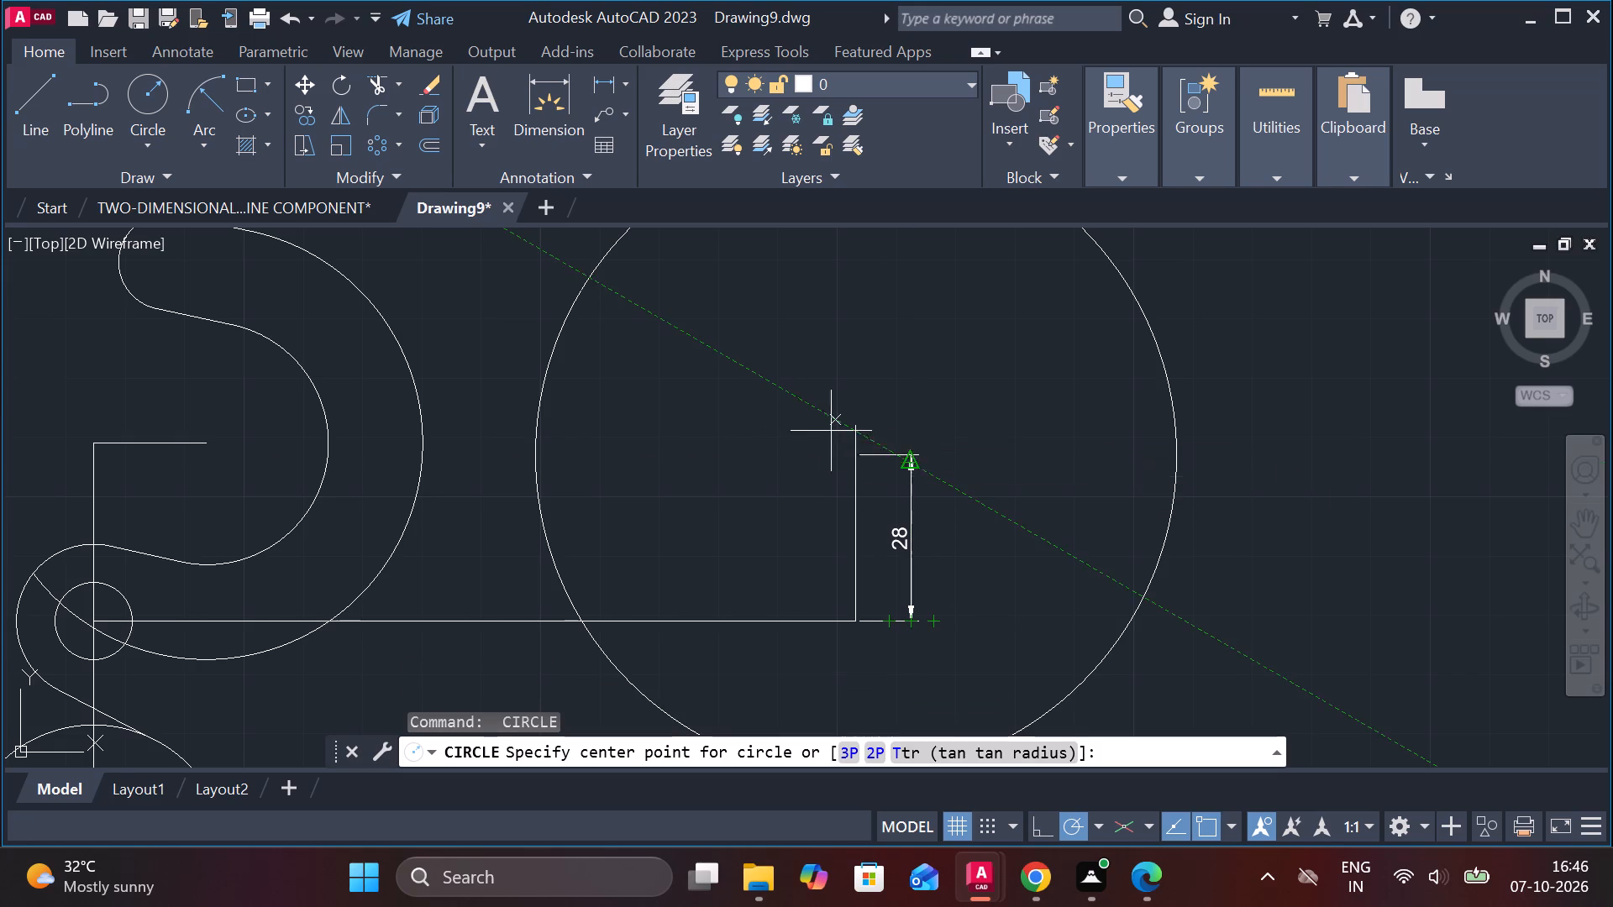
scroll(819, 453, up, 1)
click(874, 414)
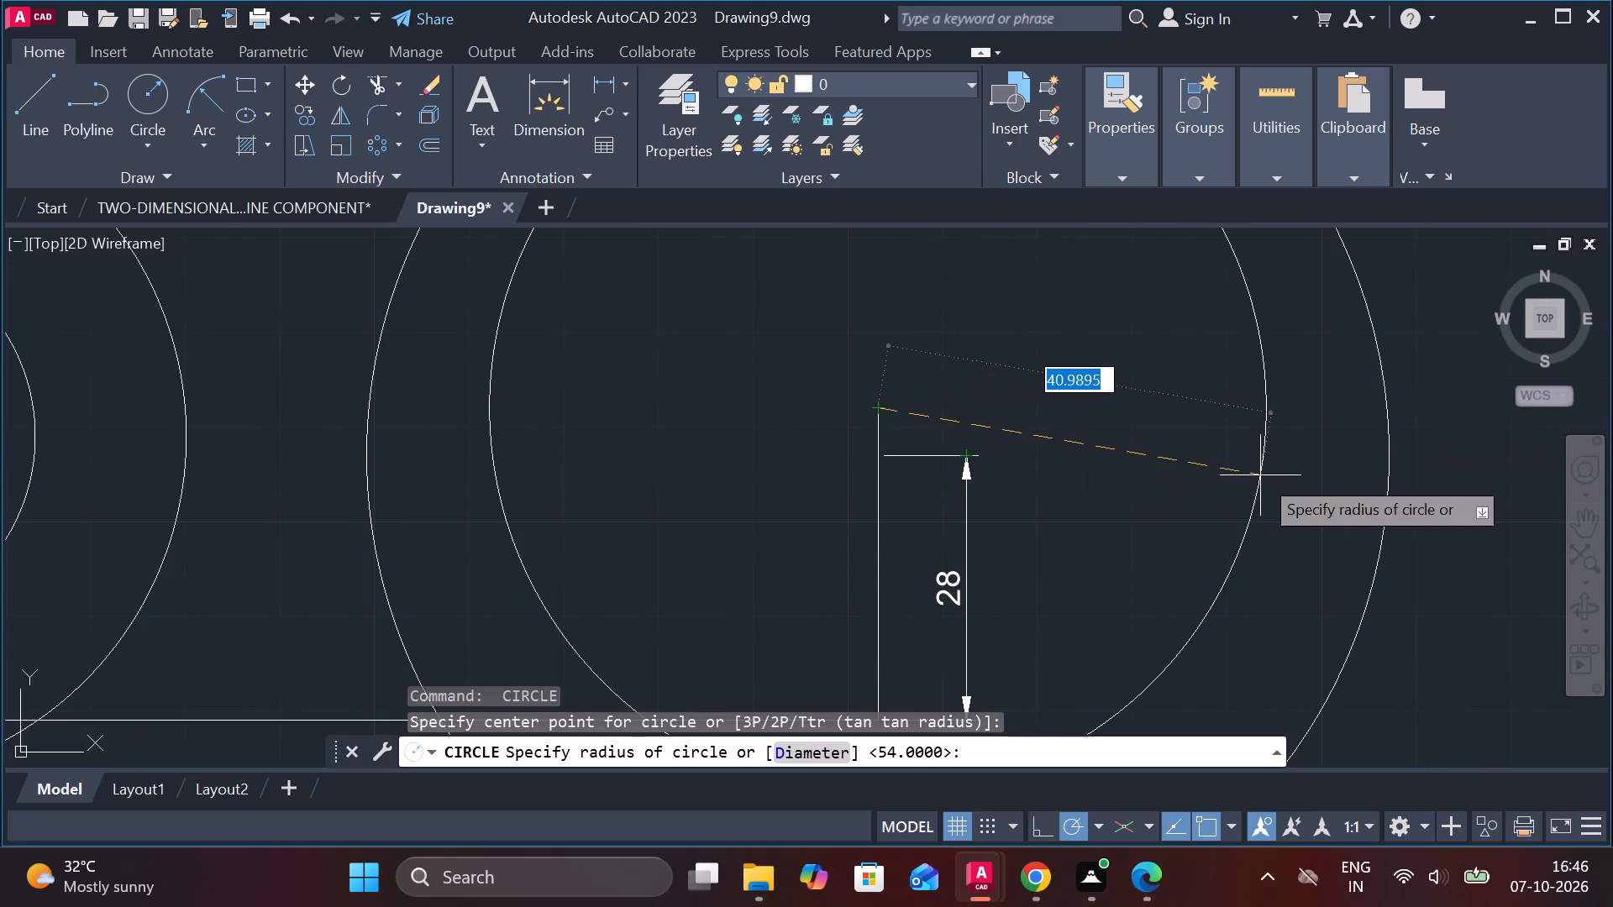
text(33)
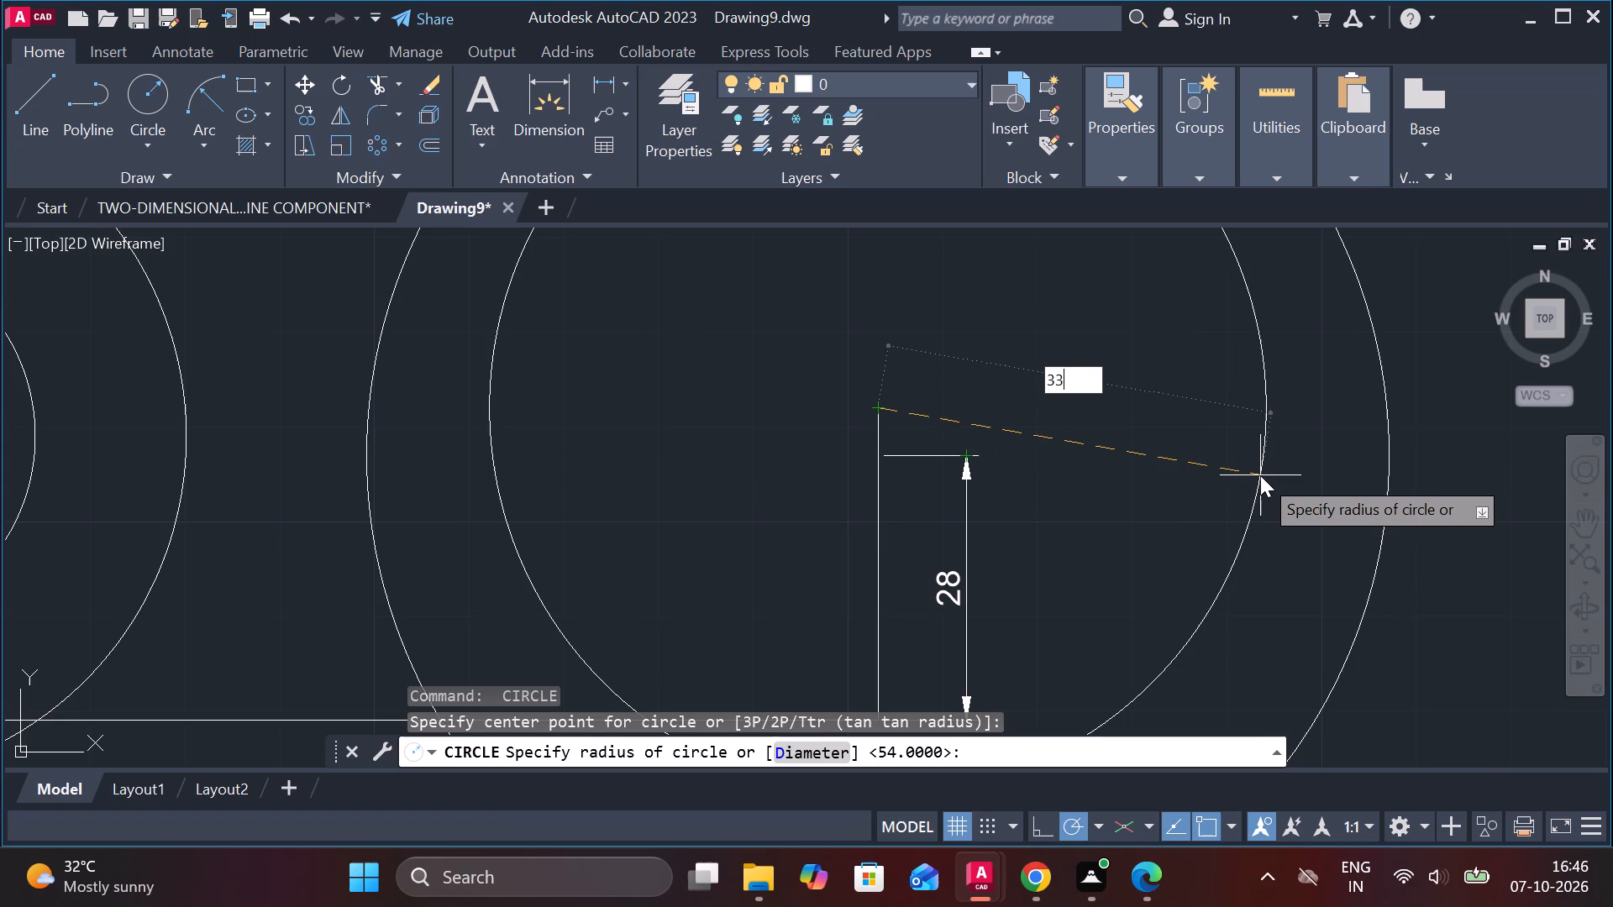
key(Return)
scroll(1183, 456, down, 2)
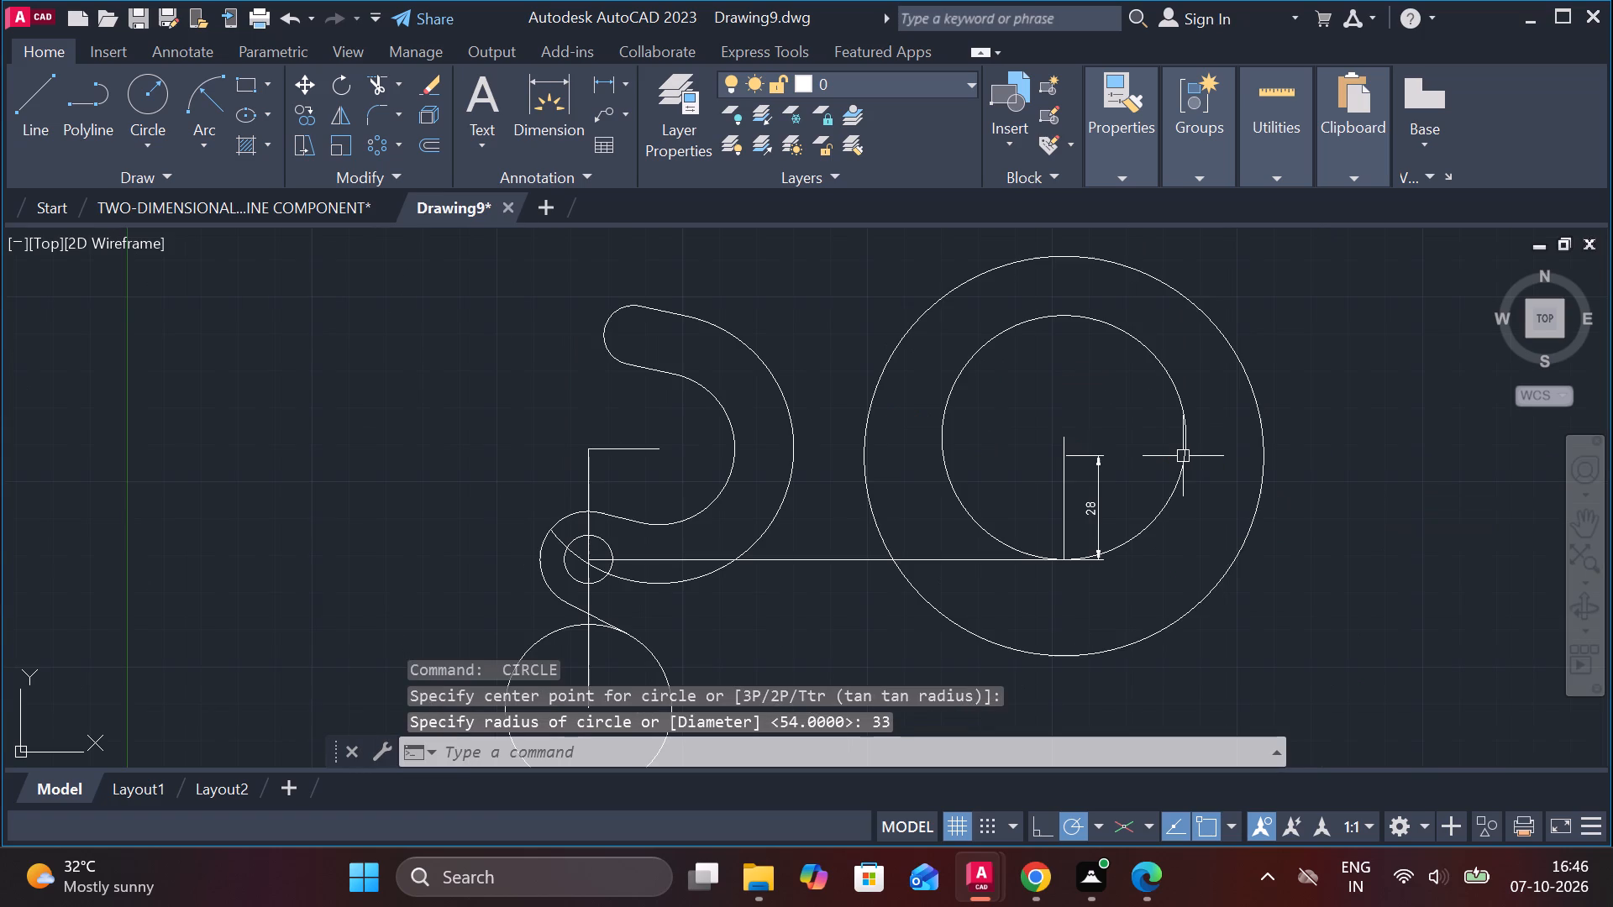
Draw a 13-unit horizontal line leftward from the top quadrant of the radius 54 circle.
scroll(1285, 479, up, 2)
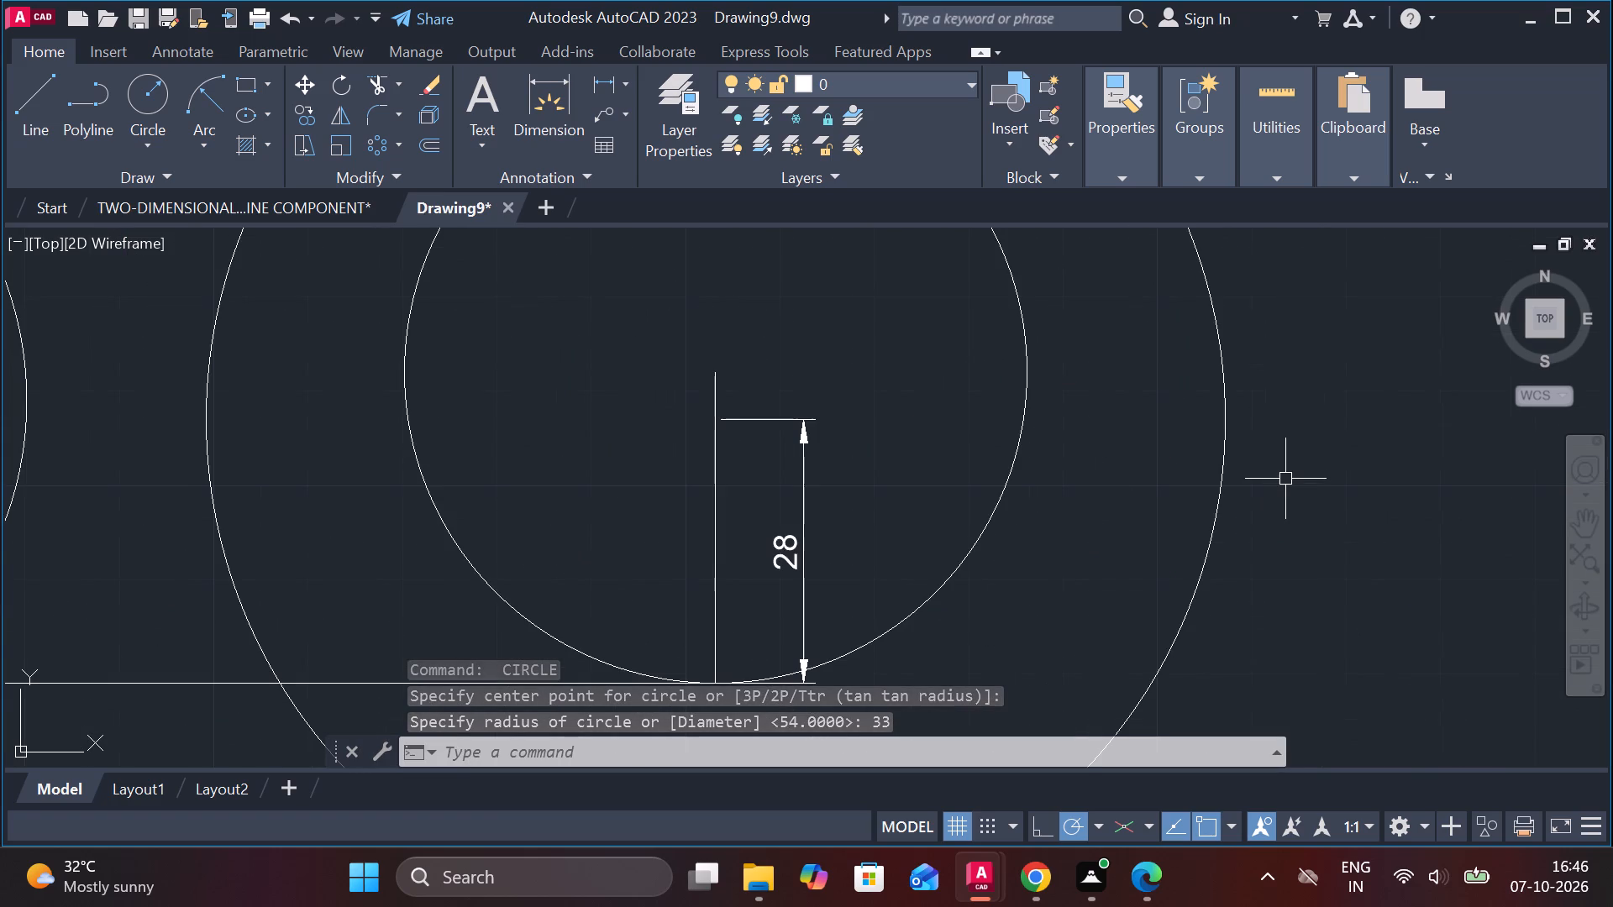
scroll(1285, 476, up, 1)
scroll(1207, 470, down, 2)
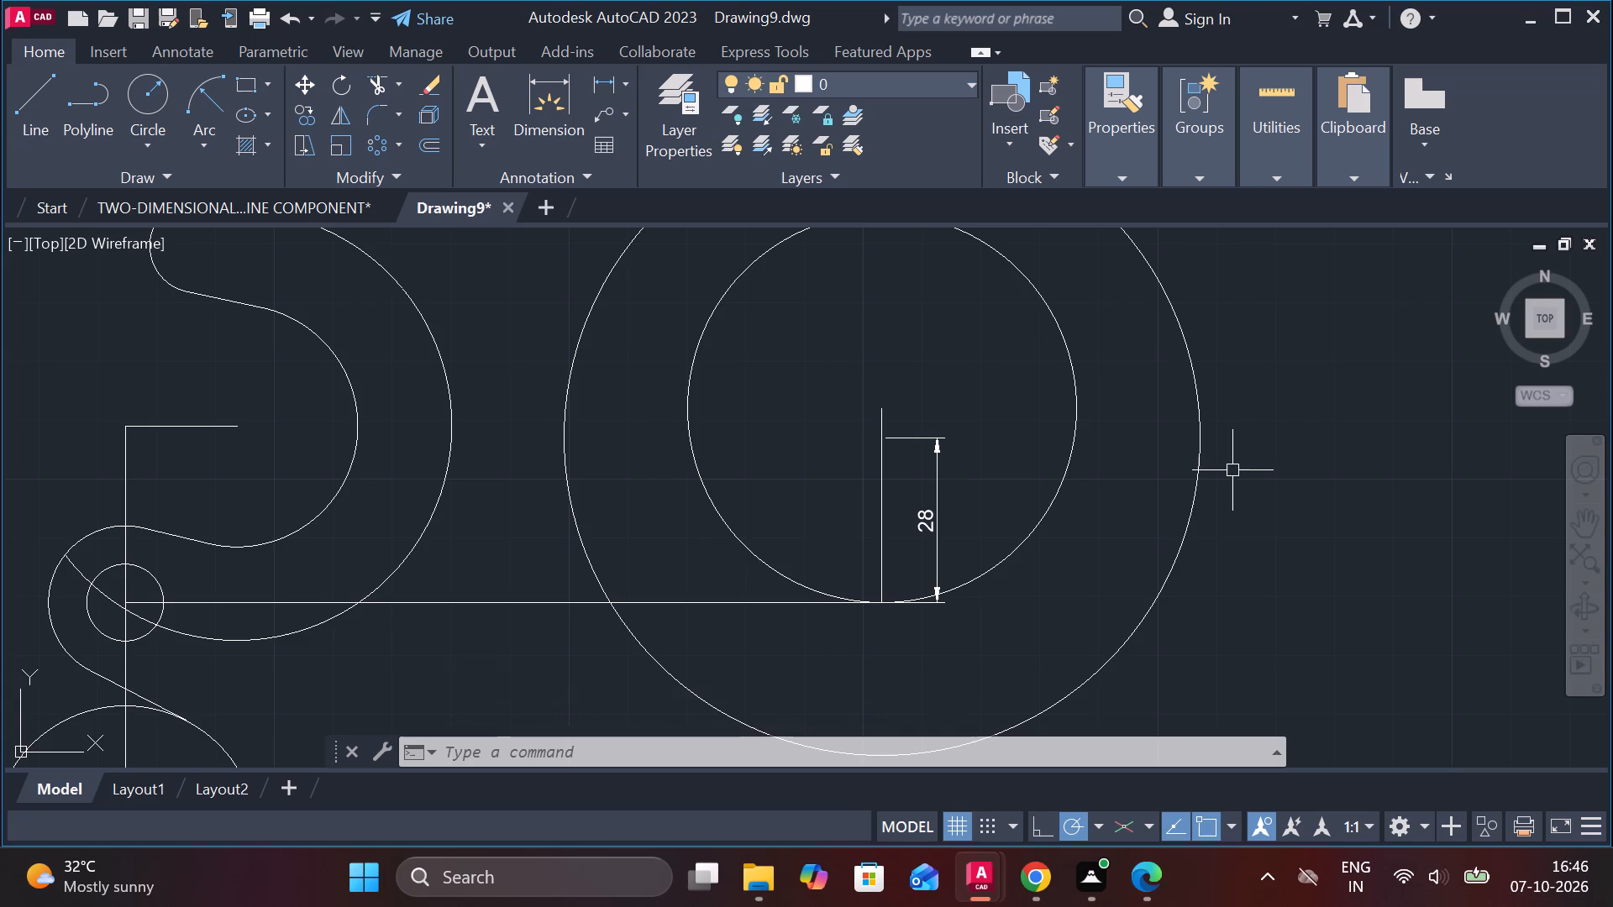
scroll(920, 445, down, 1)
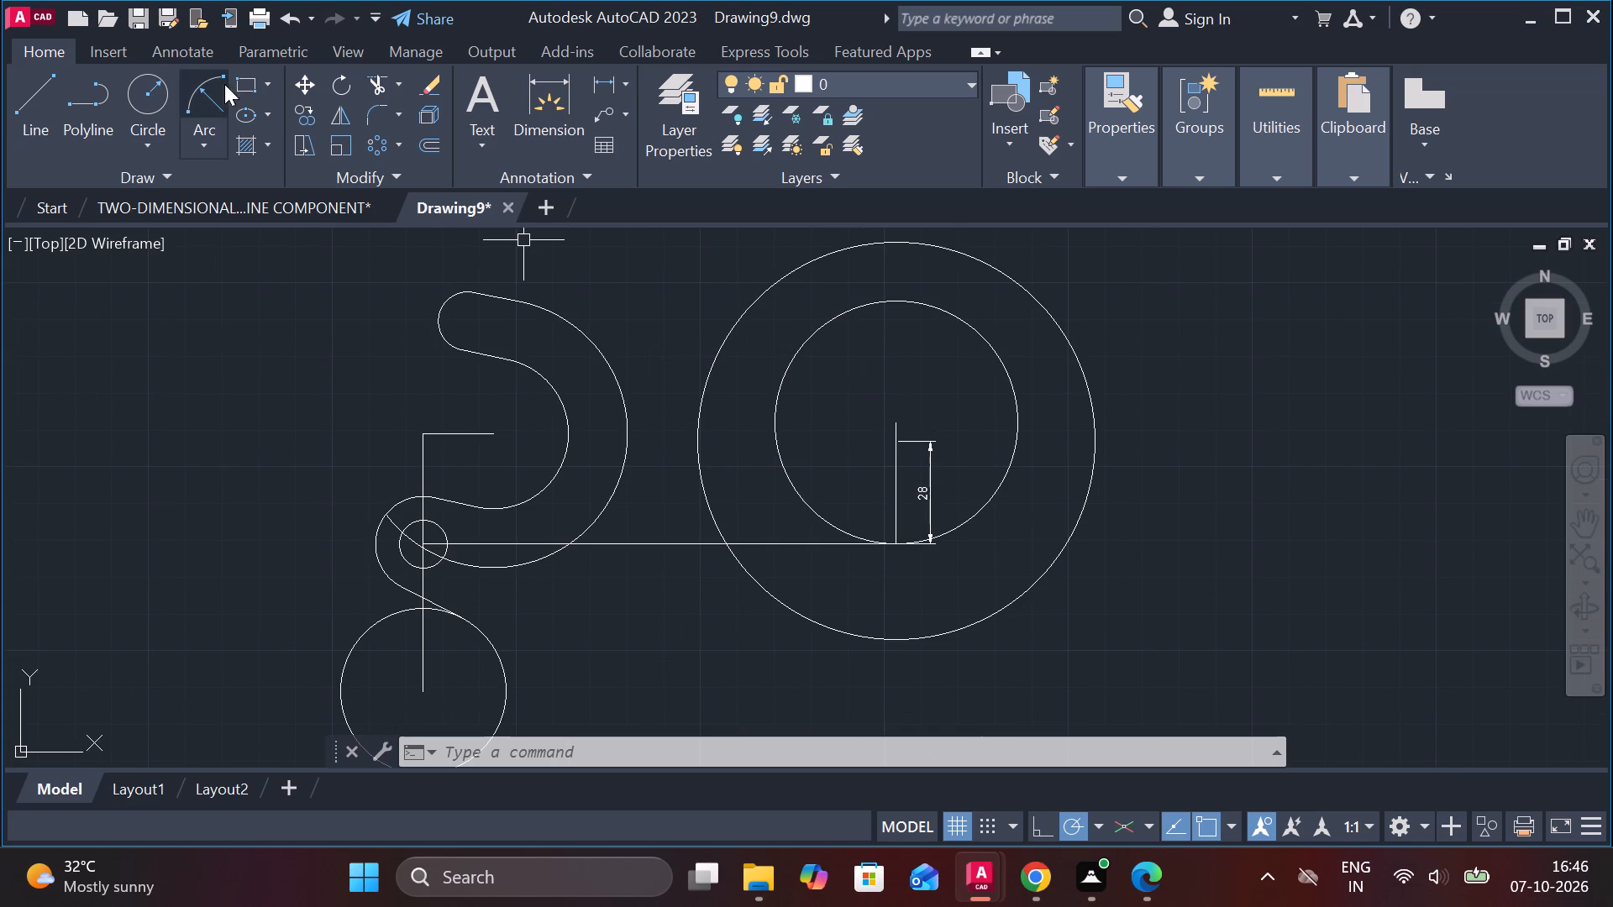
click(34, 89)
middle_drag(667, 286, 610, 502)
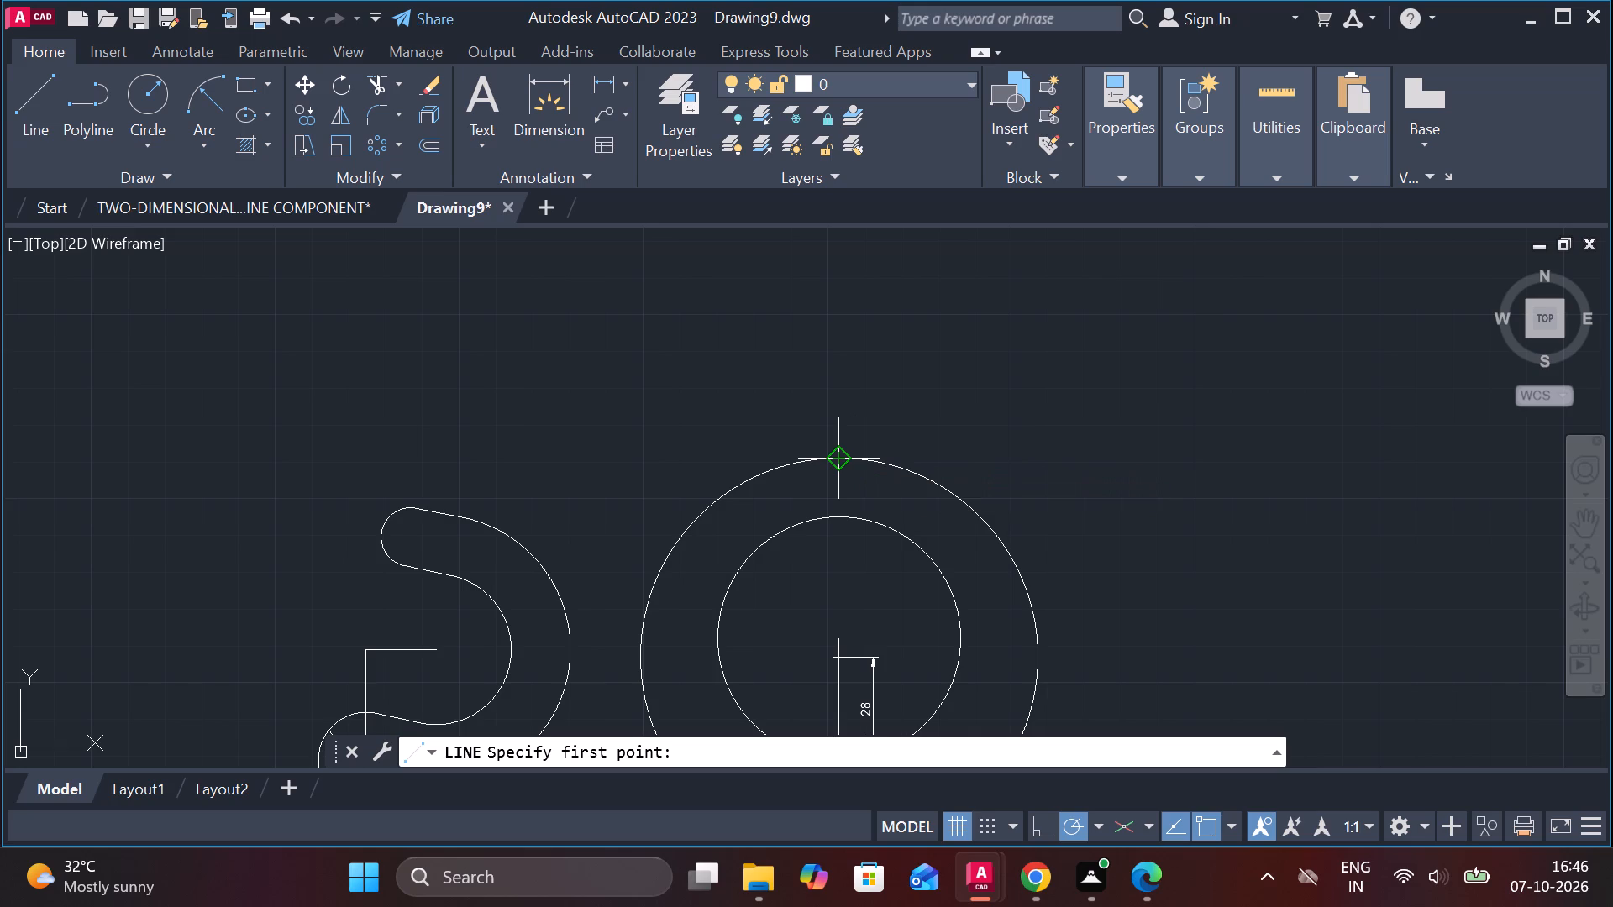
click(836, 459)
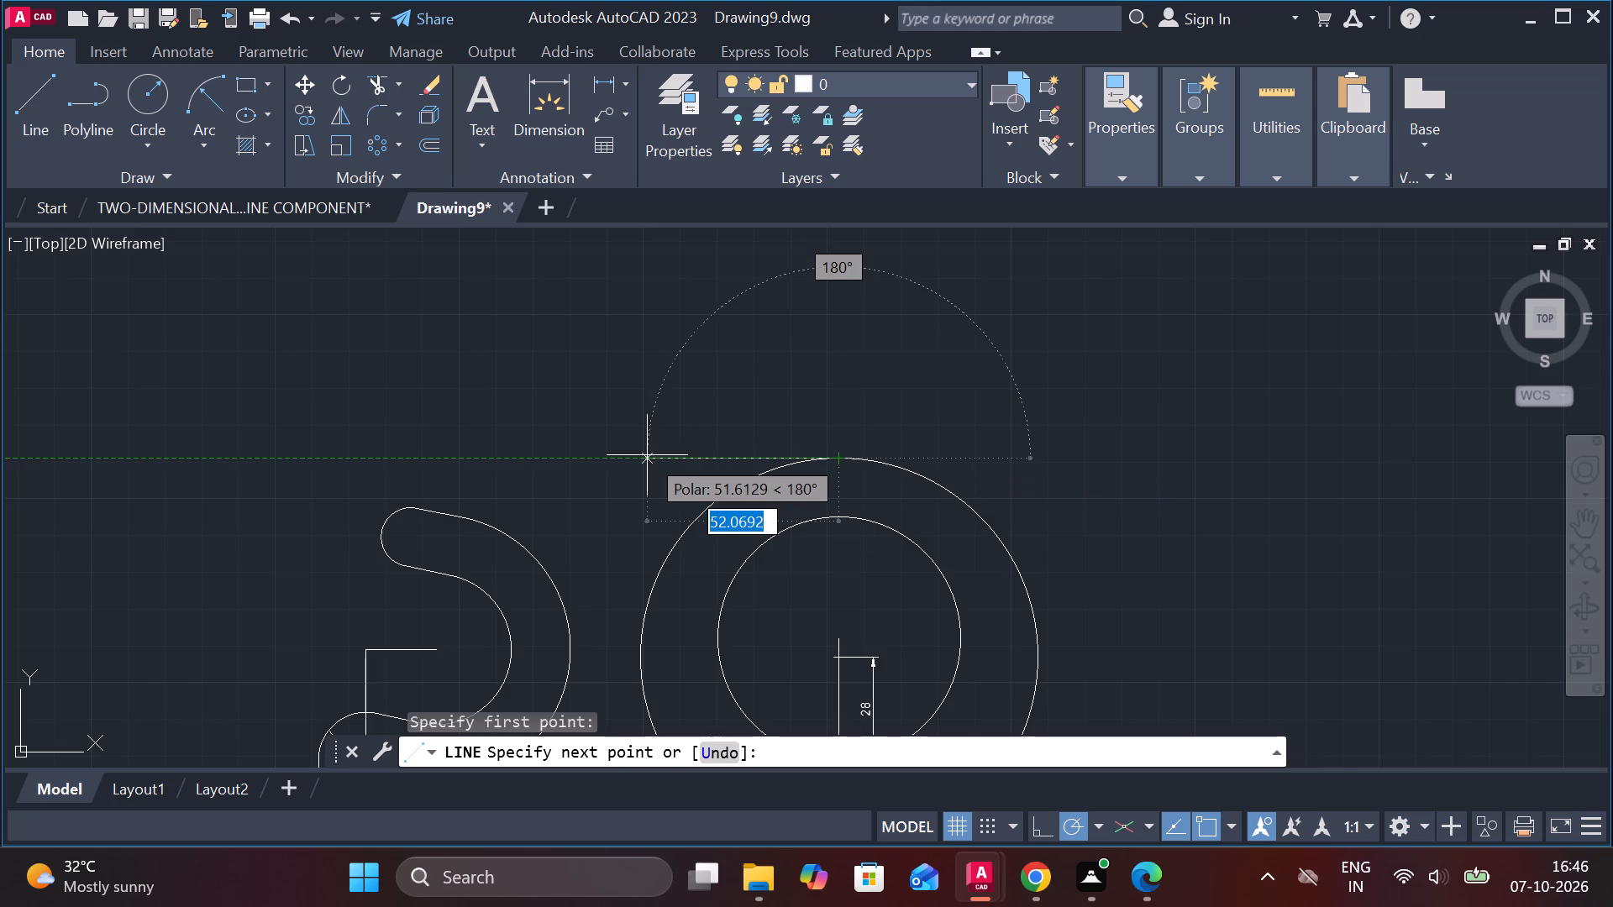
key(1)
key(3)
key(Return)
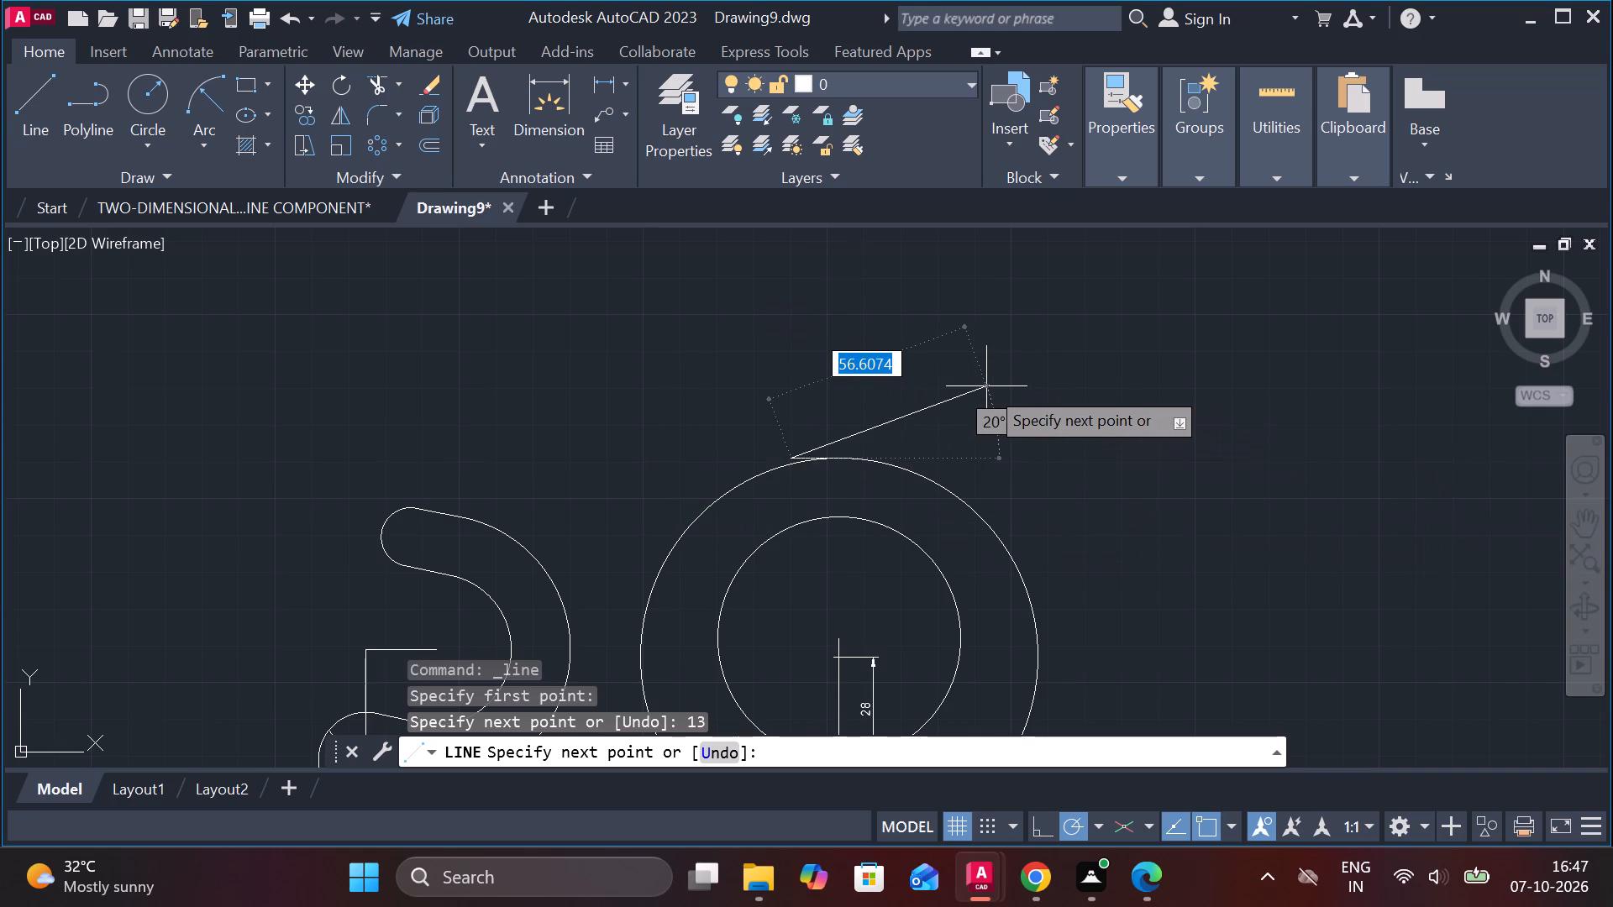
key(Escape)
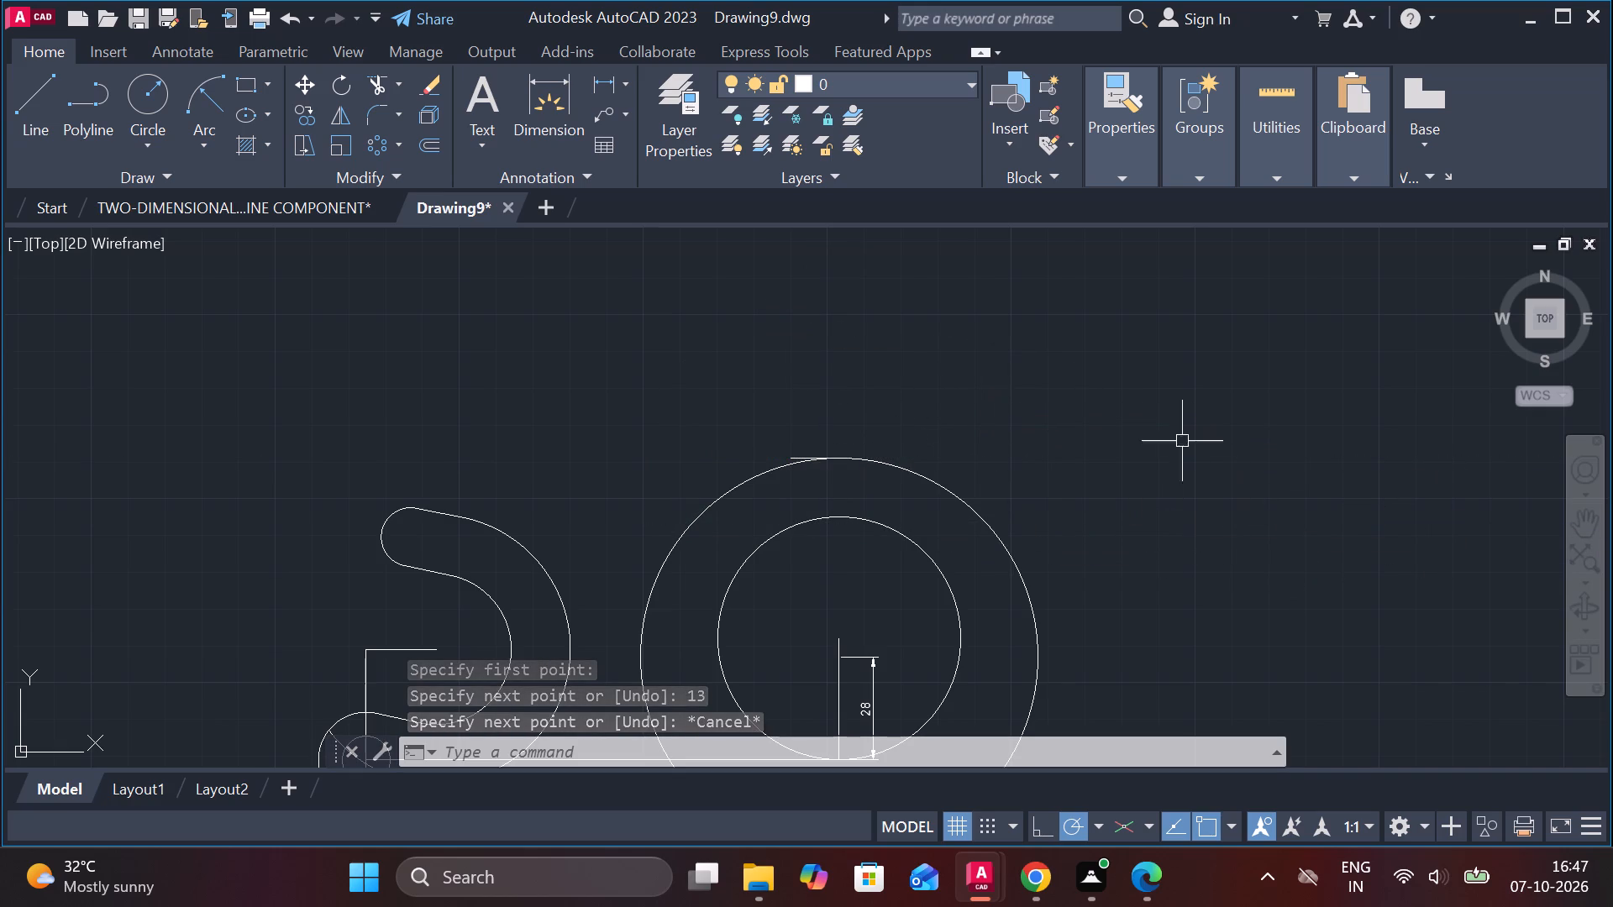
Draw a 13-unit horizontal line leftward from the top quadrant of the radius 33 circle.
click(29, 132)
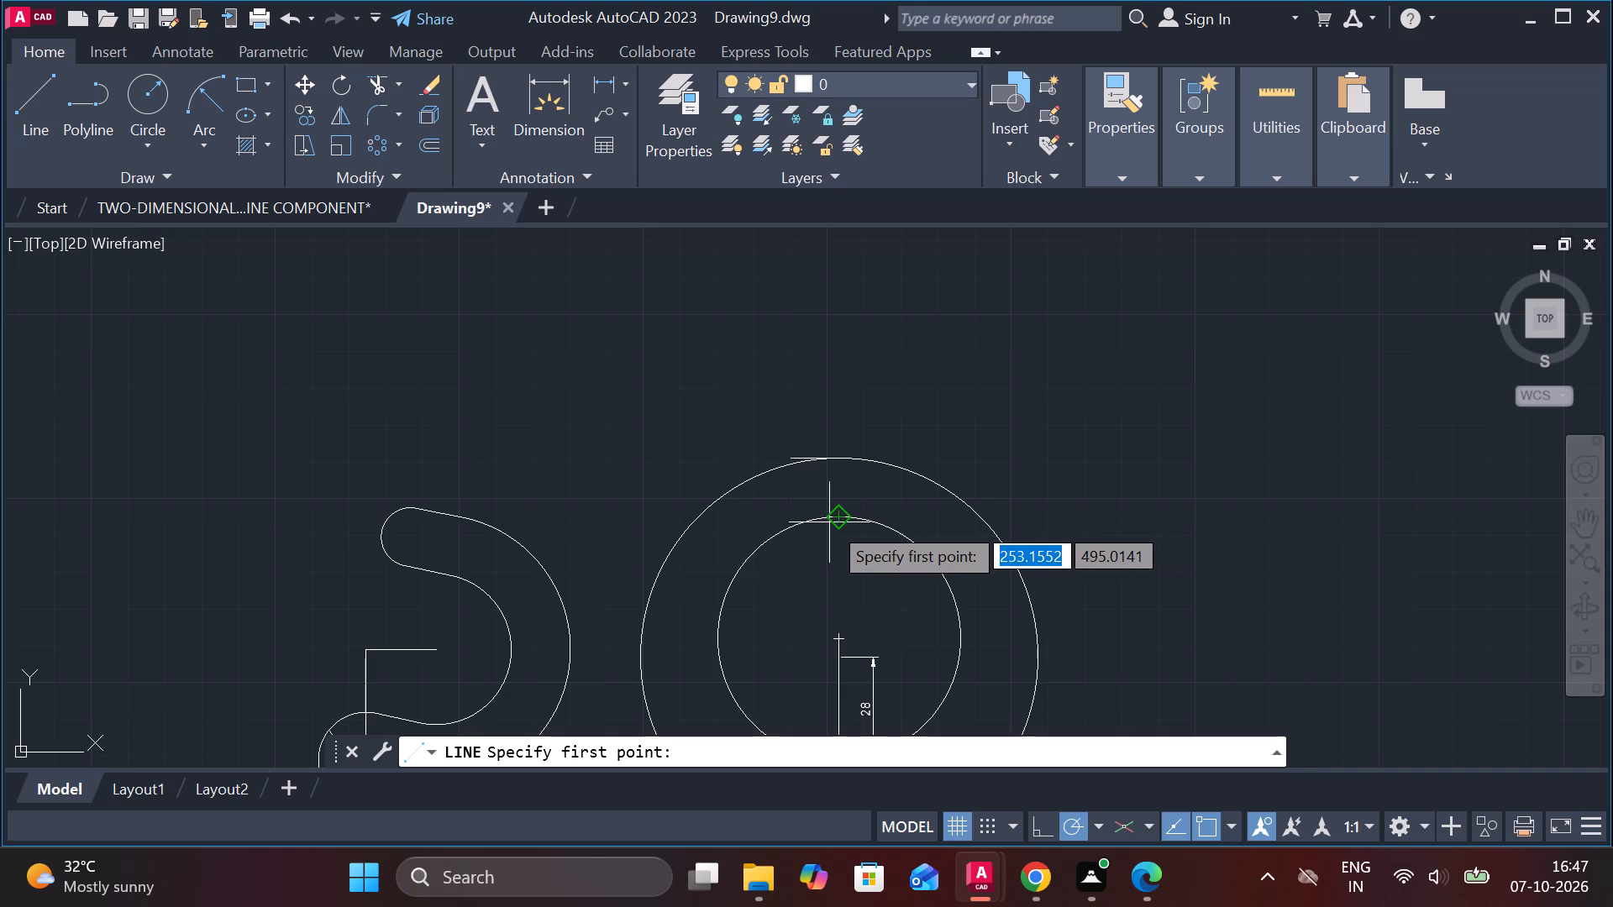
click(832, 522)
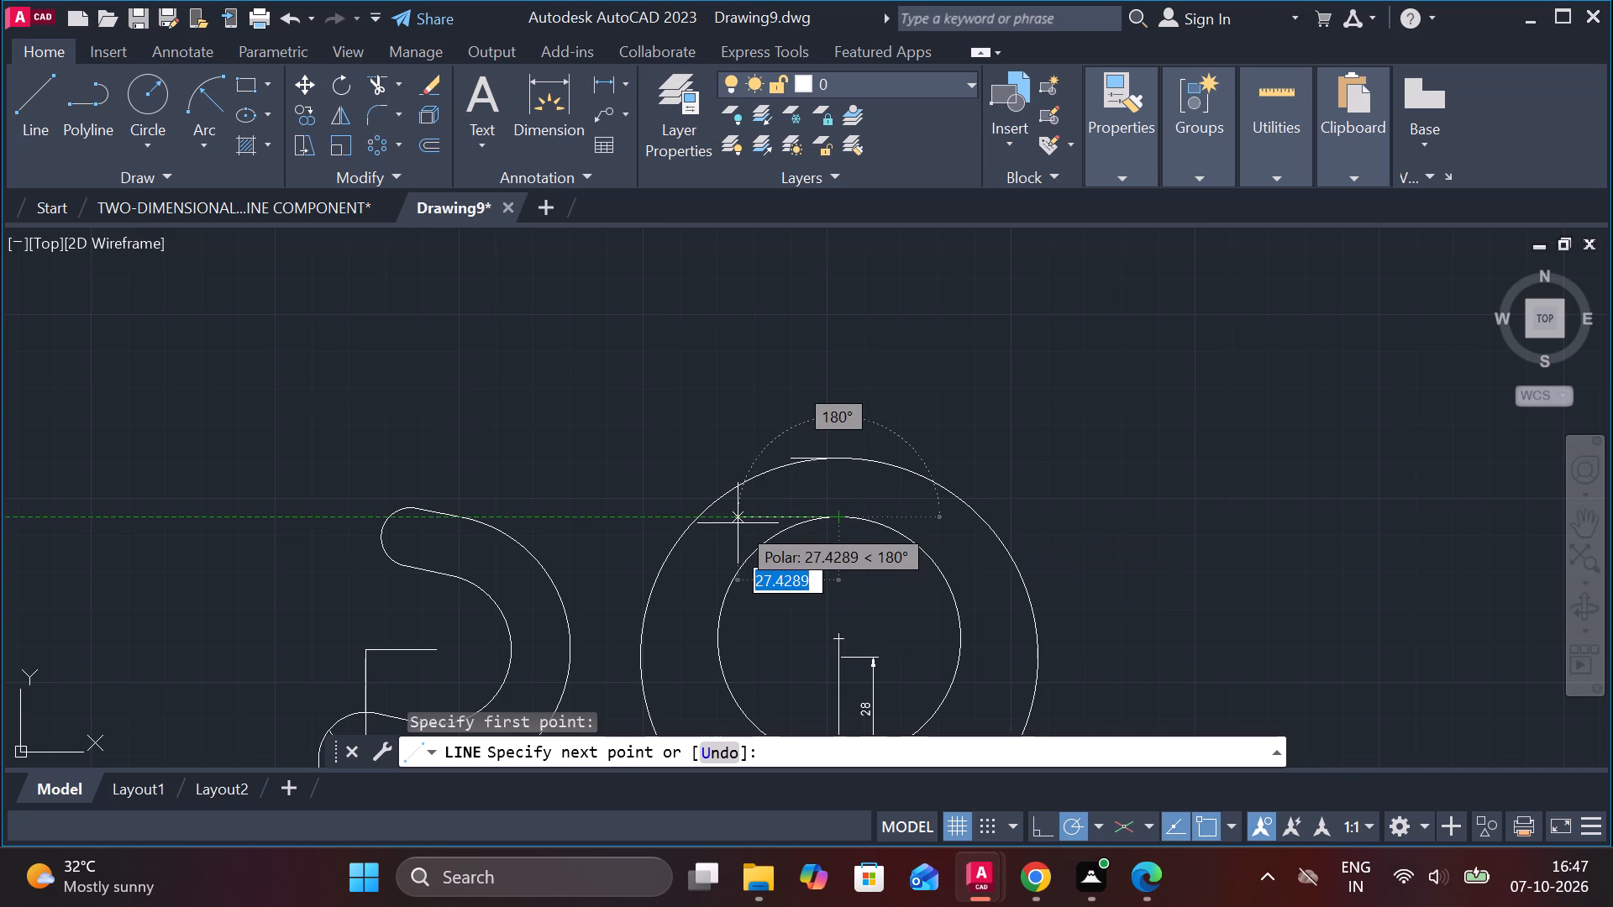
text(13)
key(Return)
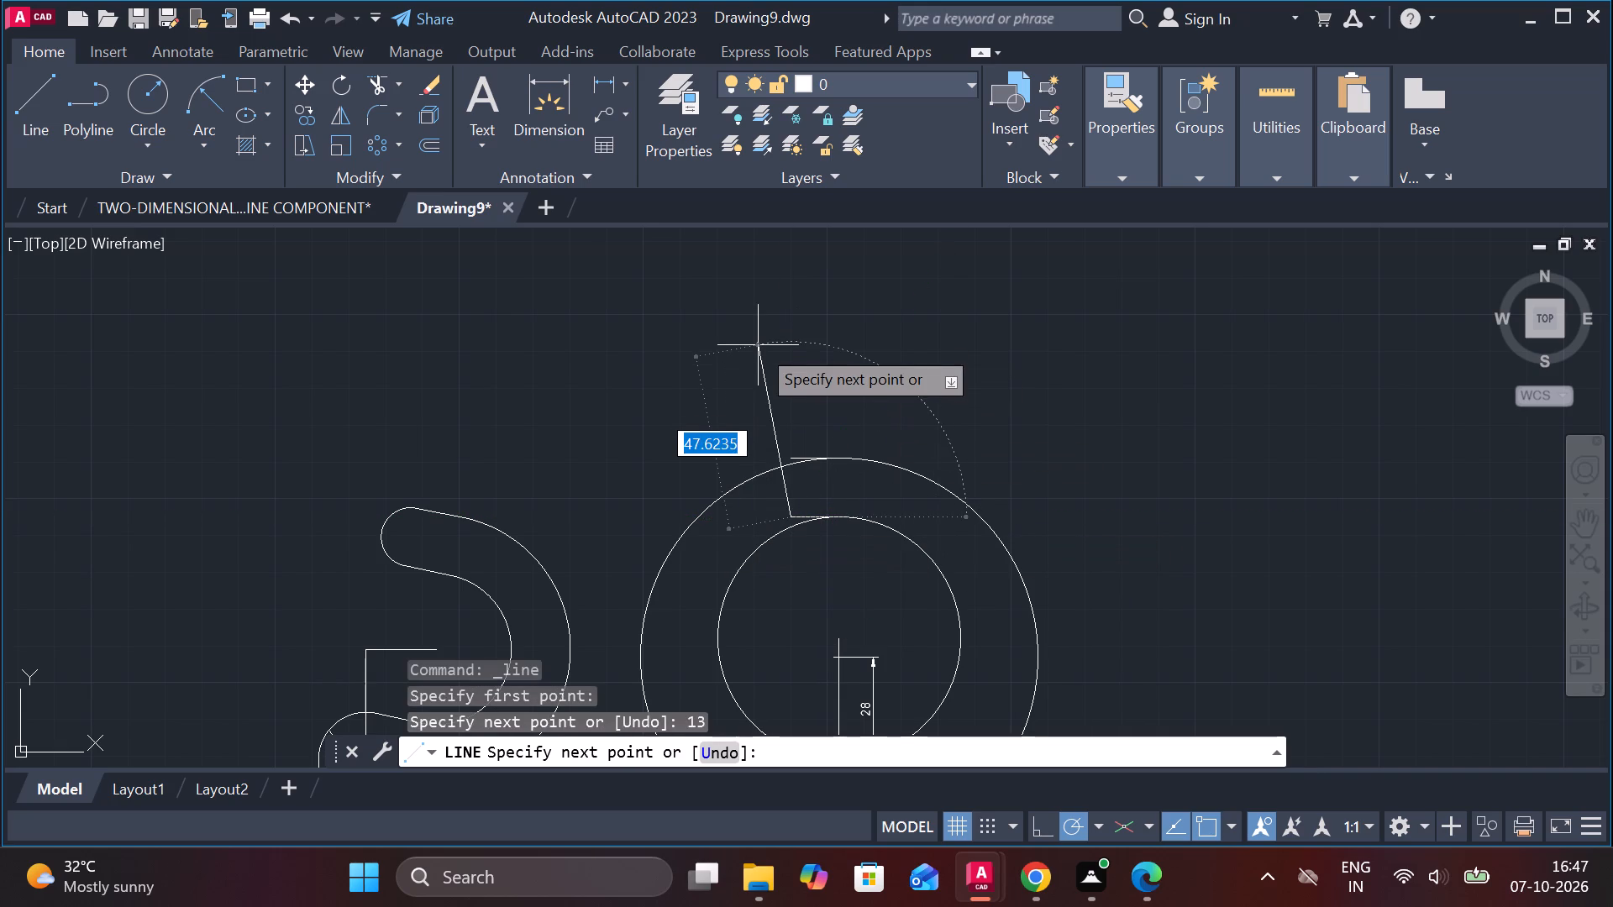
key(Escape)
Draw a two-point circle whose diameter spans the left ends of the two 13-unit horizontal lines.
click(148, 152)
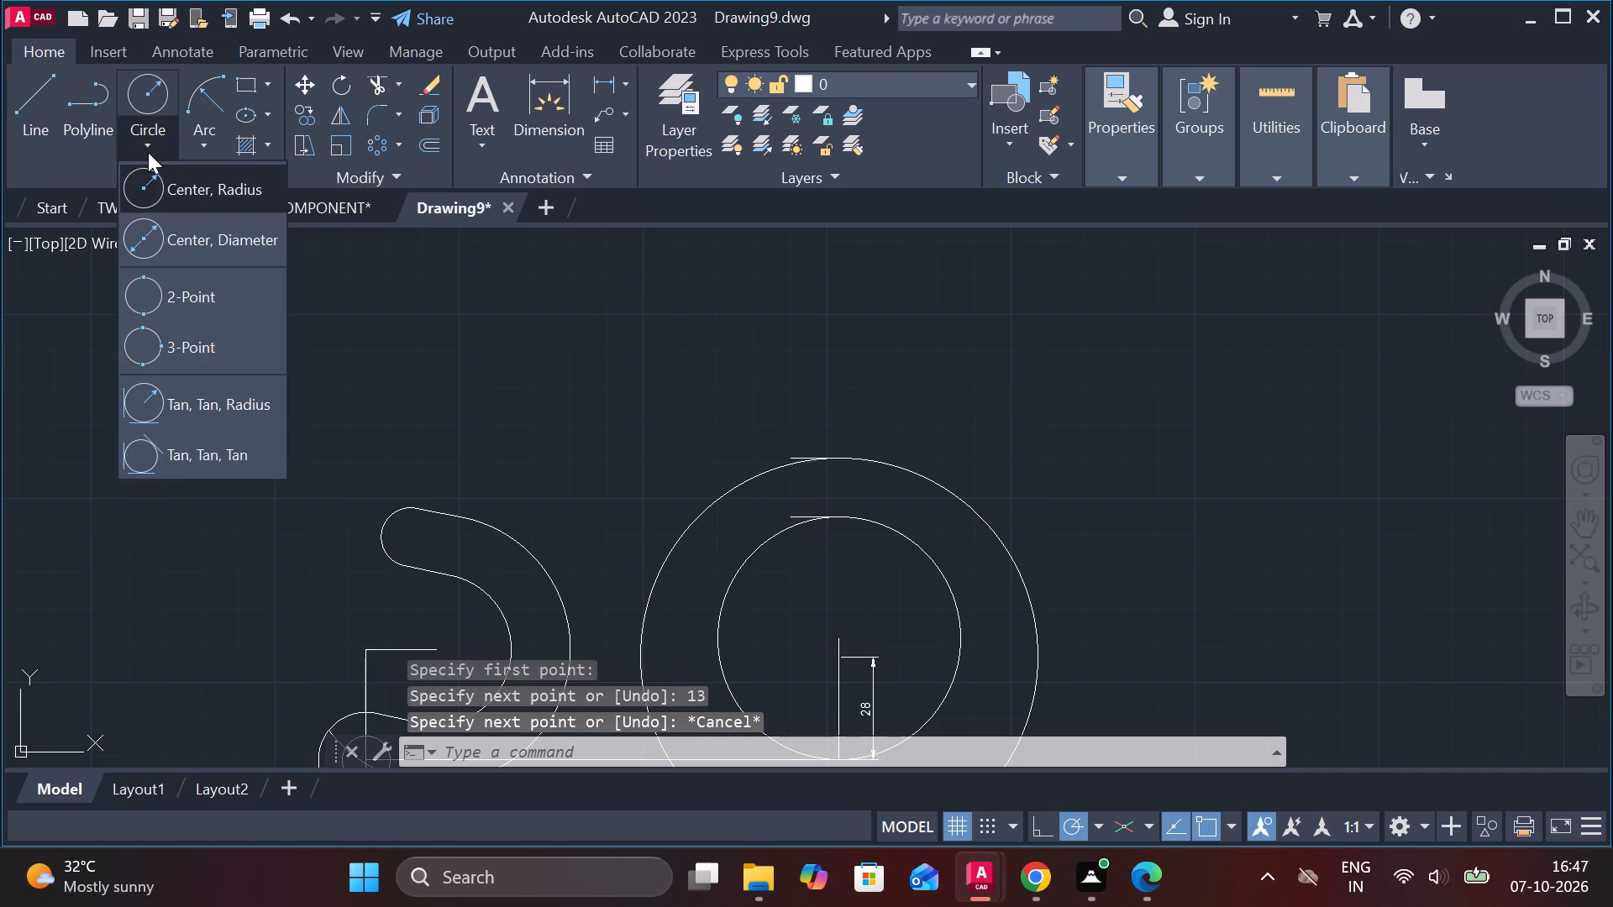
click(181, 311)
scroll(827, 503, up, 1)
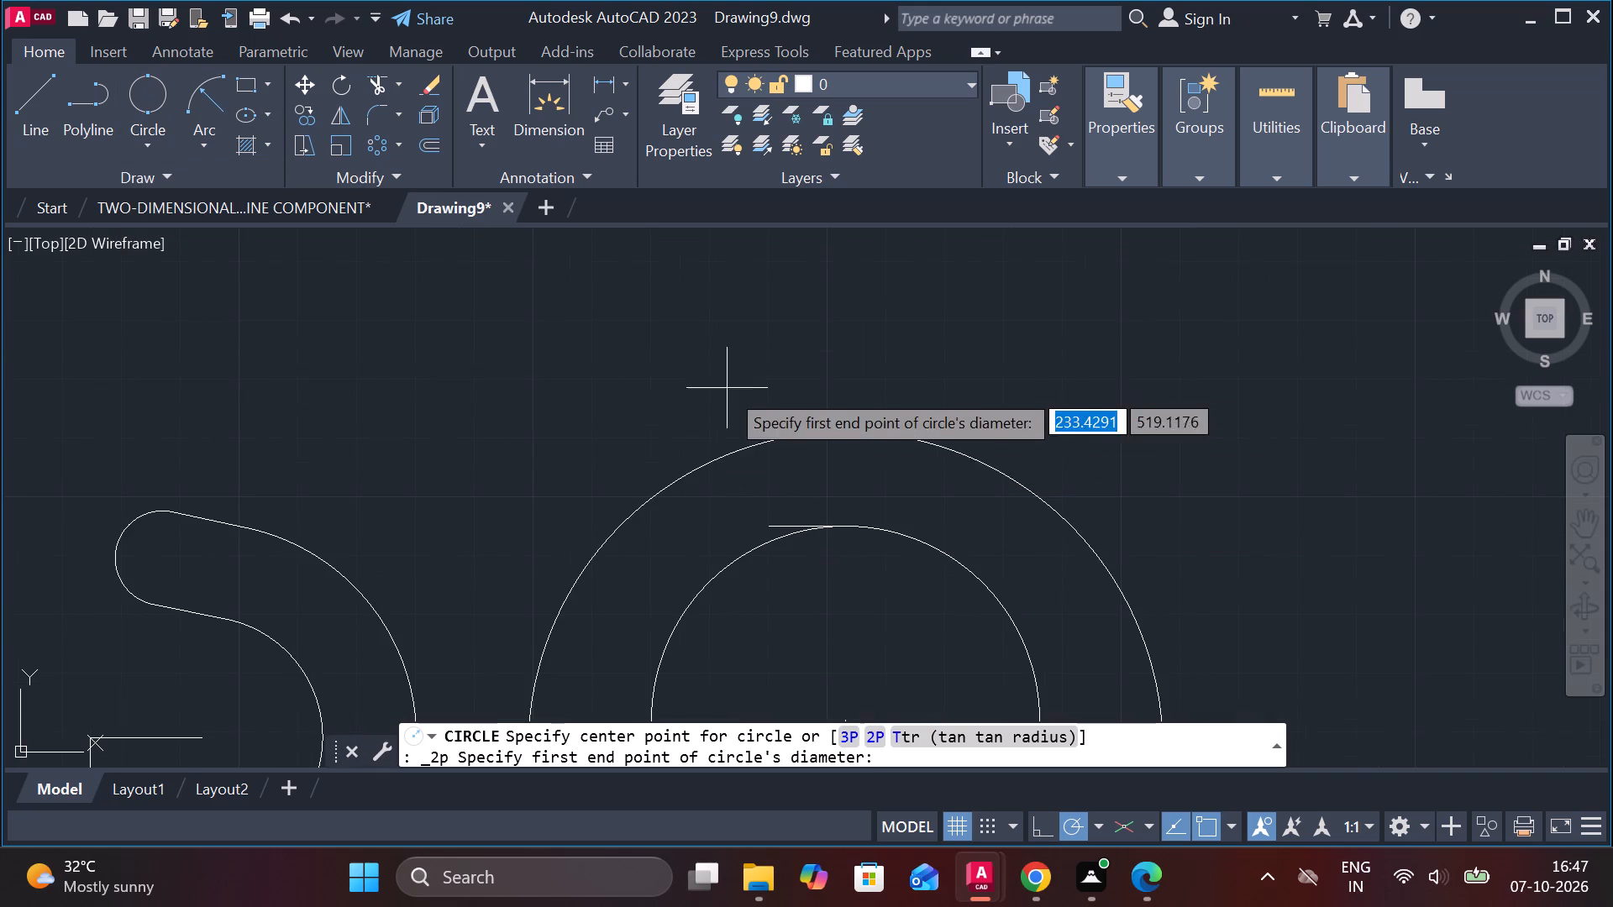
scroll(770, 433, up, 2)
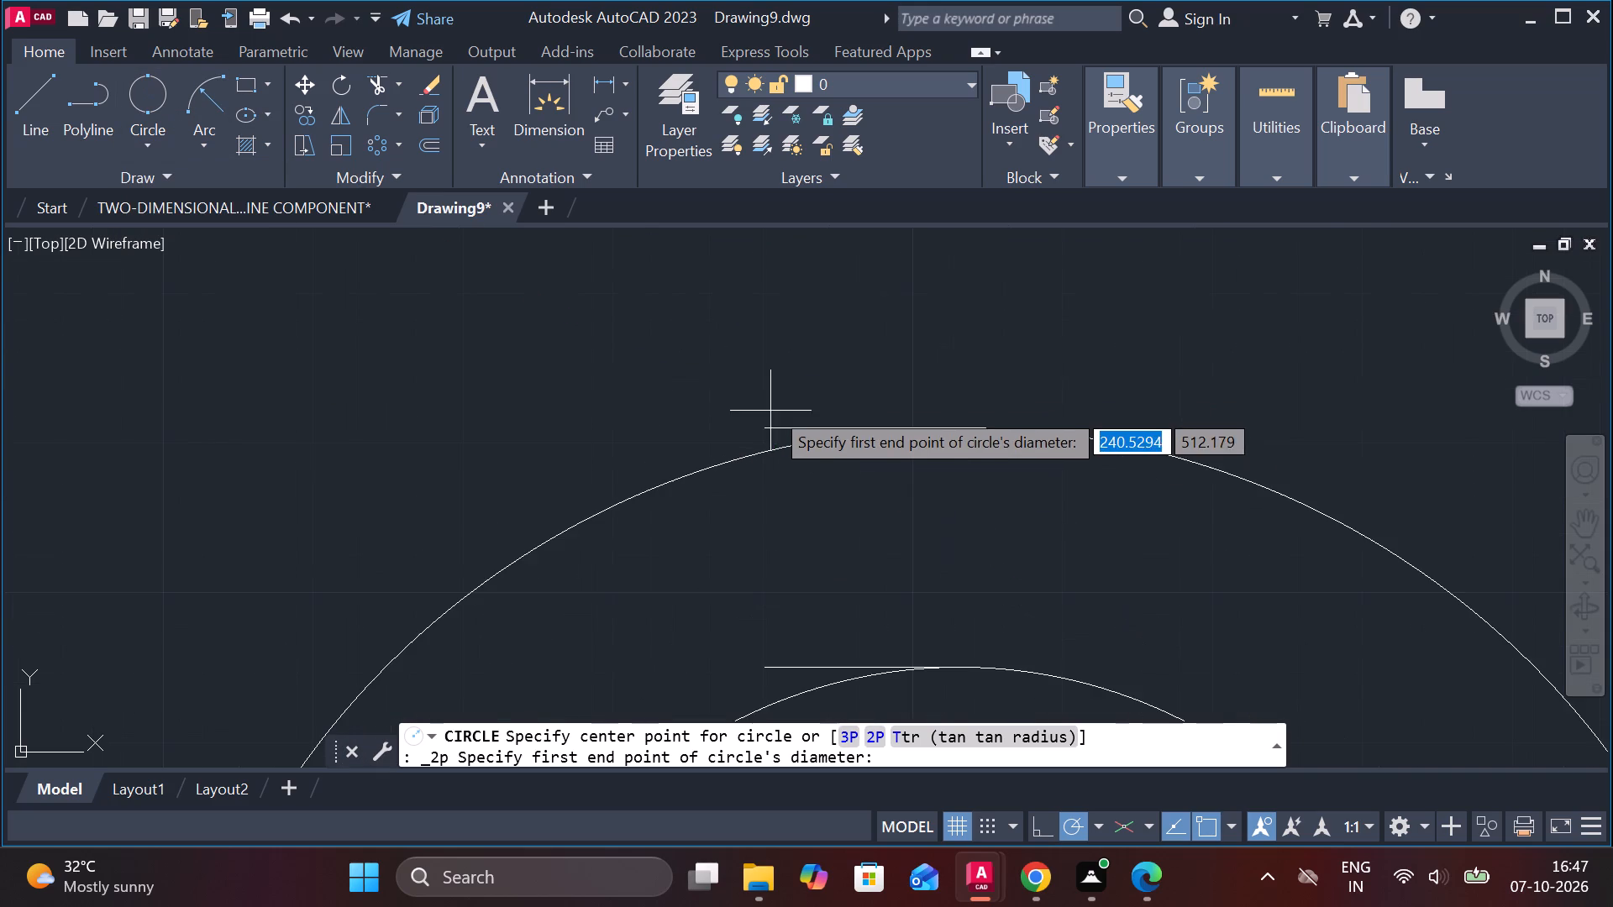
click(767, 426)
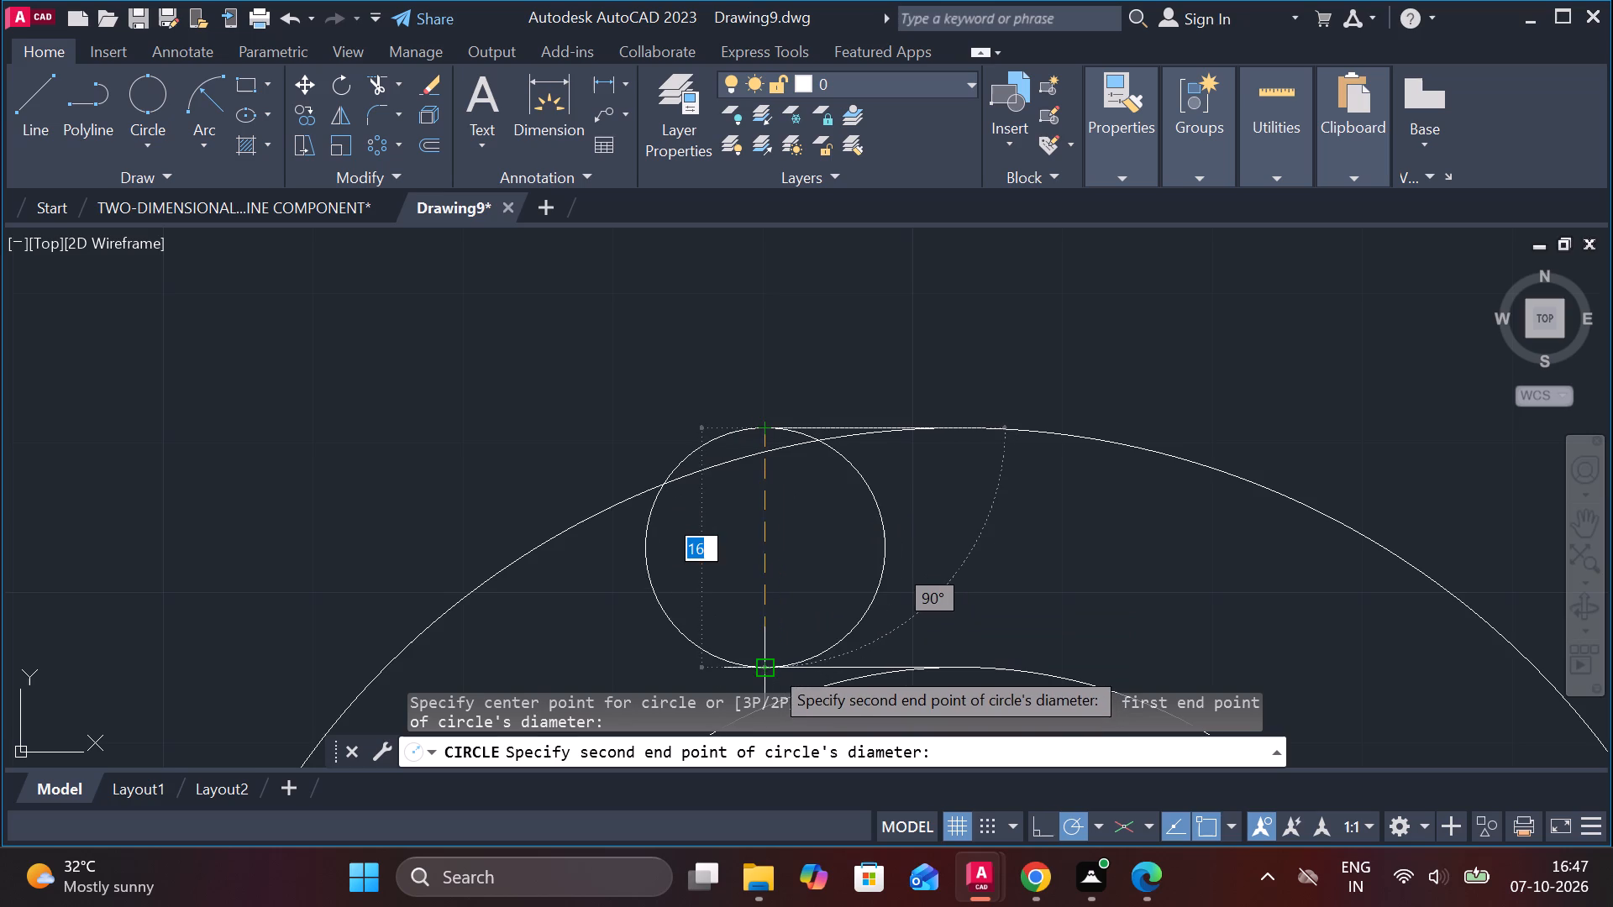
click(770, 666)
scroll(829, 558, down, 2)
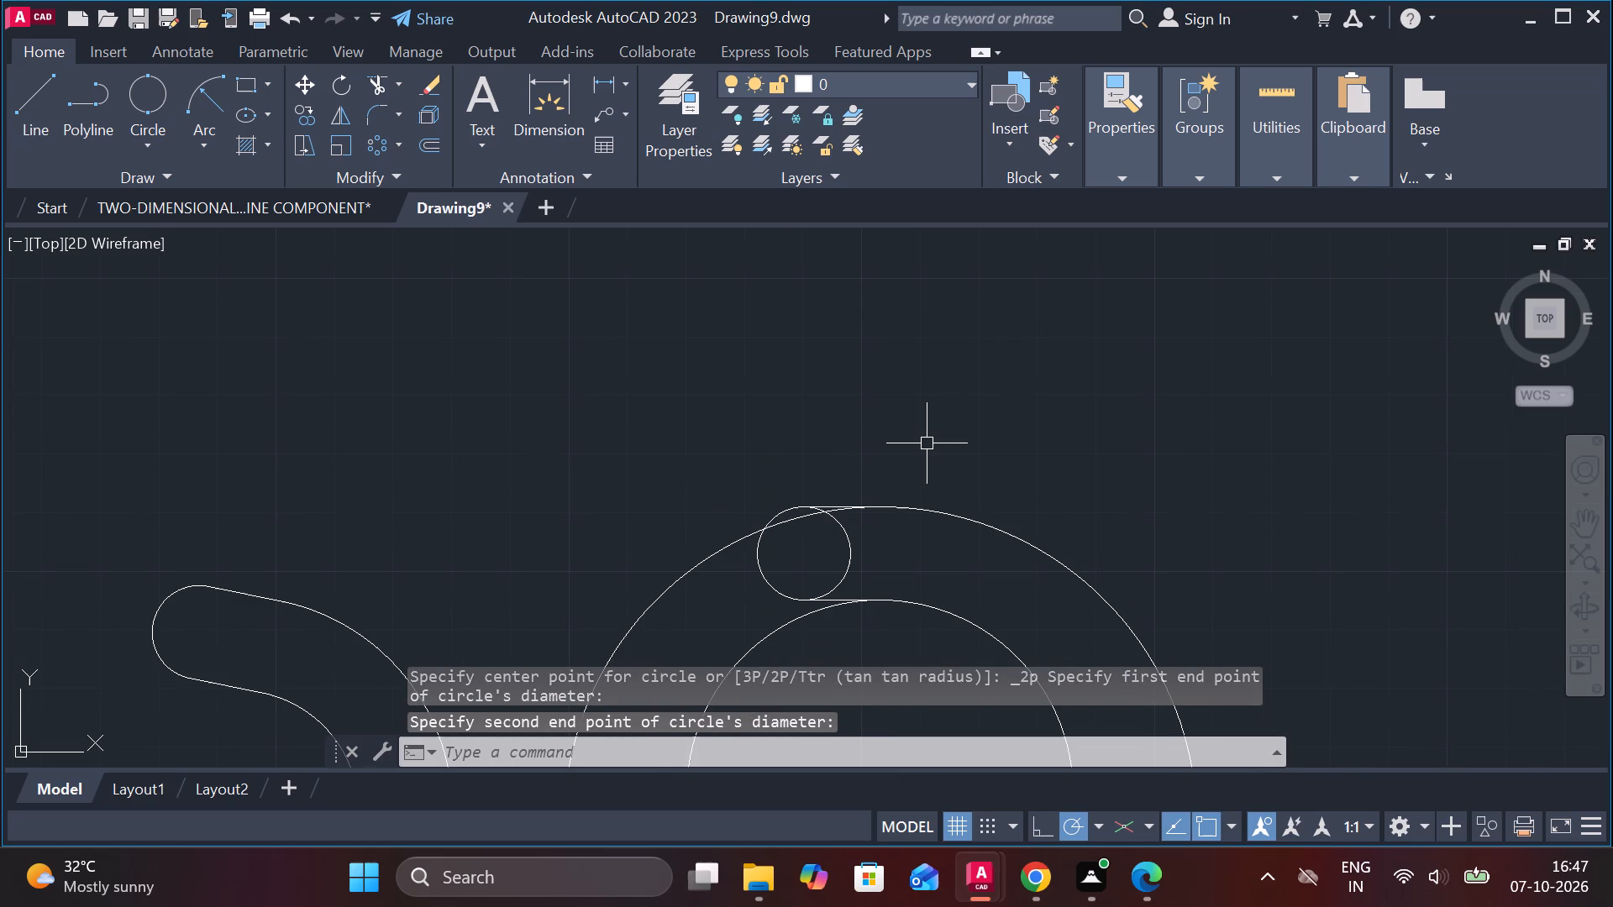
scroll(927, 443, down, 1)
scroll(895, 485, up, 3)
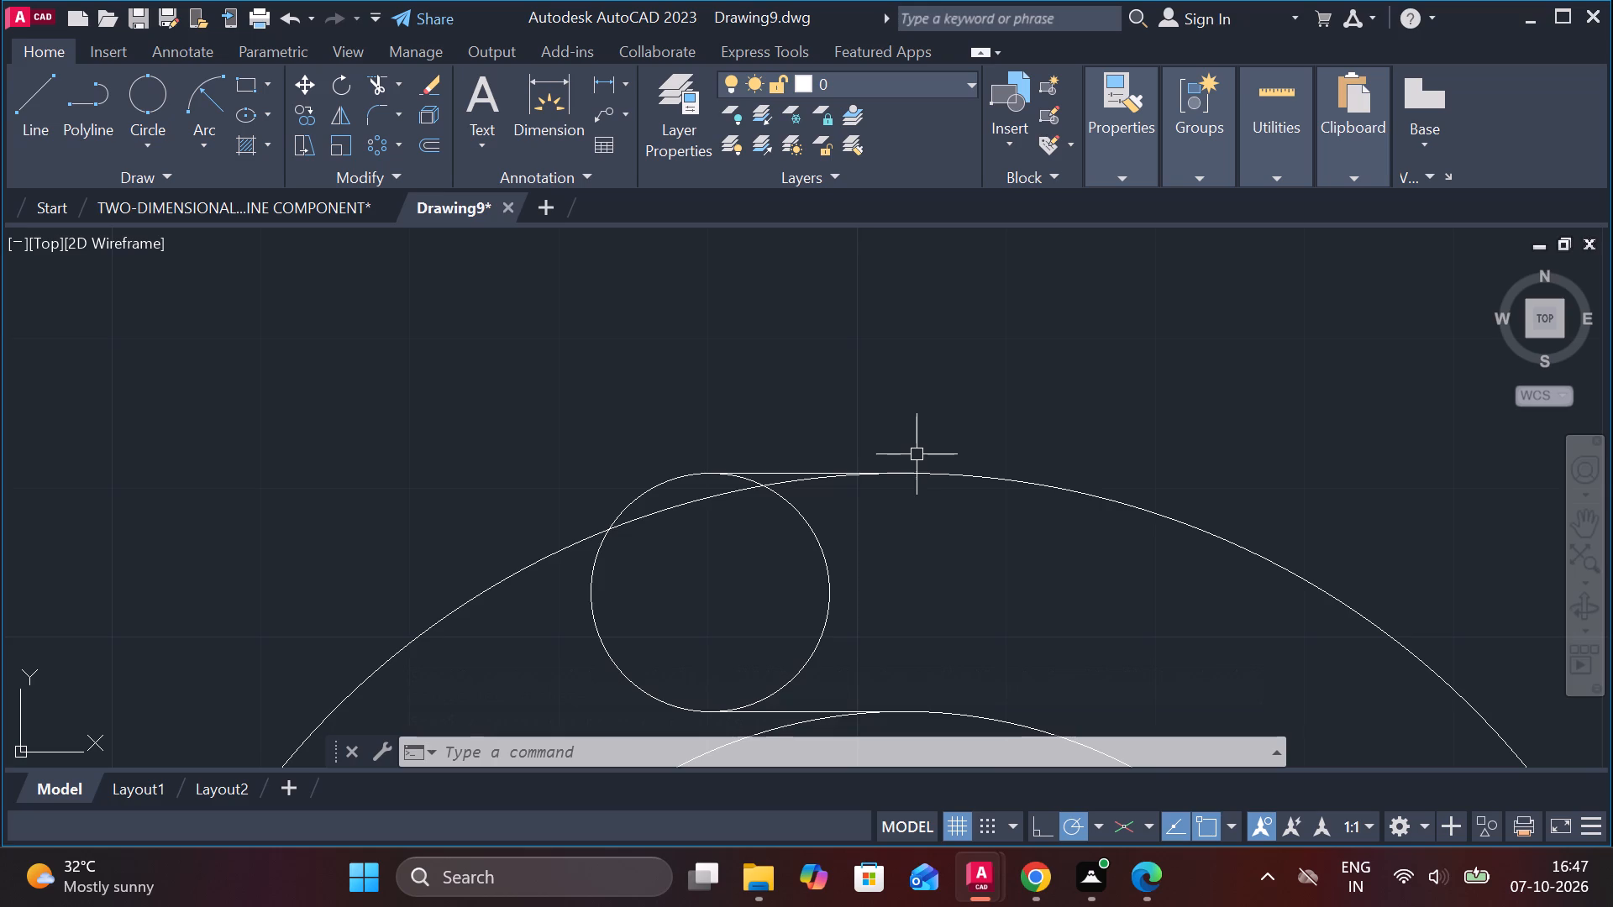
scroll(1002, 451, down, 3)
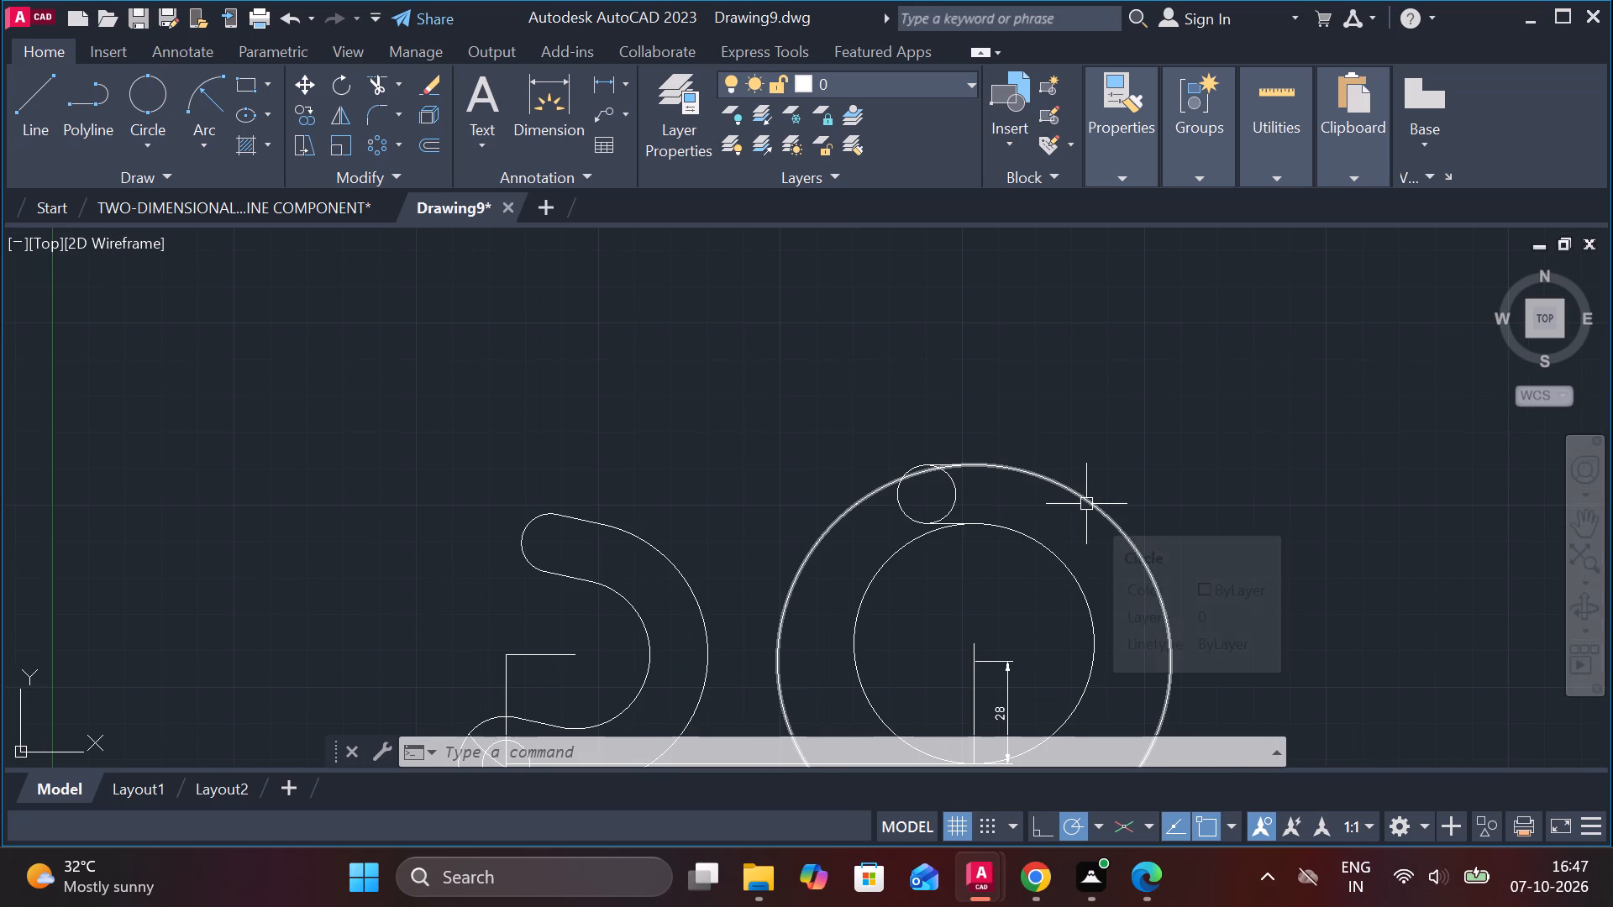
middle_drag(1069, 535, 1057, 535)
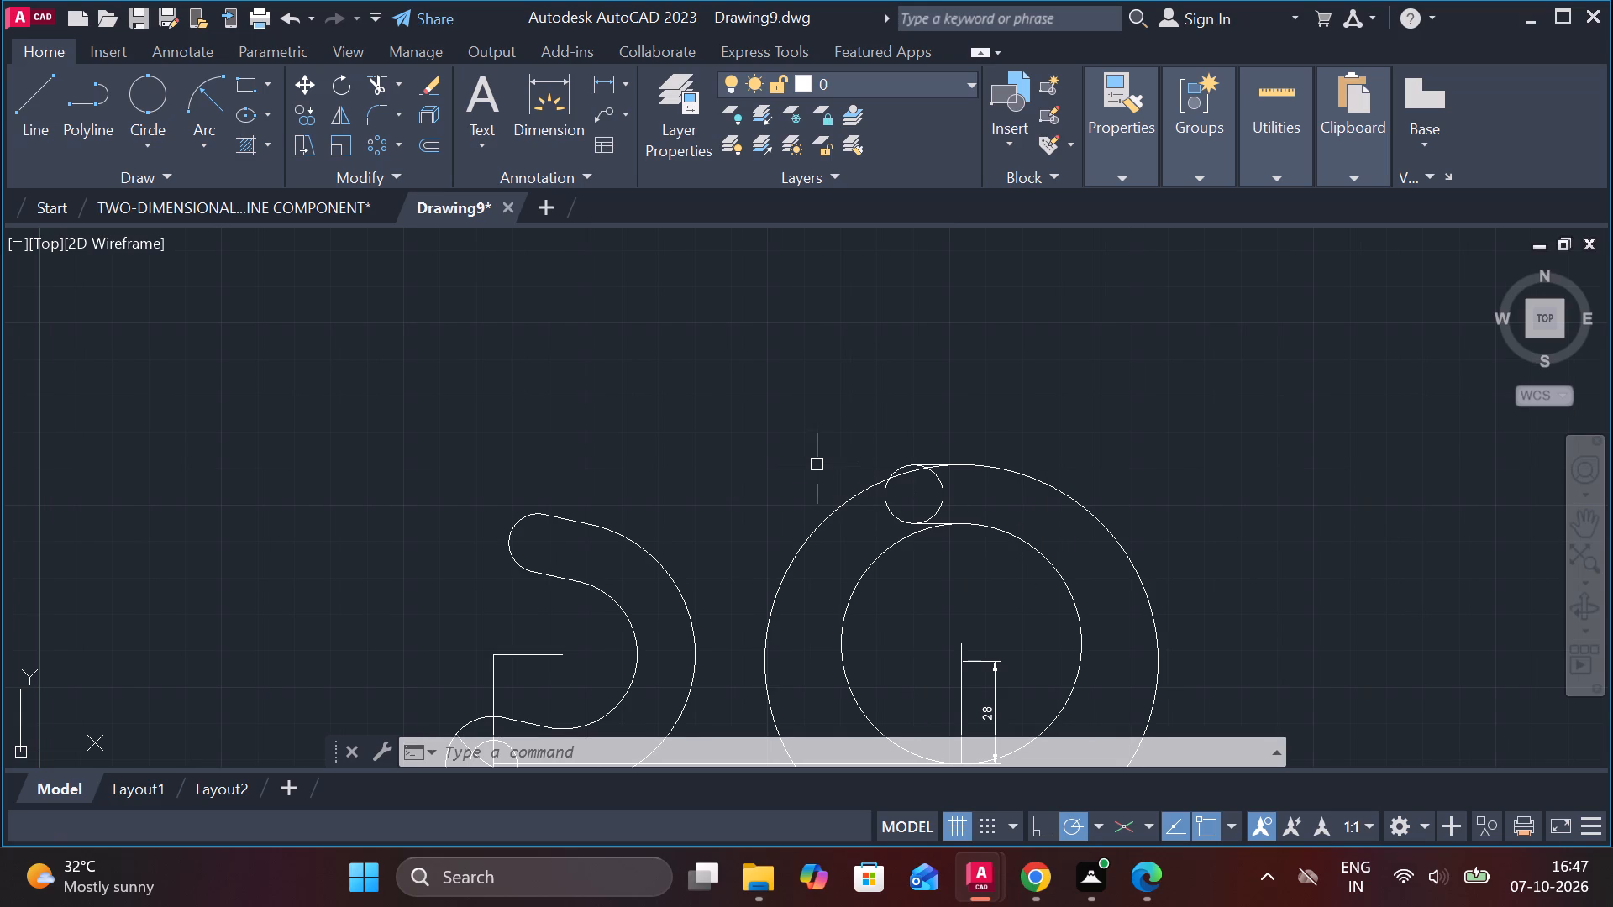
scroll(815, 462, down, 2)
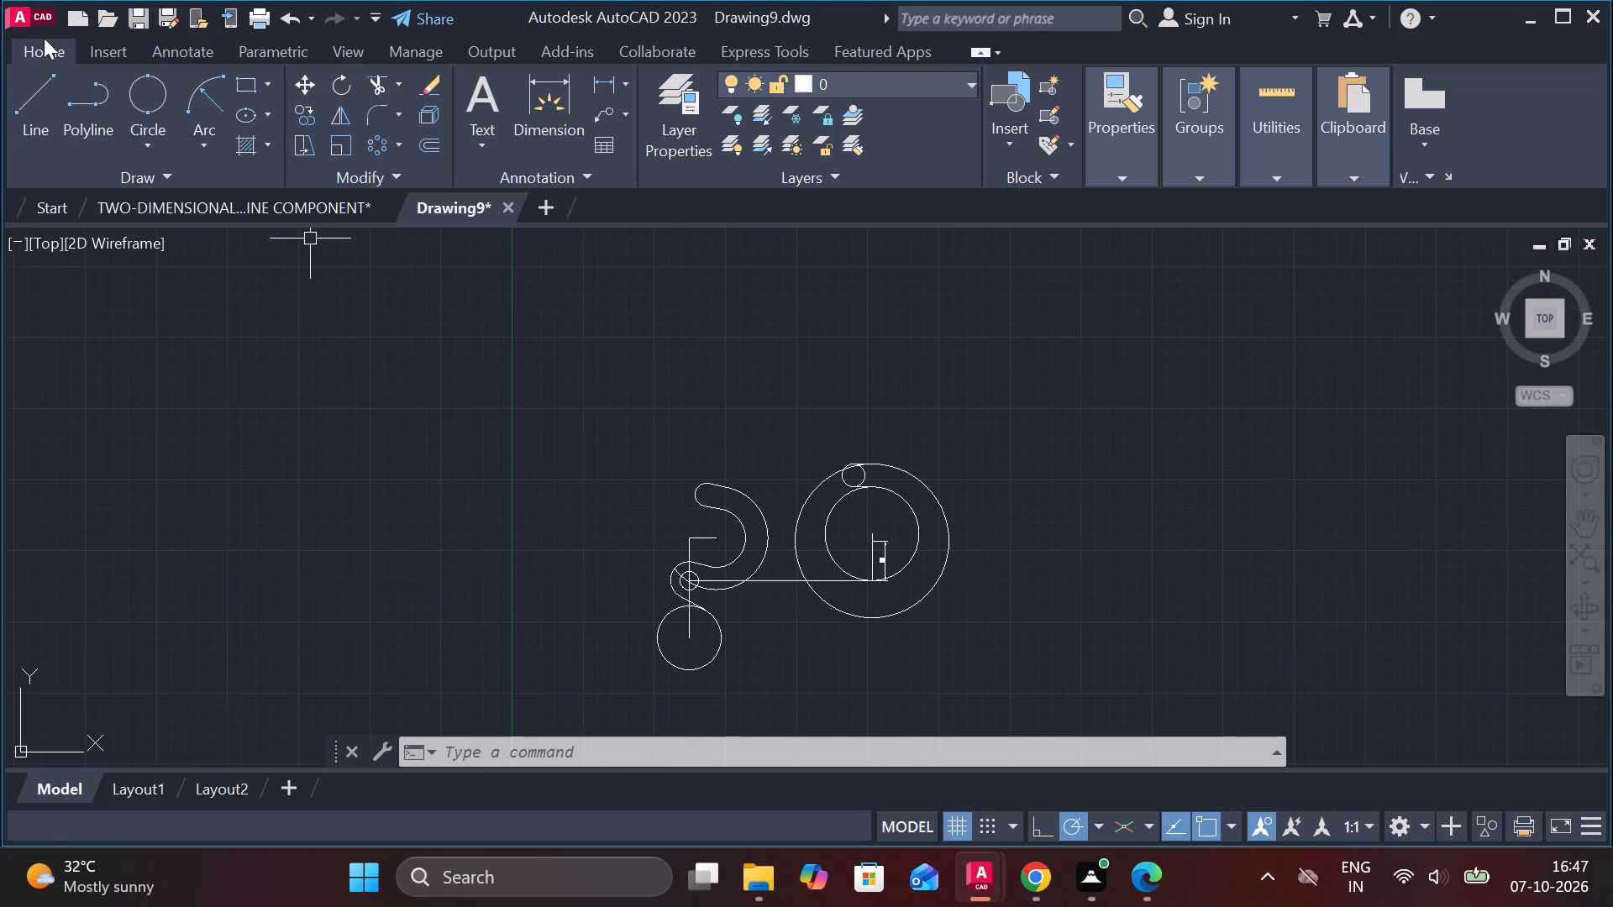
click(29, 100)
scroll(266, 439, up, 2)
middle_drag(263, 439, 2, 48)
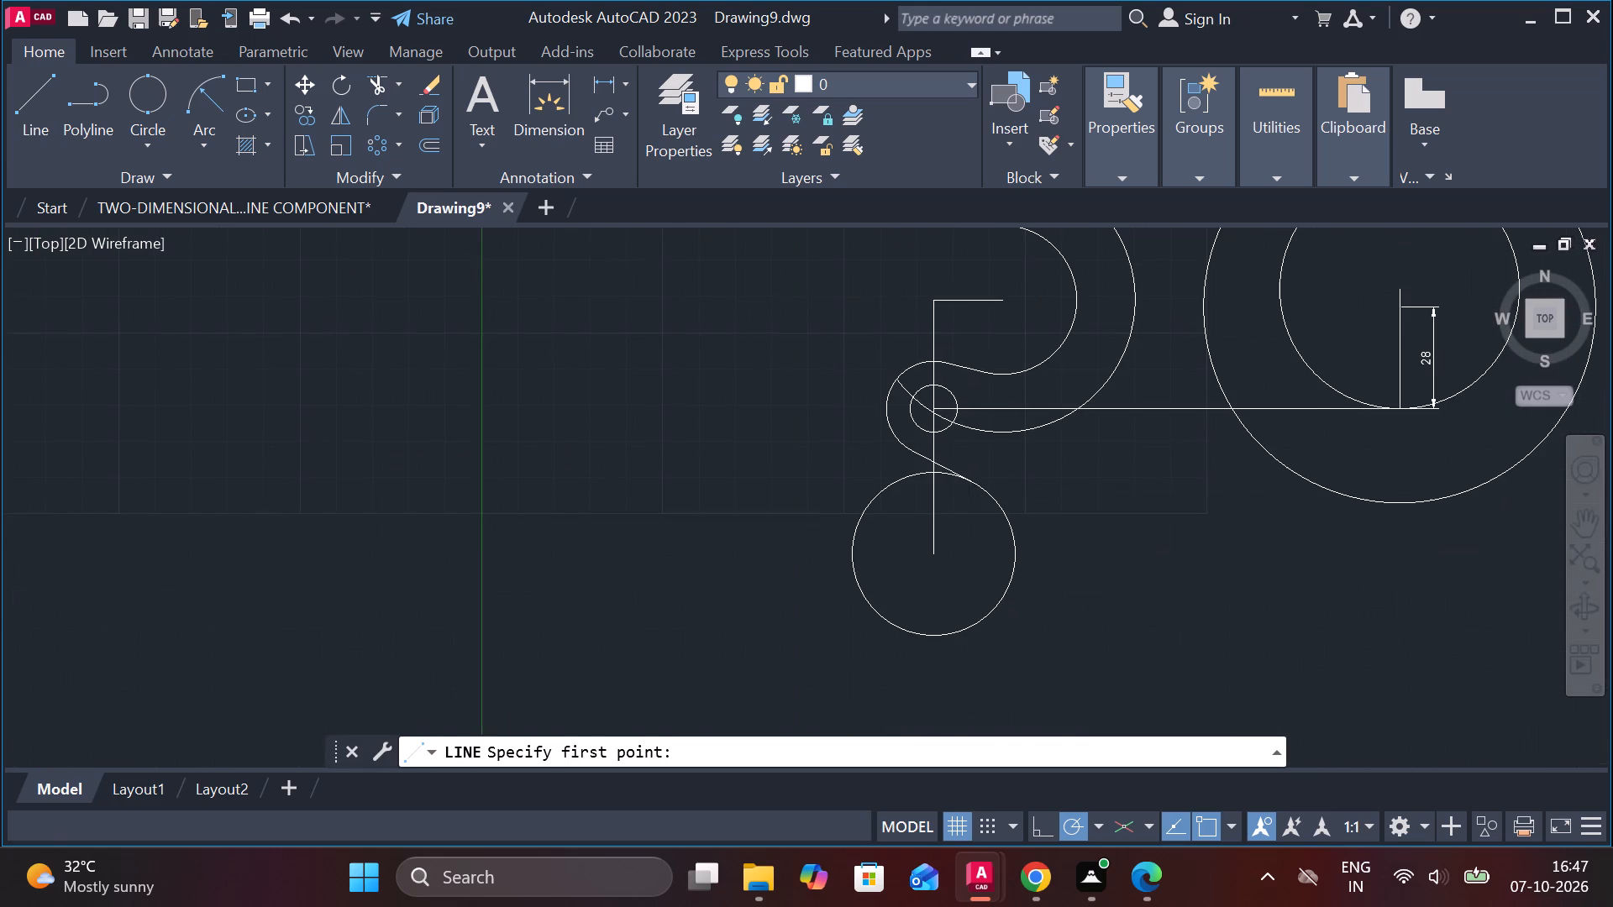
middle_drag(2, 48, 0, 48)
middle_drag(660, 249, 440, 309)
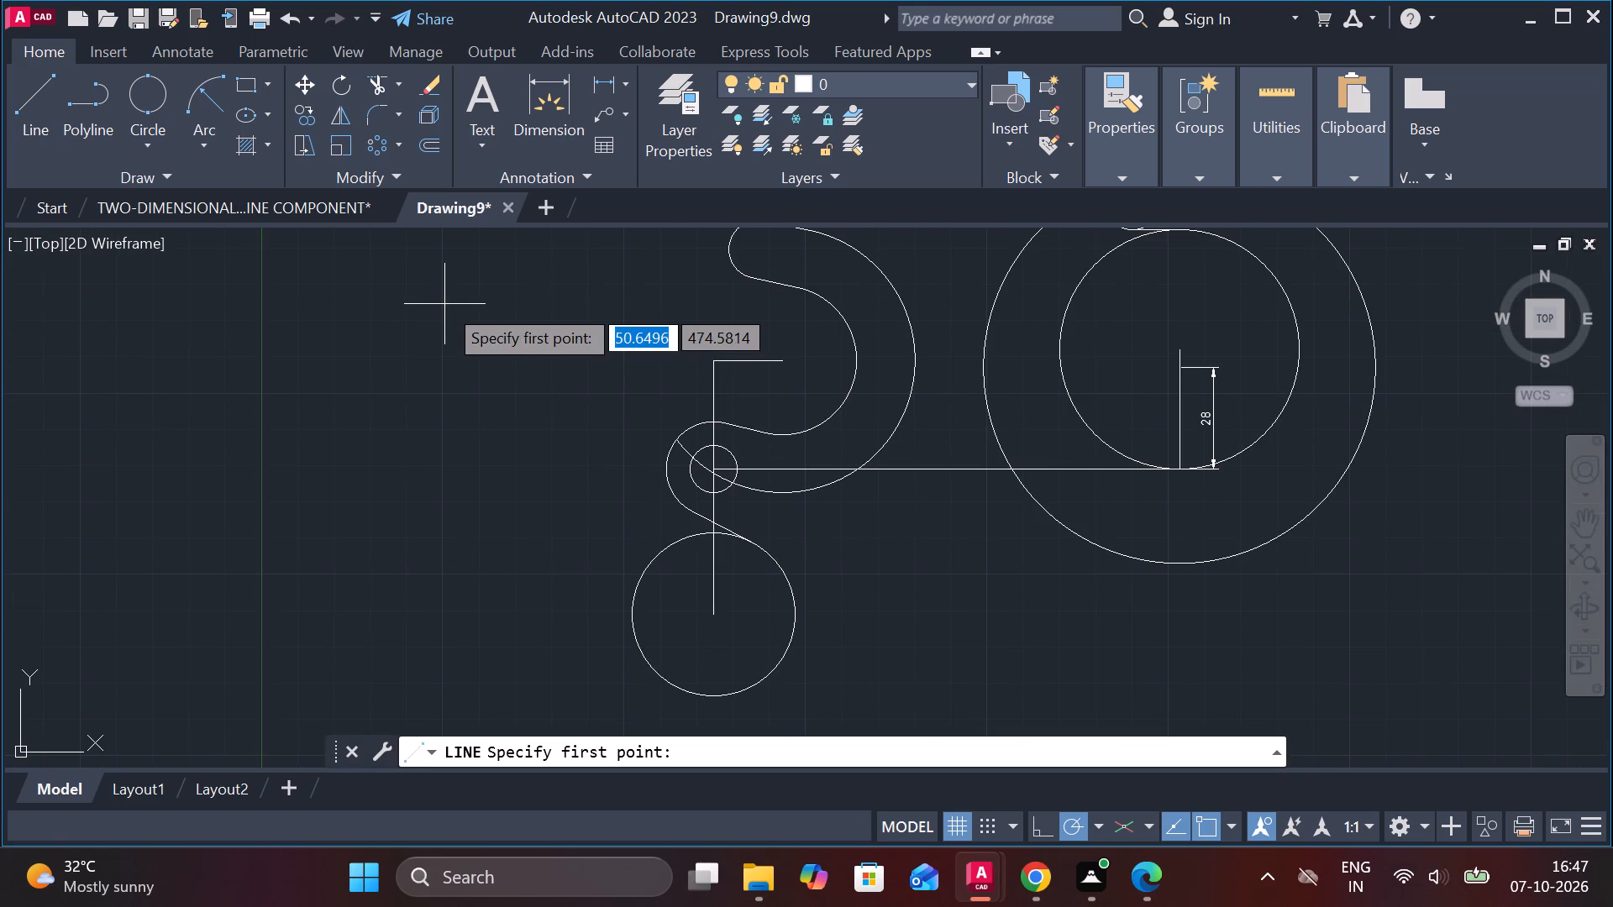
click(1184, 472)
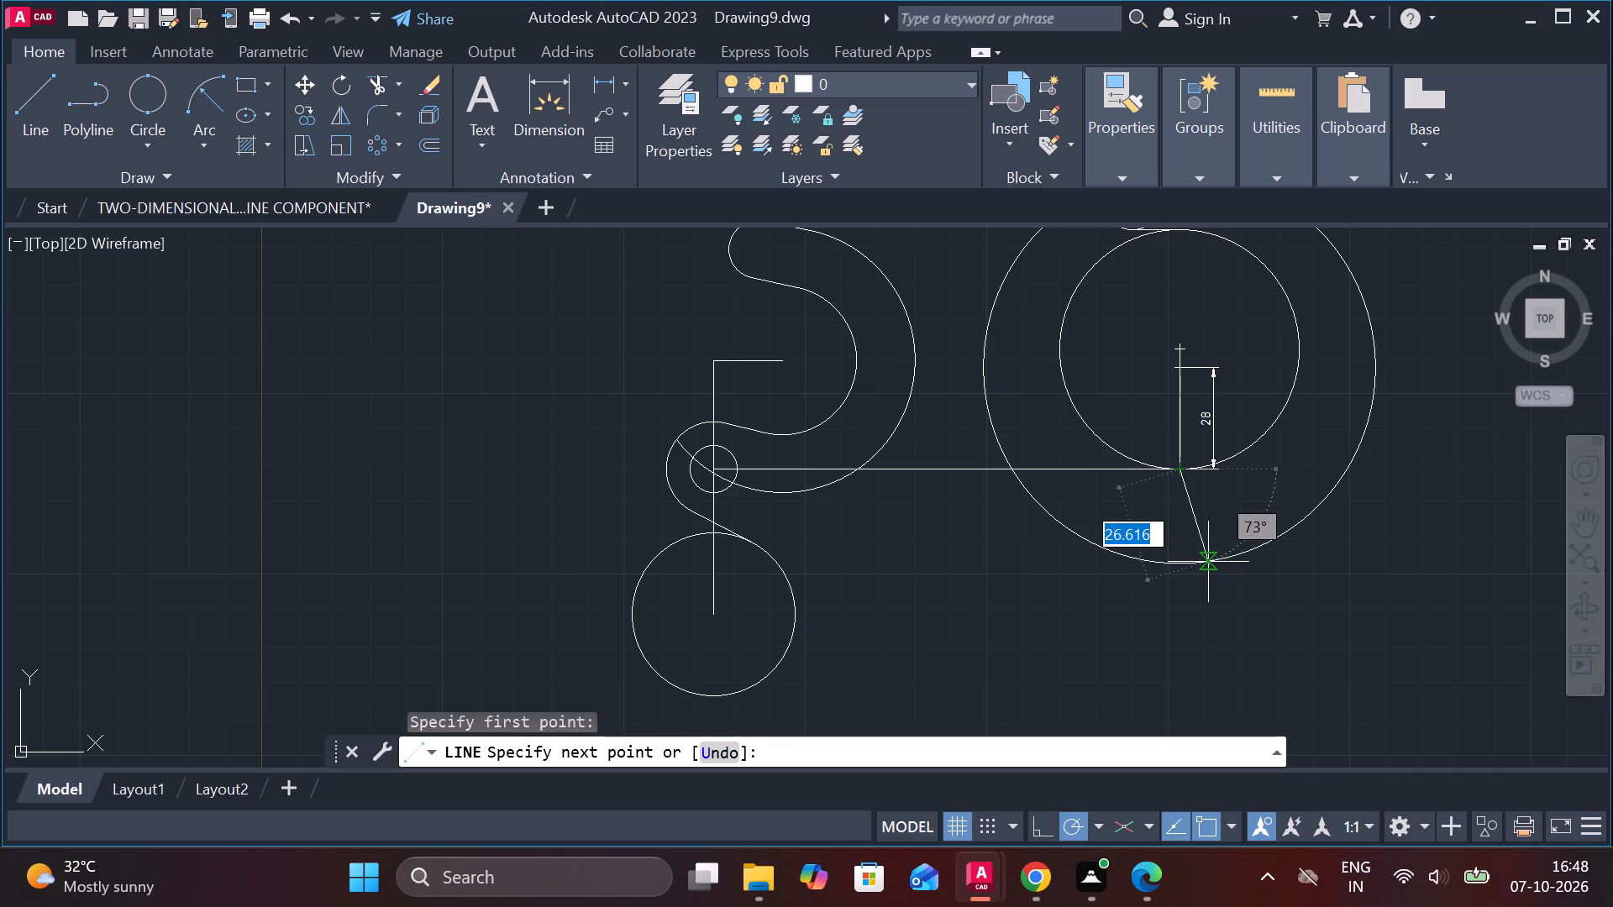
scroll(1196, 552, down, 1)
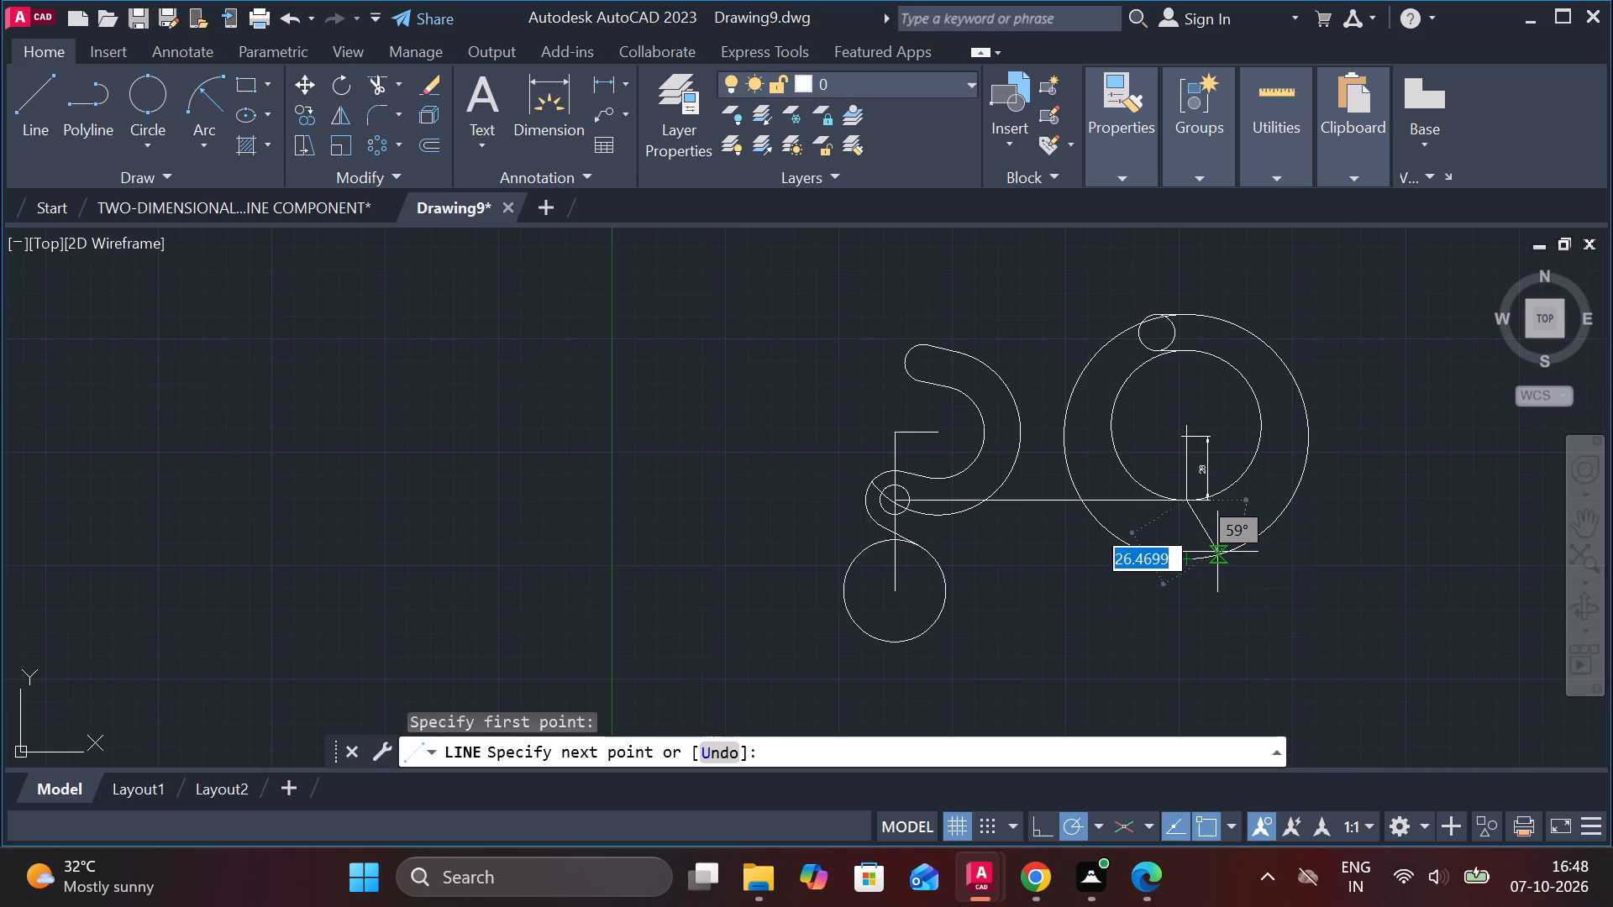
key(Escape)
Draw a radius 50 circle tangent to the hook's outer arc and the long horizontal line from the small hole.
scroll(1253, 464, up, 1)
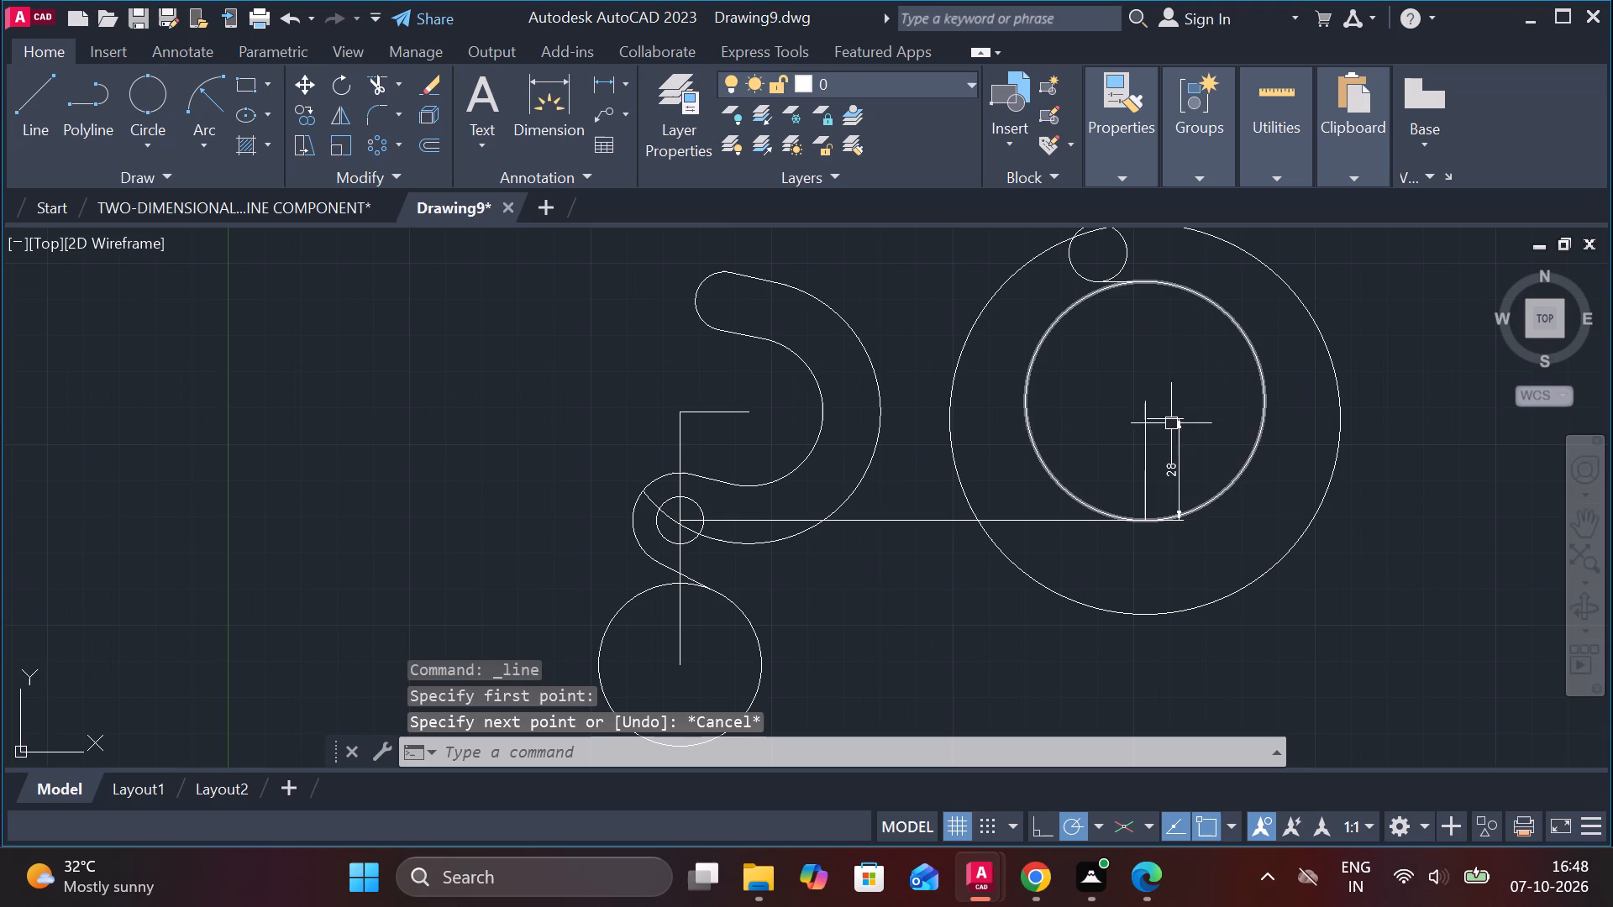
click(155, 145)
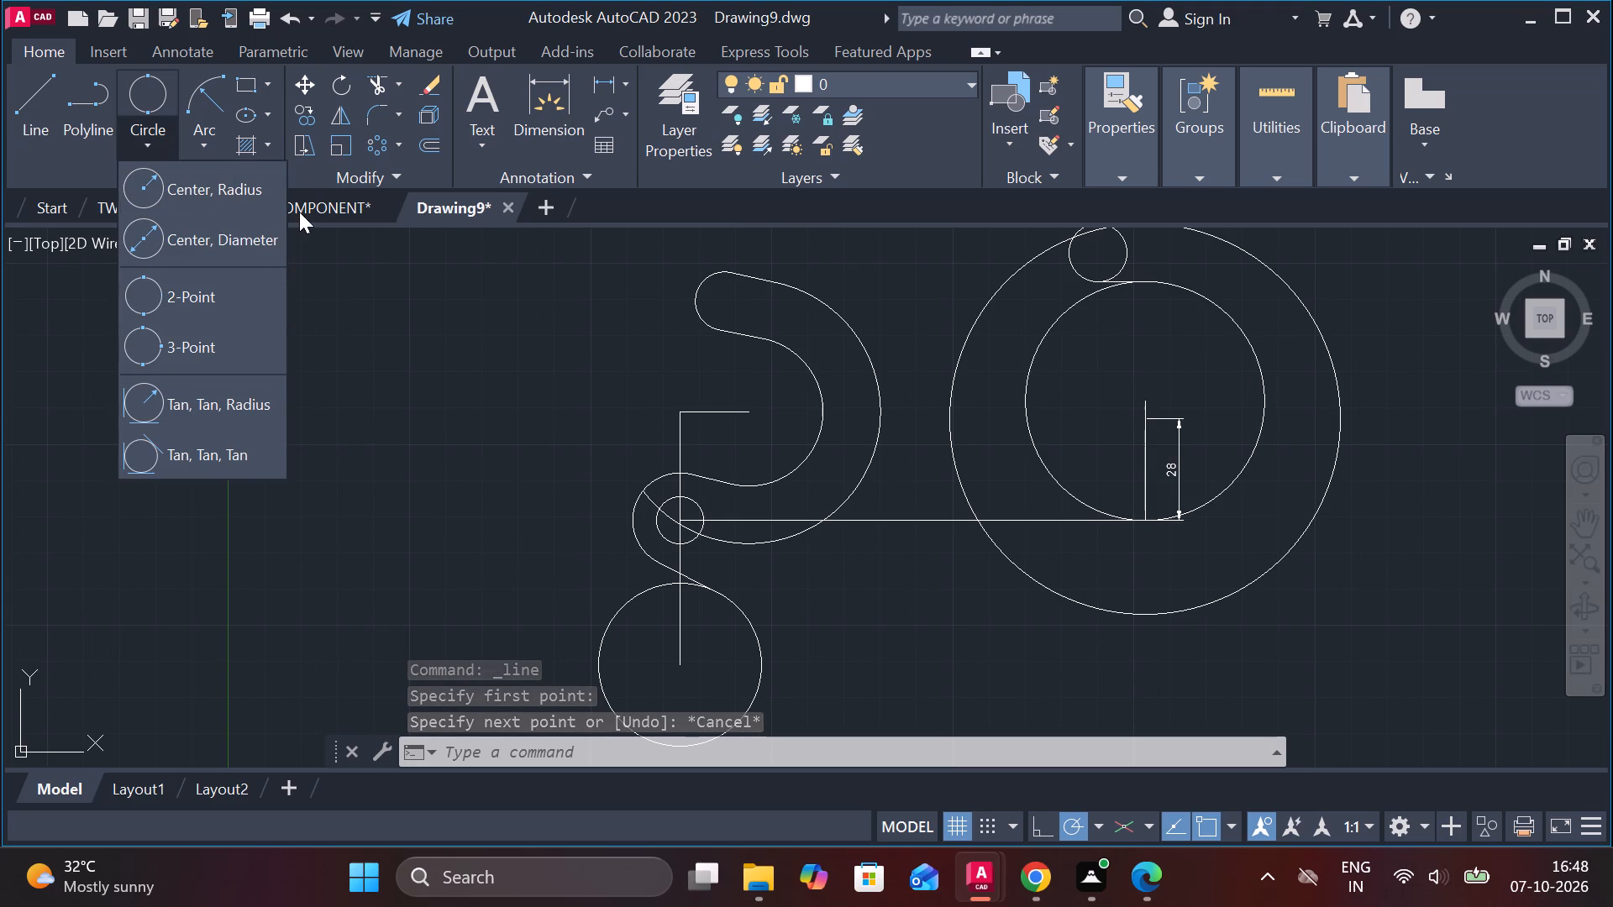
click(221, 405)
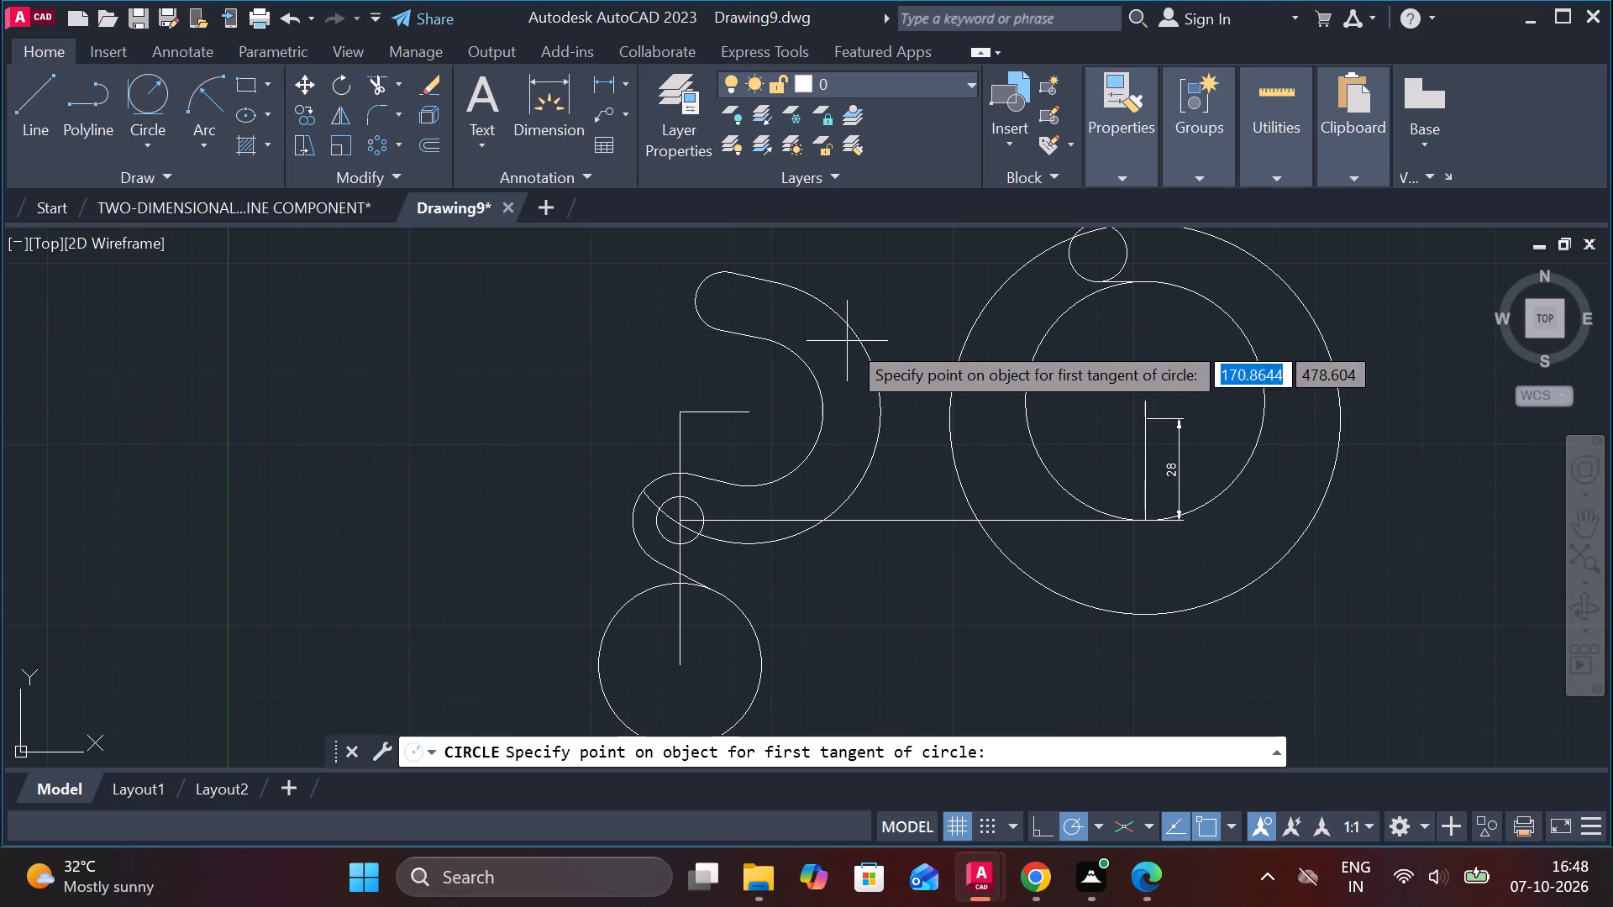
click(850, 338)
click(1053, 513)
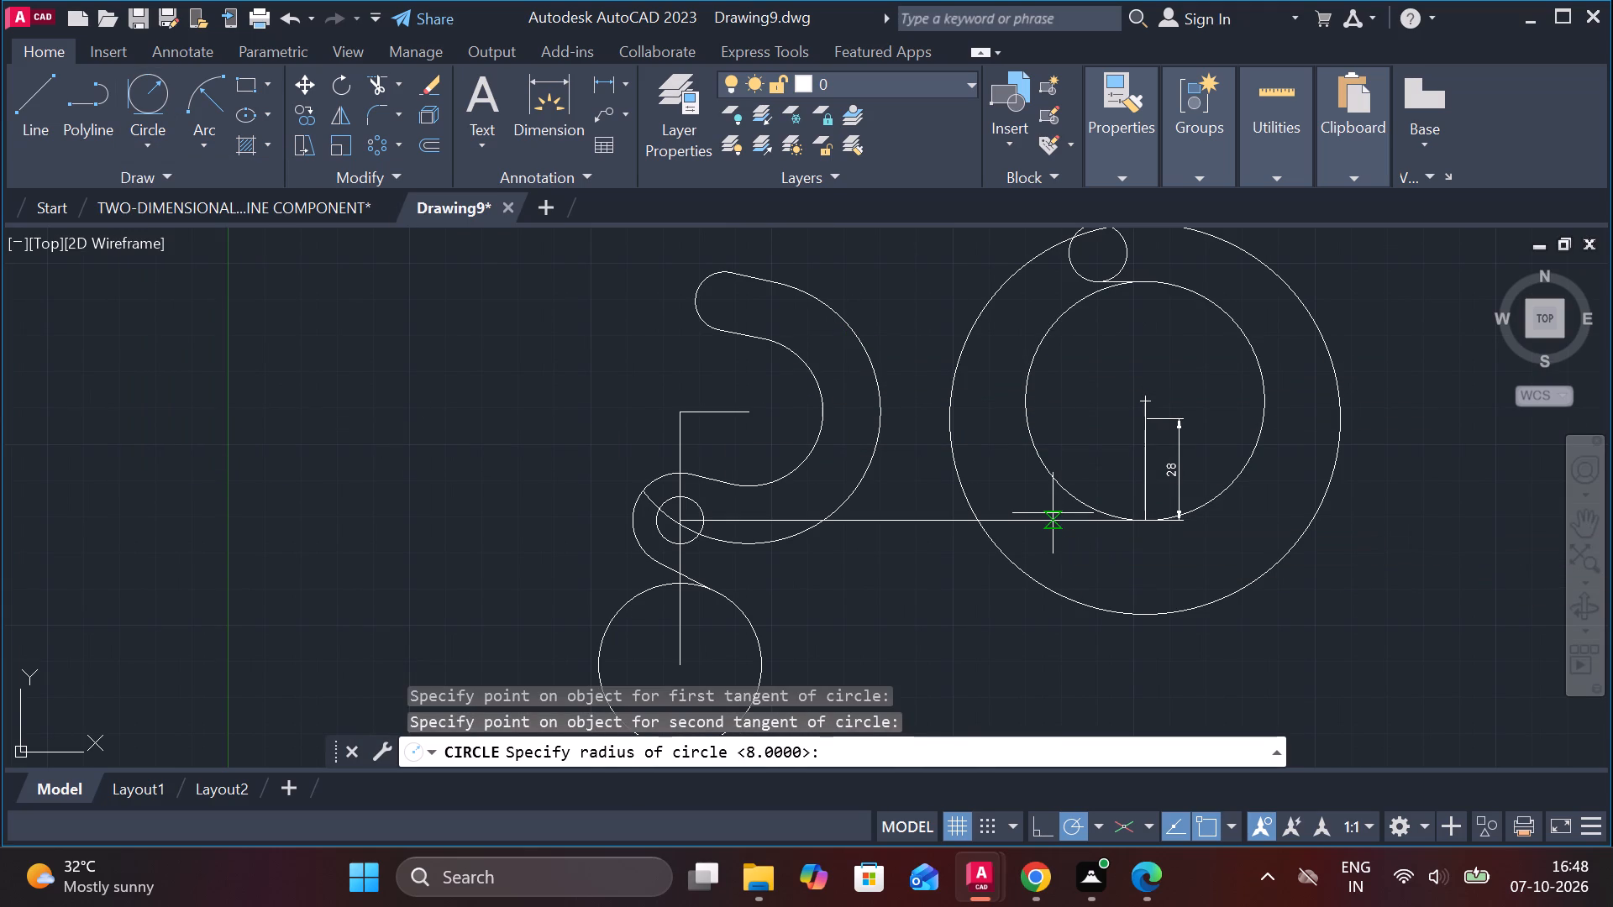
text(50)
key(Return)
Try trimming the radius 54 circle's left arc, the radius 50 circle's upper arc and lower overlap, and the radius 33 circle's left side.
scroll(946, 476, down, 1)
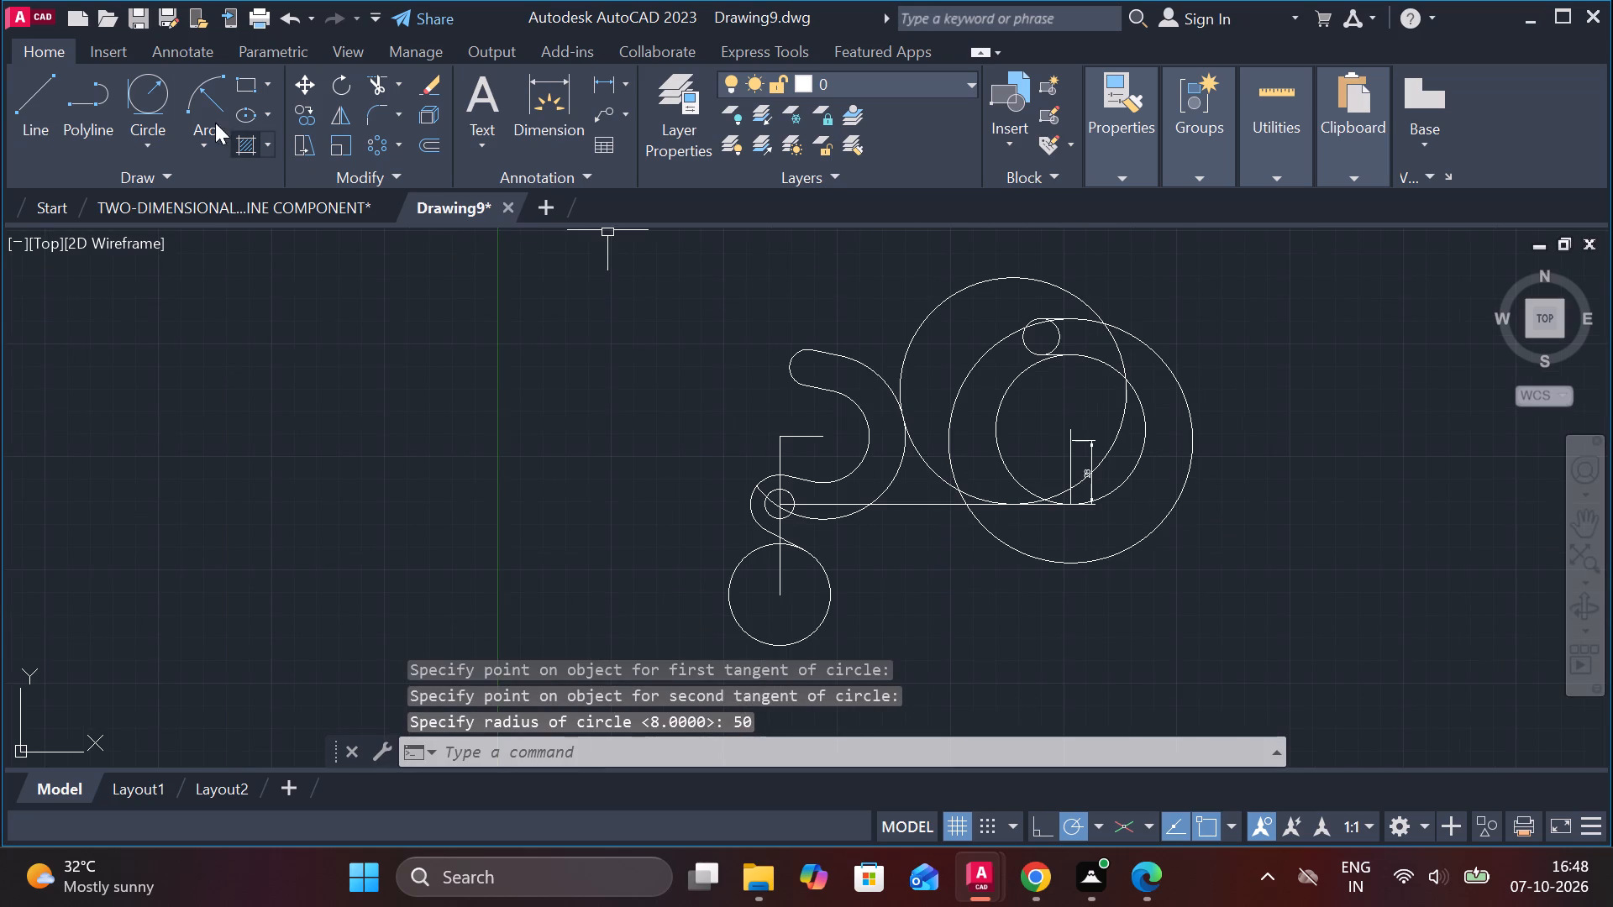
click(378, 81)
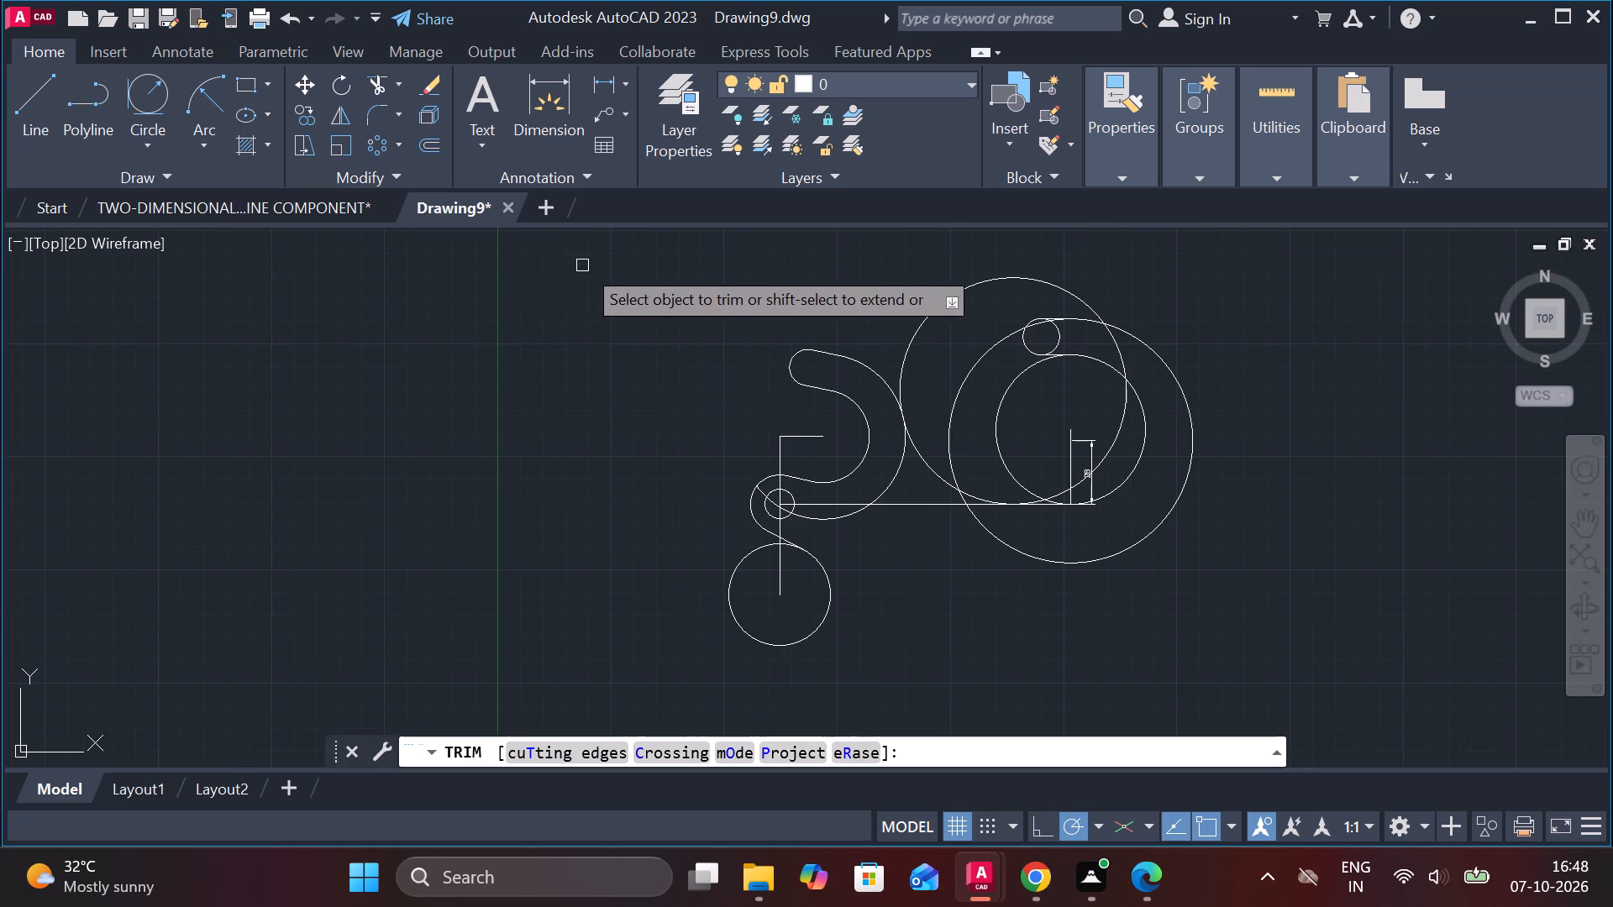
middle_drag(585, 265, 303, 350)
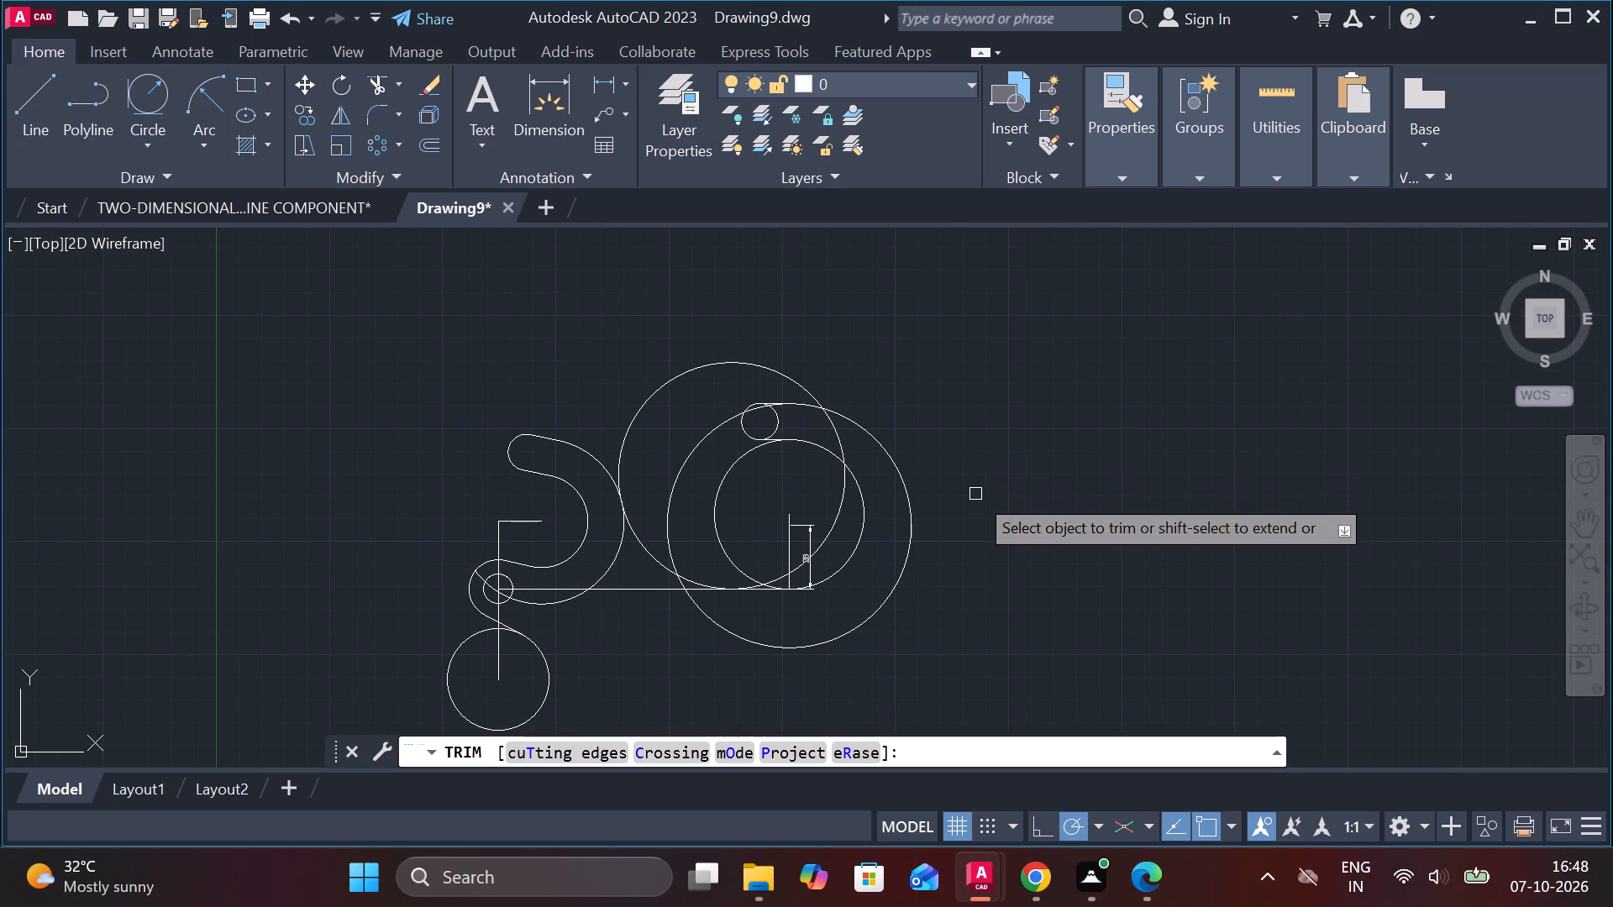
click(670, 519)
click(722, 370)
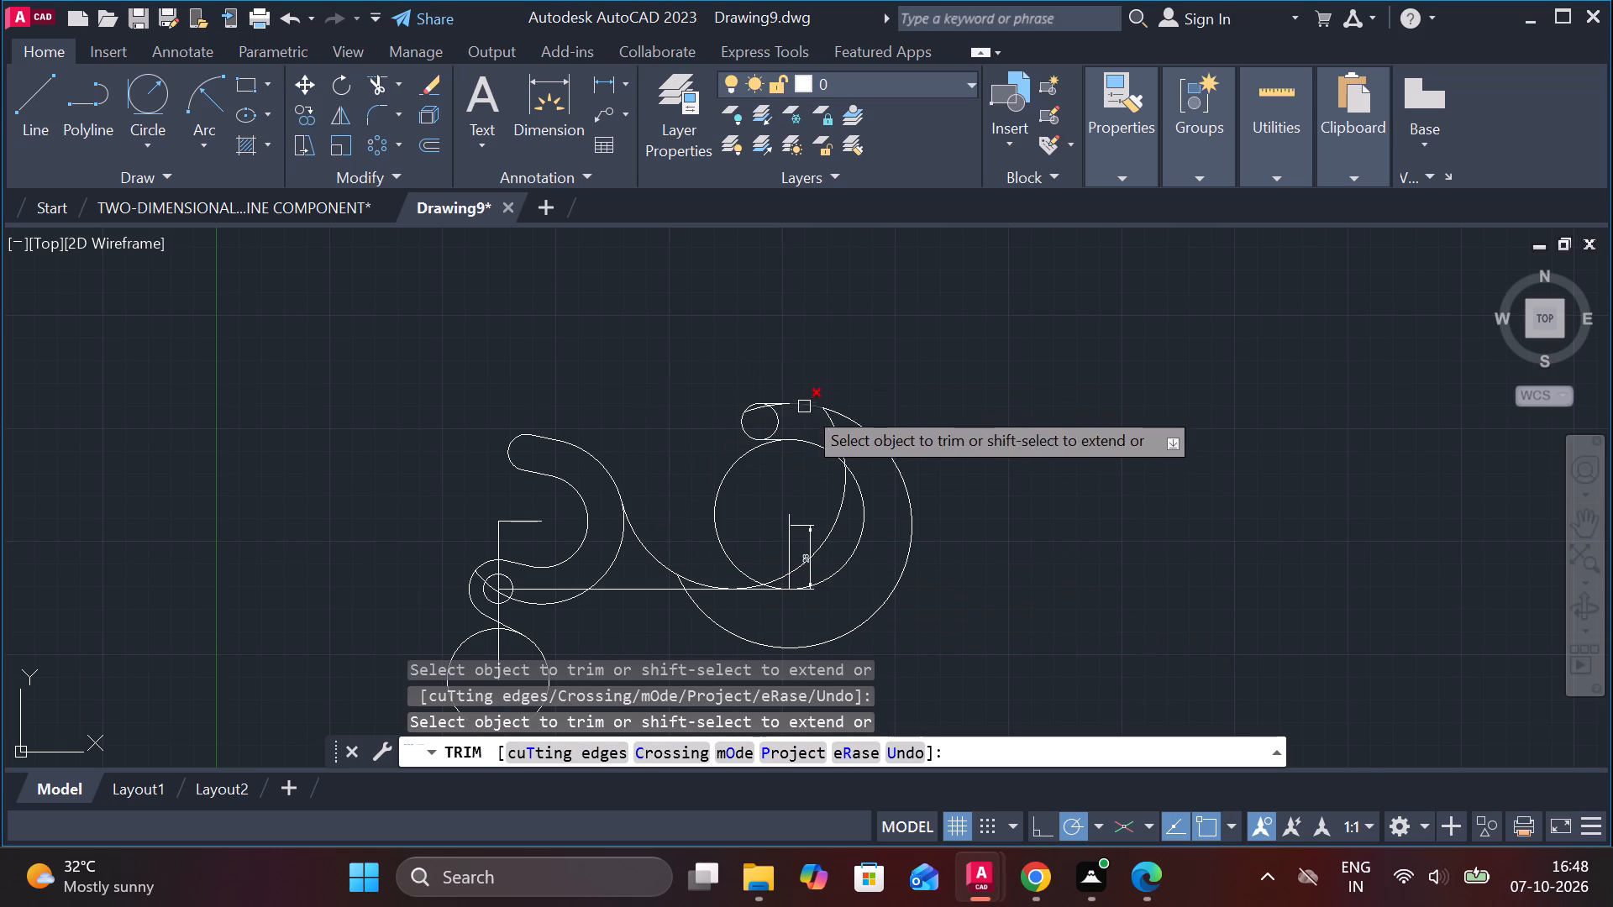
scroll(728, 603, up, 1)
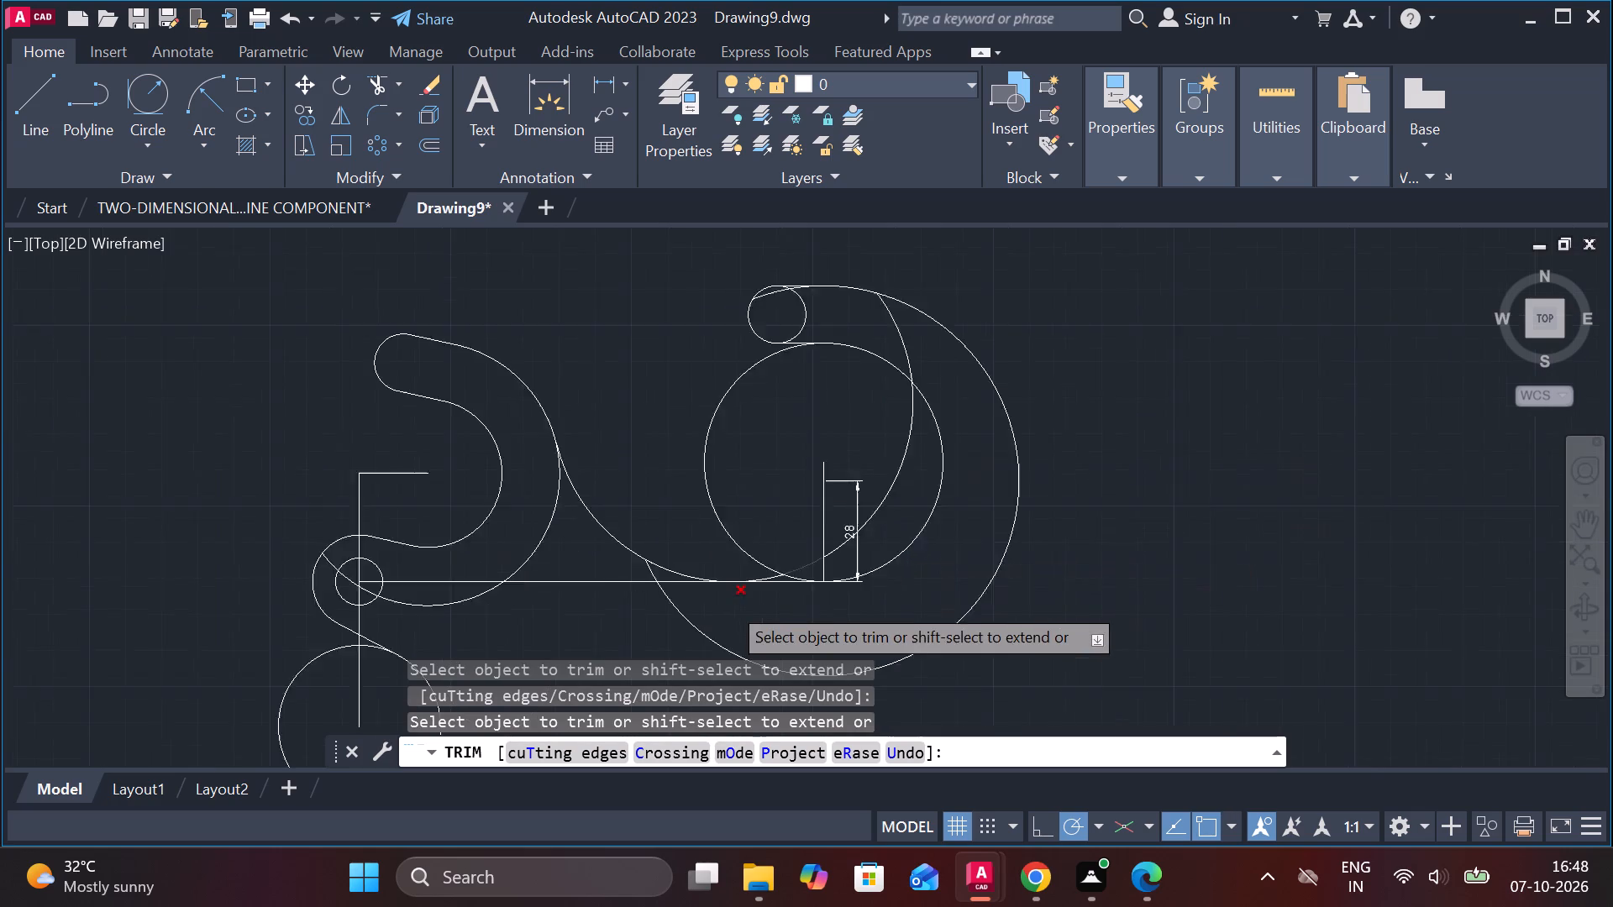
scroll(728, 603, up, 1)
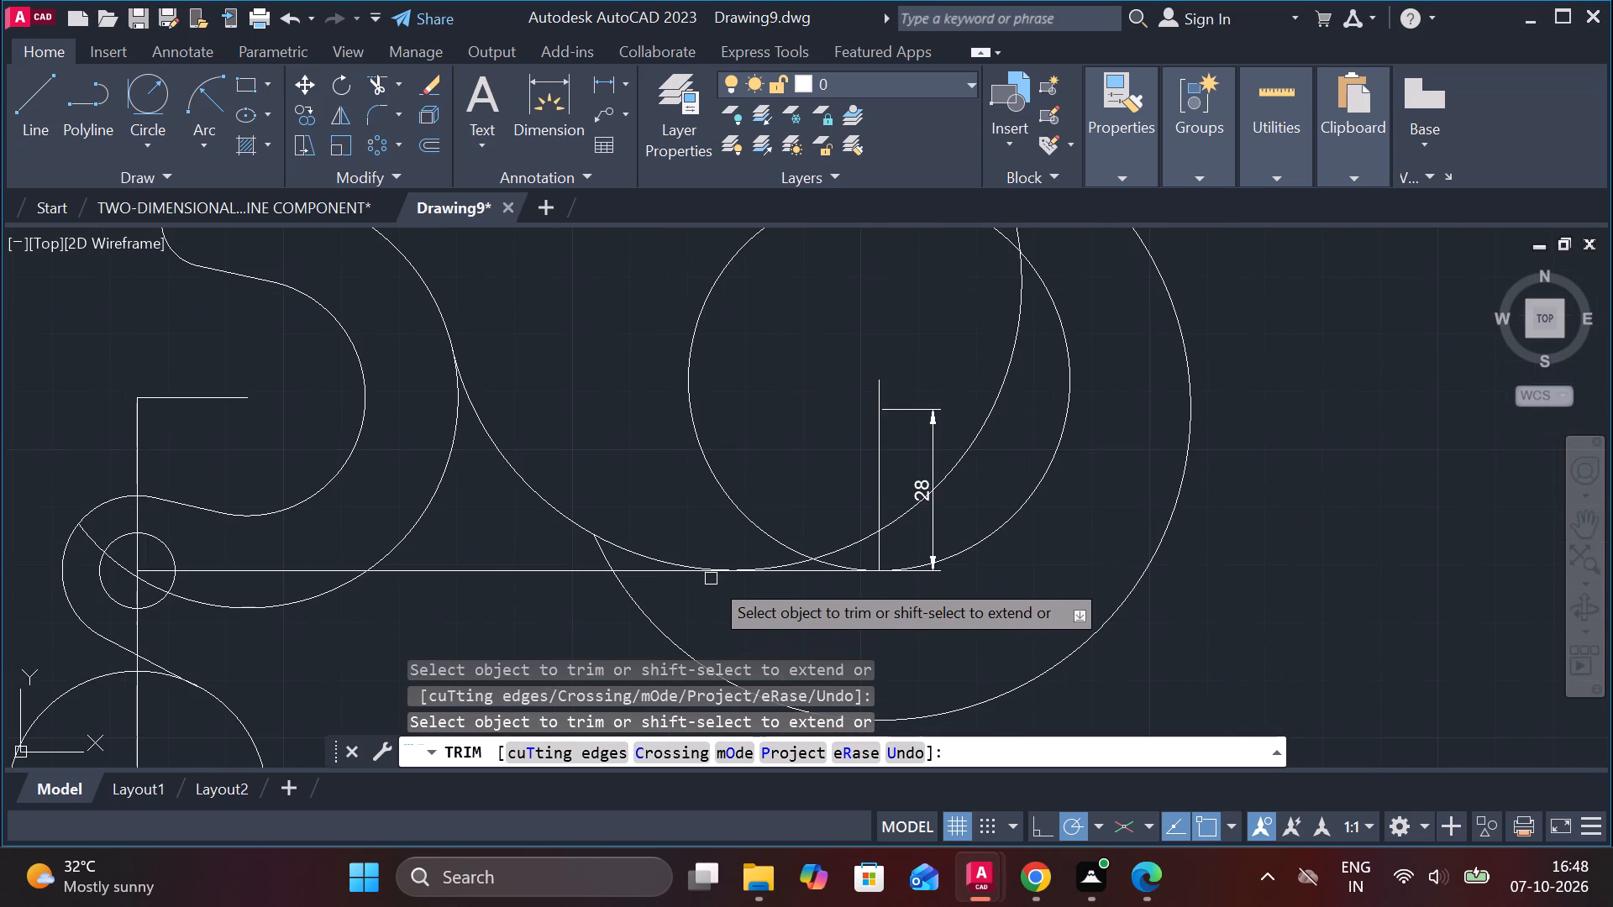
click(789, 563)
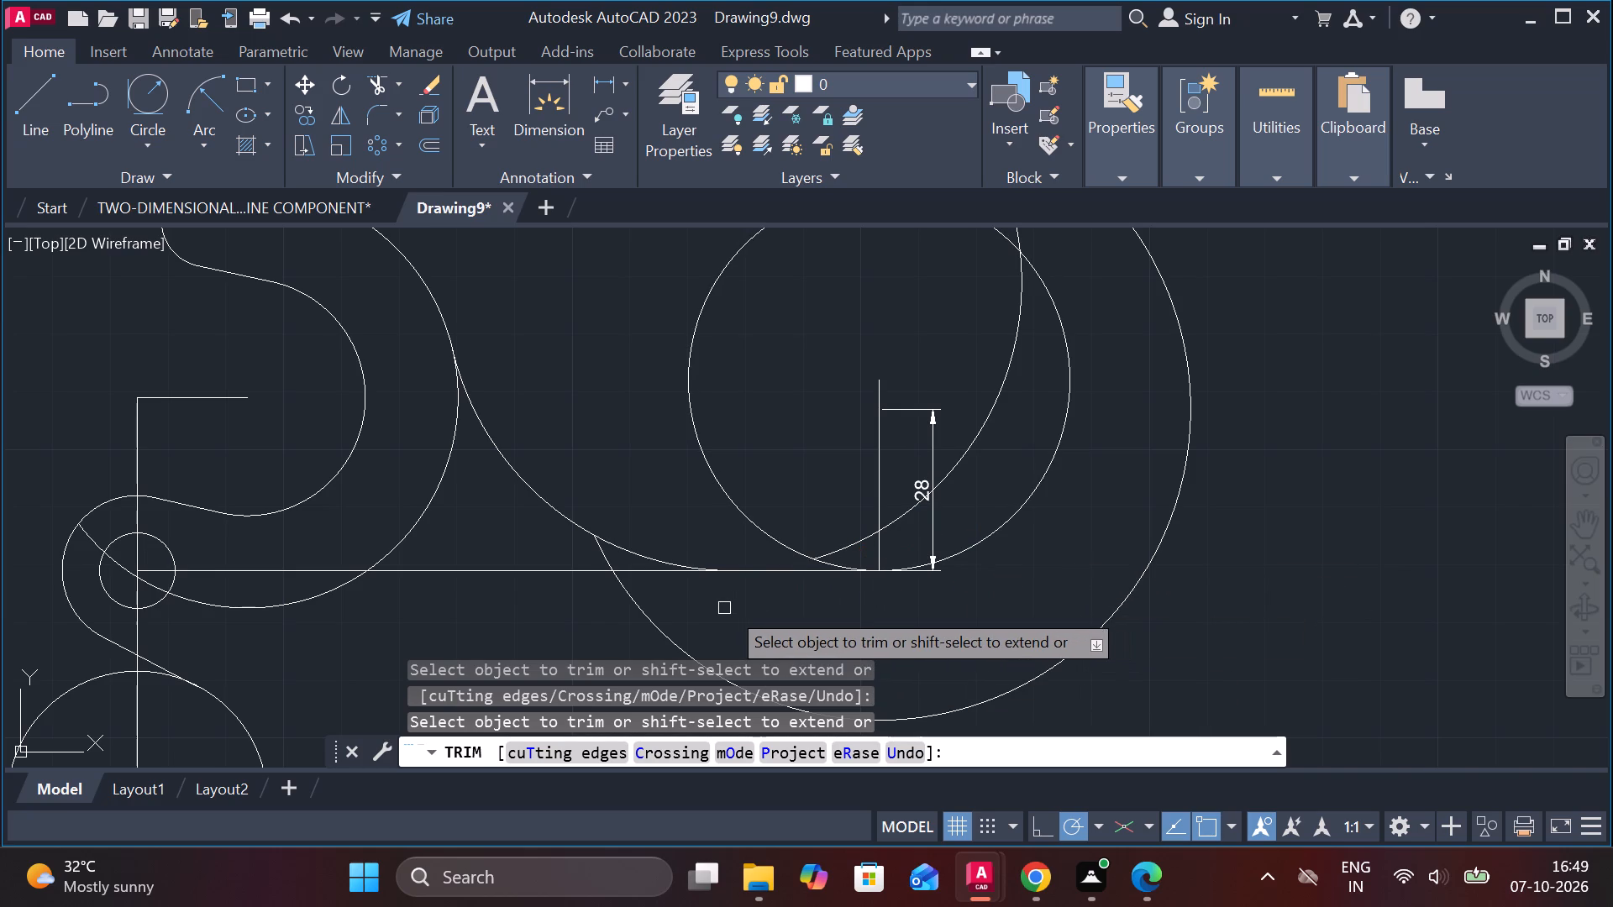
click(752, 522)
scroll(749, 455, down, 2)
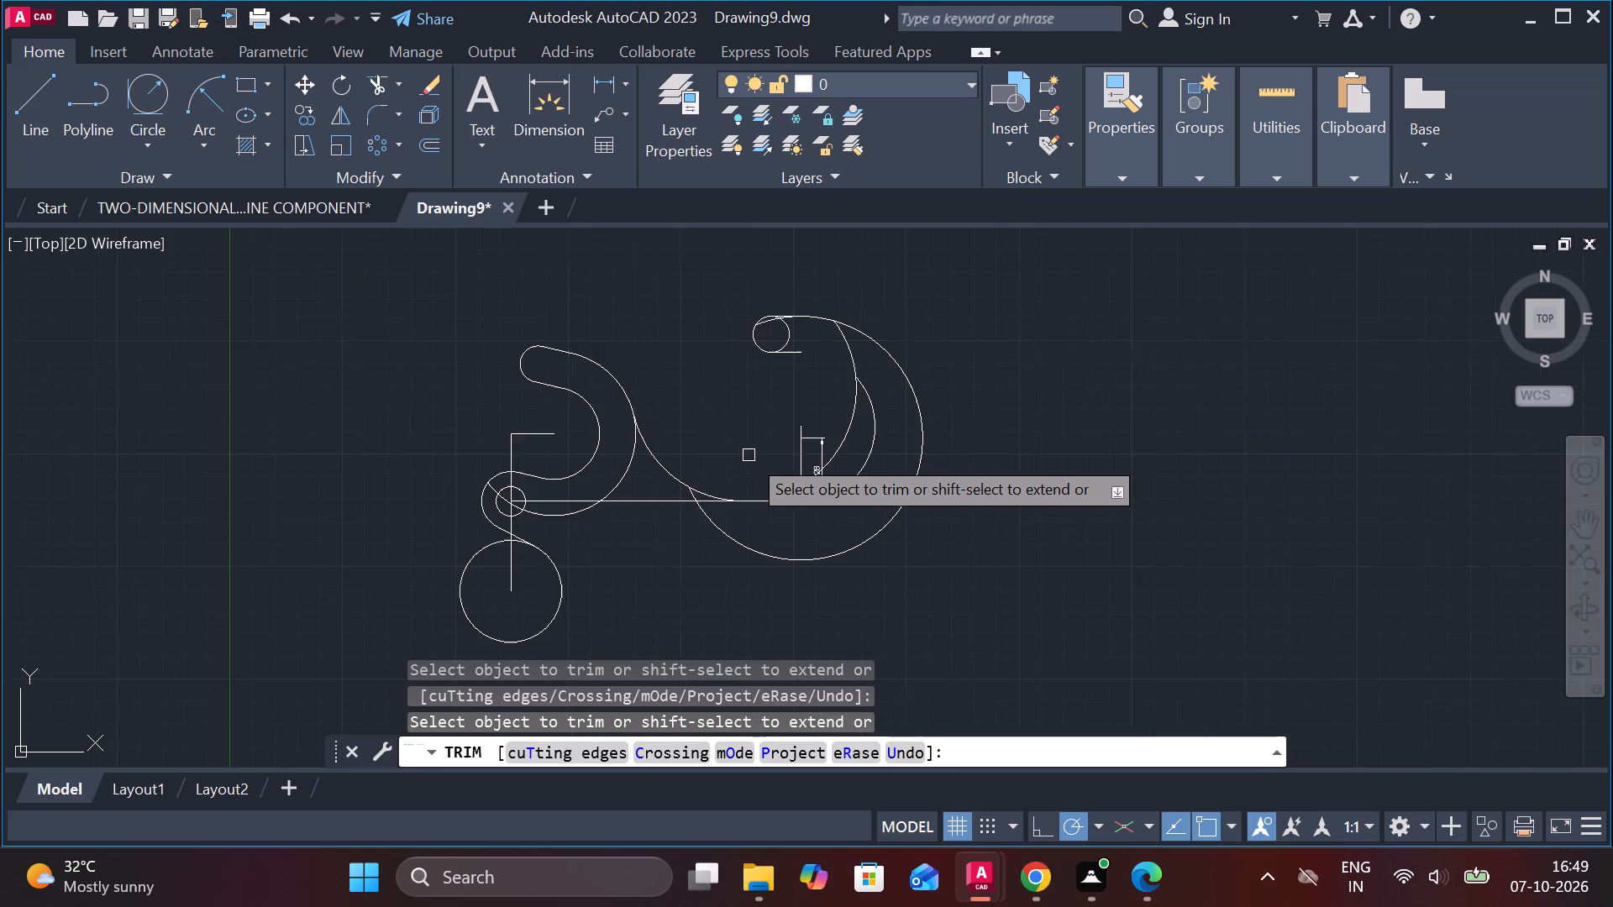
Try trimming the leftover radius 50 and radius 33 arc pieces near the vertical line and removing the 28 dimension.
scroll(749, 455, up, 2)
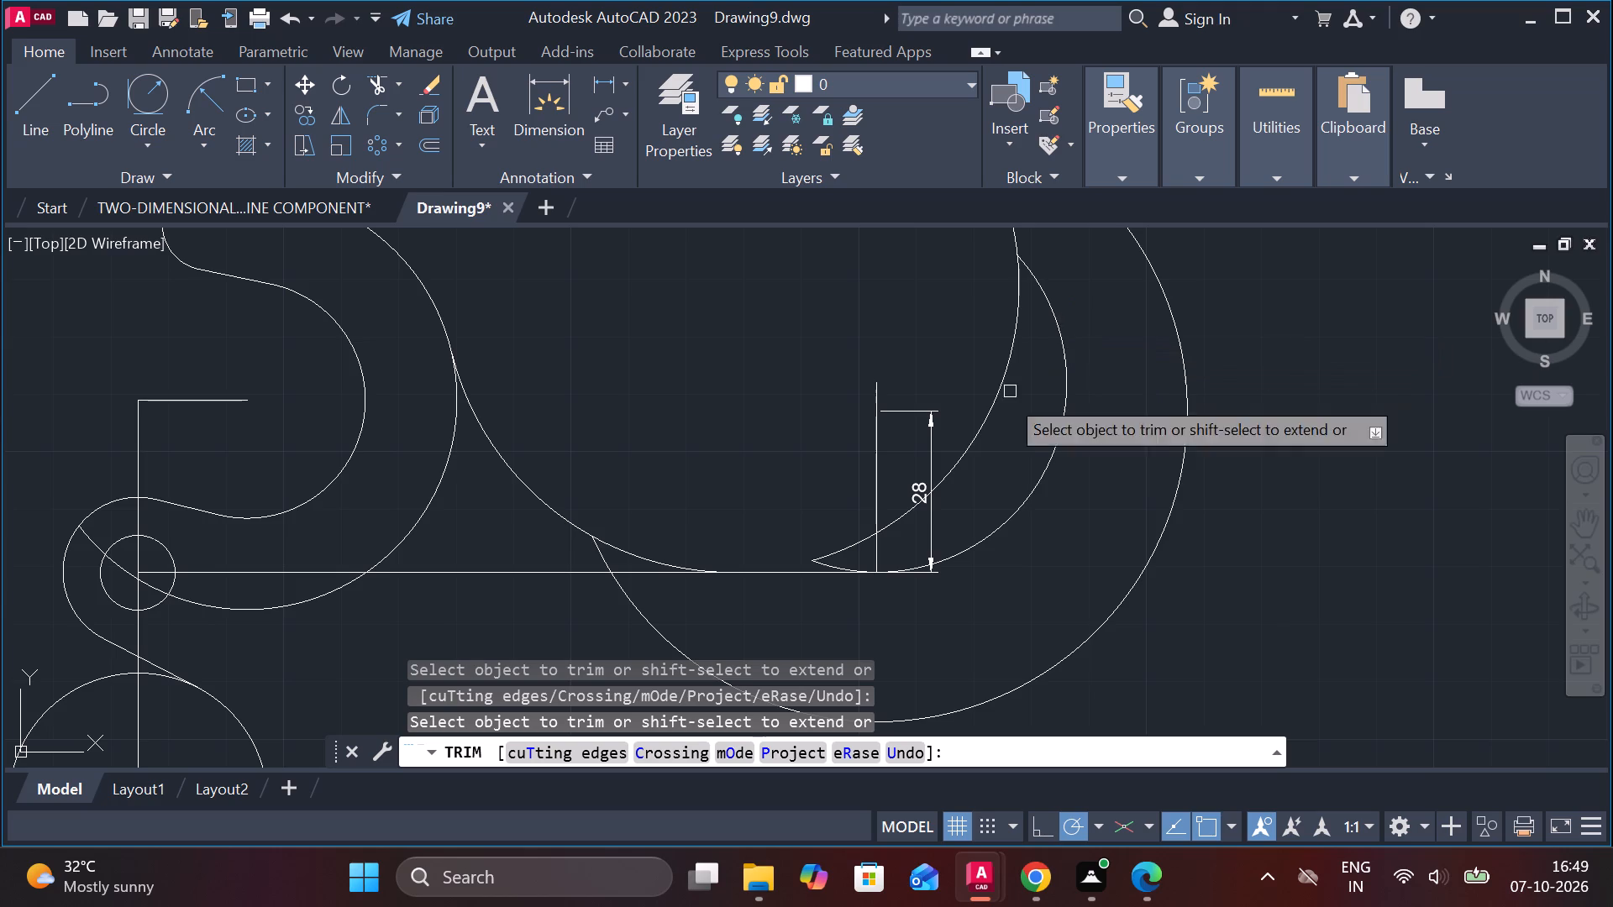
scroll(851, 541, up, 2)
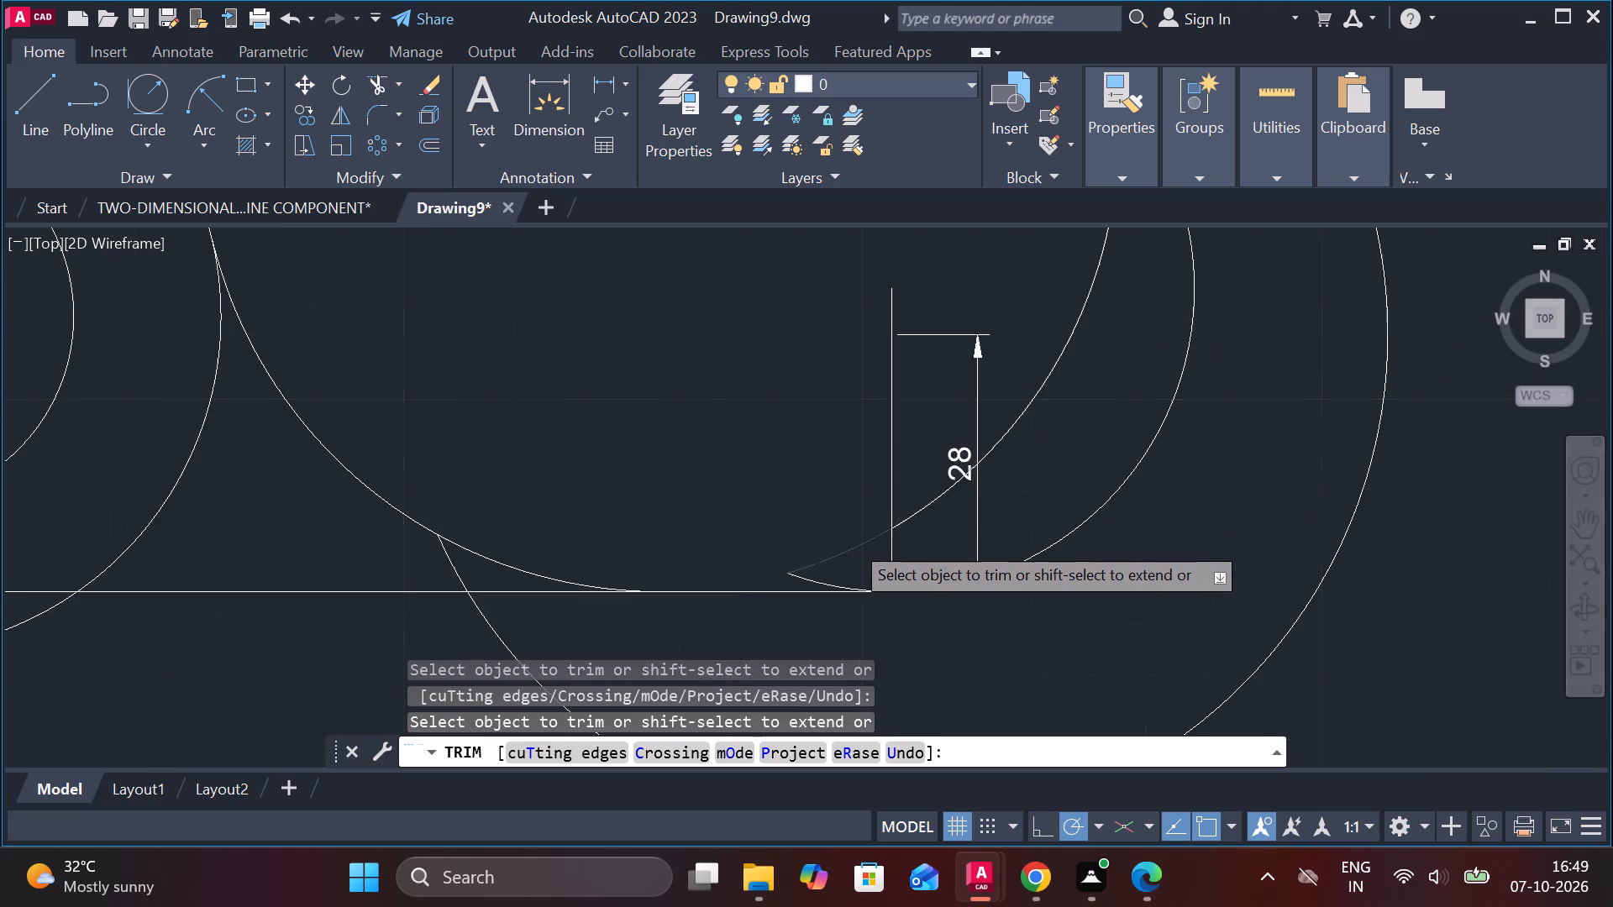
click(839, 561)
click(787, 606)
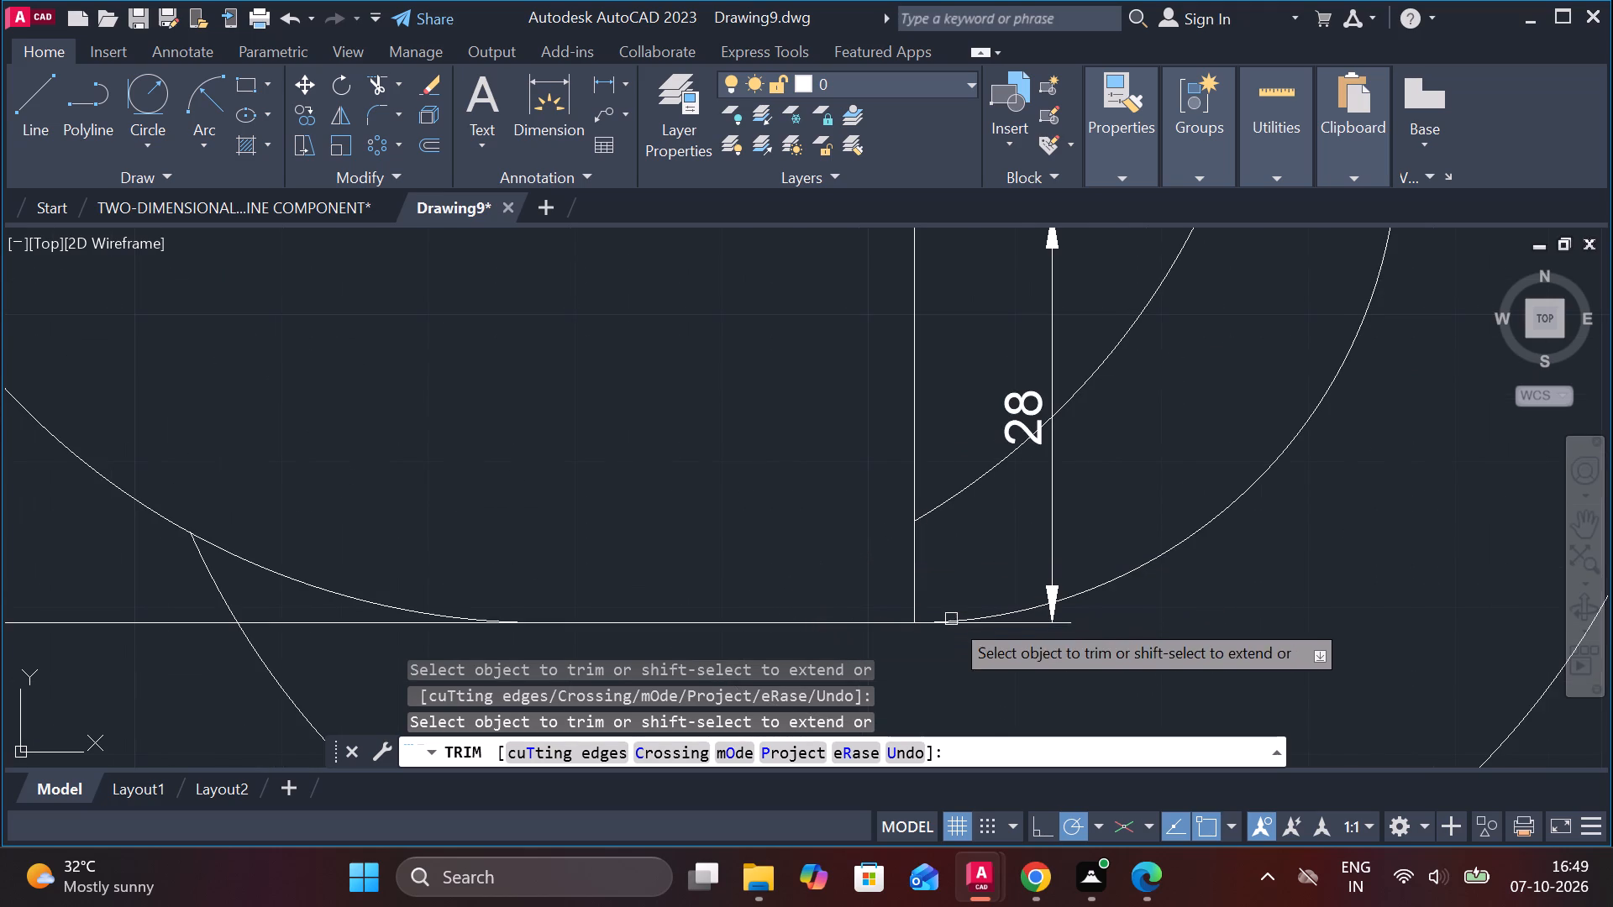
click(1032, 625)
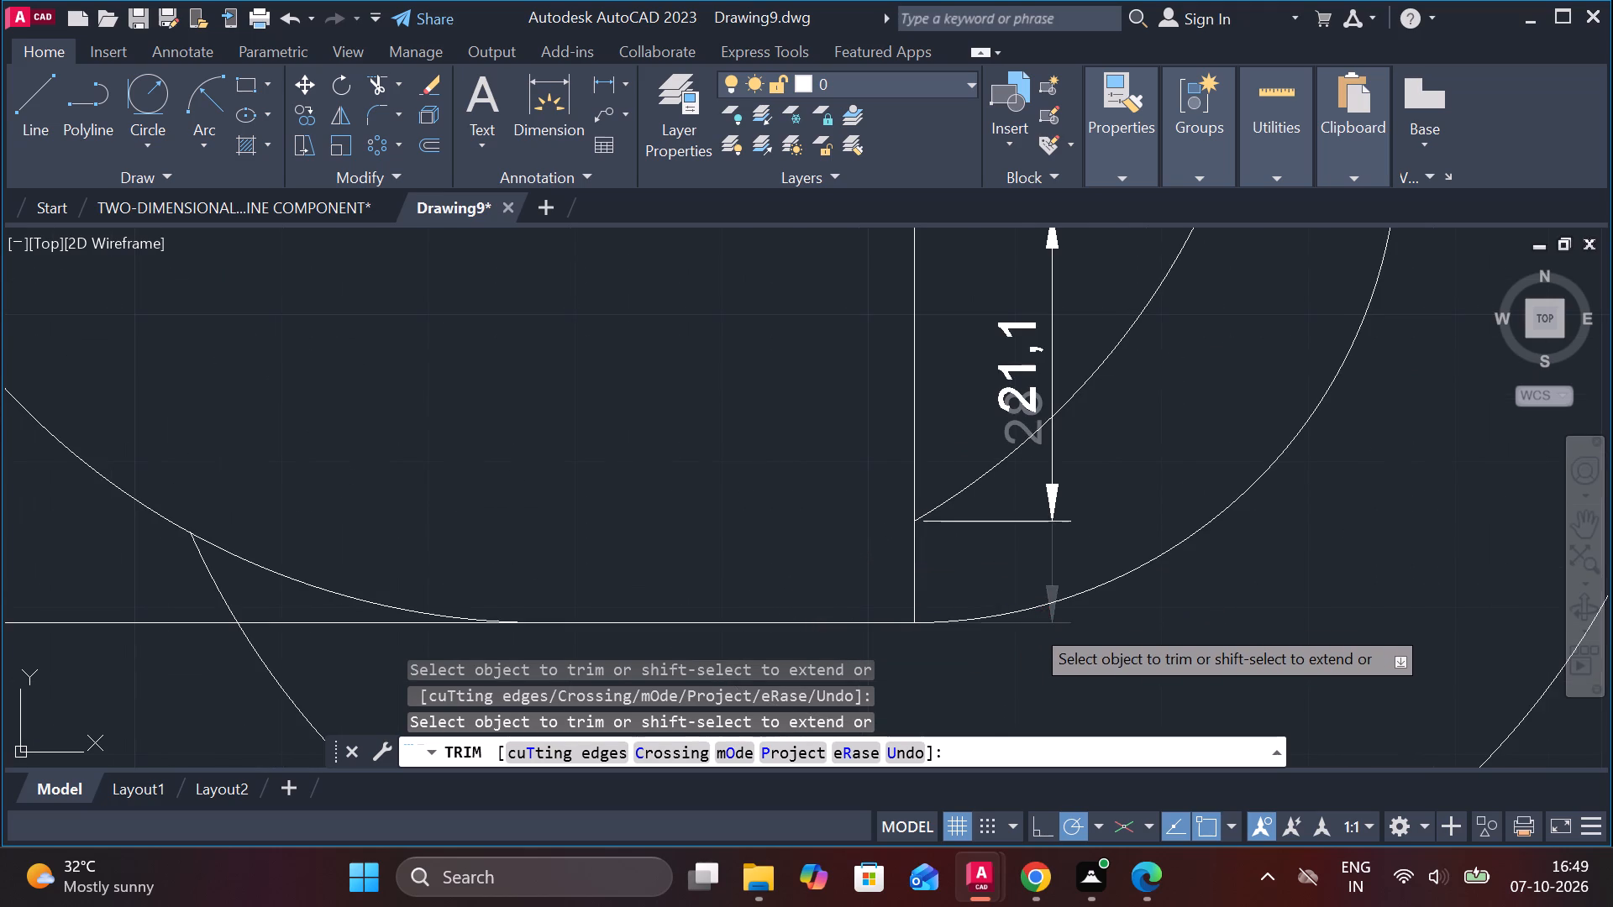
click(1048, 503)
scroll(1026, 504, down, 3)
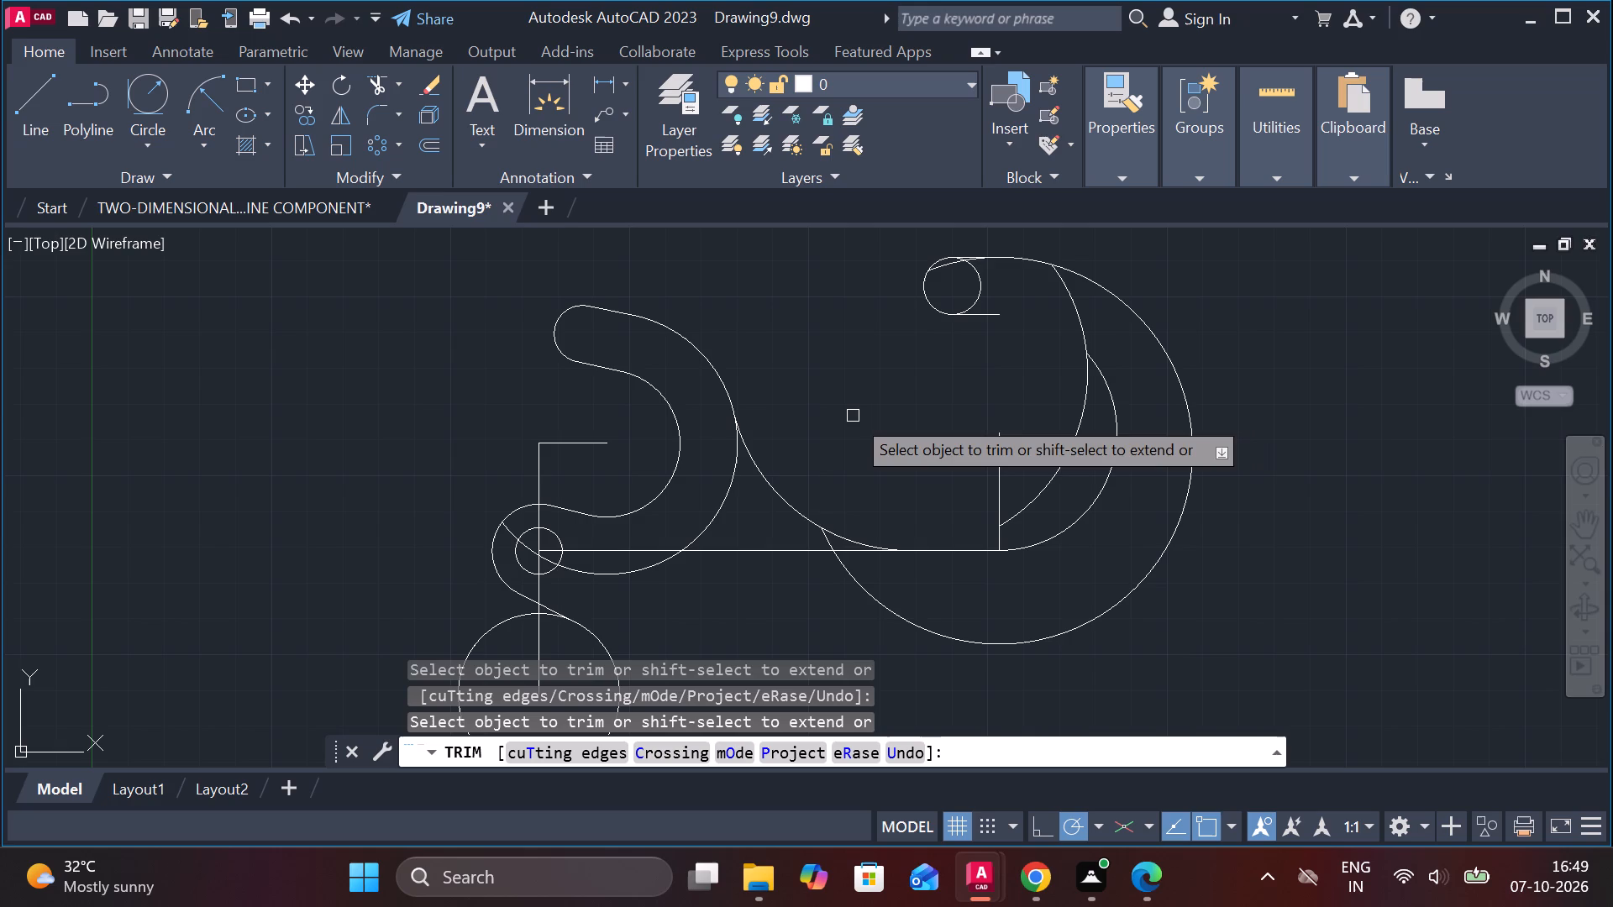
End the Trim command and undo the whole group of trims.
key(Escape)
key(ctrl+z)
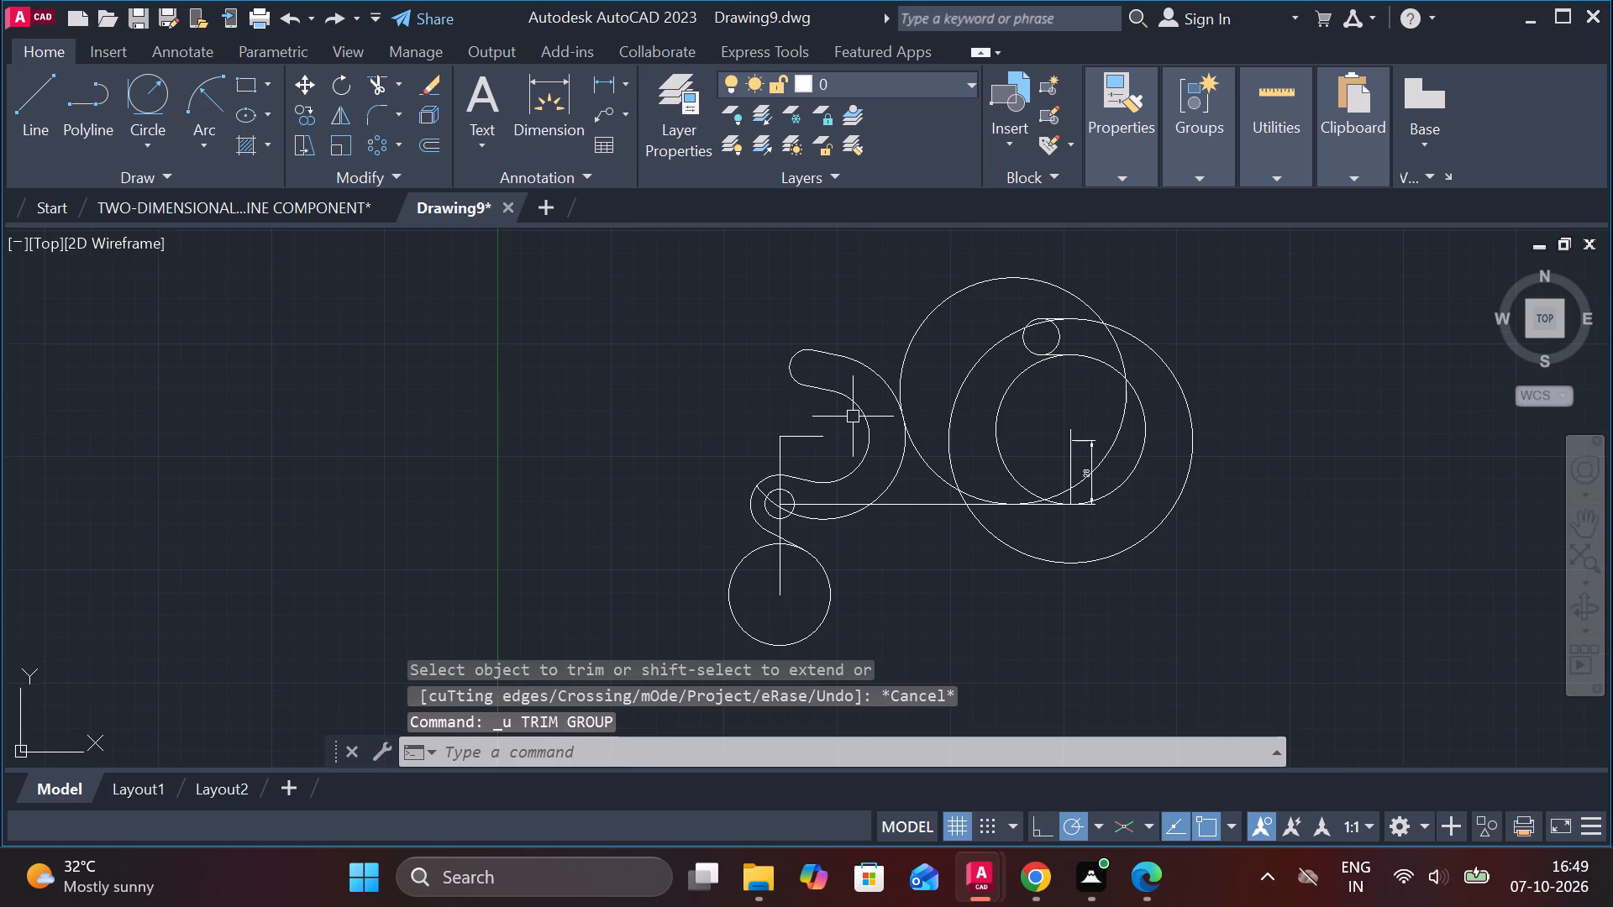
Trim the small end circle's inner half and the radius 54 arc pieces crossing it to form the large hook's rounded tip.
scroll(925, 501, up, 1)
middle_drag(1273, 415, 1090, 585)
text(TR)
key(Return)
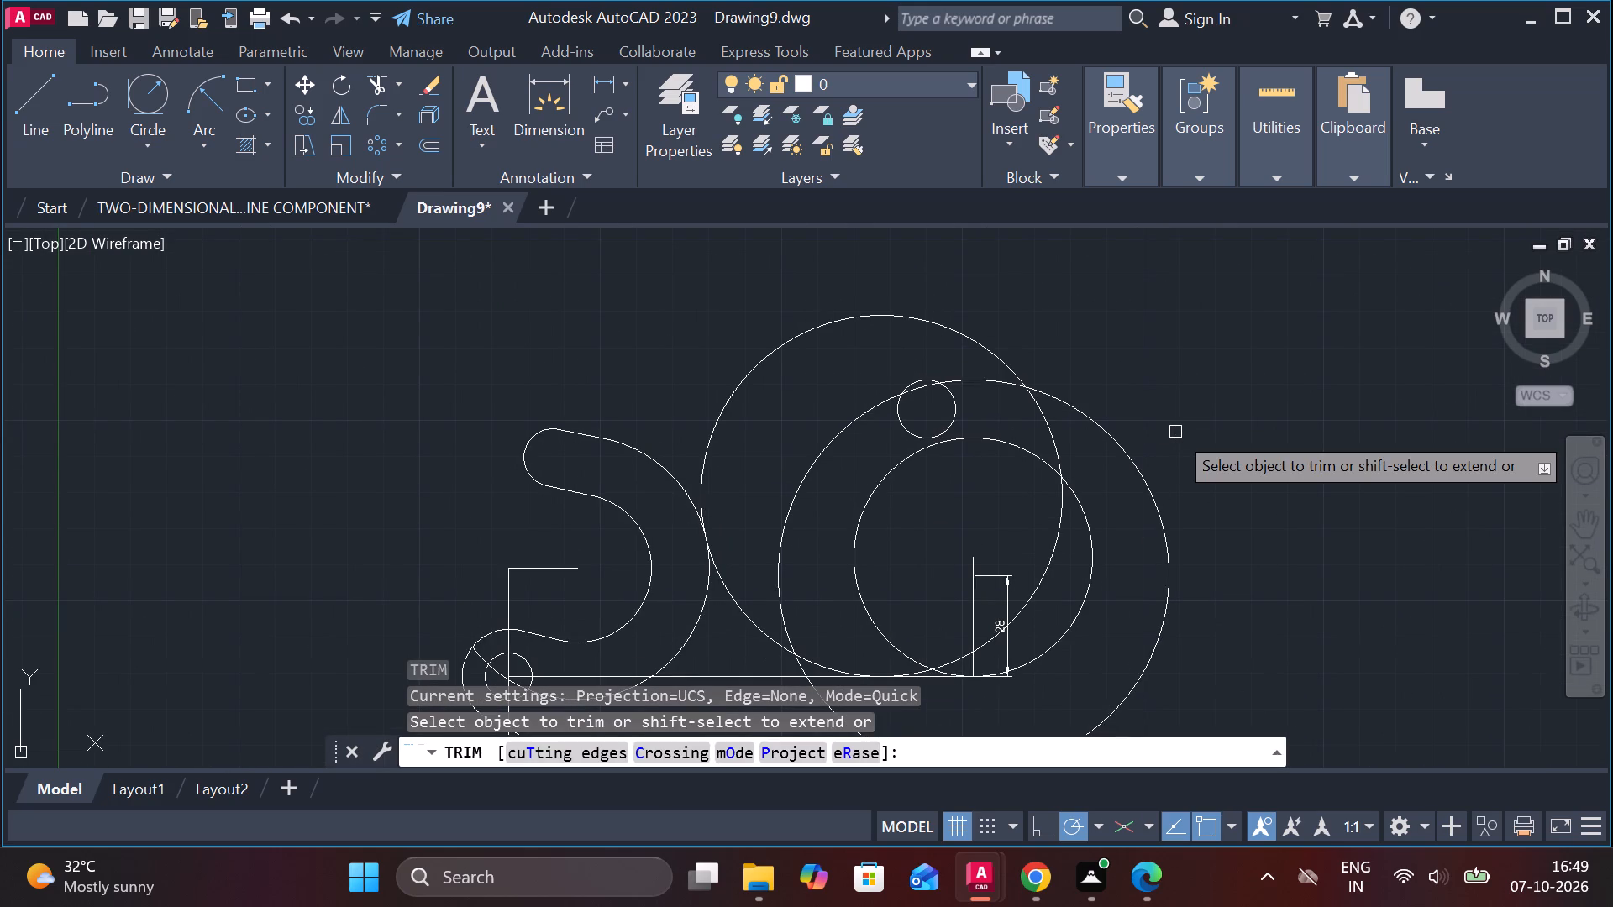
scroll(959, 414, up, 2)
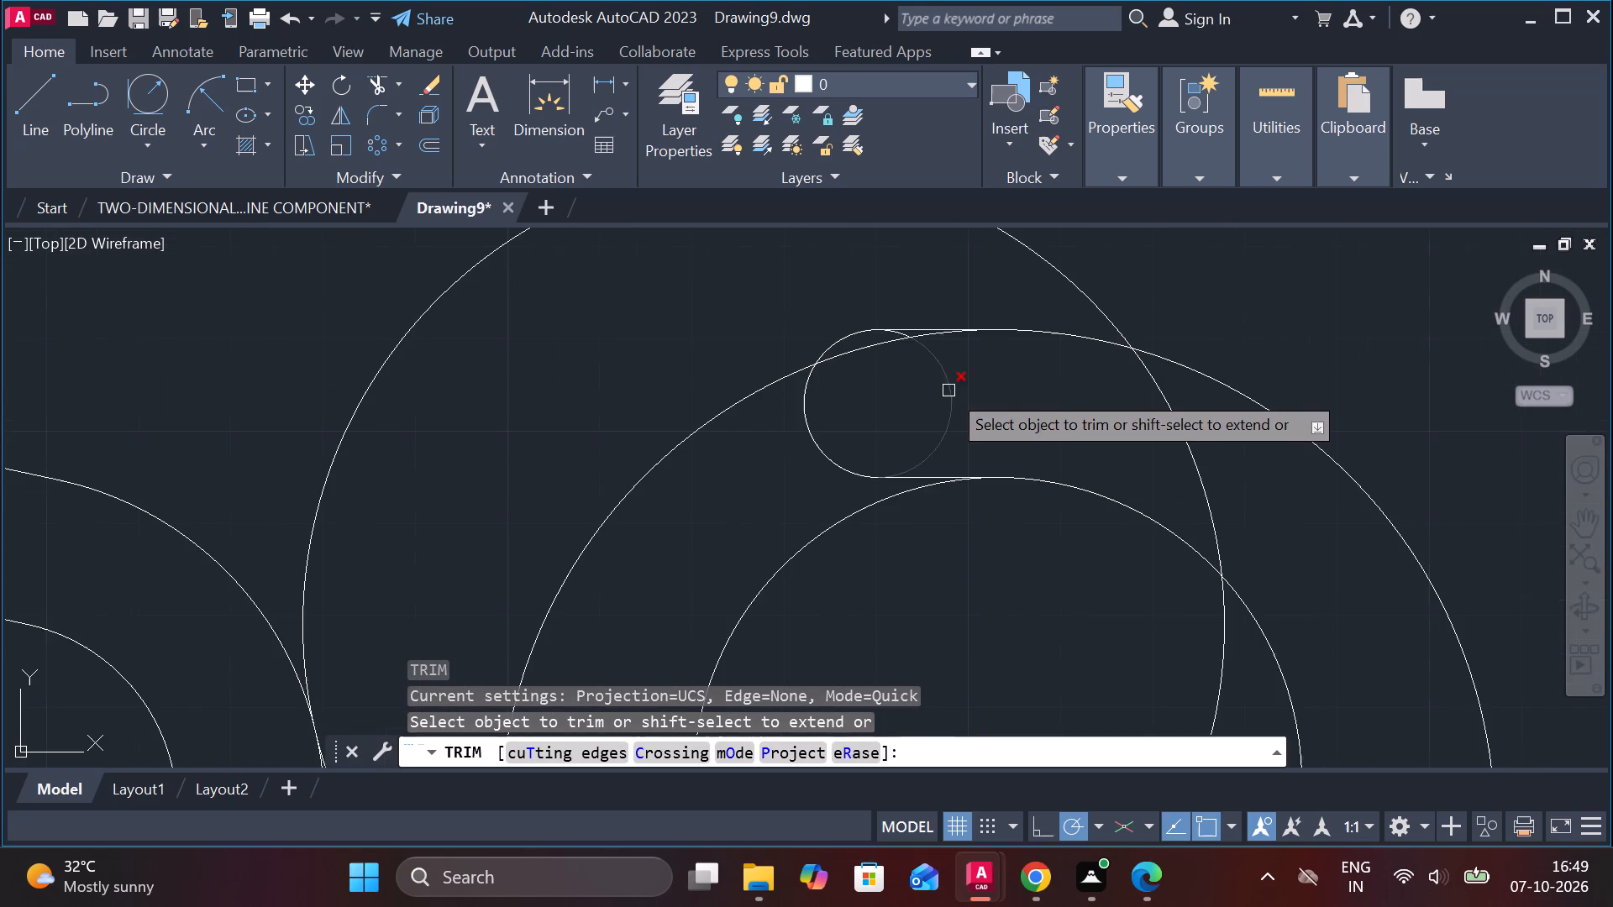
click(858, 342)
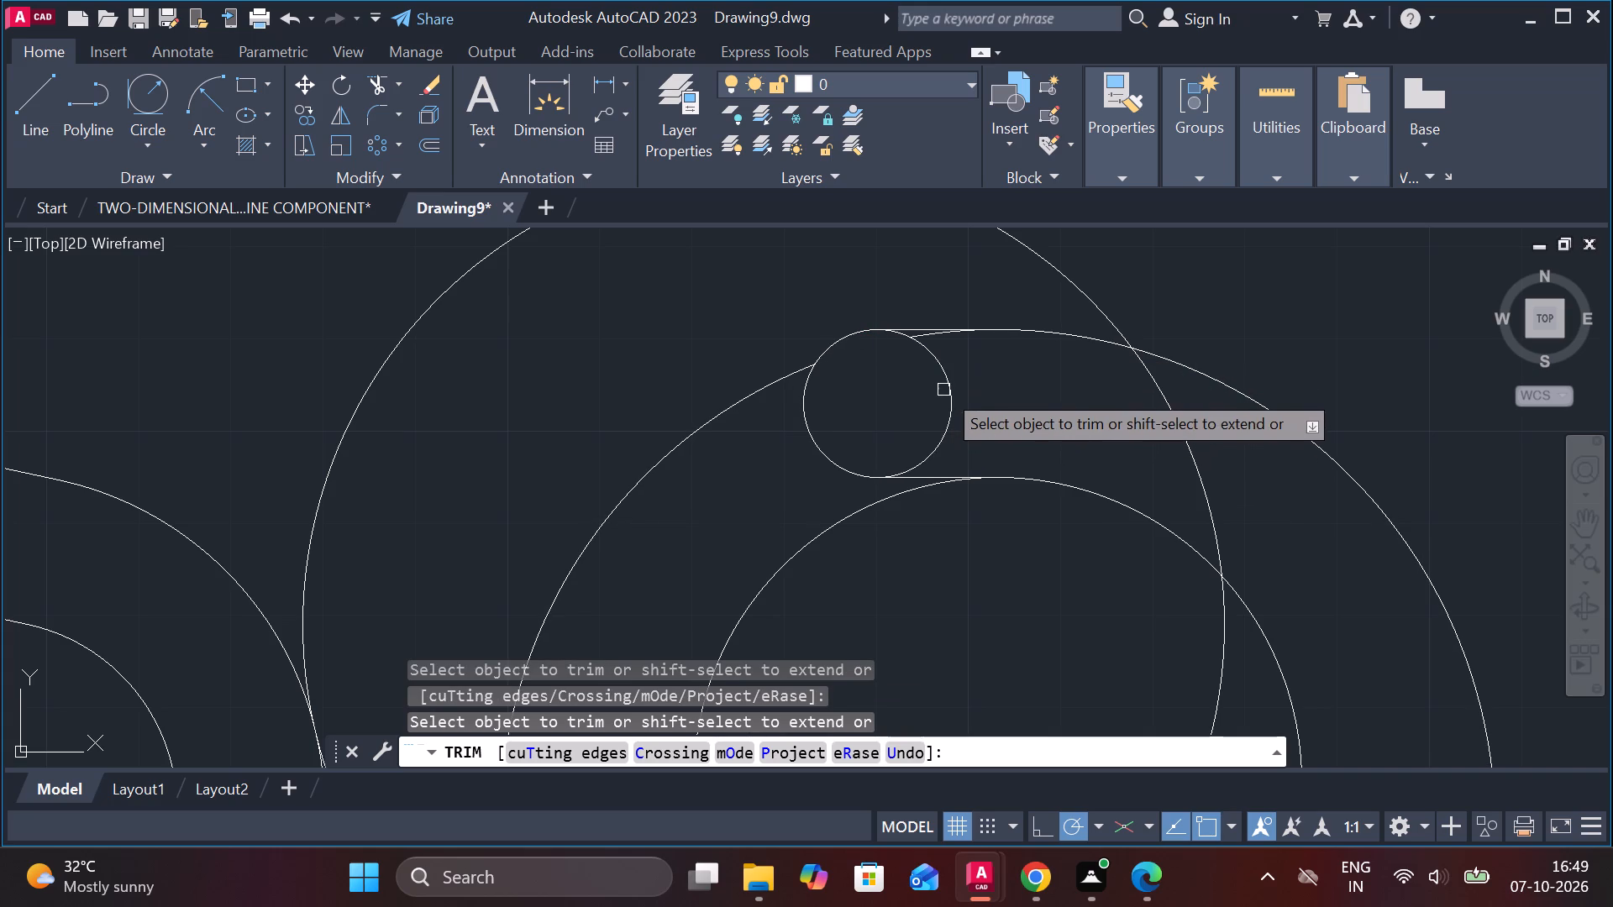
click(945, 389)
scroll(914, 334, up, 2)
click(927, 342)
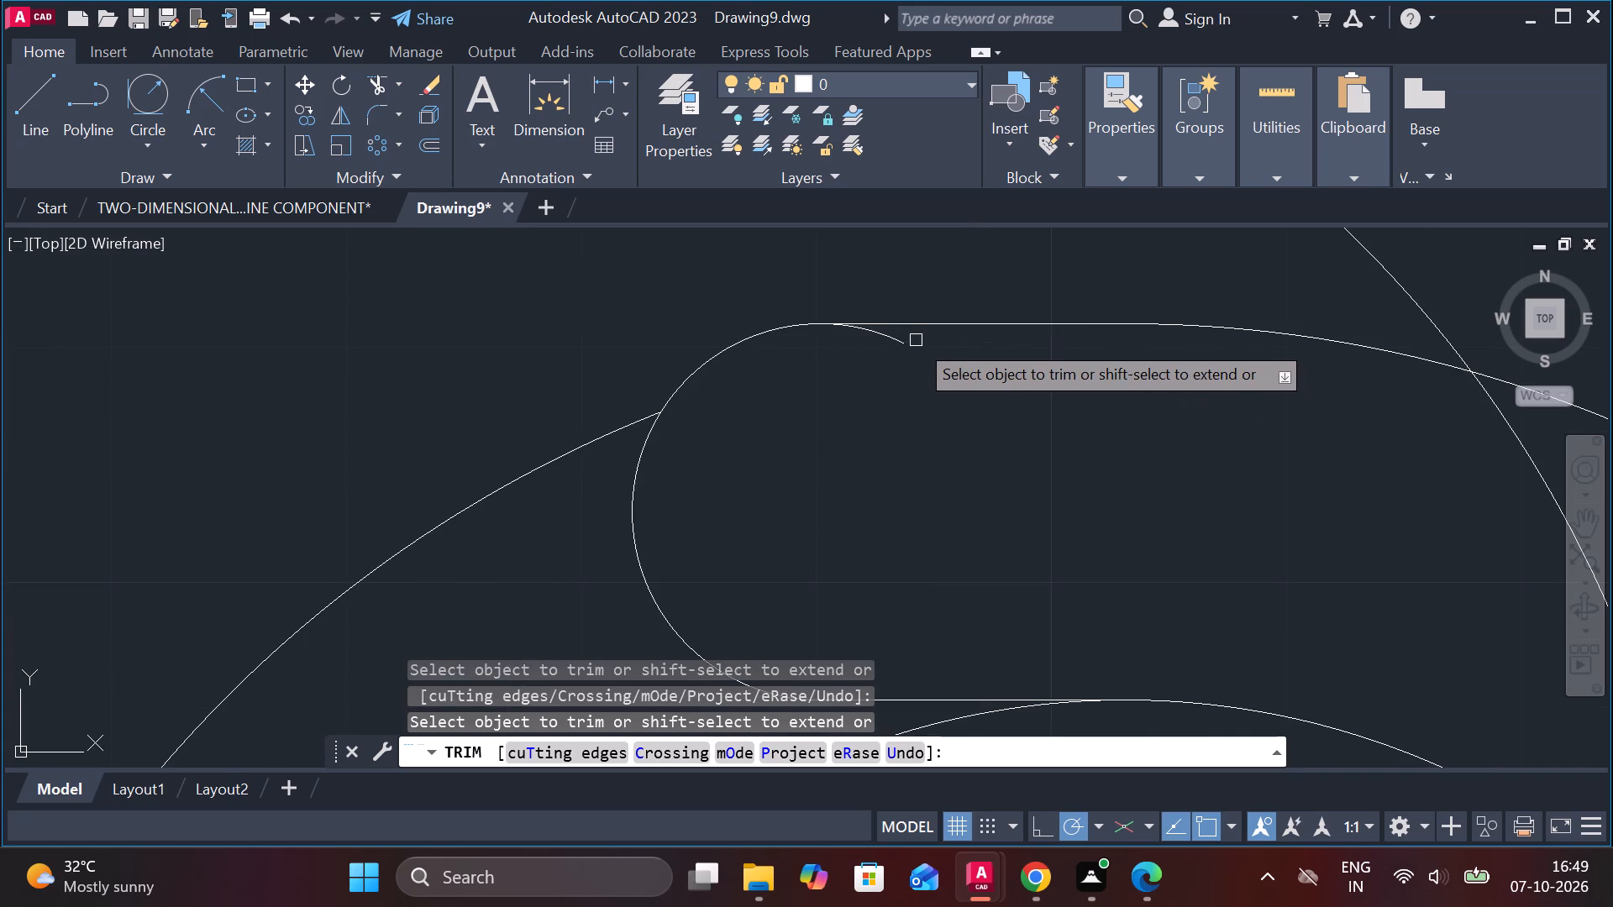
click(908, 340)
Trim the left arcs of the radius 33 and 54 circles and the radius 50 circle's arc above and across the large hook.
scroll(969, 372, down, 3)
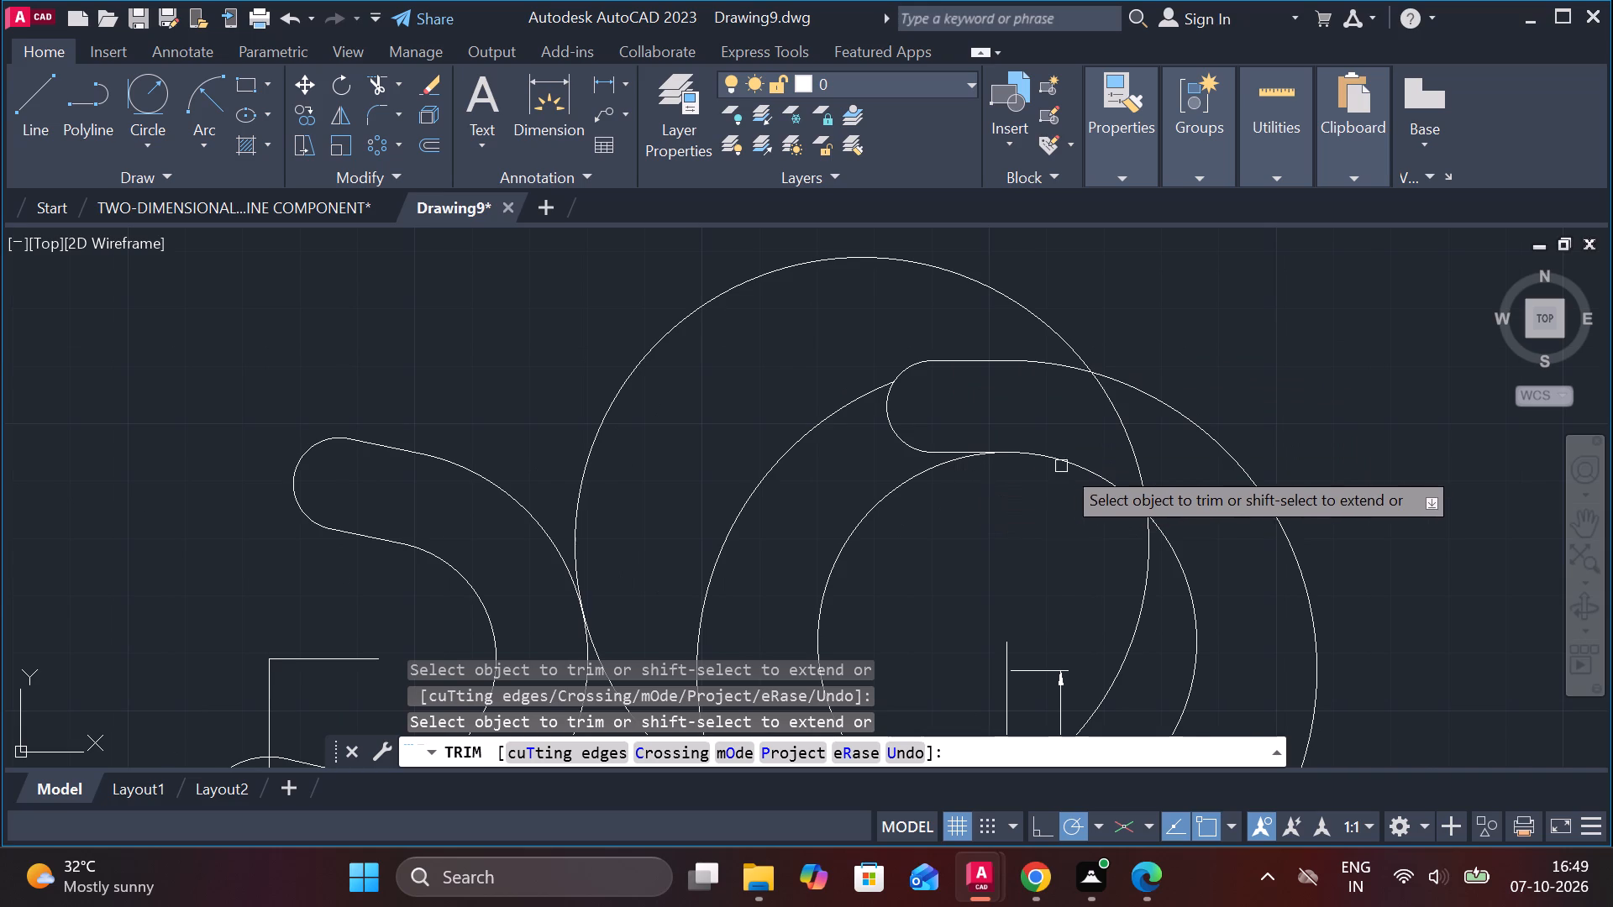
scroll(1059, 466, down, 1)
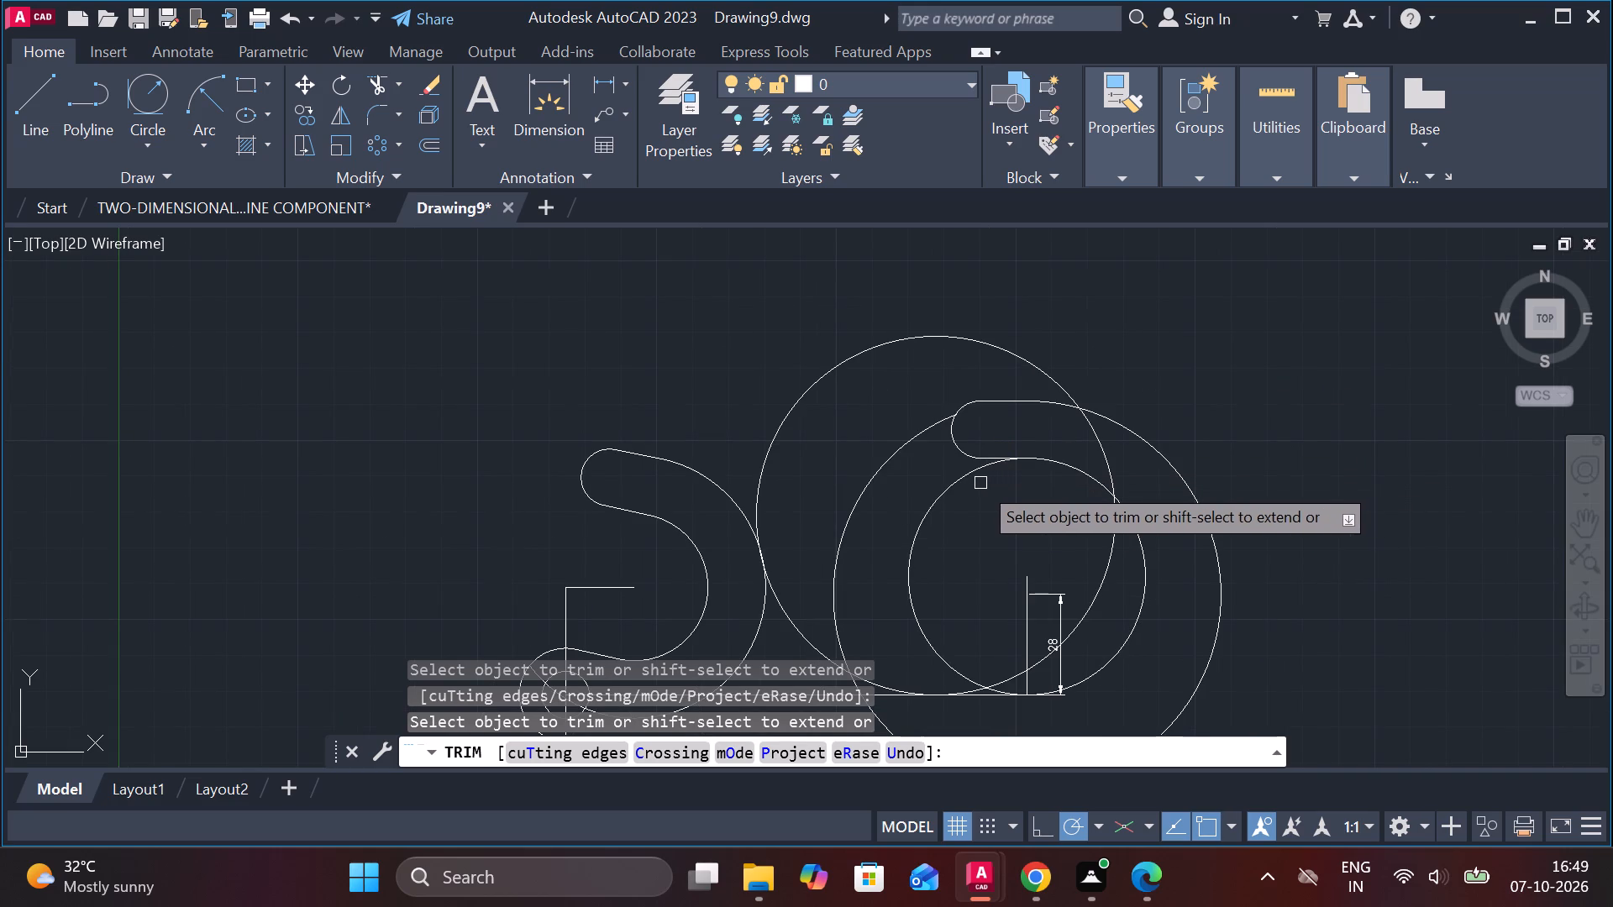
click(969, 481)
scroll(969, 481, down, 2)
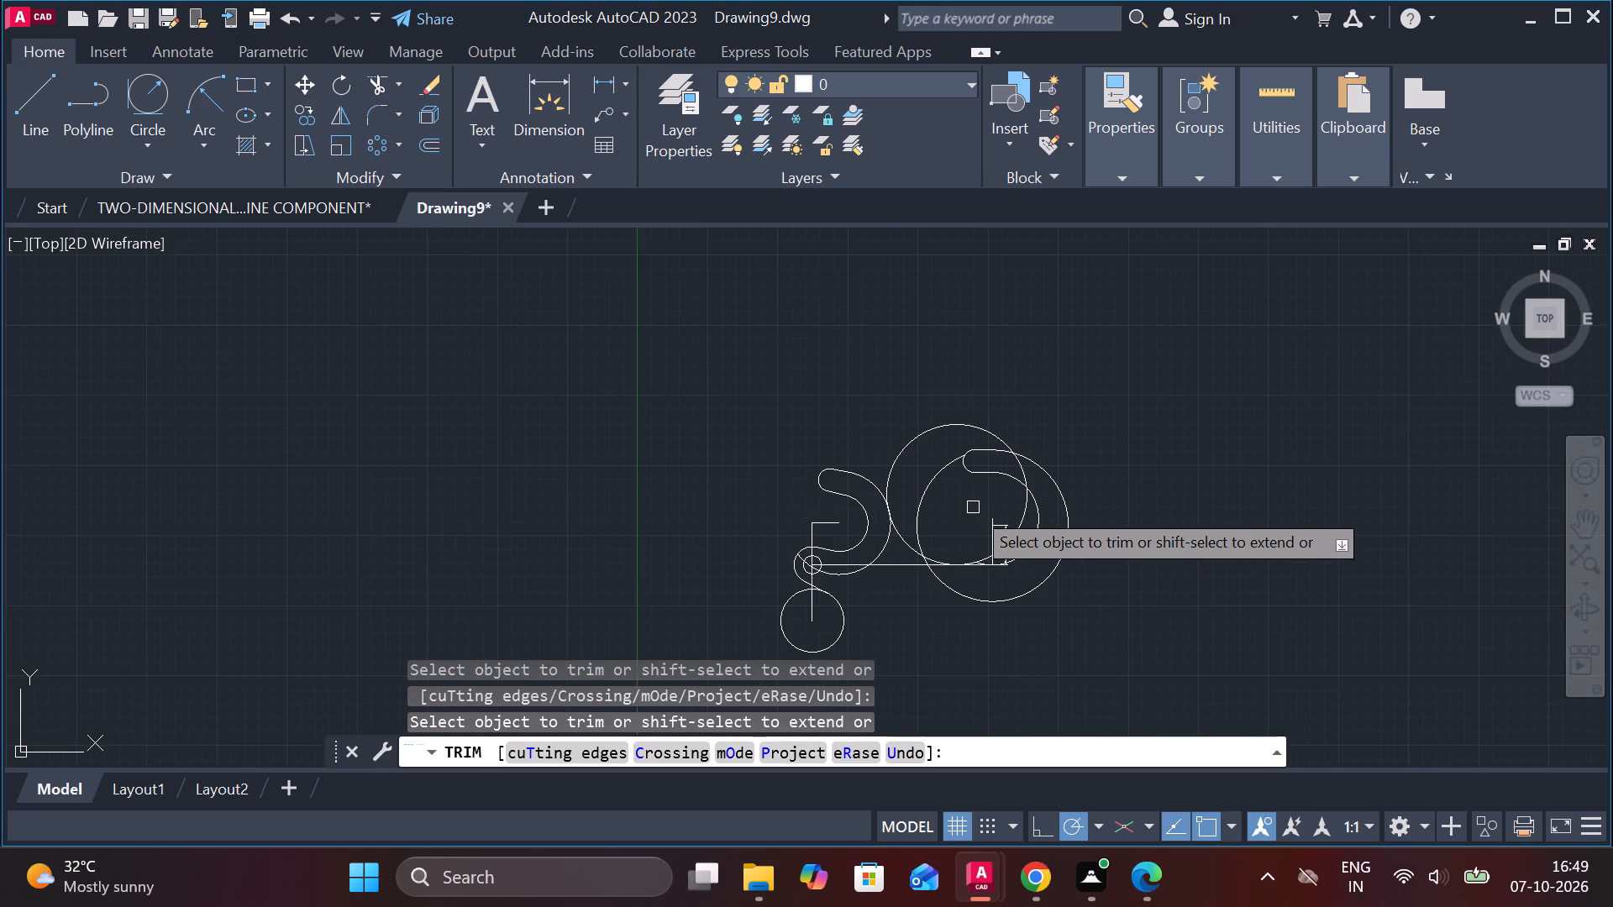
scroll(973, 508, up, 1)
middle_drag(973, 508, 903, 474)
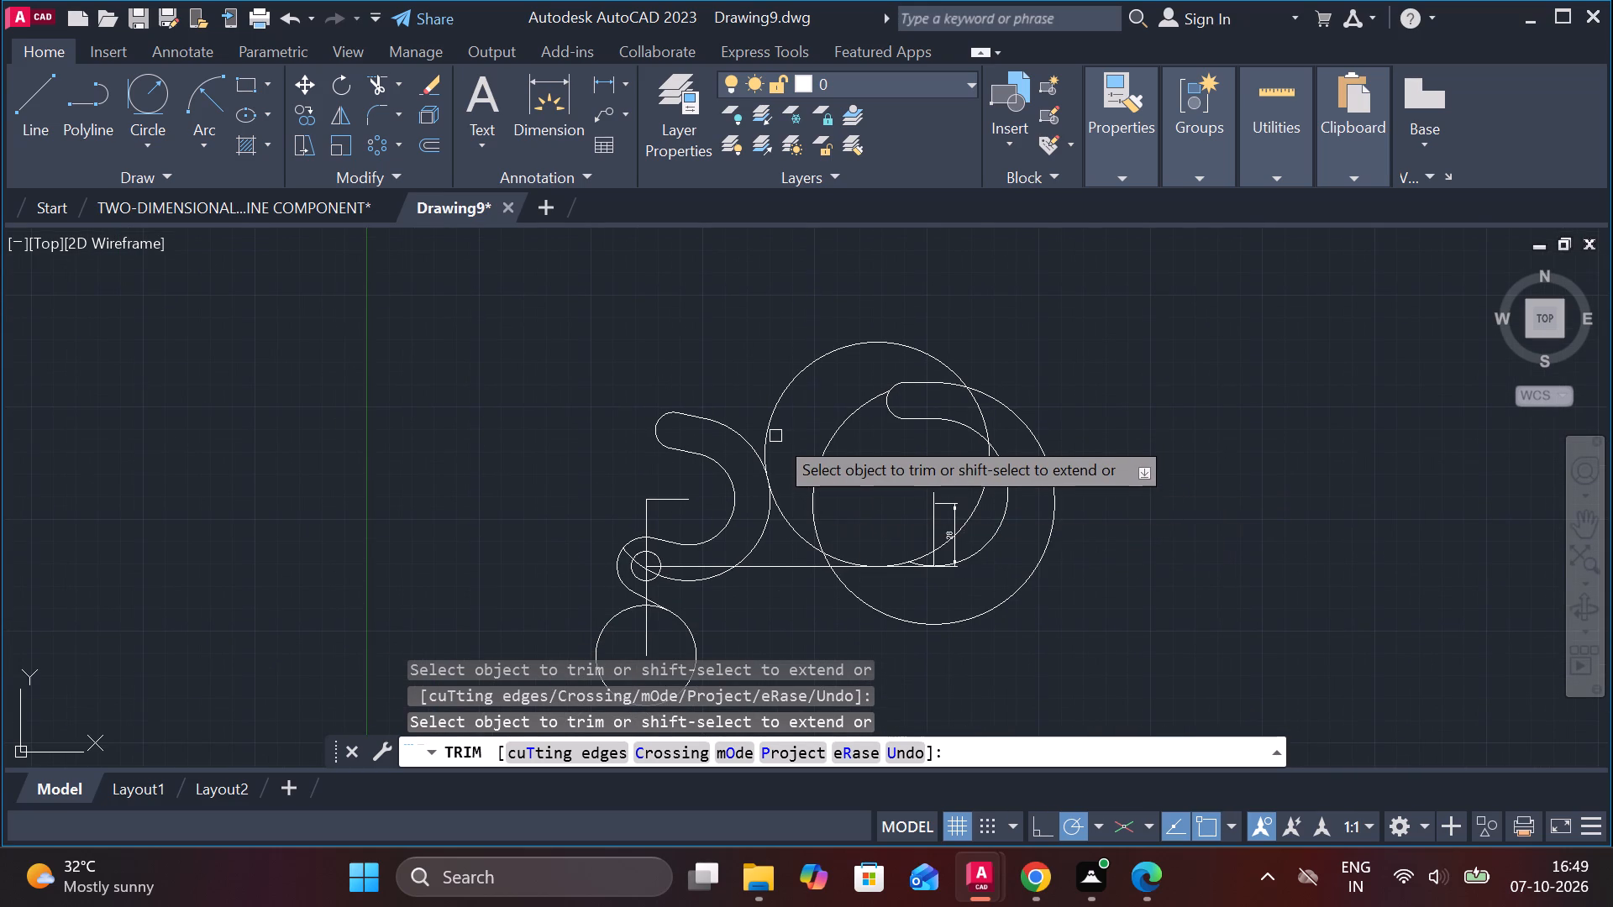
click(775, 427)
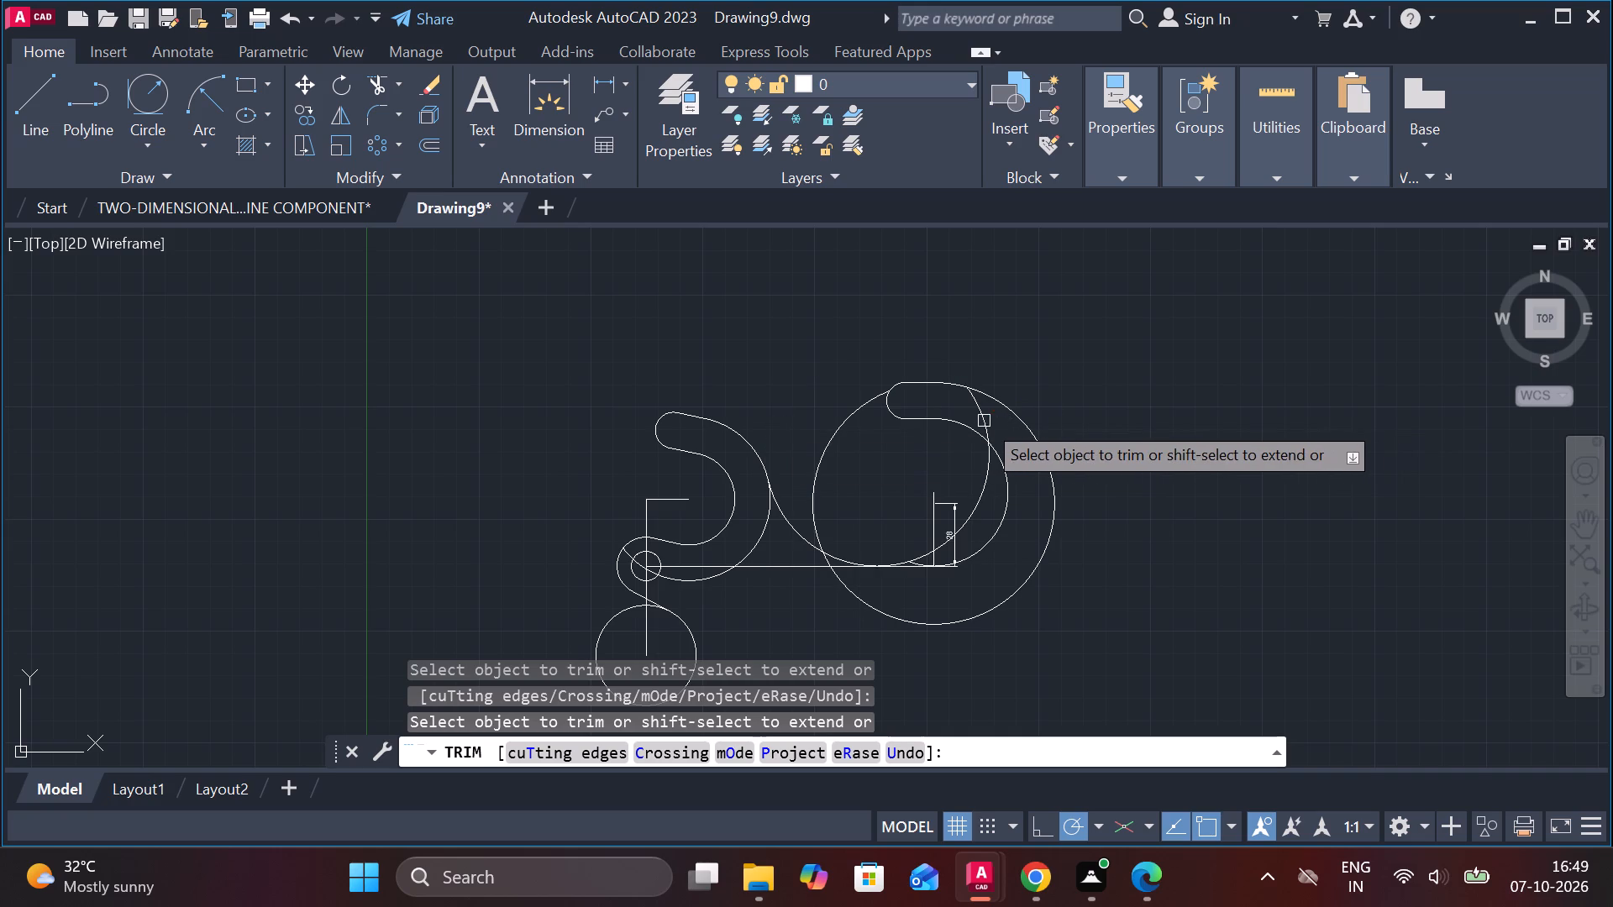
click(984, 421)
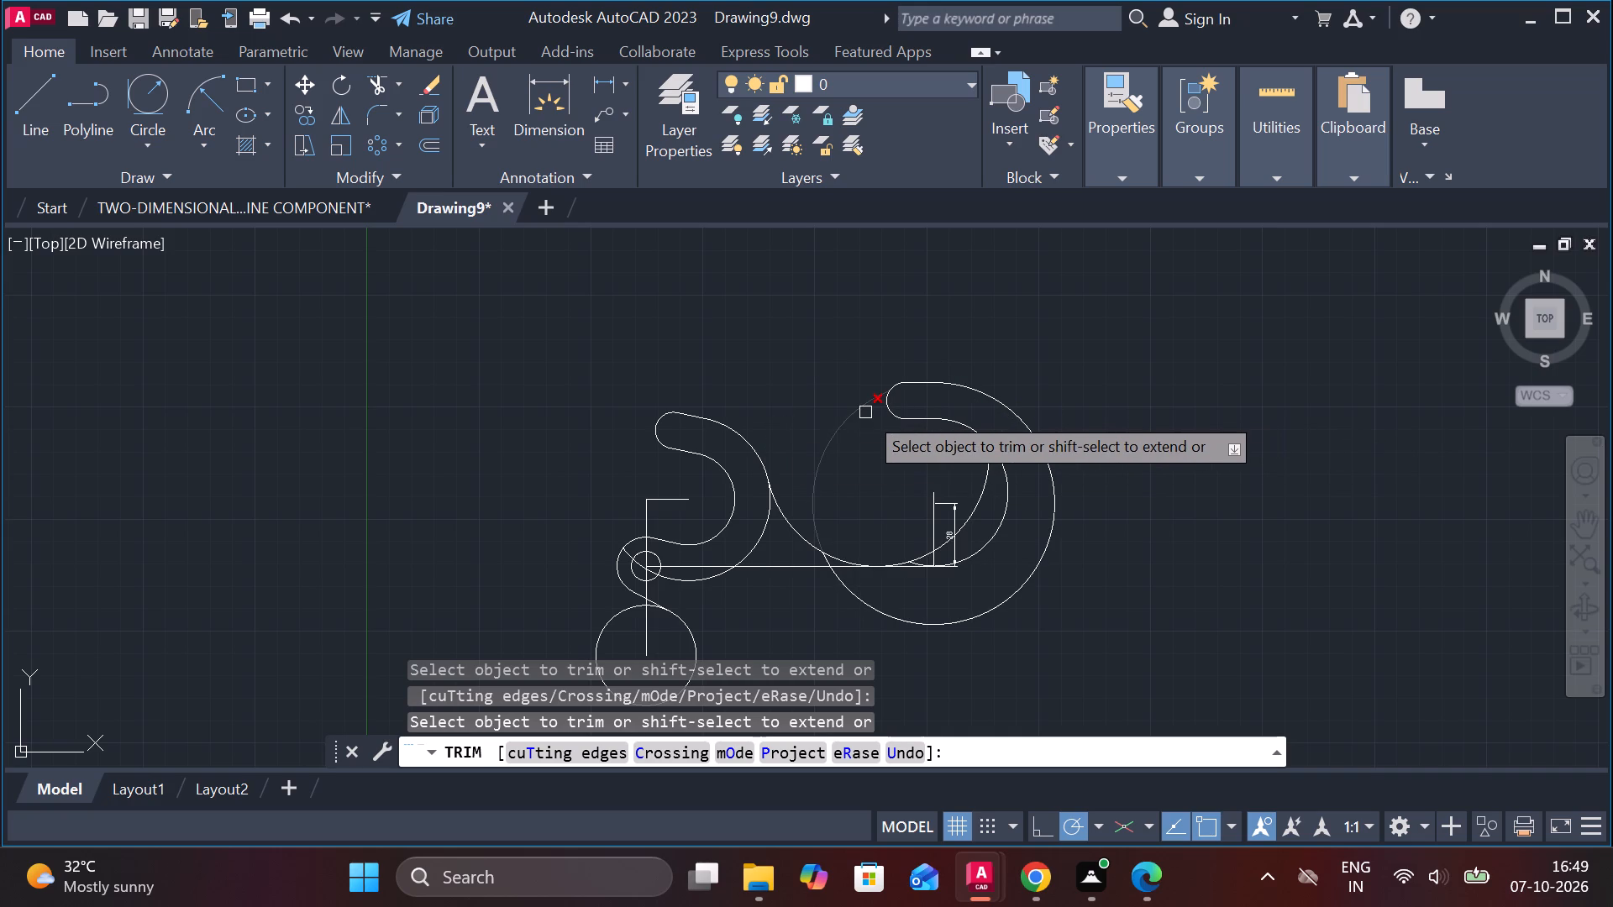
click(865, 412)
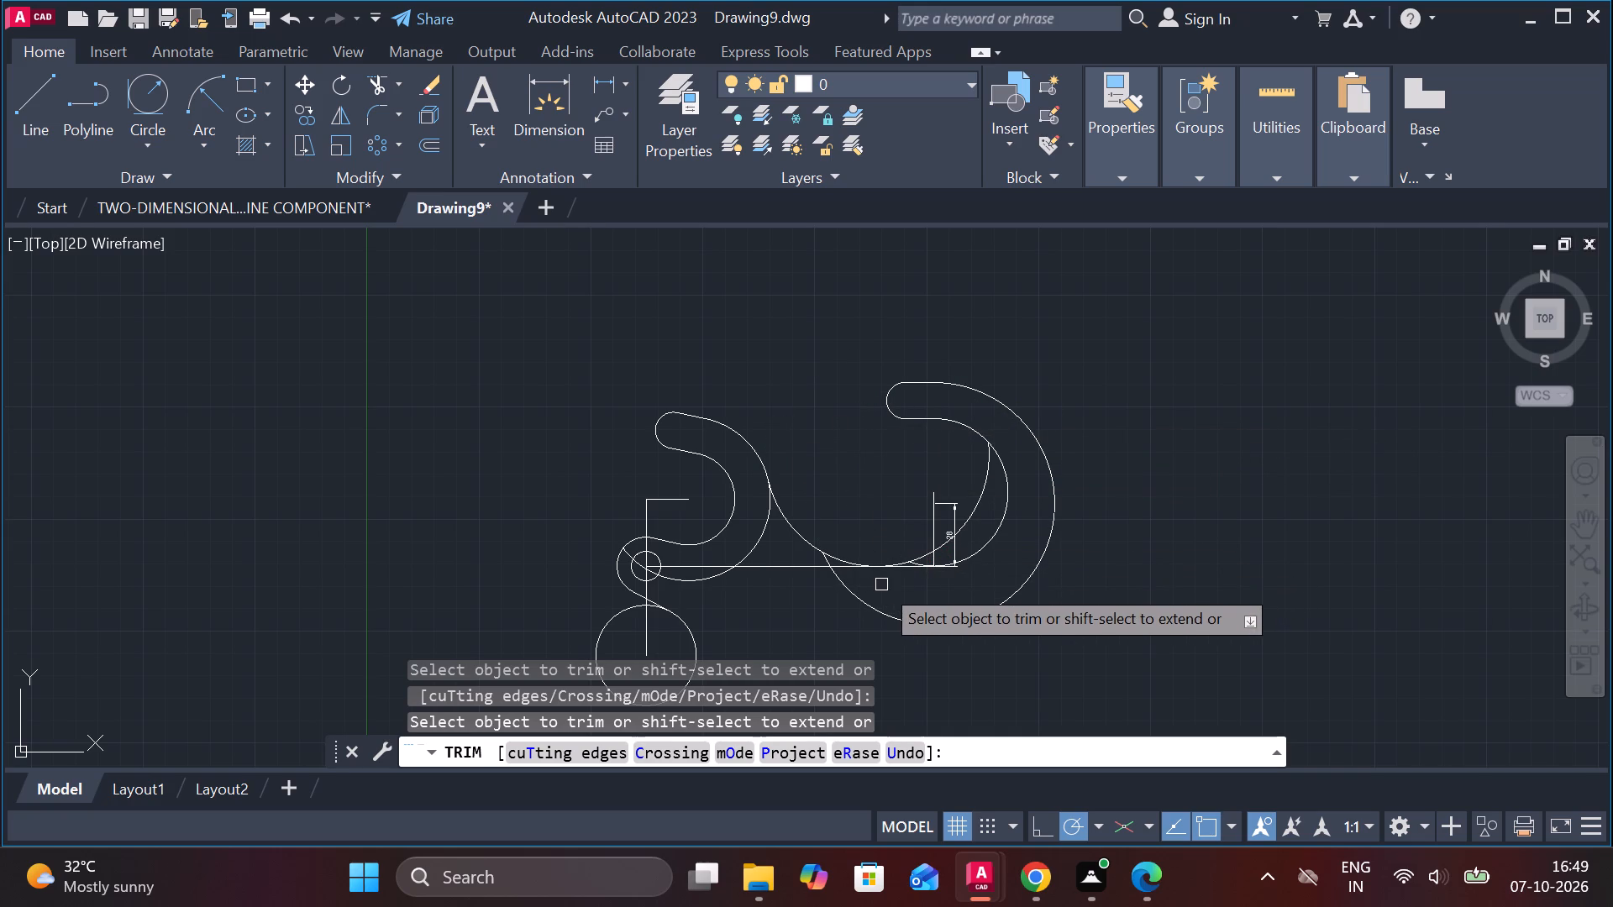
Trim the radius 50 arc remaining inside the large hook and the radius 33 arc stub left of the vertical line.
scroll(976, 558, up, 1)
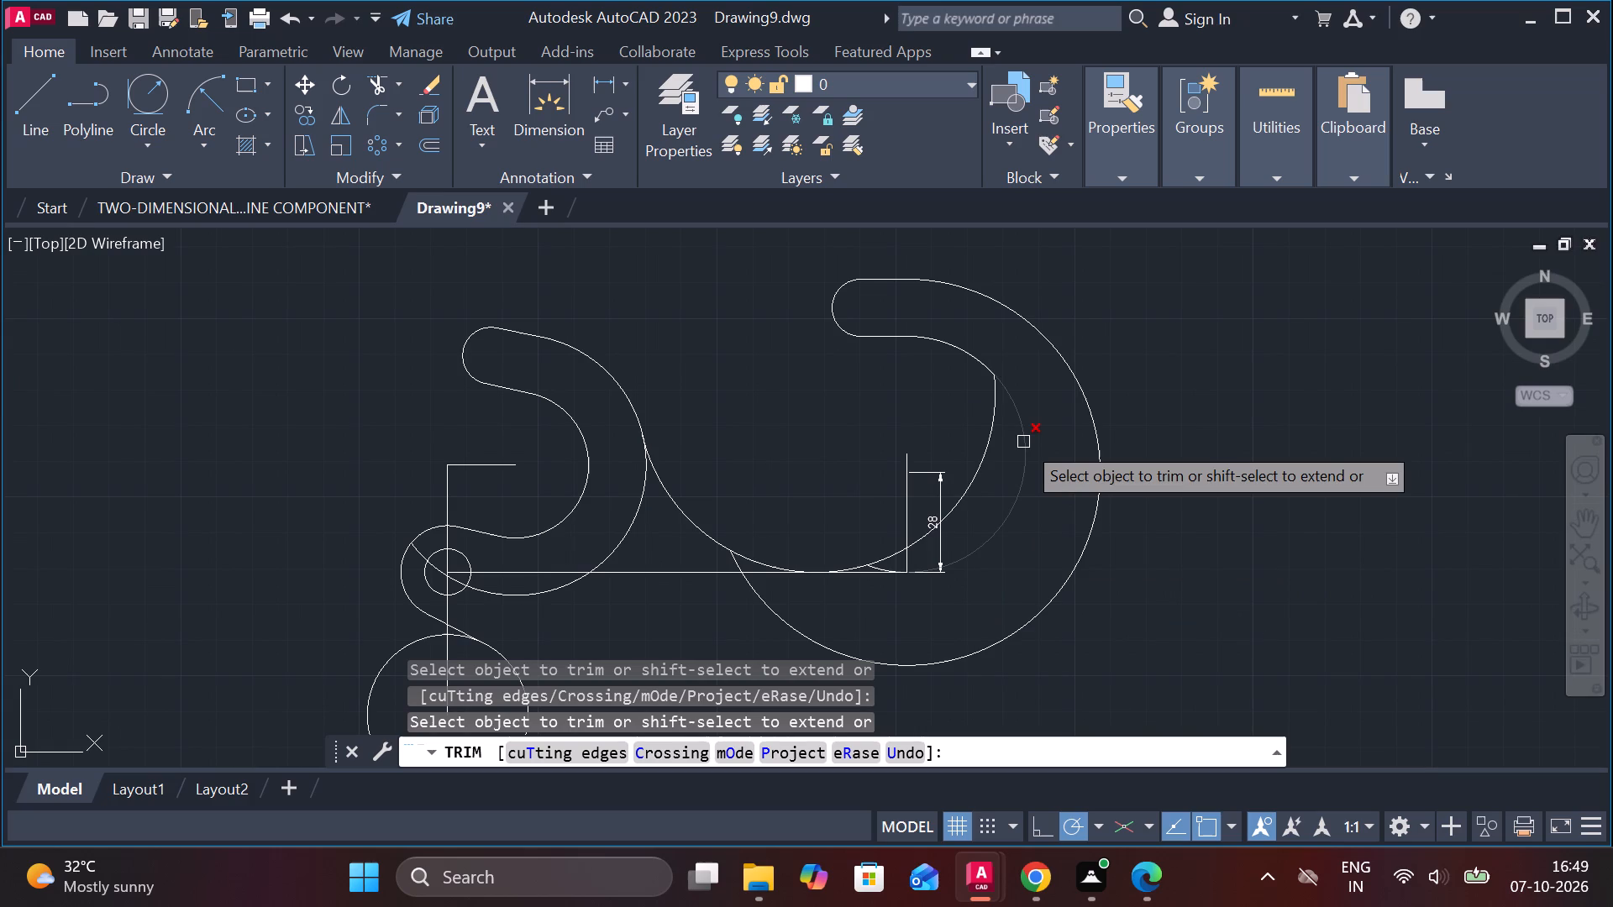
click(990, 421)
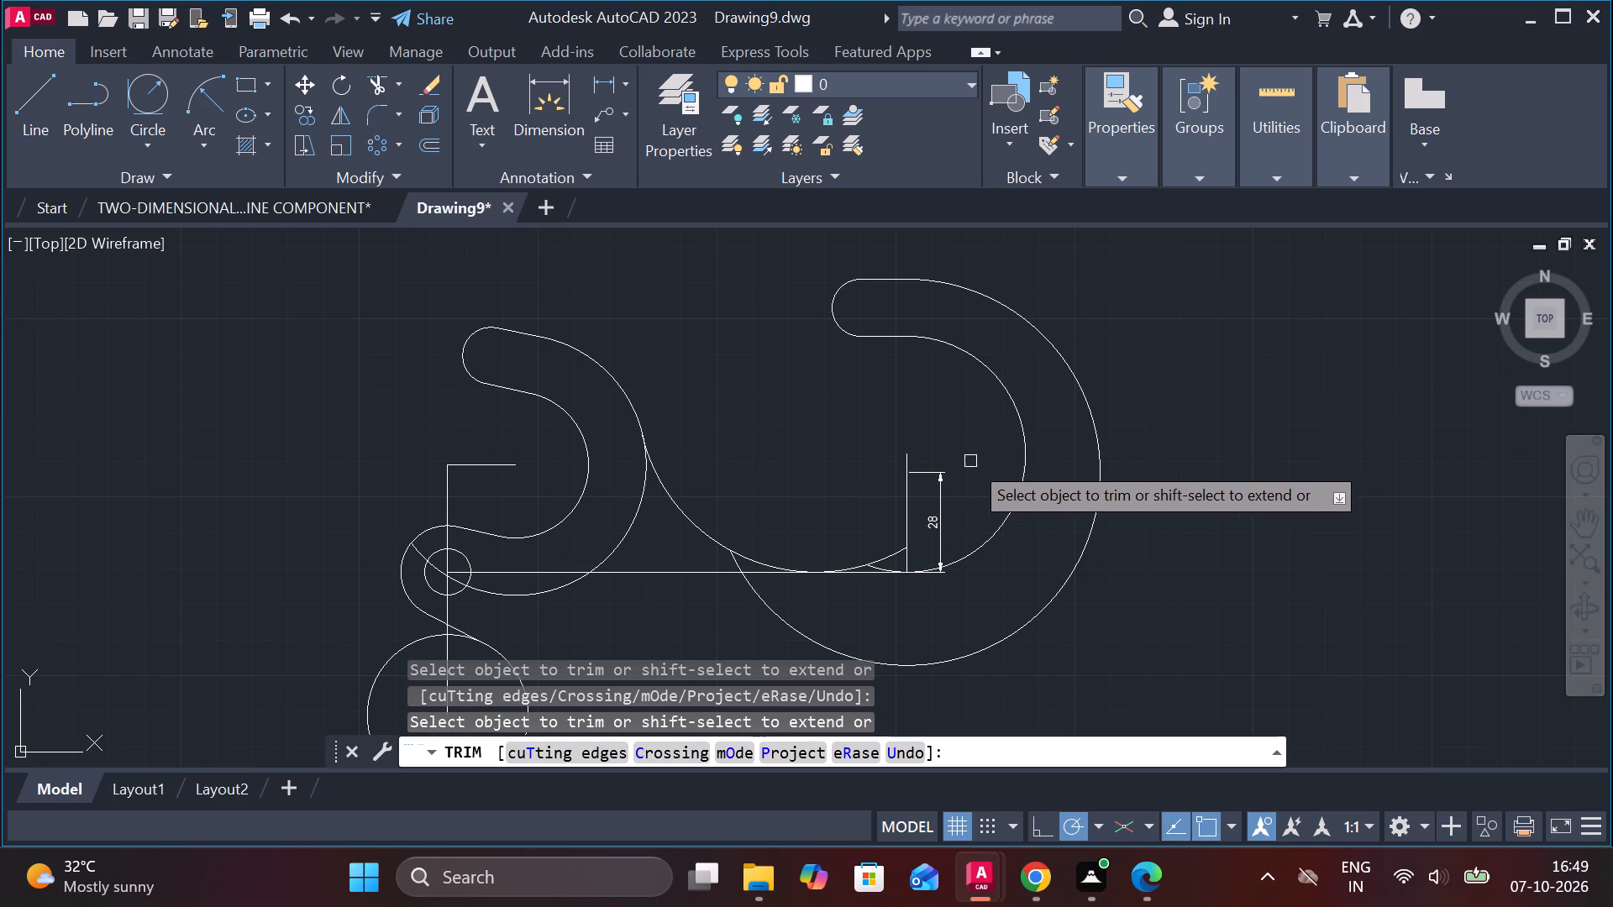
click(899, 548)
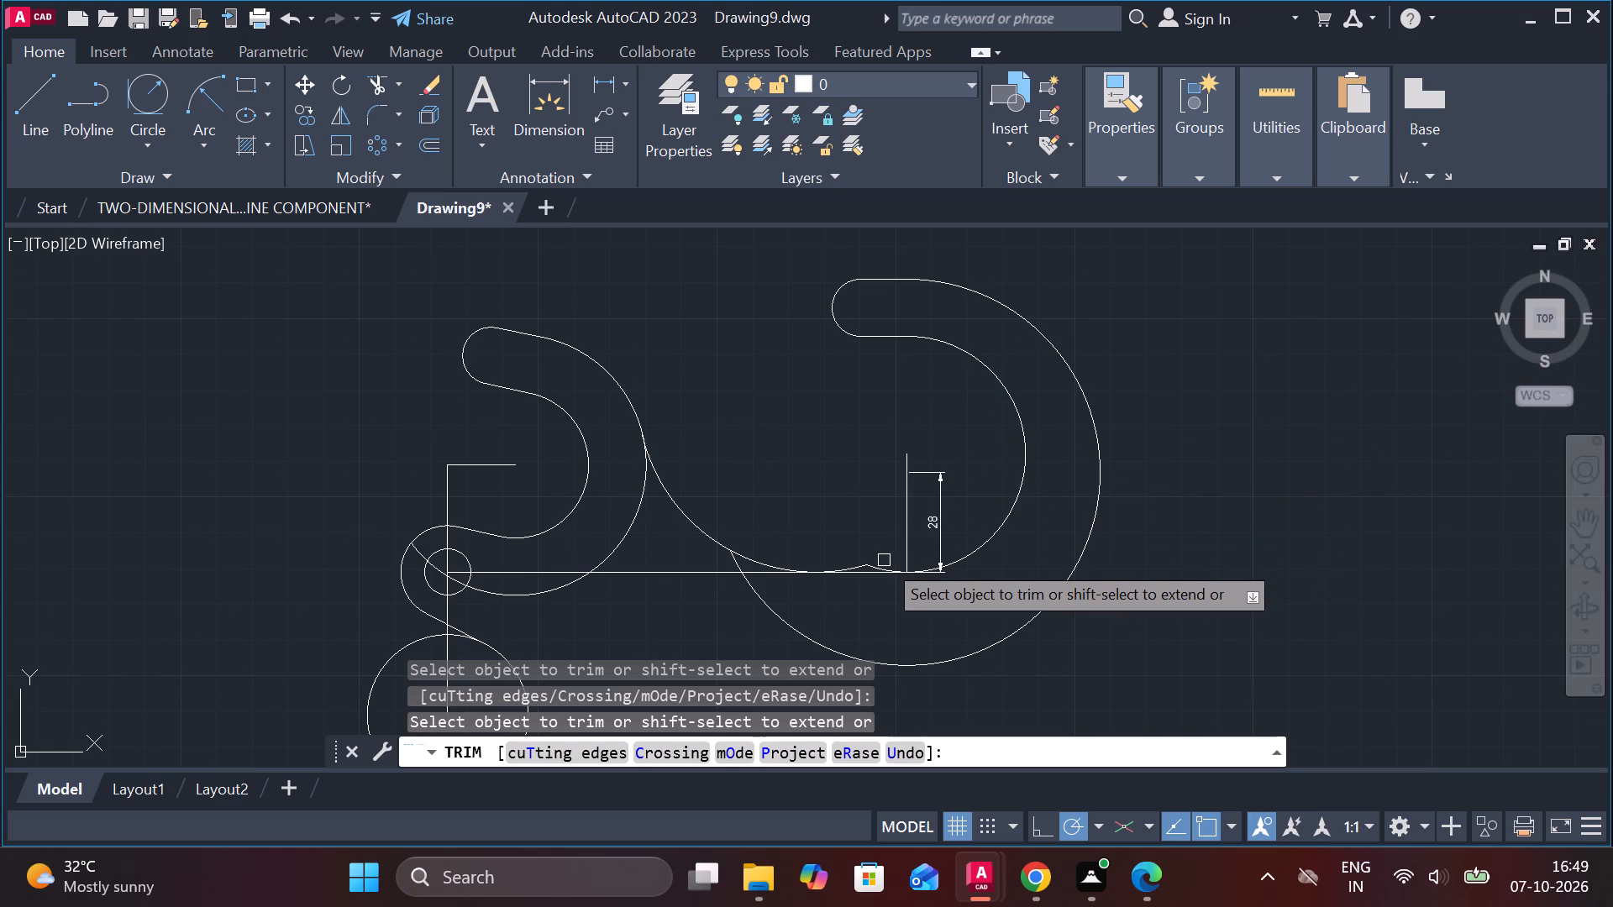
click(870, 563)
scroll(787, 565, up, 2)
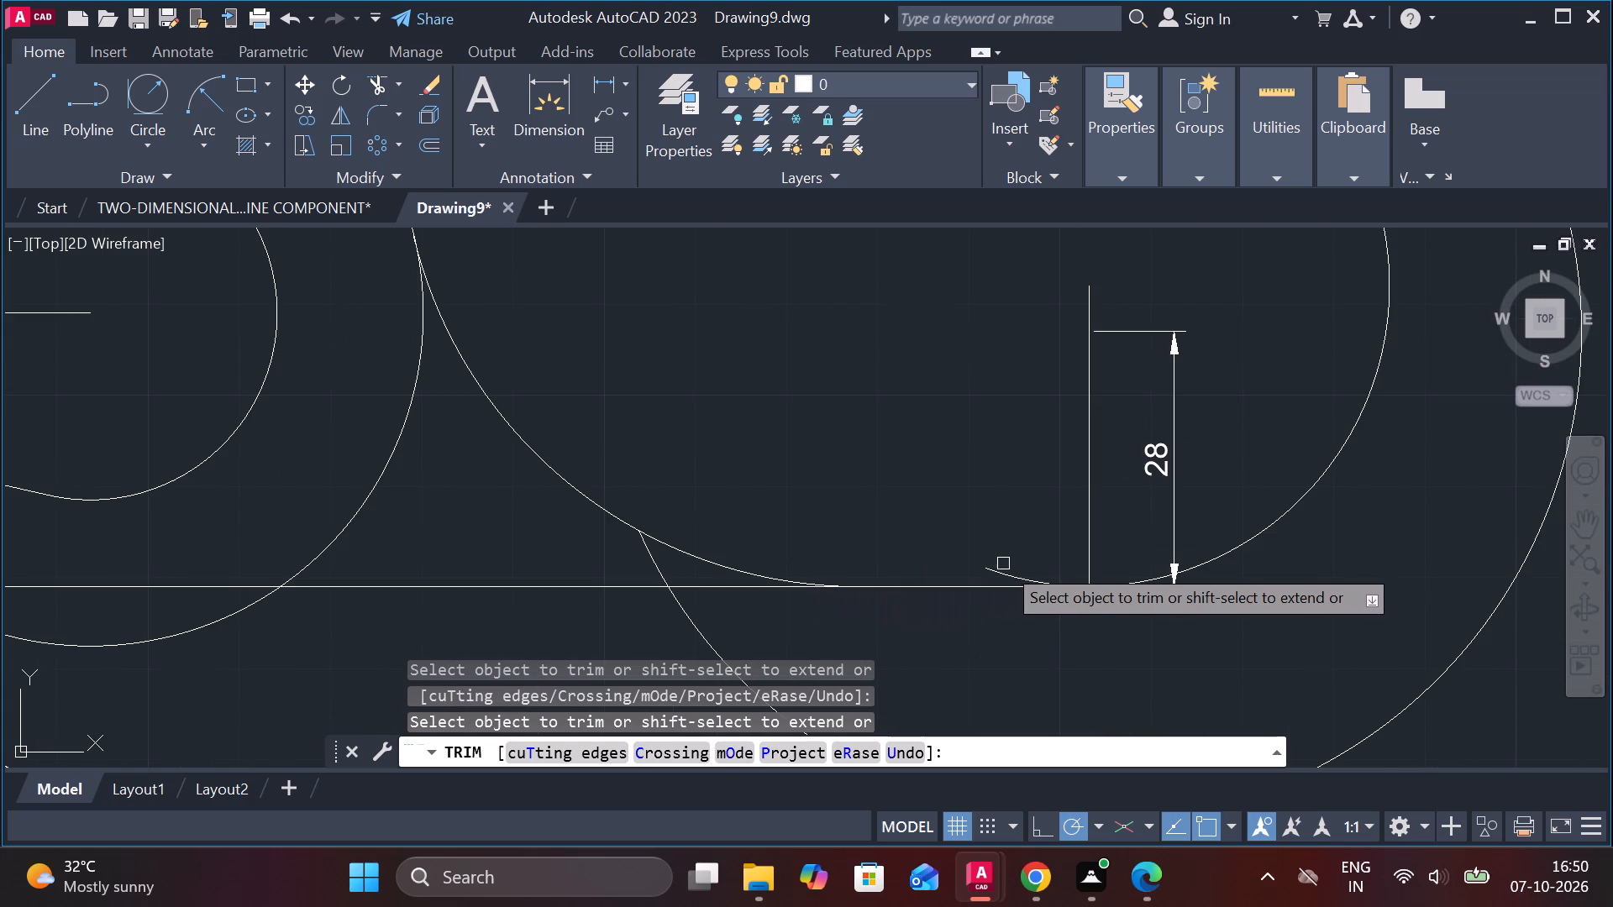
click(1017, 571)
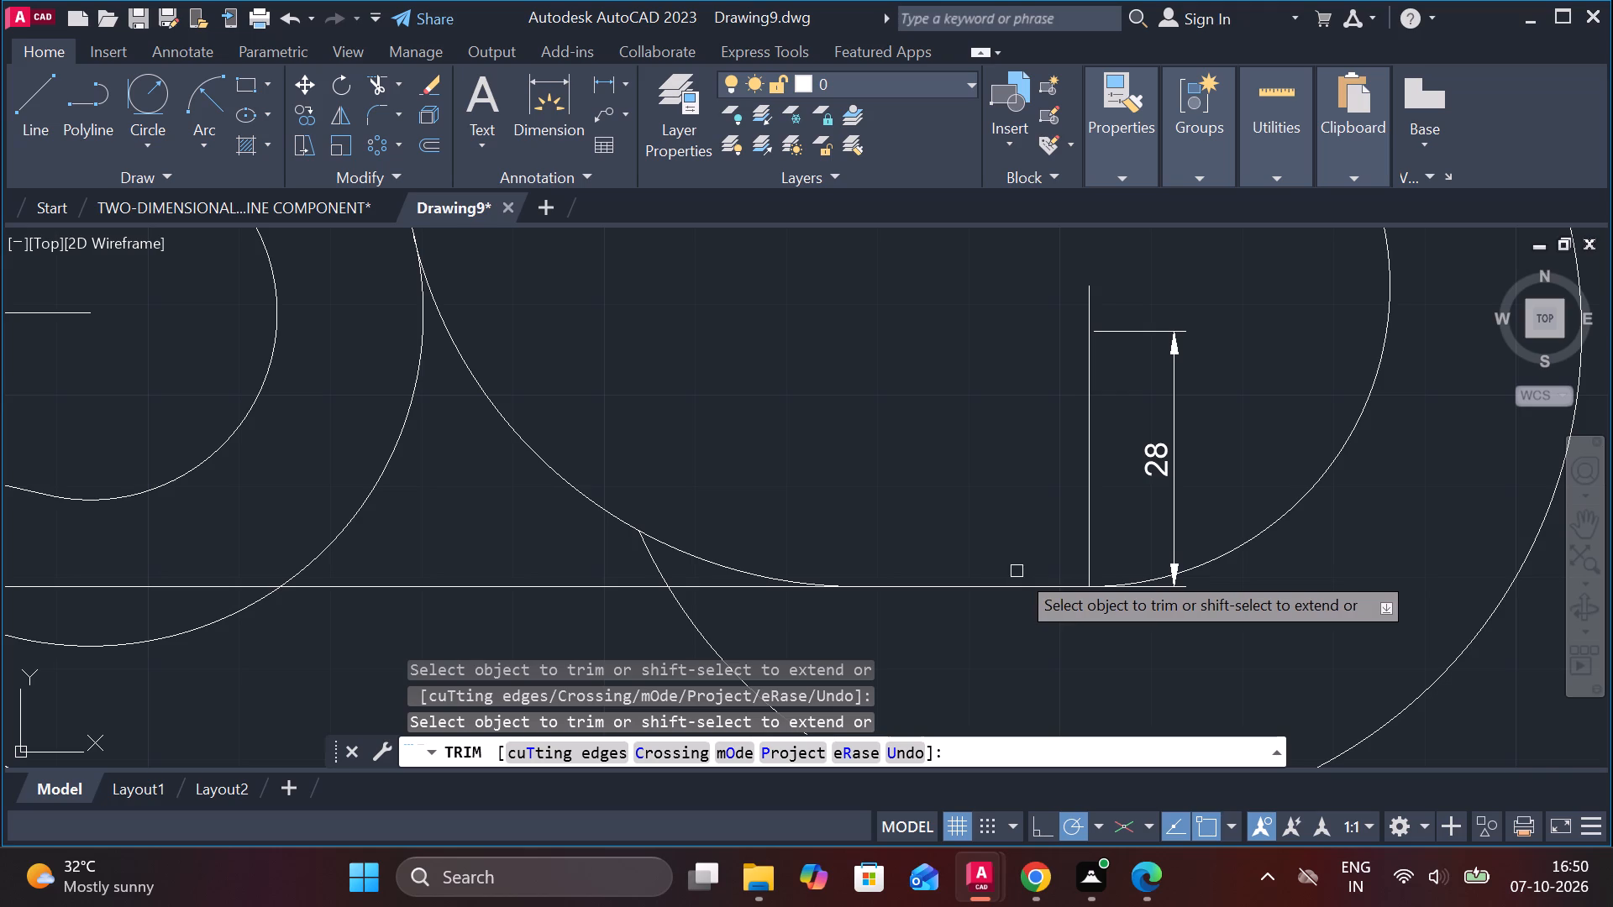
Trim the long horizontal line from the radius 50 arc's tangent point back to the small hole's center.
click(754, 592)
click(627, 591)
scroll(433, 585, down, 2)
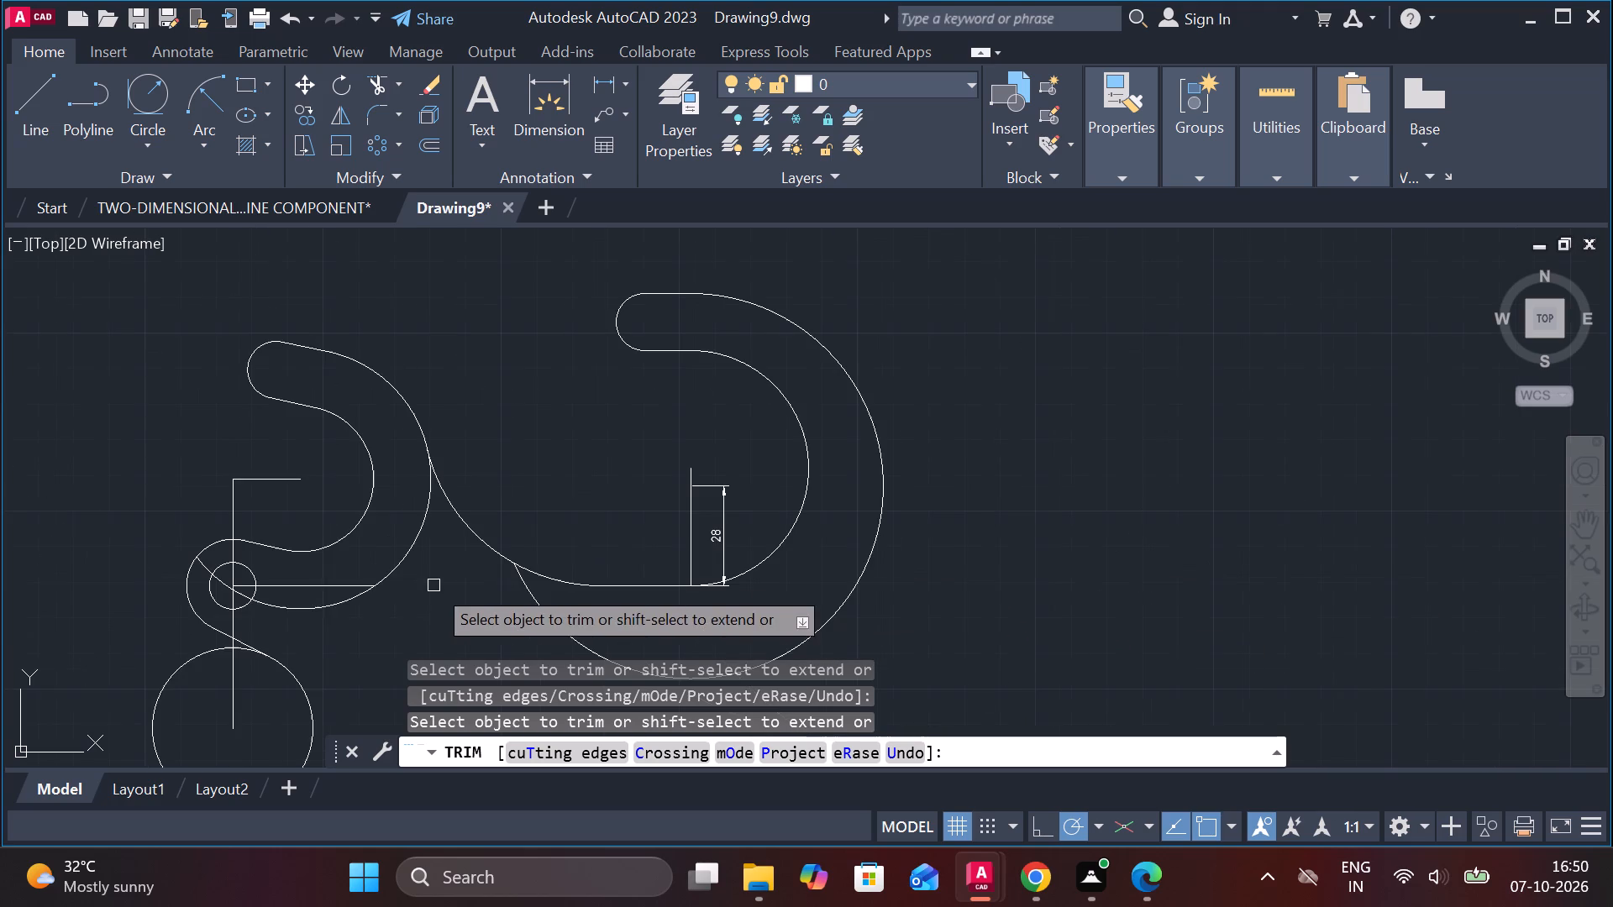
click(305, 583)
scroll(192, 592, up, 3)
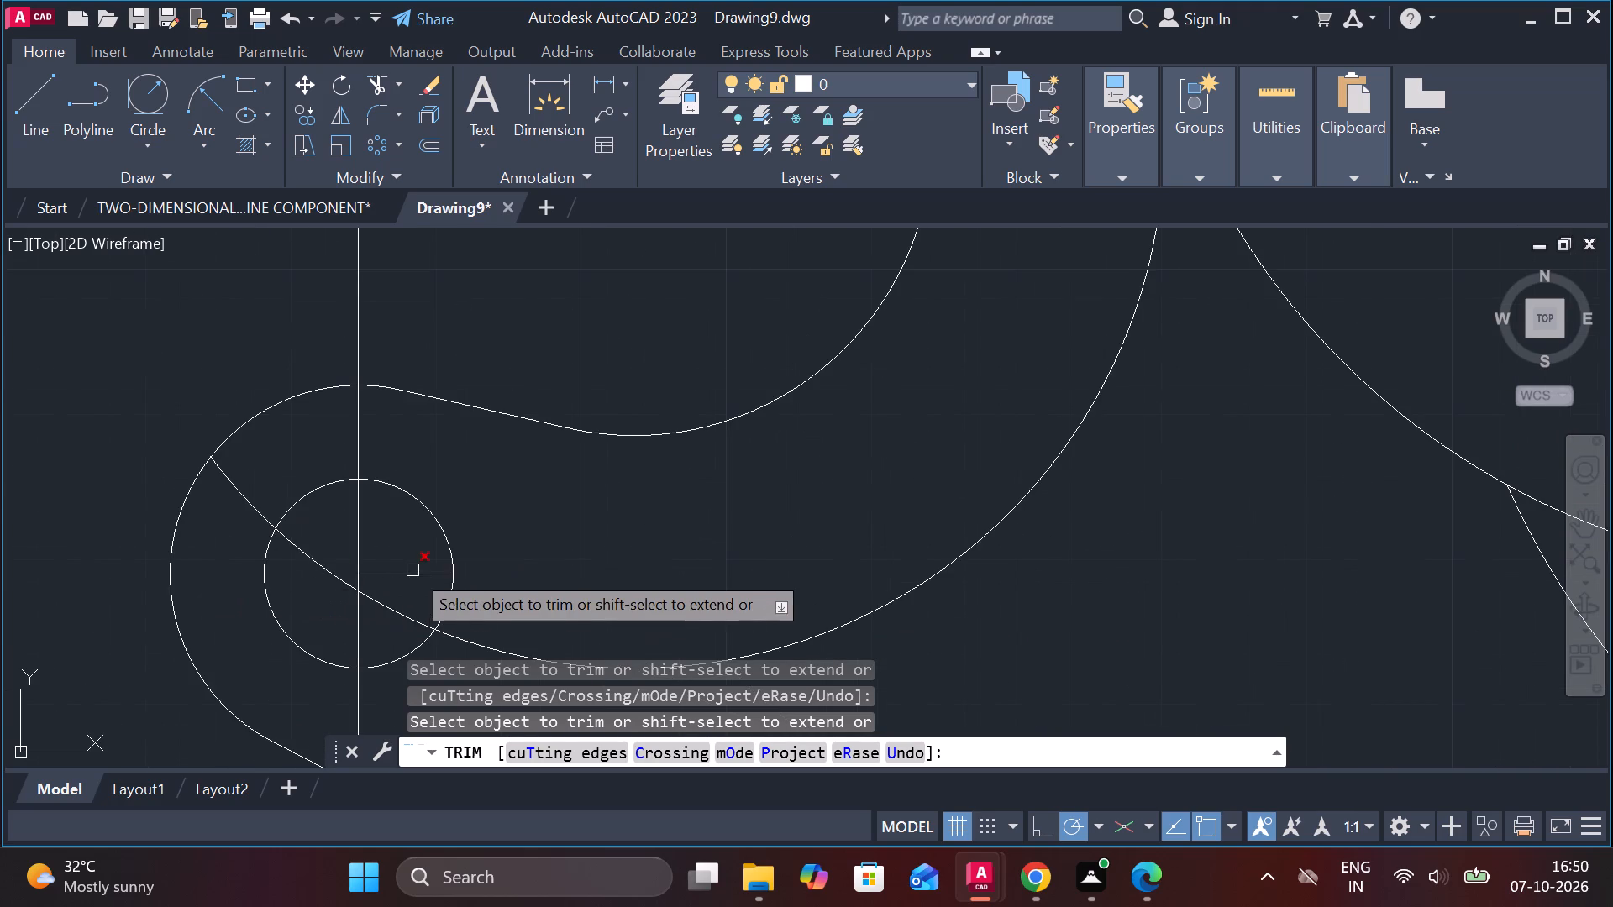
click(412, 570)
Remove the 28 dimension beside the large hook's vertical line.
scroll(463, 554, down, 3)
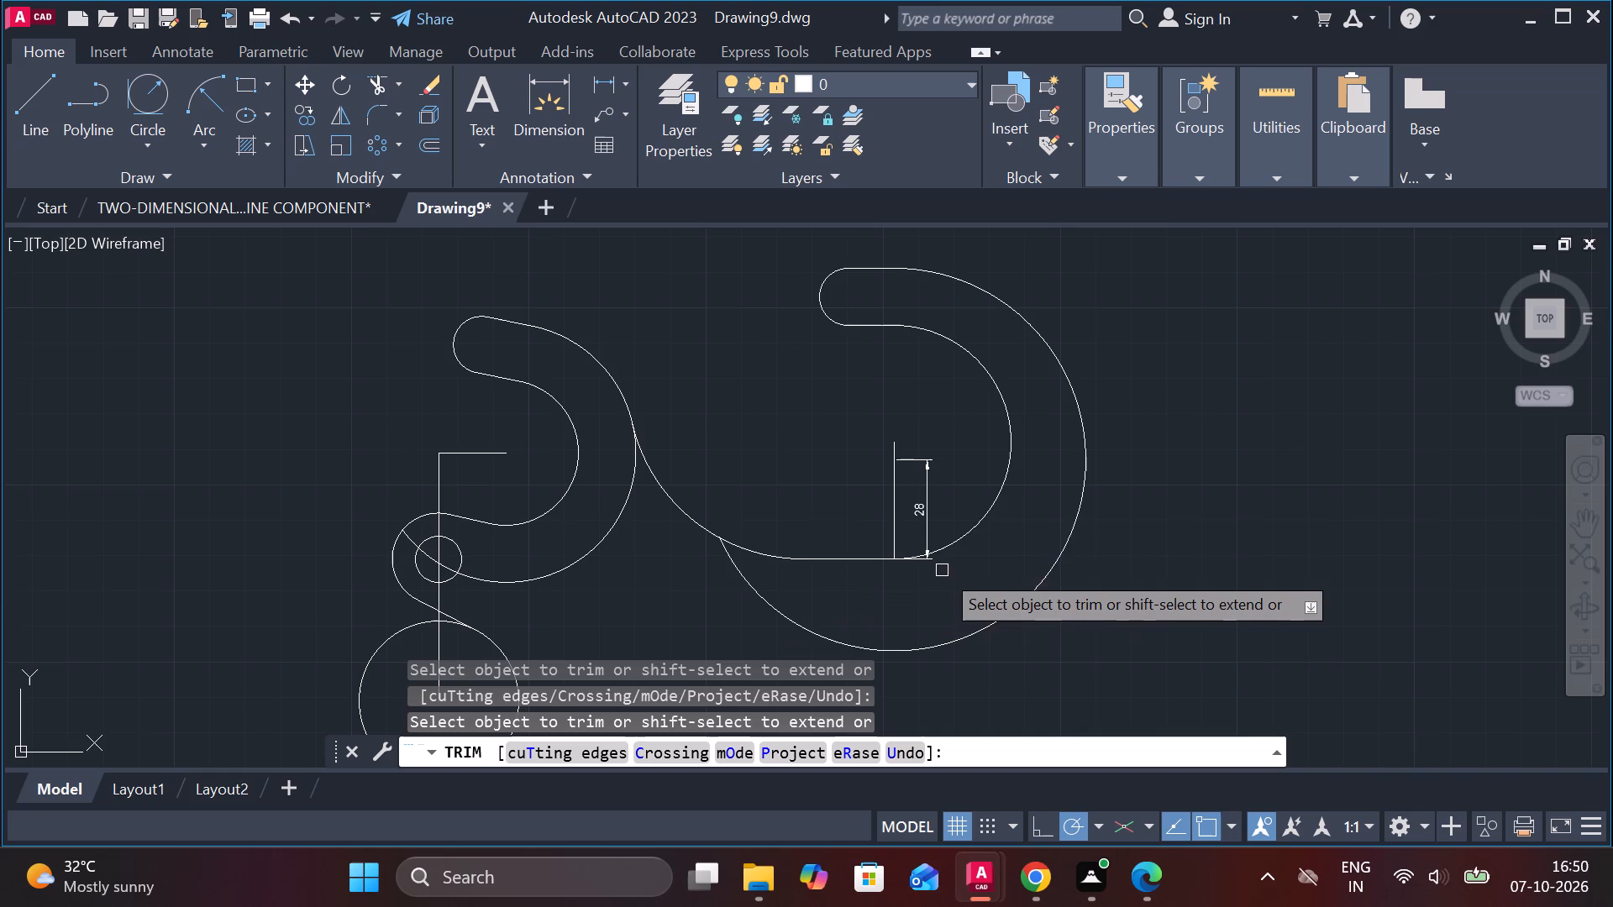
click(929, 478)
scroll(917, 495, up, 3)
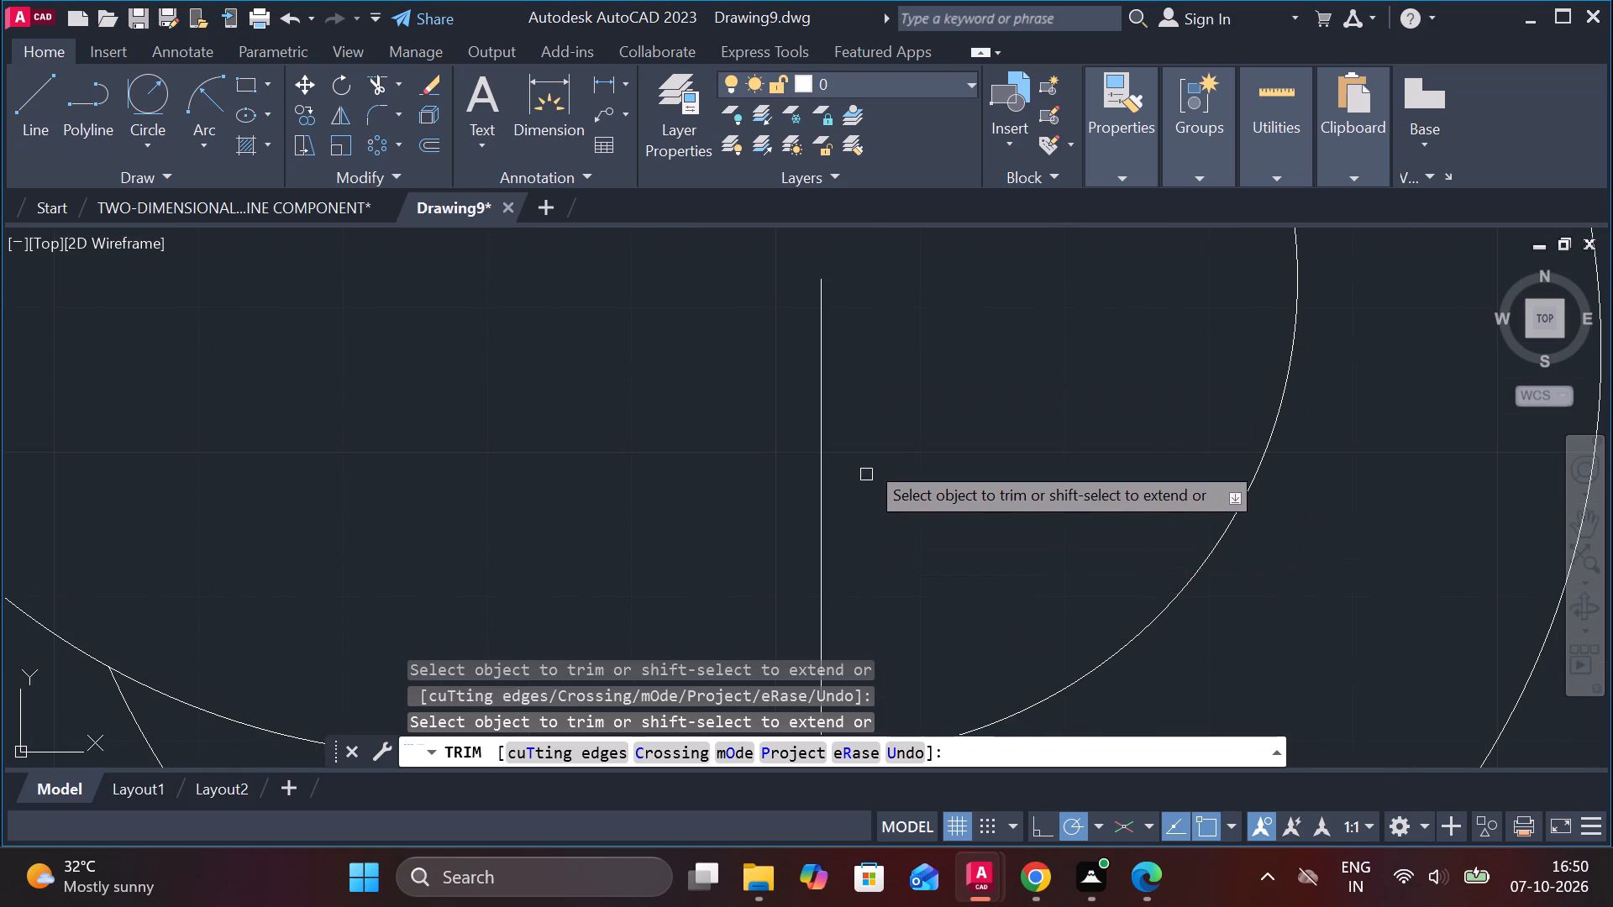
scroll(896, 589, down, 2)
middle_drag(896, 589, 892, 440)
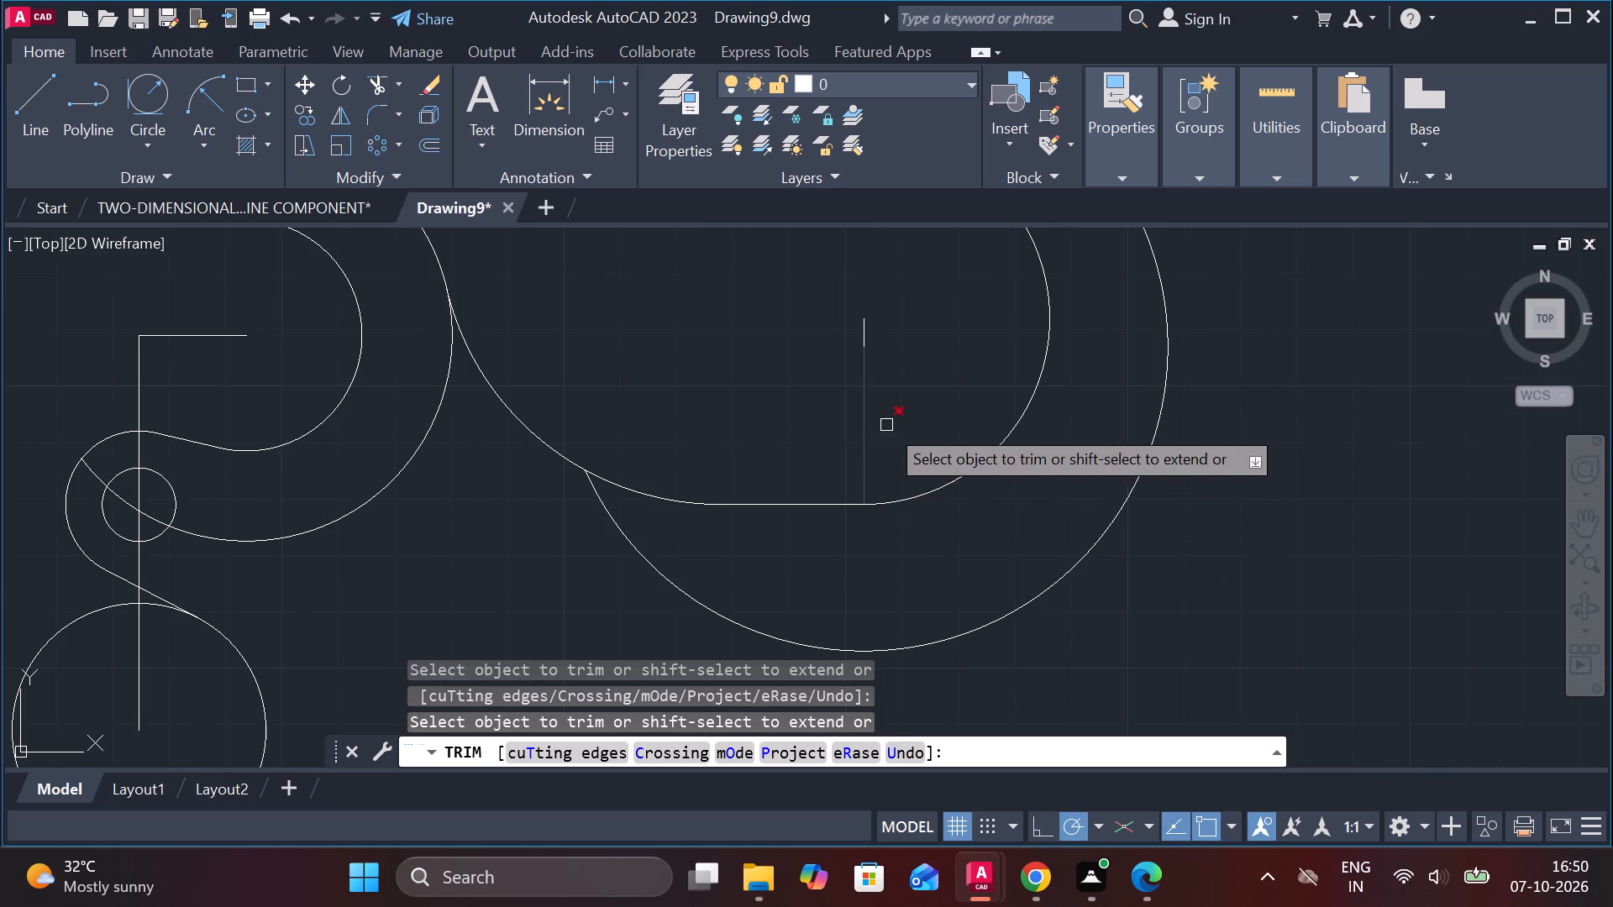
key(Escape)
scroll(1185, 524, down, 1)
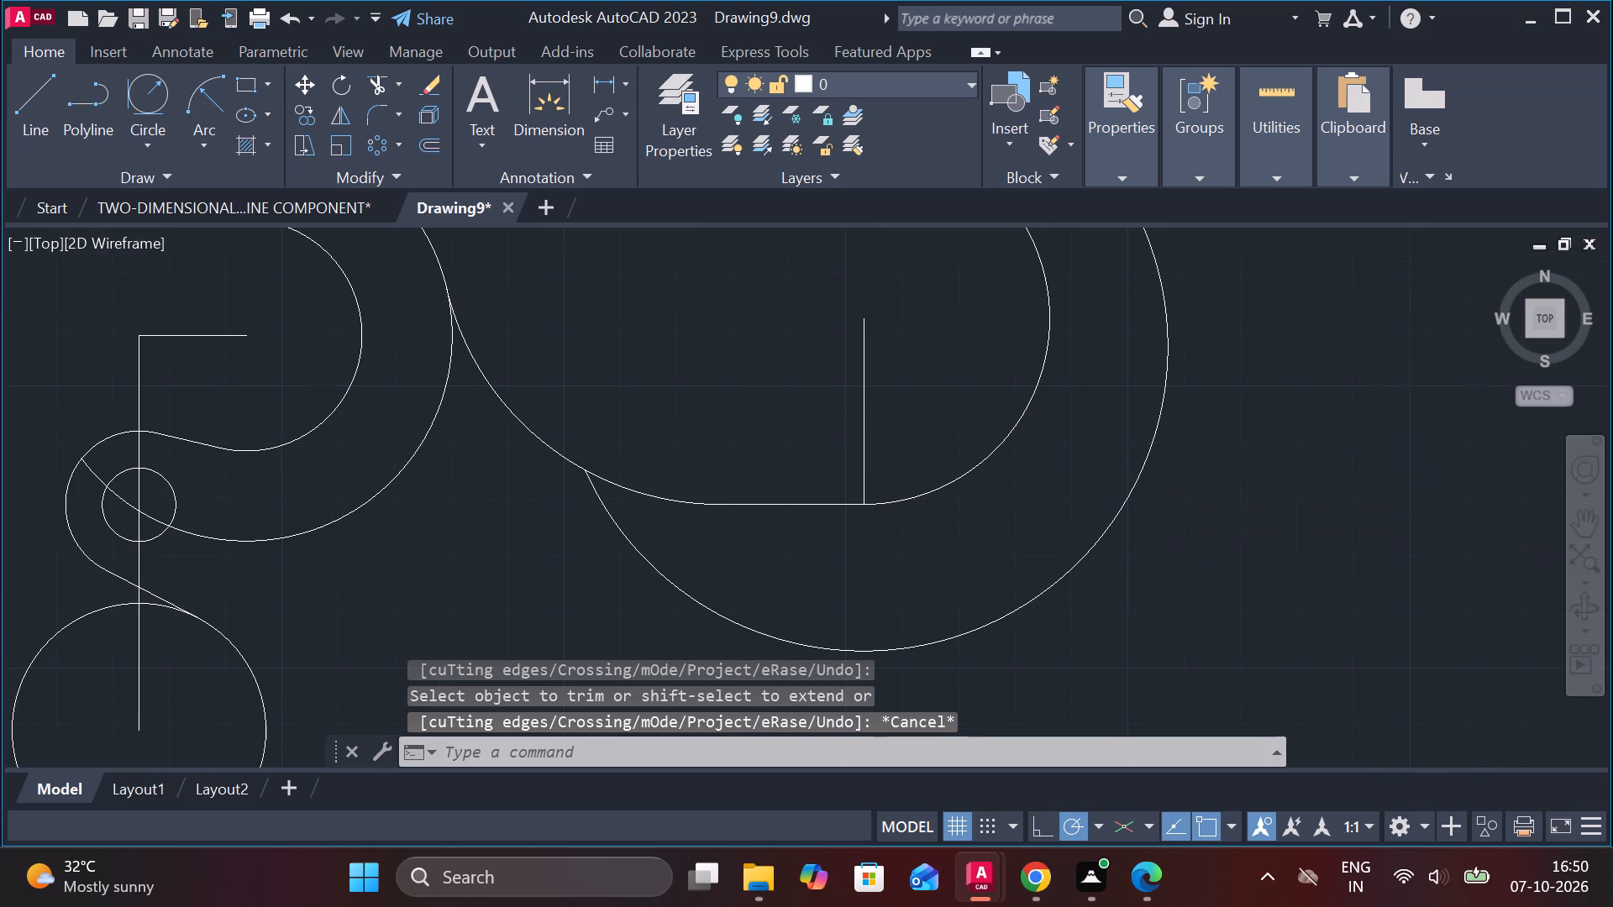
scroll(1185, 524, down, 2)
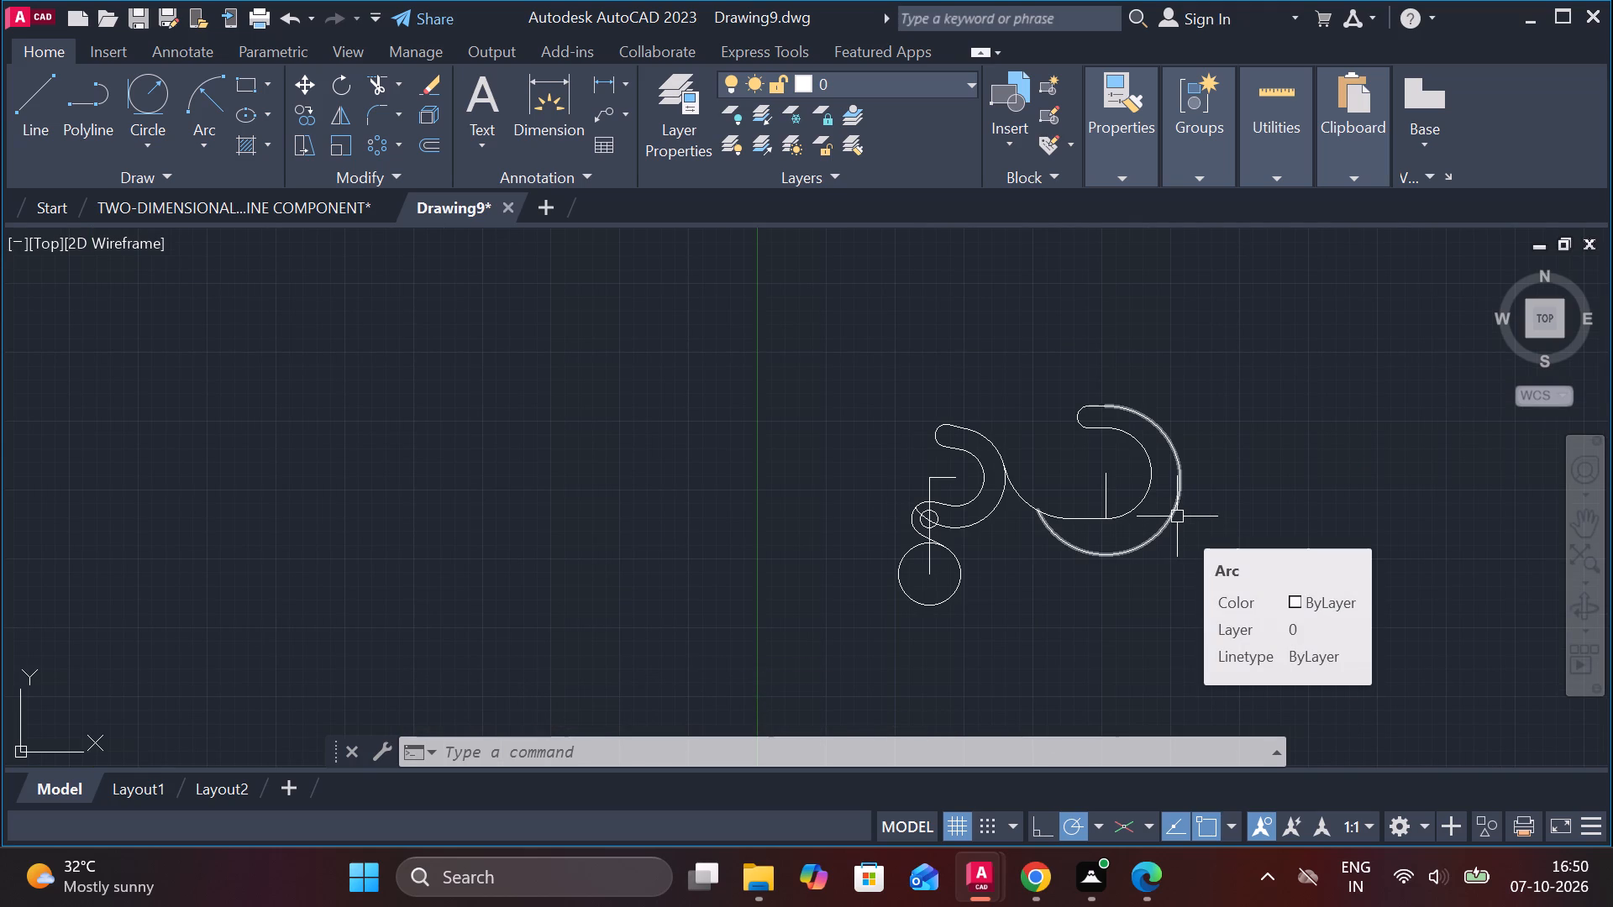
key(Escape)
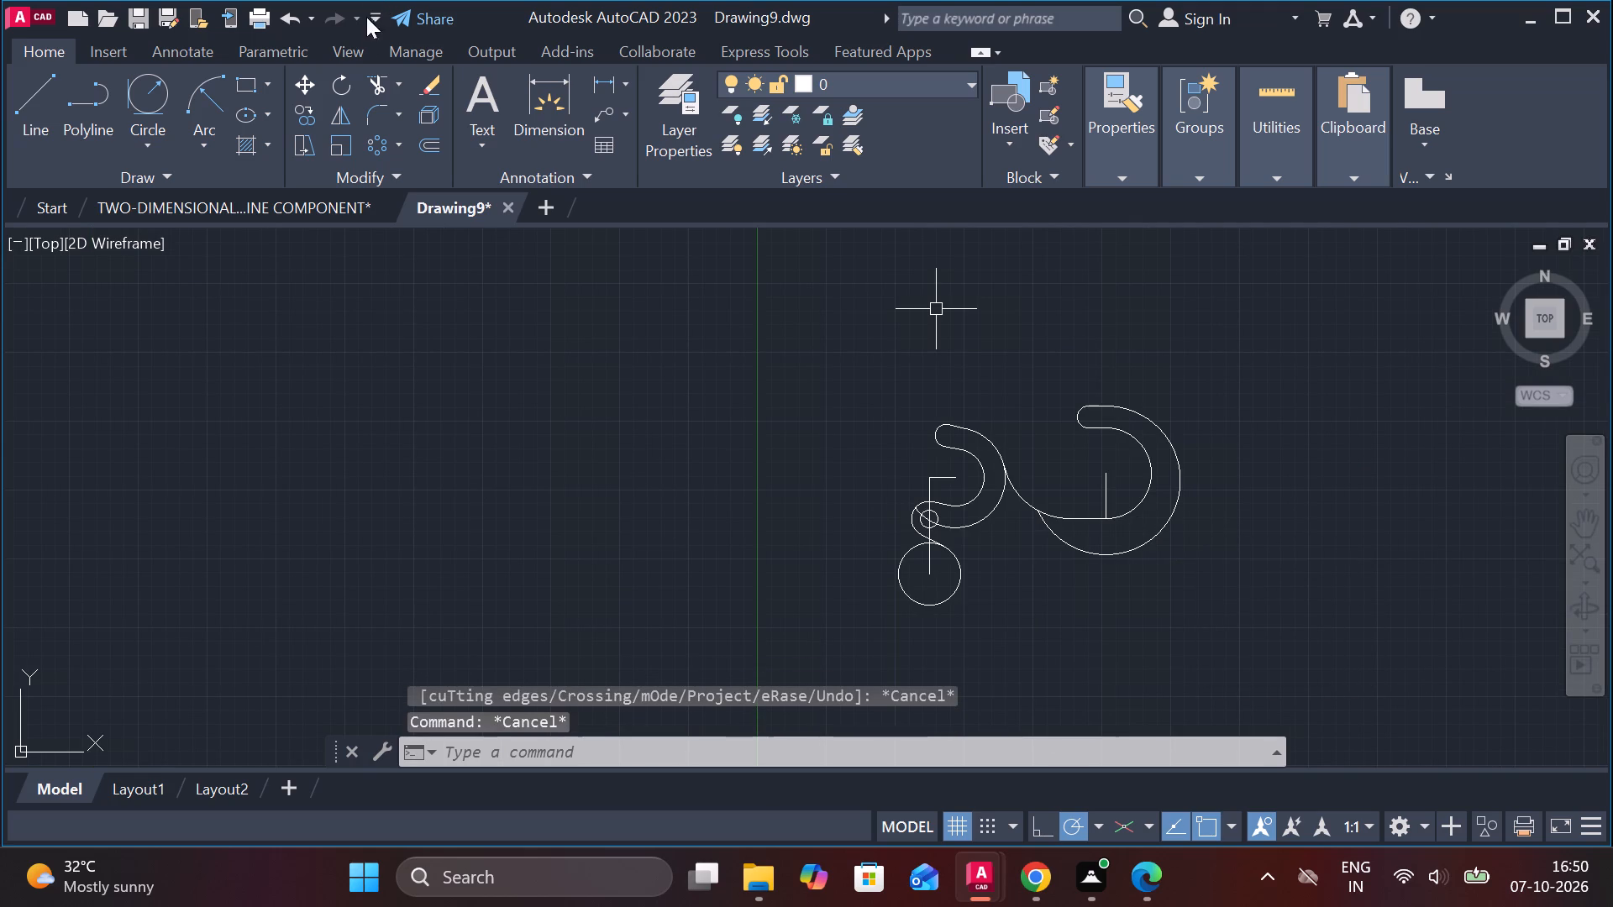
Trim the small hook's outer arc from its junction with the connecting arc back through the boss and small hole.
click(383, 90)
scroll(879, 445, up, 2)
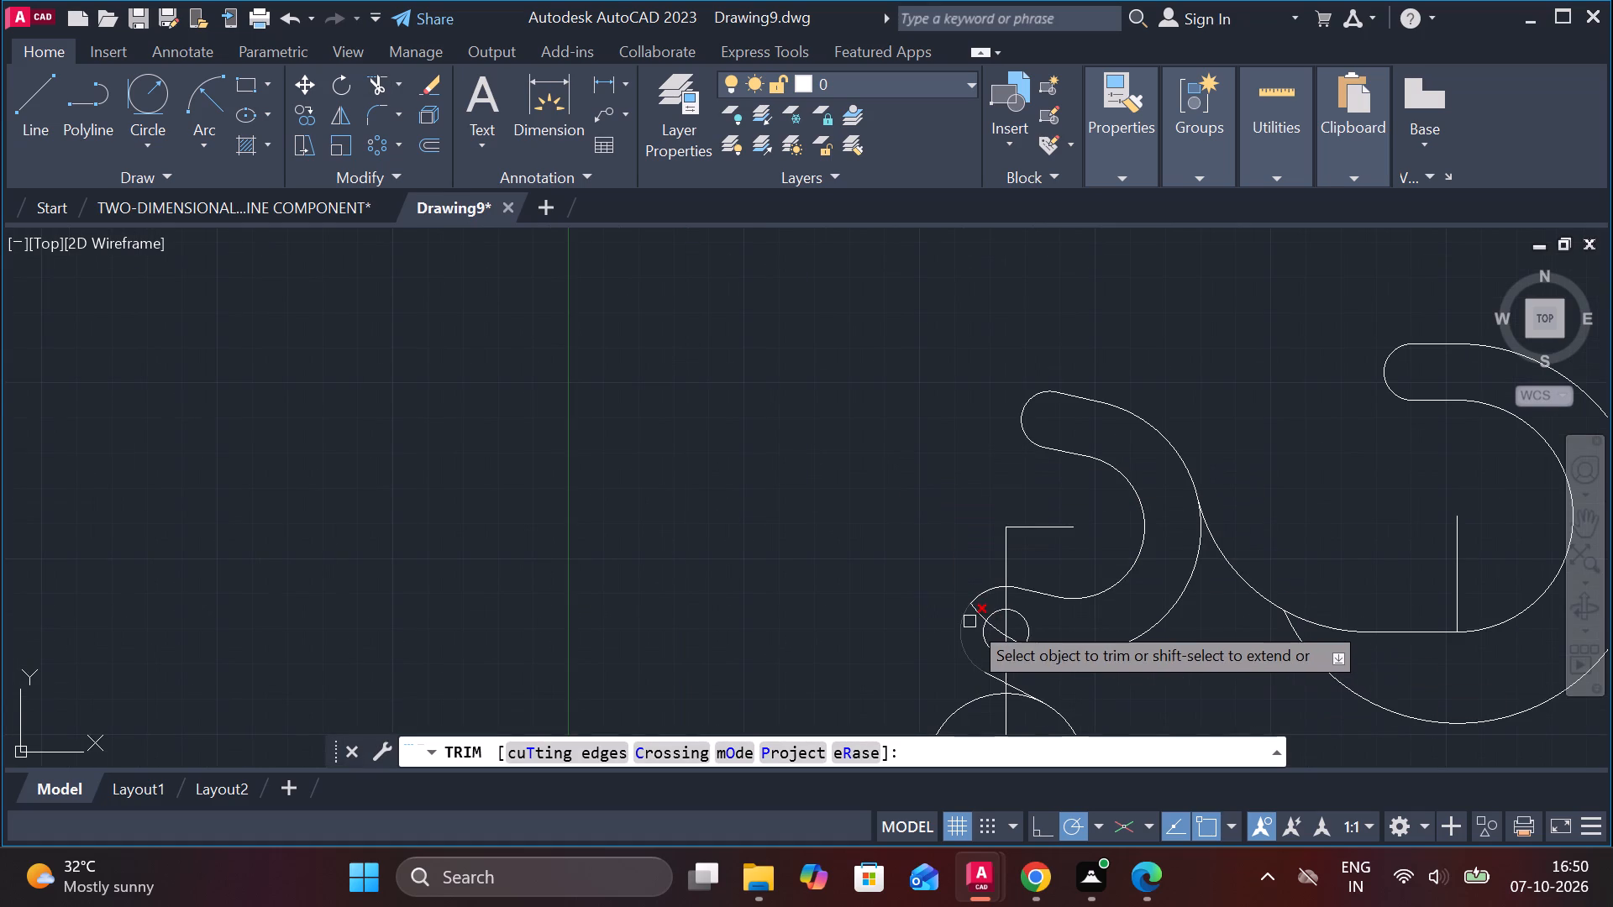
scroll(974, 612, up, 1)
middle_drag(847, 520, 567, 396)
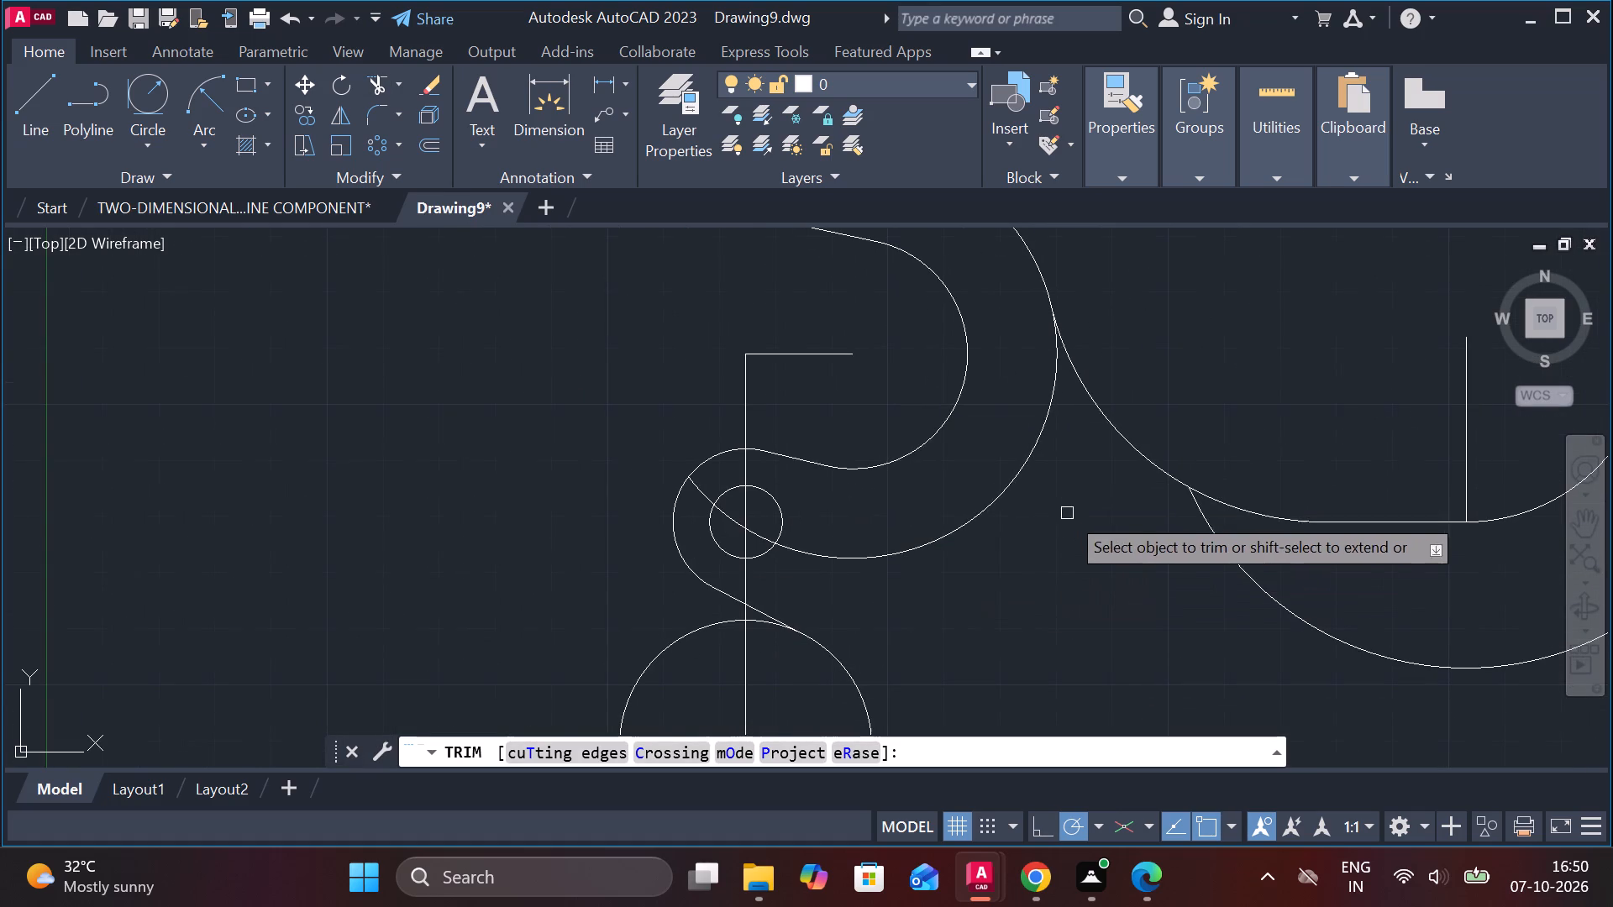
click(1044, 388)
click(1045, 447)
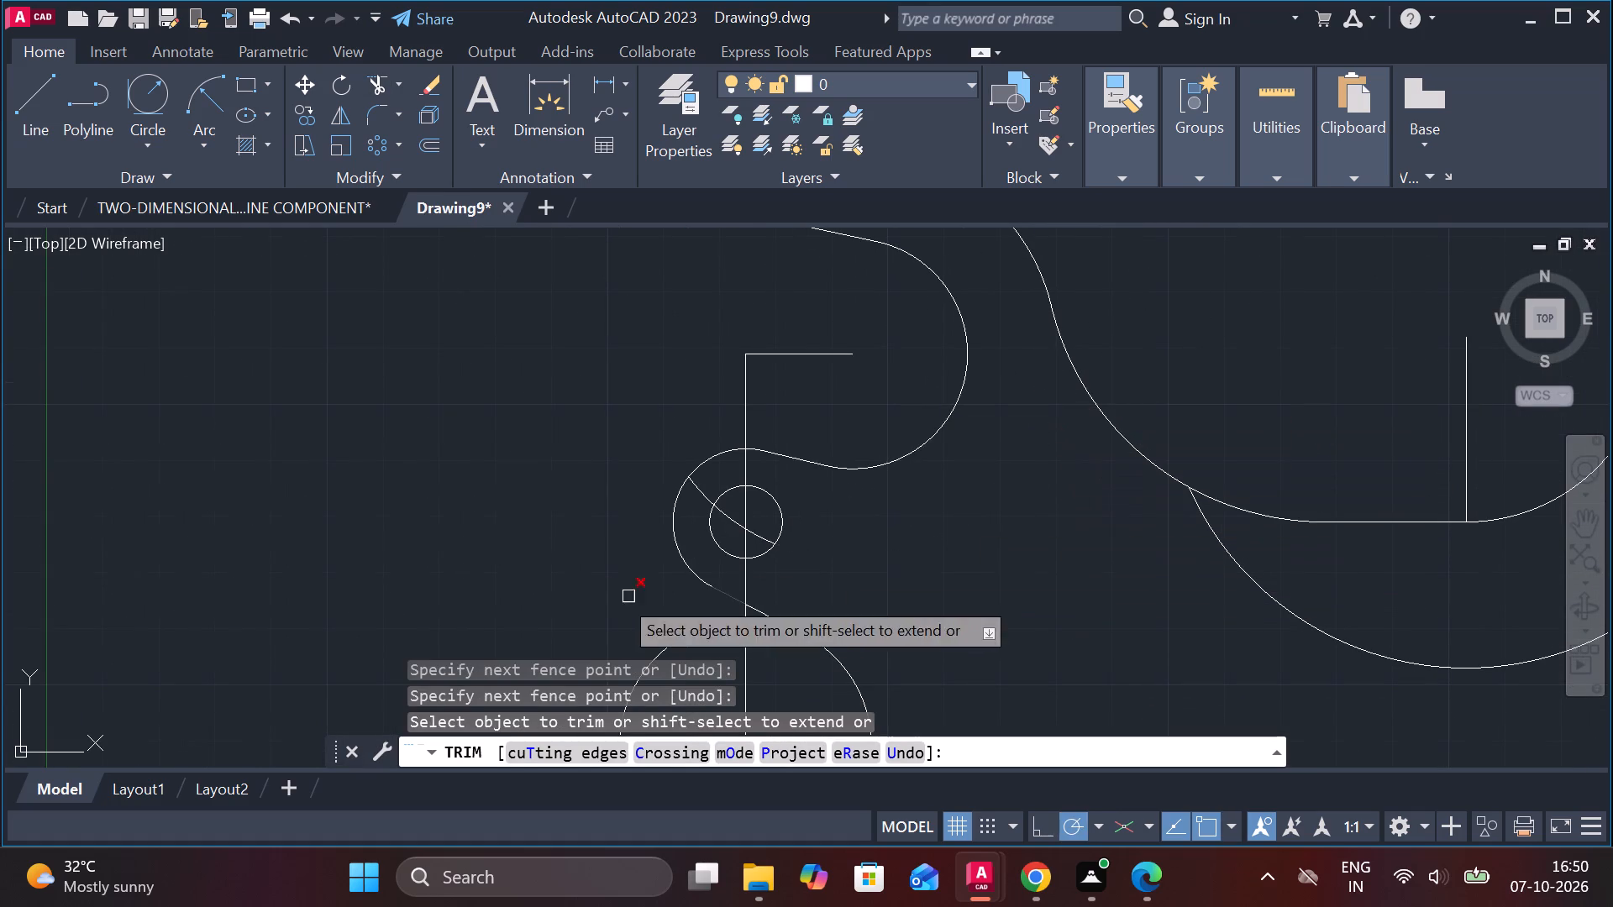
scroll(675, 526, up, 1)
click(711, 472)
click(756, 502)
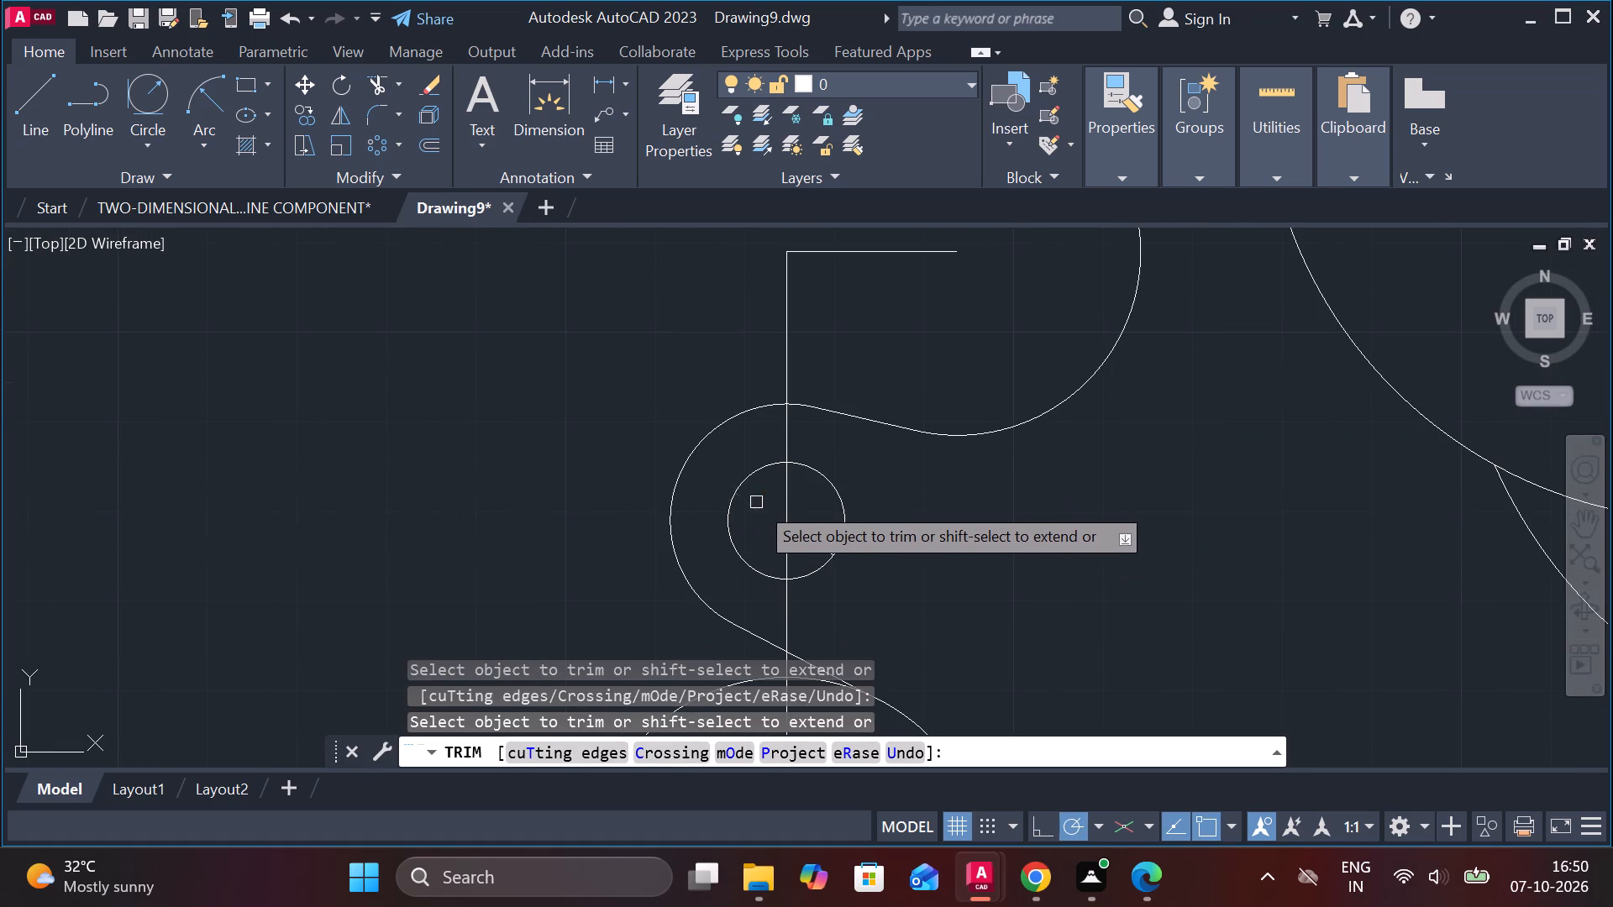
click(812, 542)
scroll(958, 541, down, 2)
middle_drag(1015, 558, 762, 544)
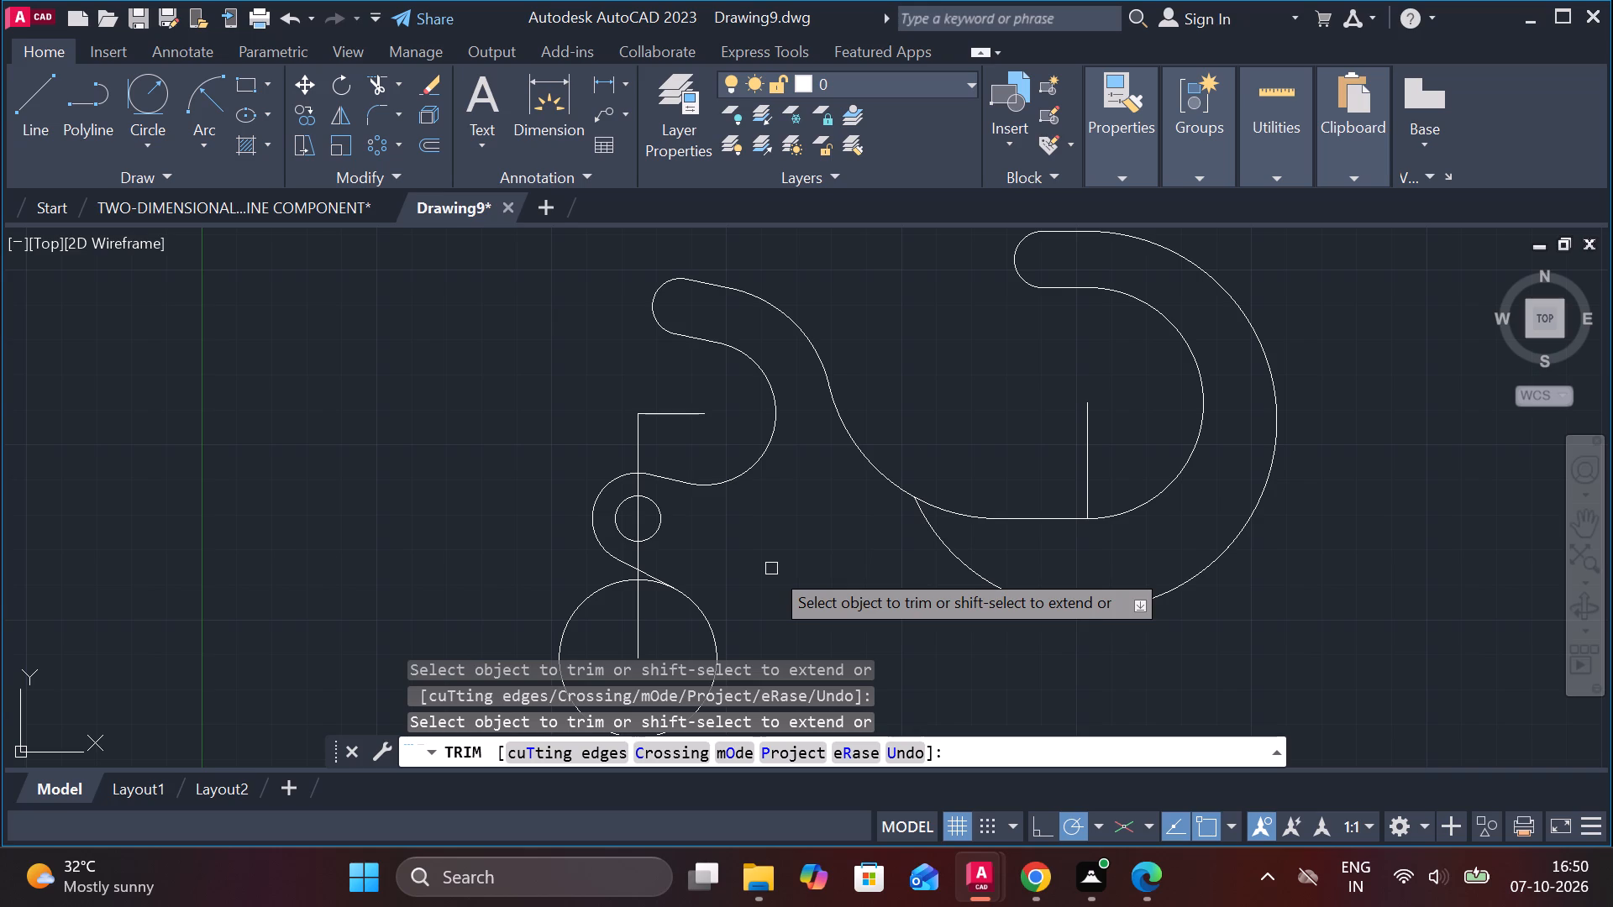
middle_drag(780, 553, 773, 551)
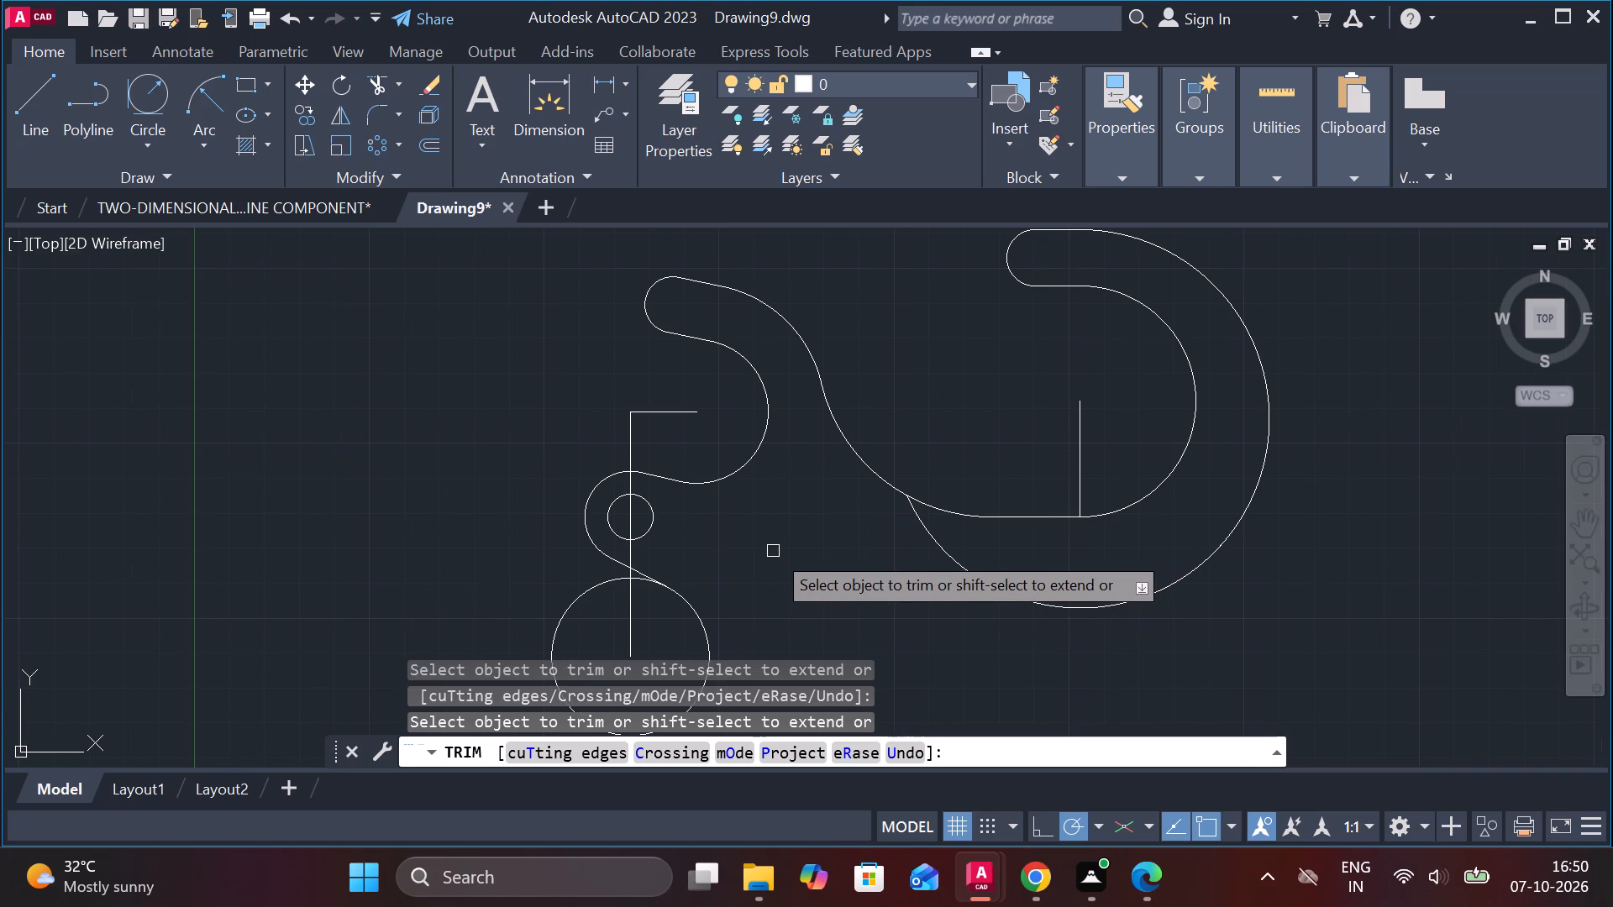
key(Escape)
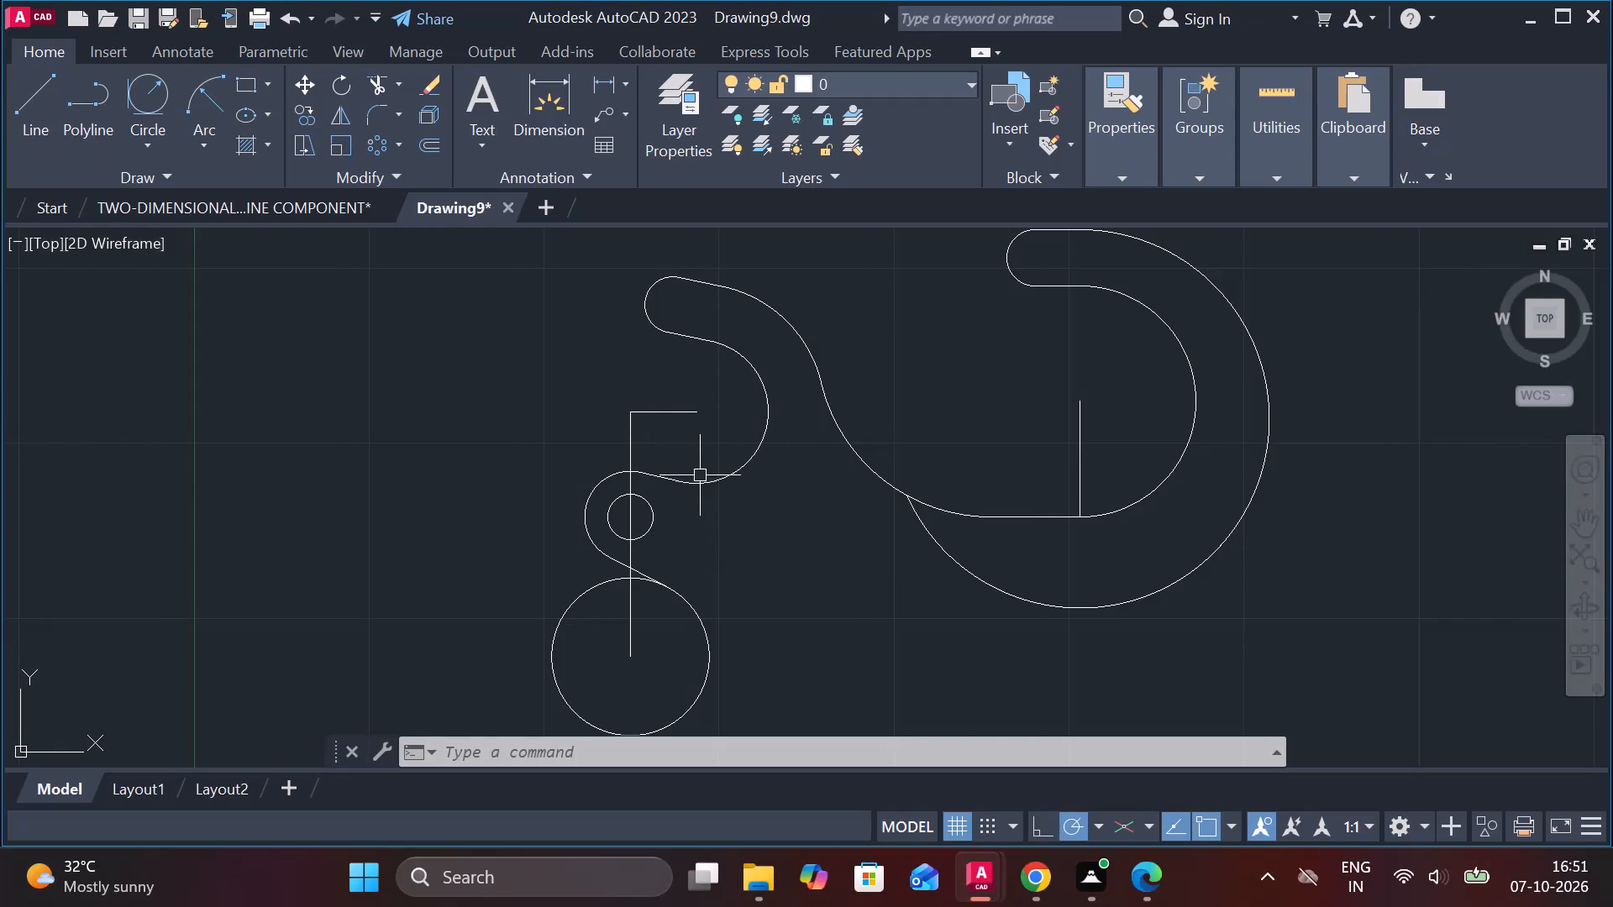
Draw a horizontal line leftward from the bottom quadrant of the large circle below the small hole.
click(33, 106)
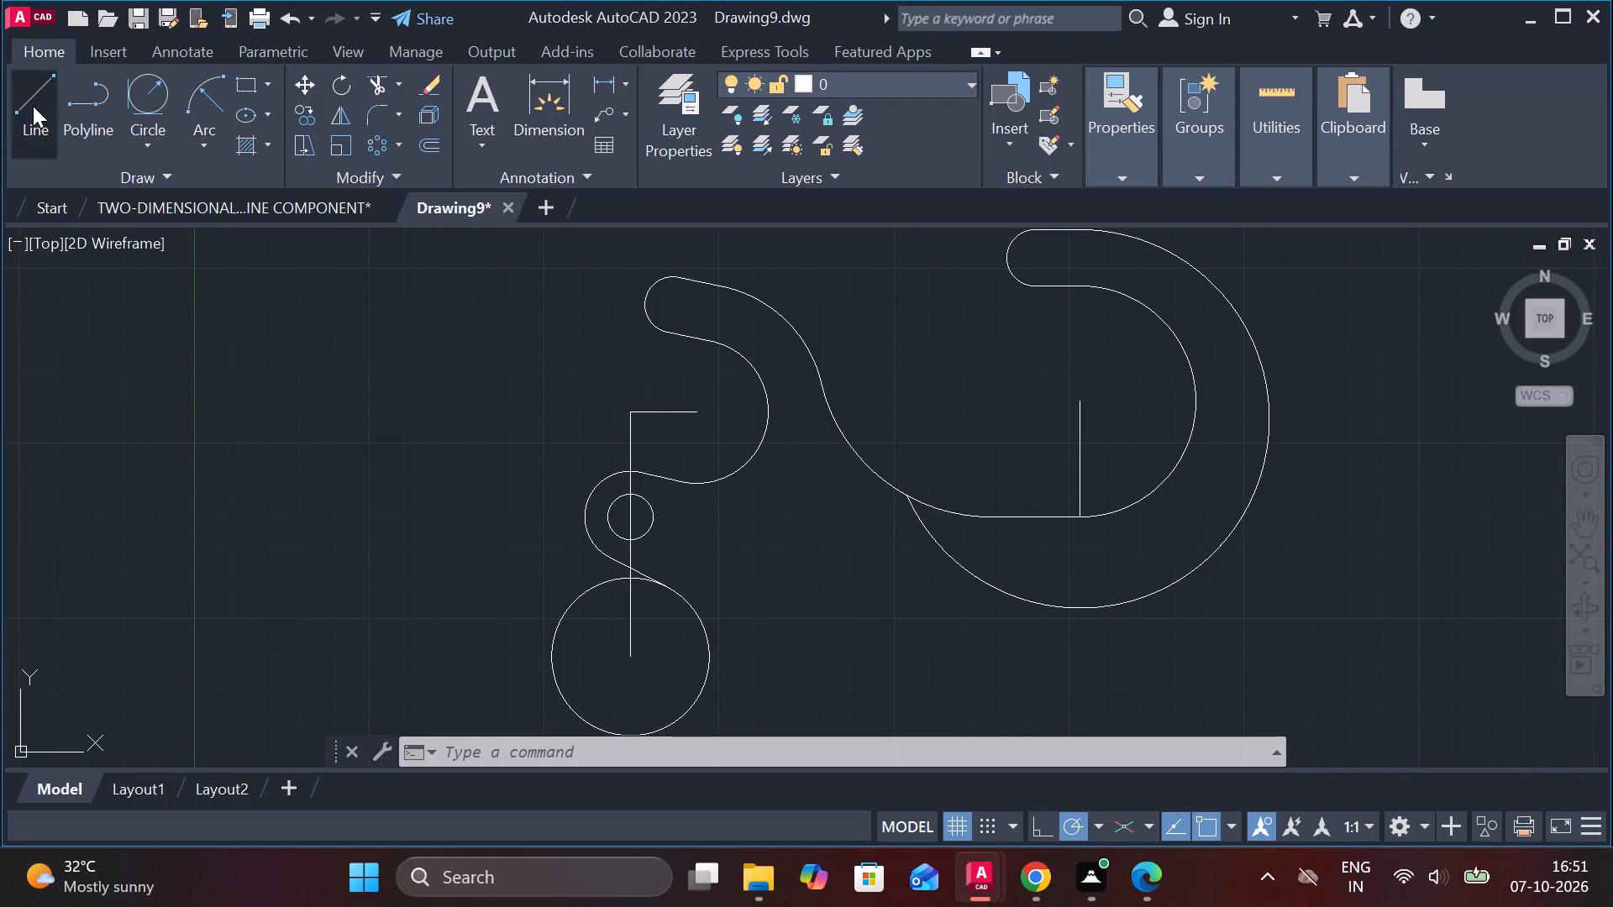
middle_drag(586, 615, 582, 495)
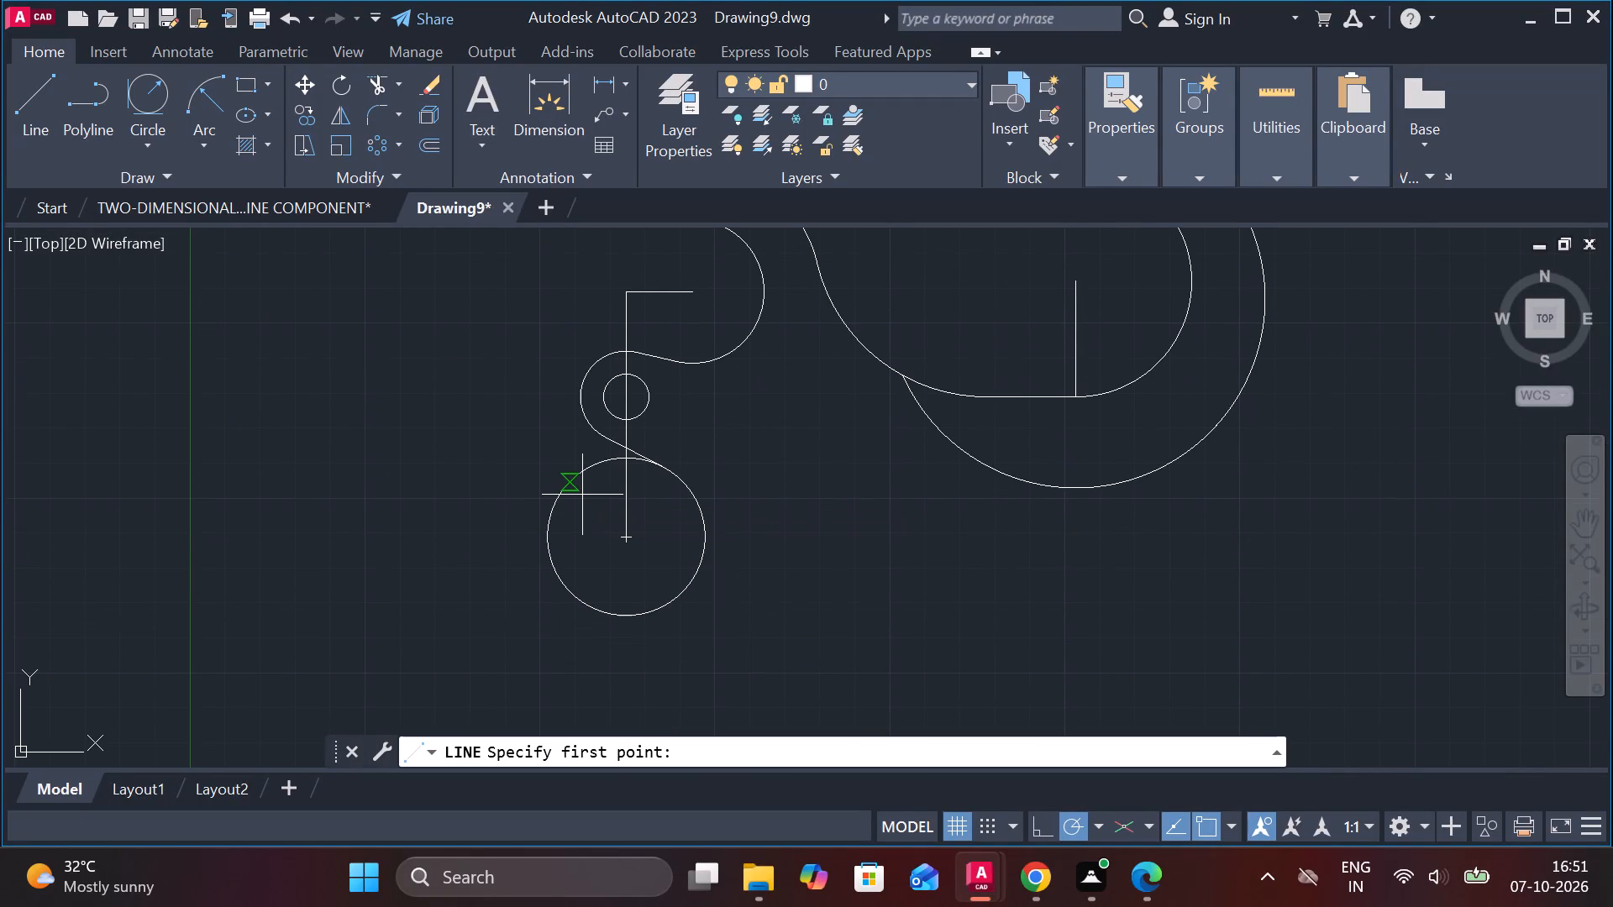
click(632, 617)
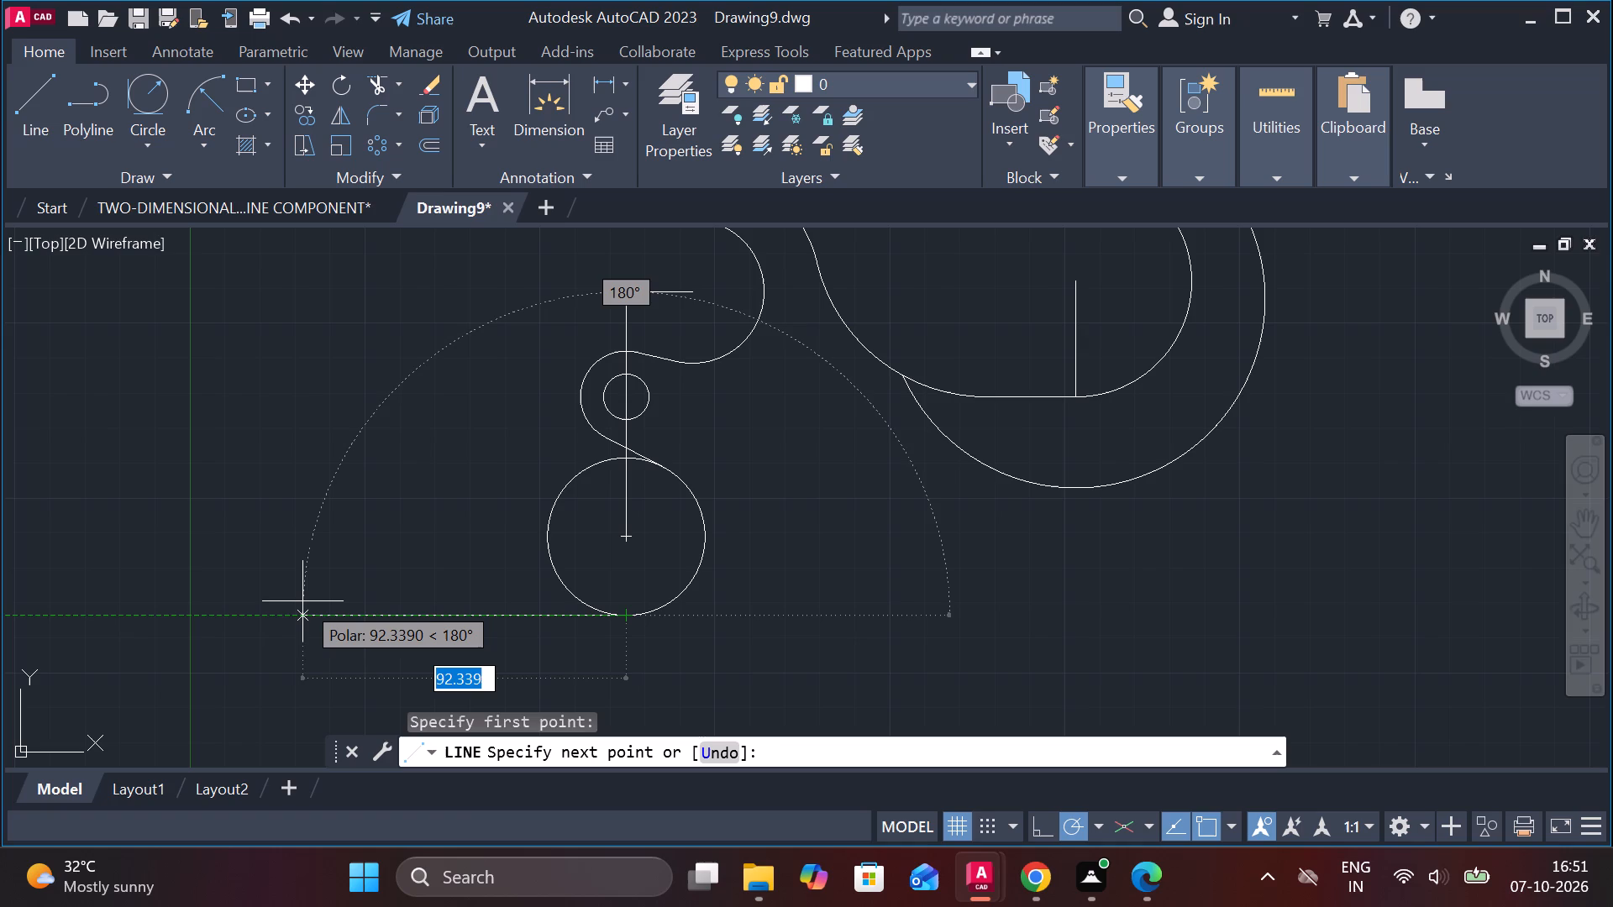
click(293, 601)
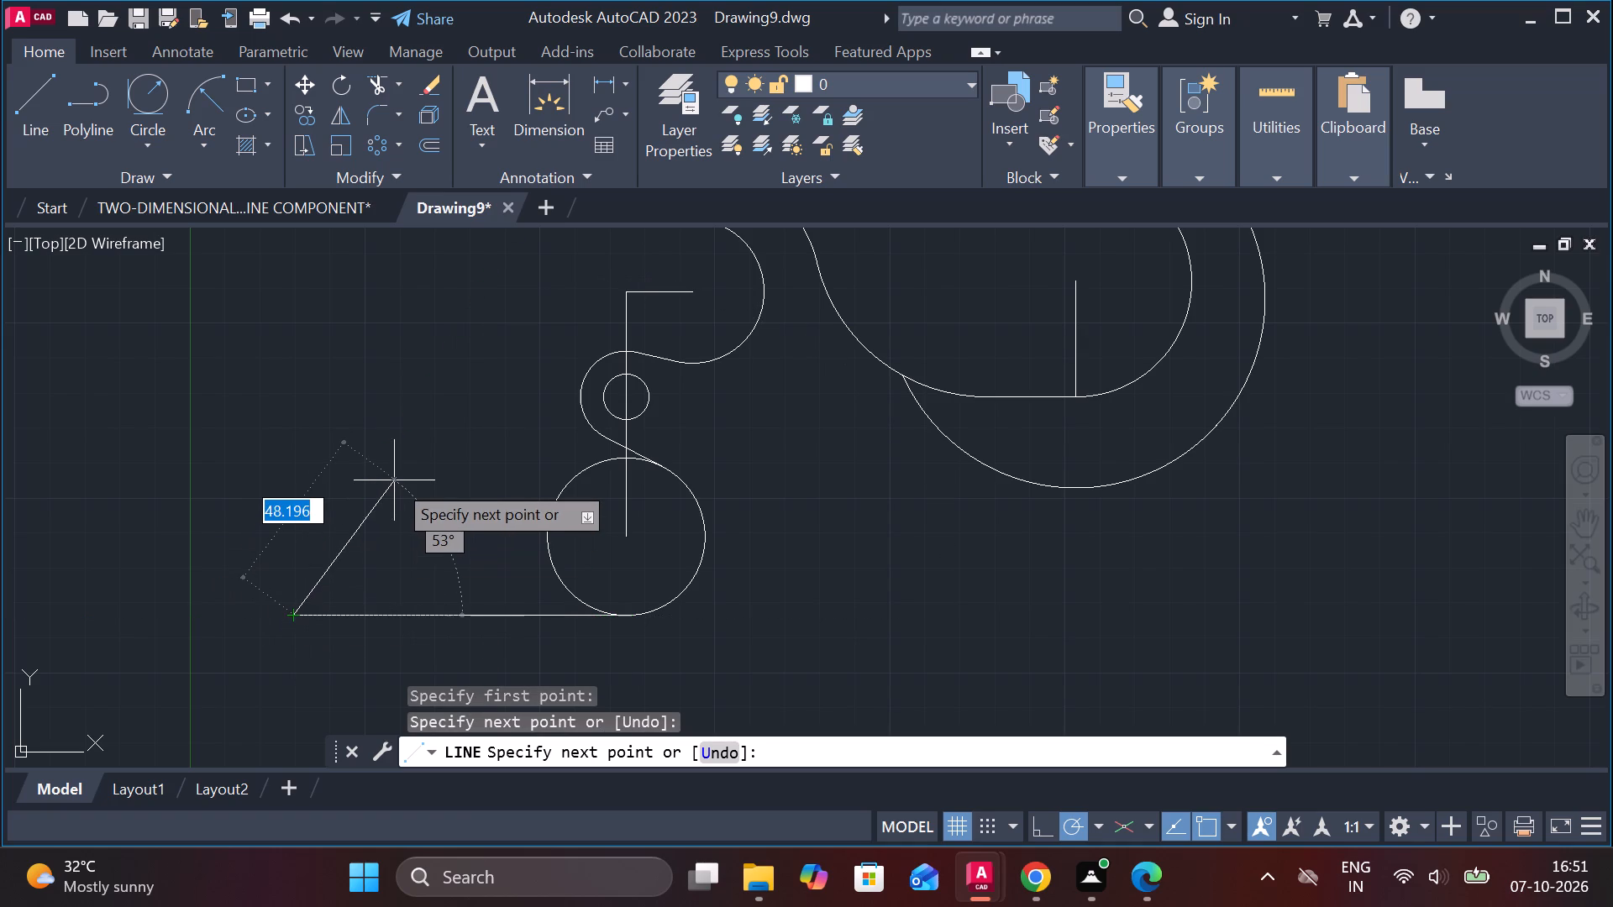
key(space)
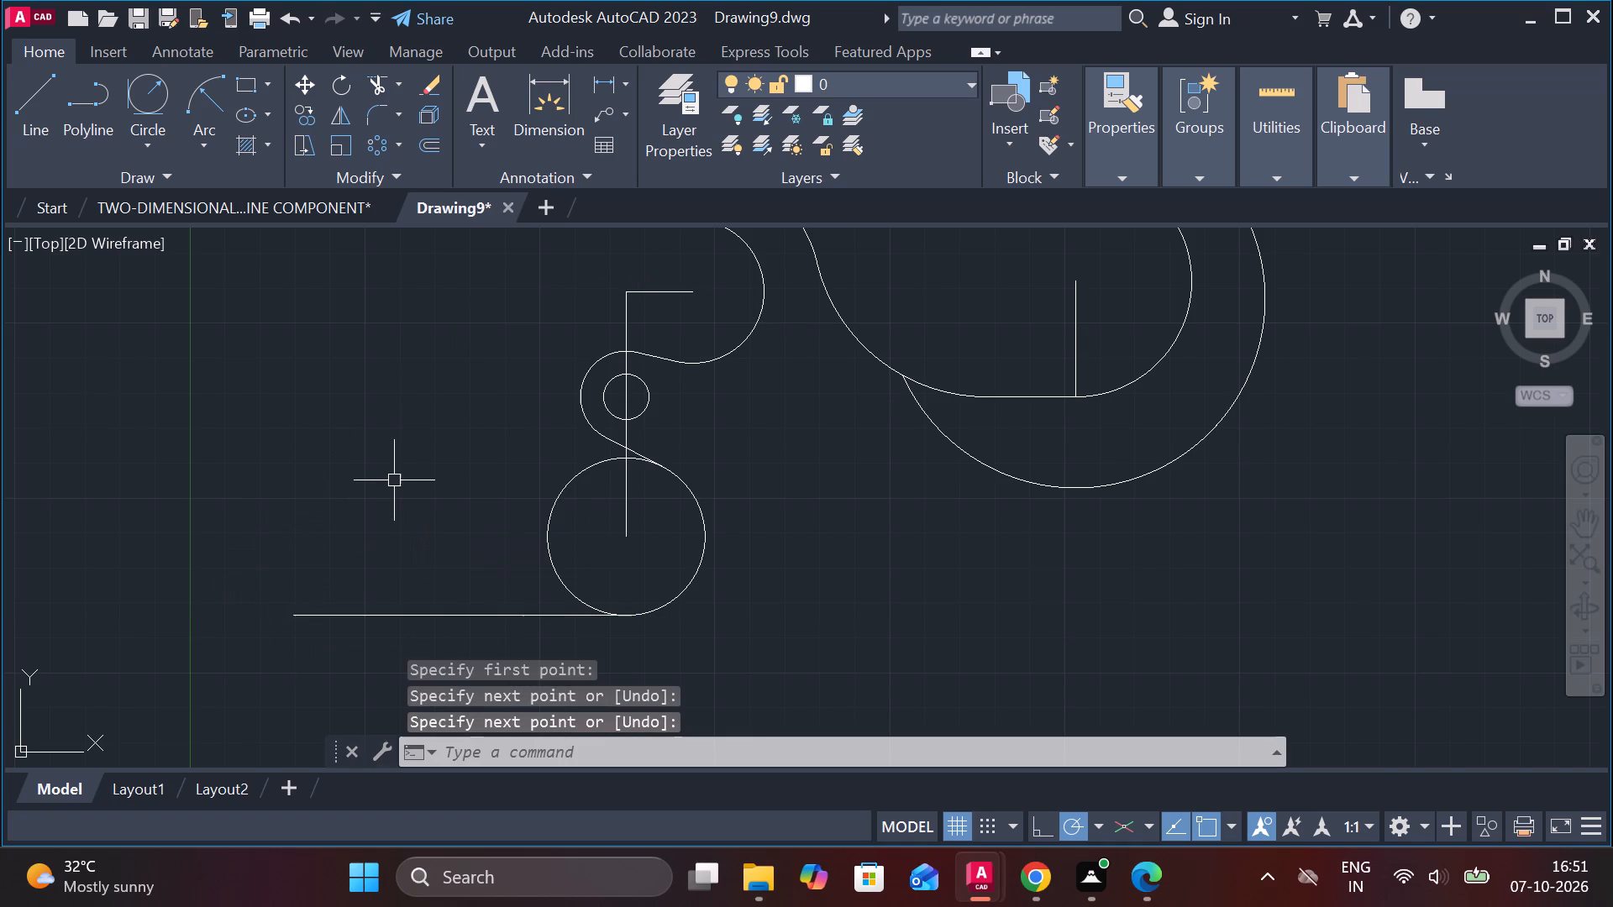
Rotate the horizontal tangent line 90° about the large lower circle's center, making it vertical at the circle's right quadrant.
click(416, 615)
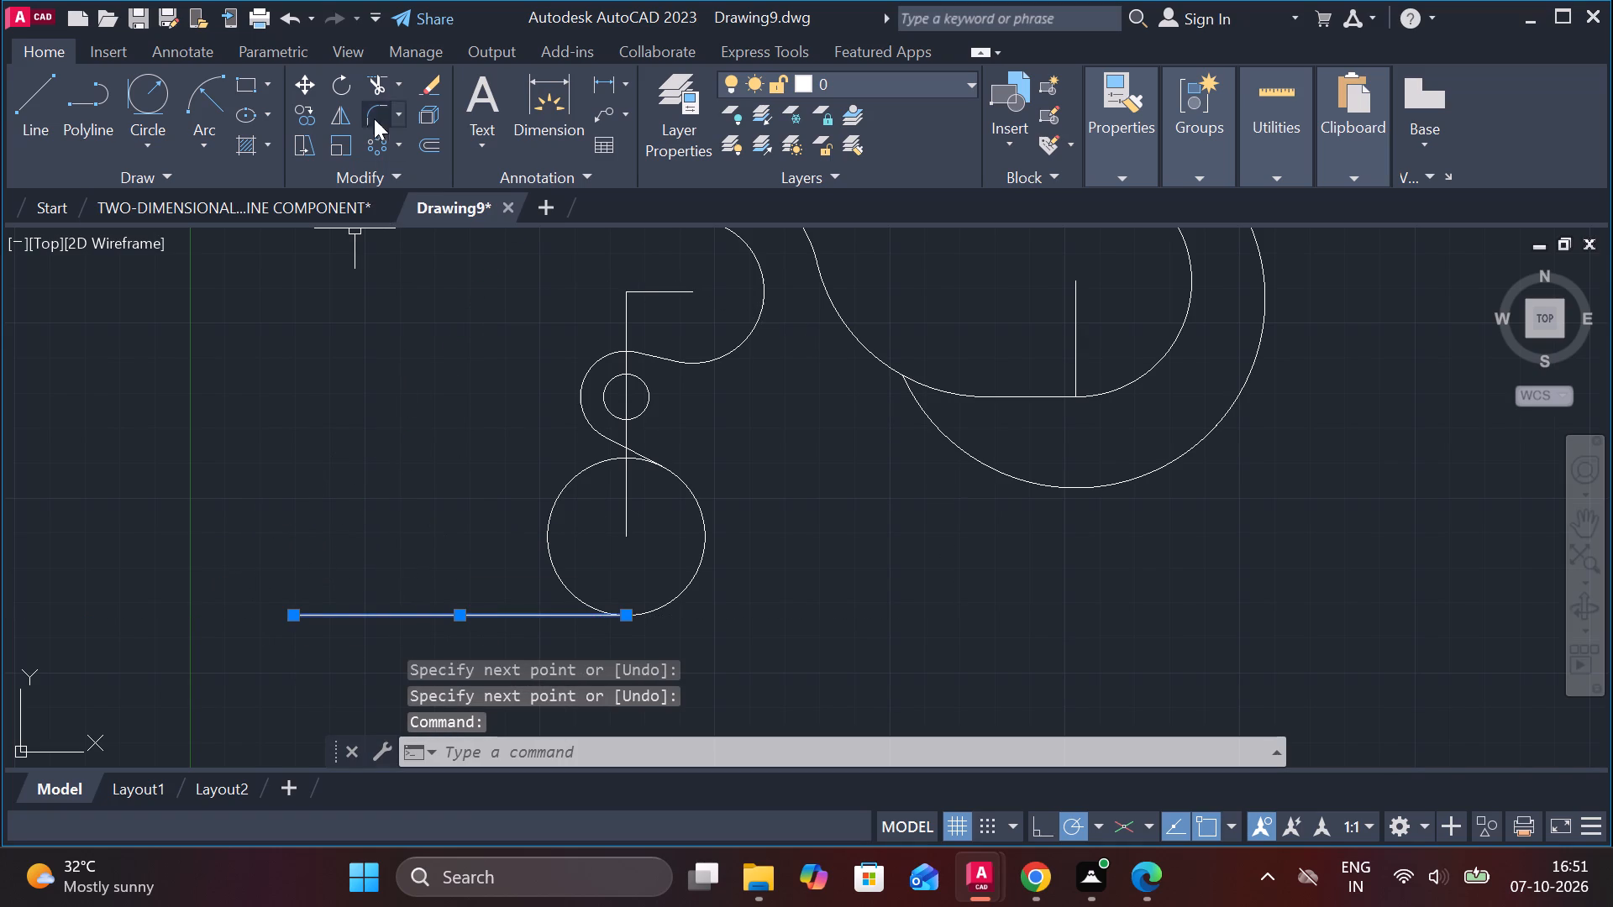
click(343, 75)
click(625, 542)
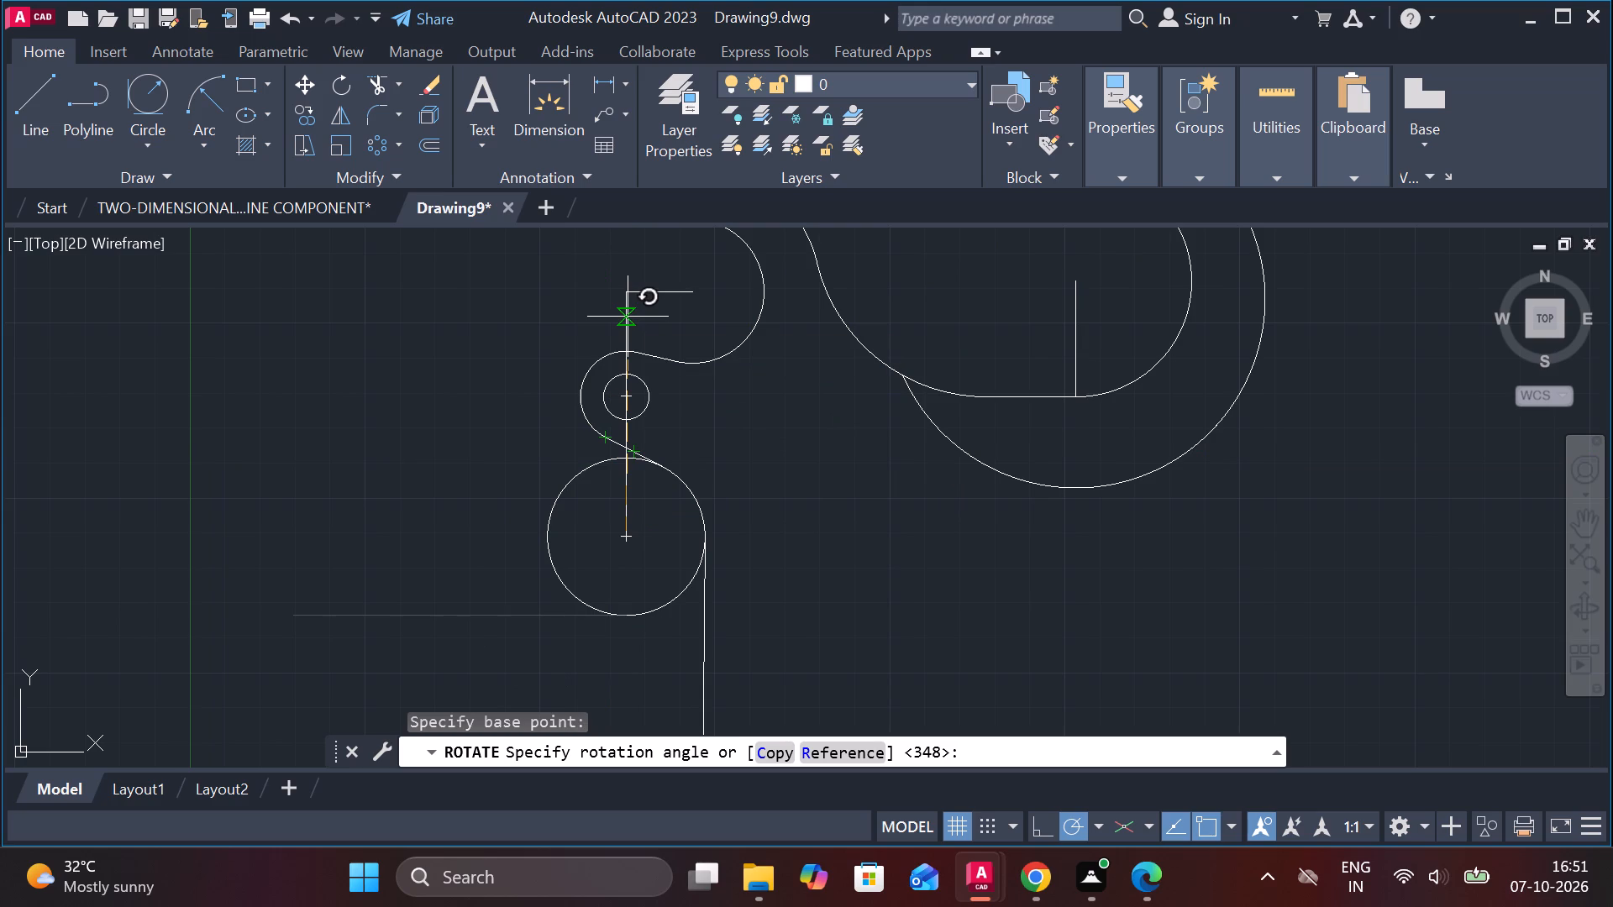
middle_drag(632, 320, 647, 405)
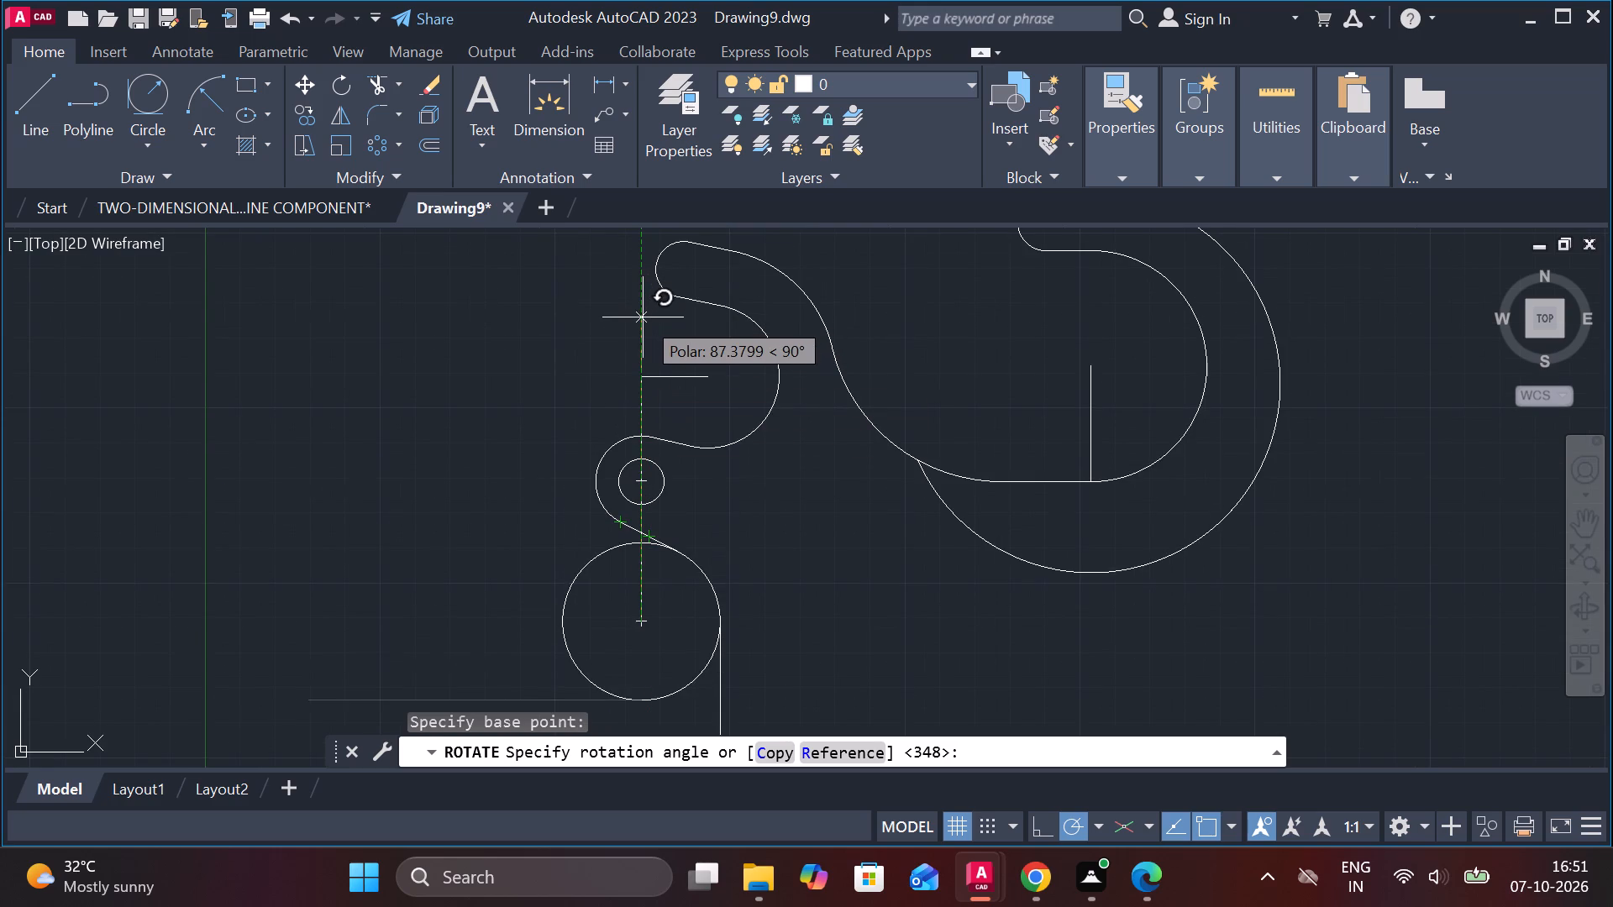
click(643, 317)
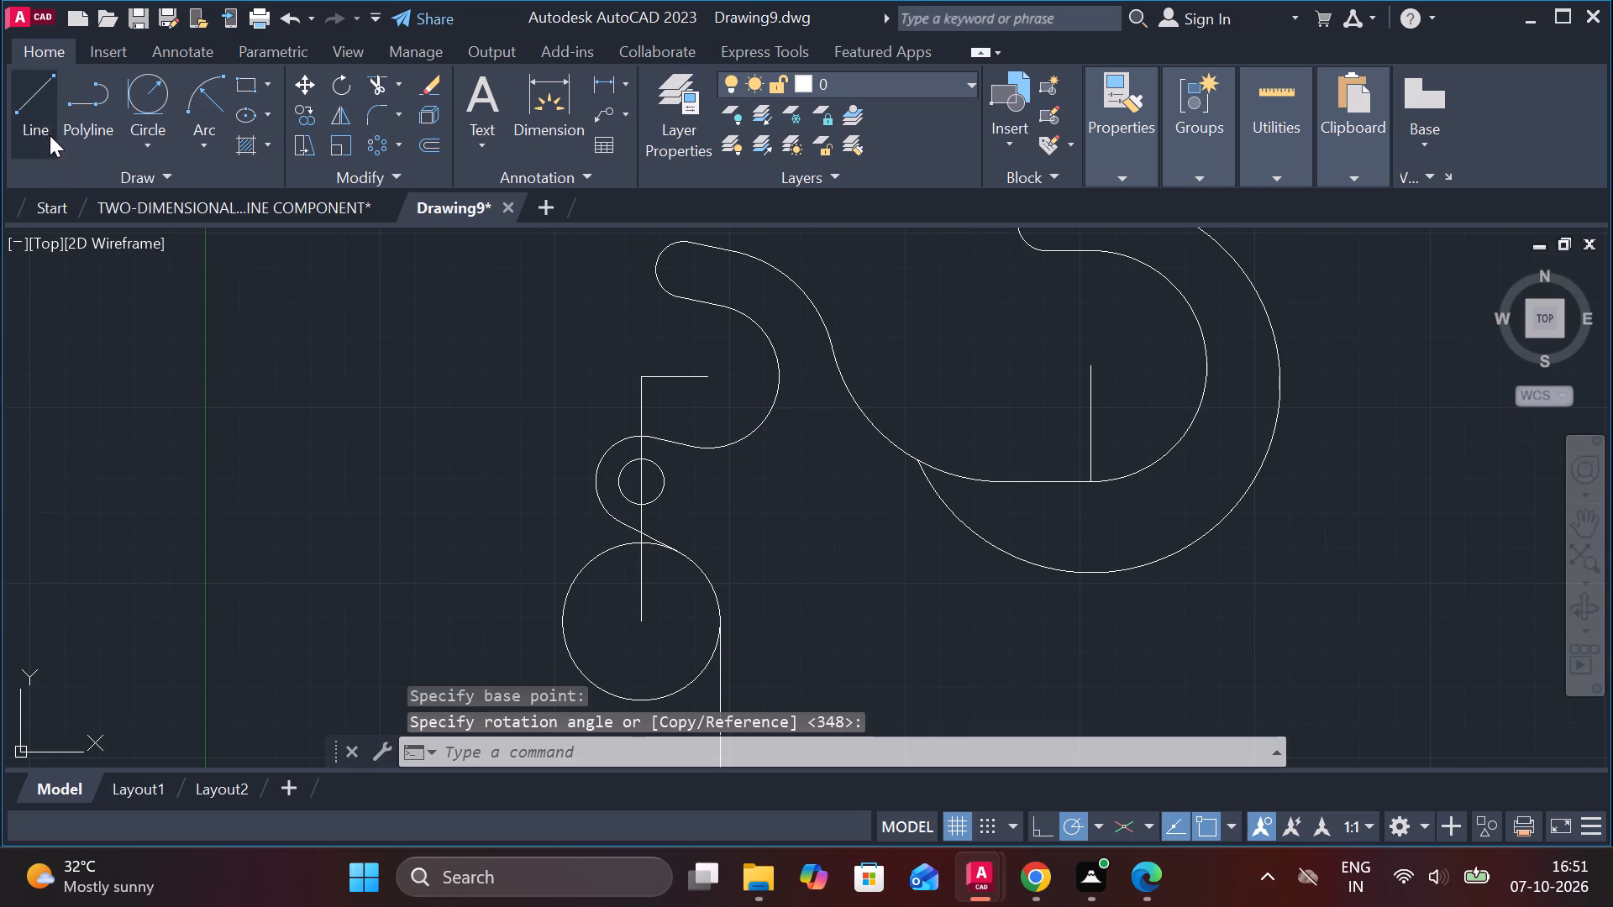
Draw a horizontal line about 109 long leftward from the lower circle's bottom quadrant.
click(41, 111)
scroll(269, 301, down, 1)
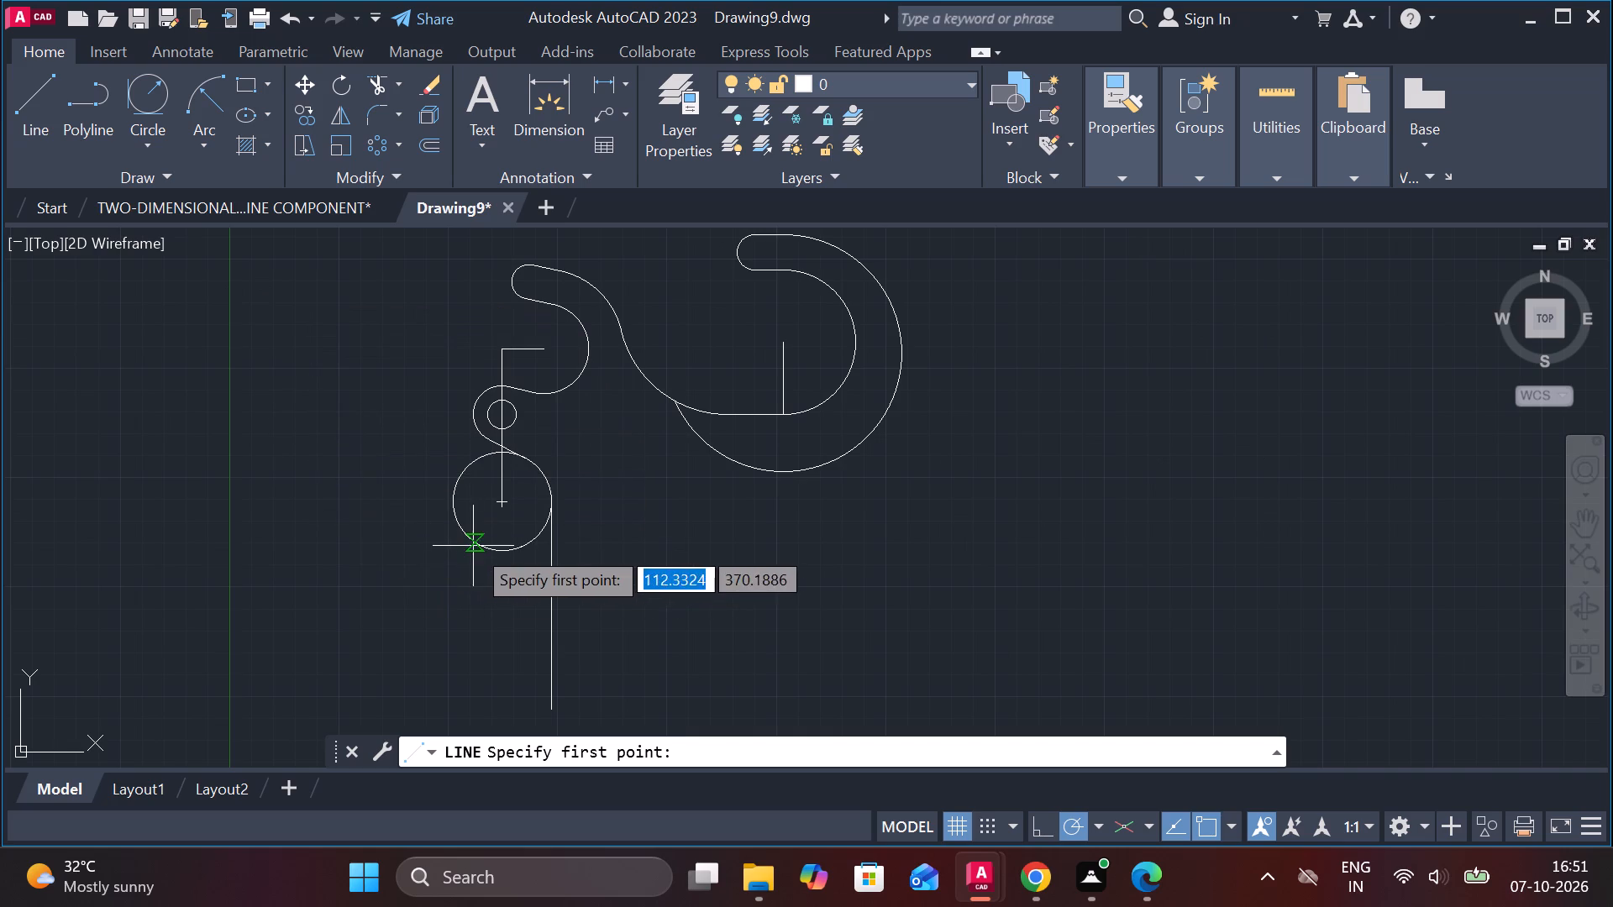
click(500, 555)
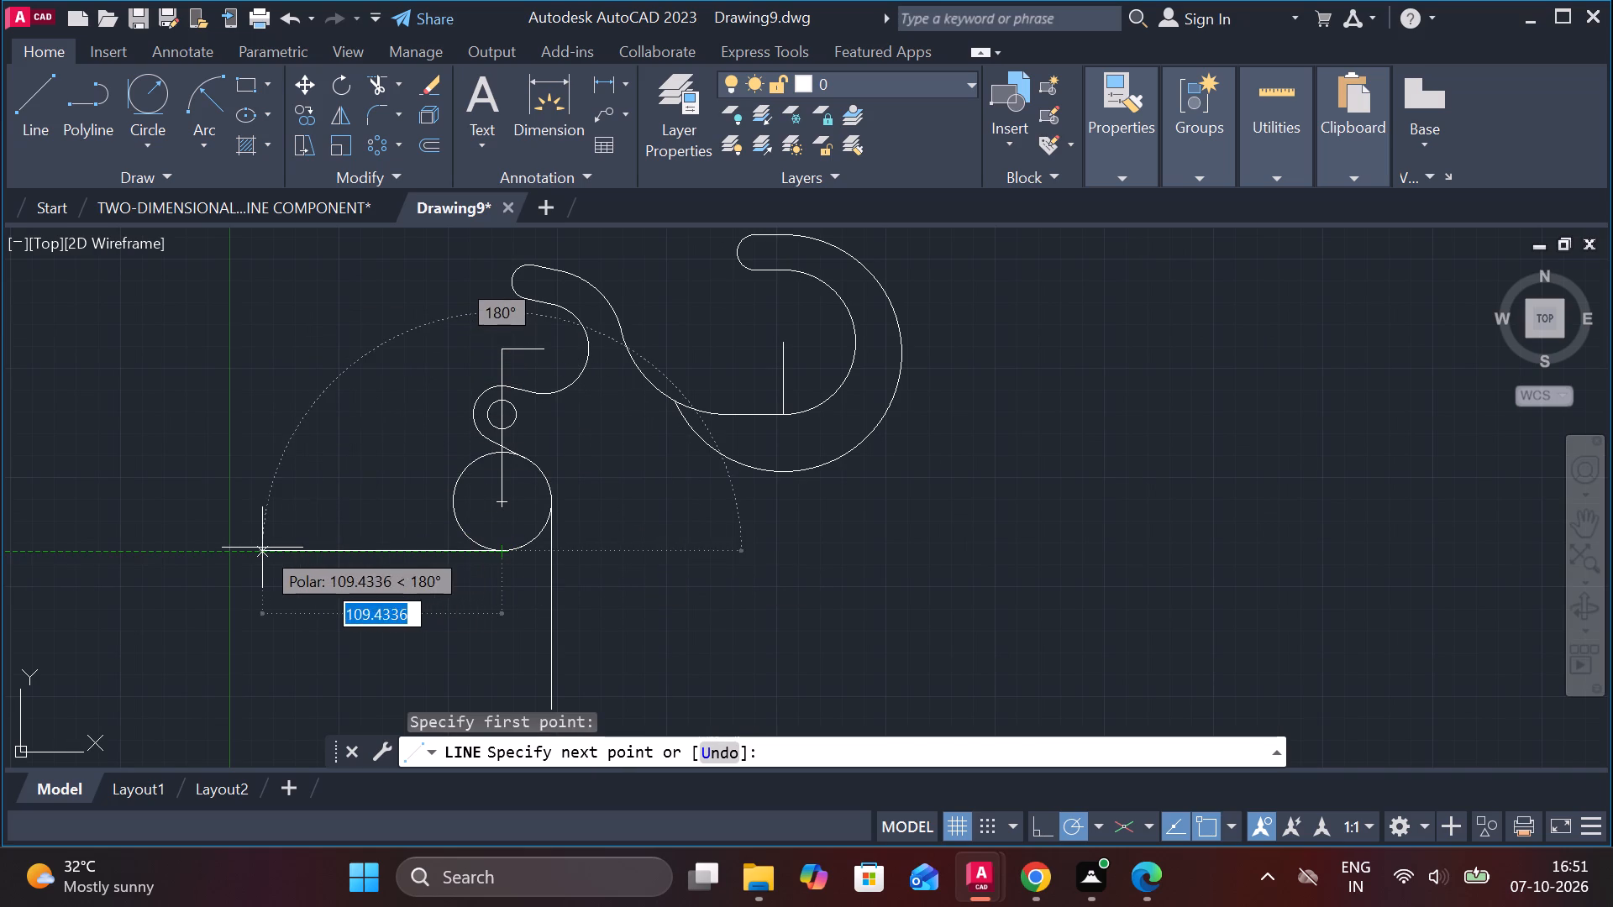
click(262, 548)
key(space)
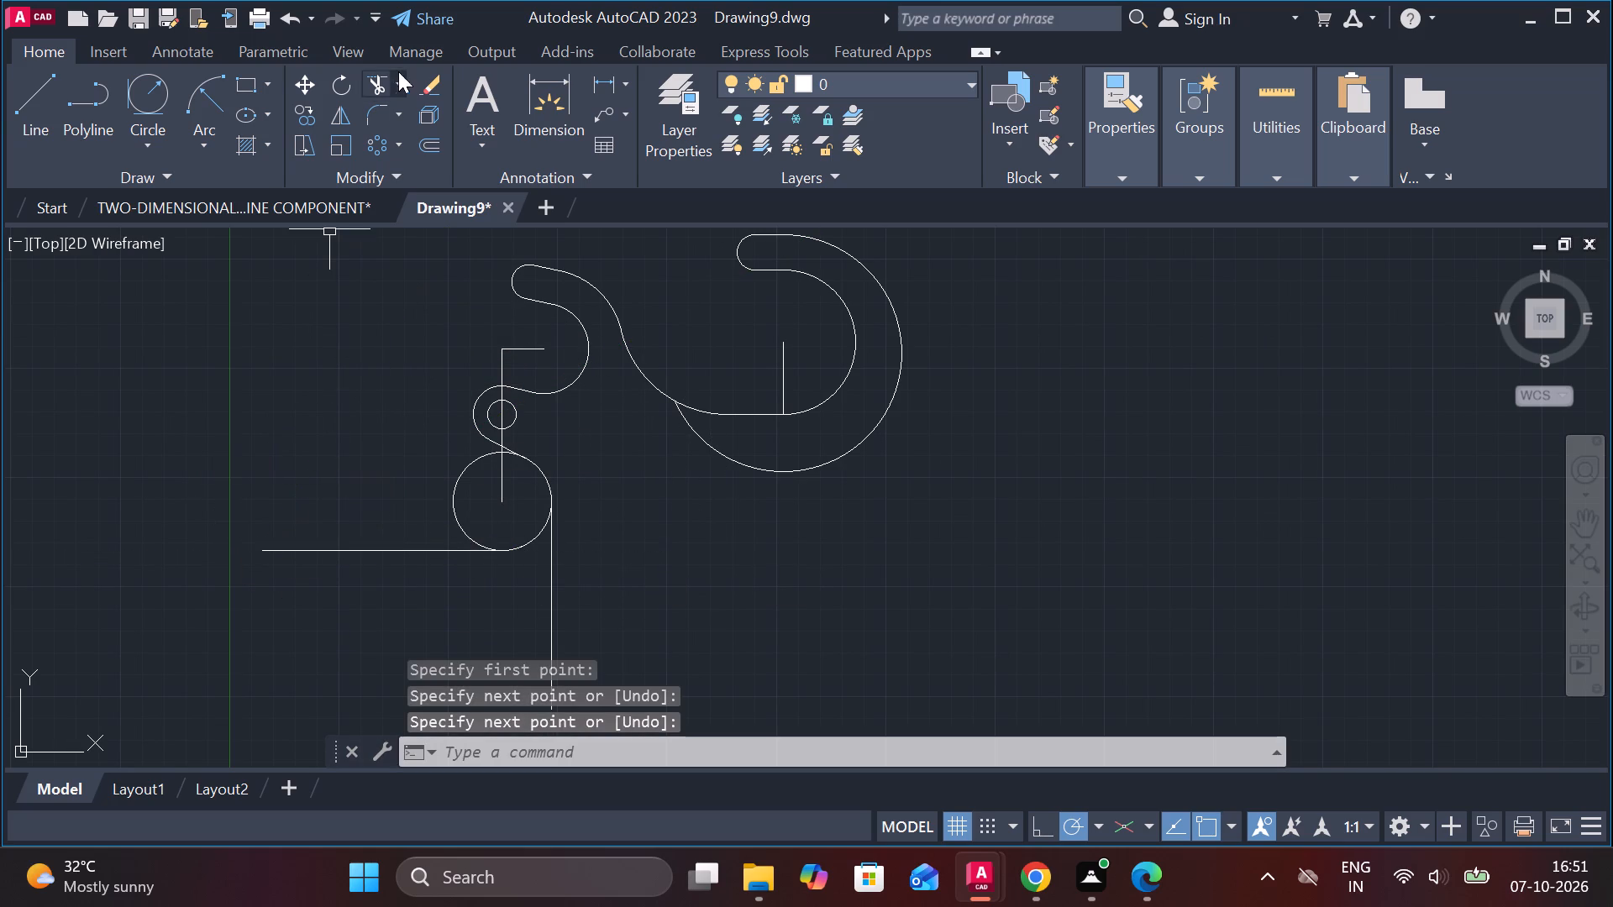
Rotate the vertical tangent line by -20° about the lower circle's center.
click(337, 87)
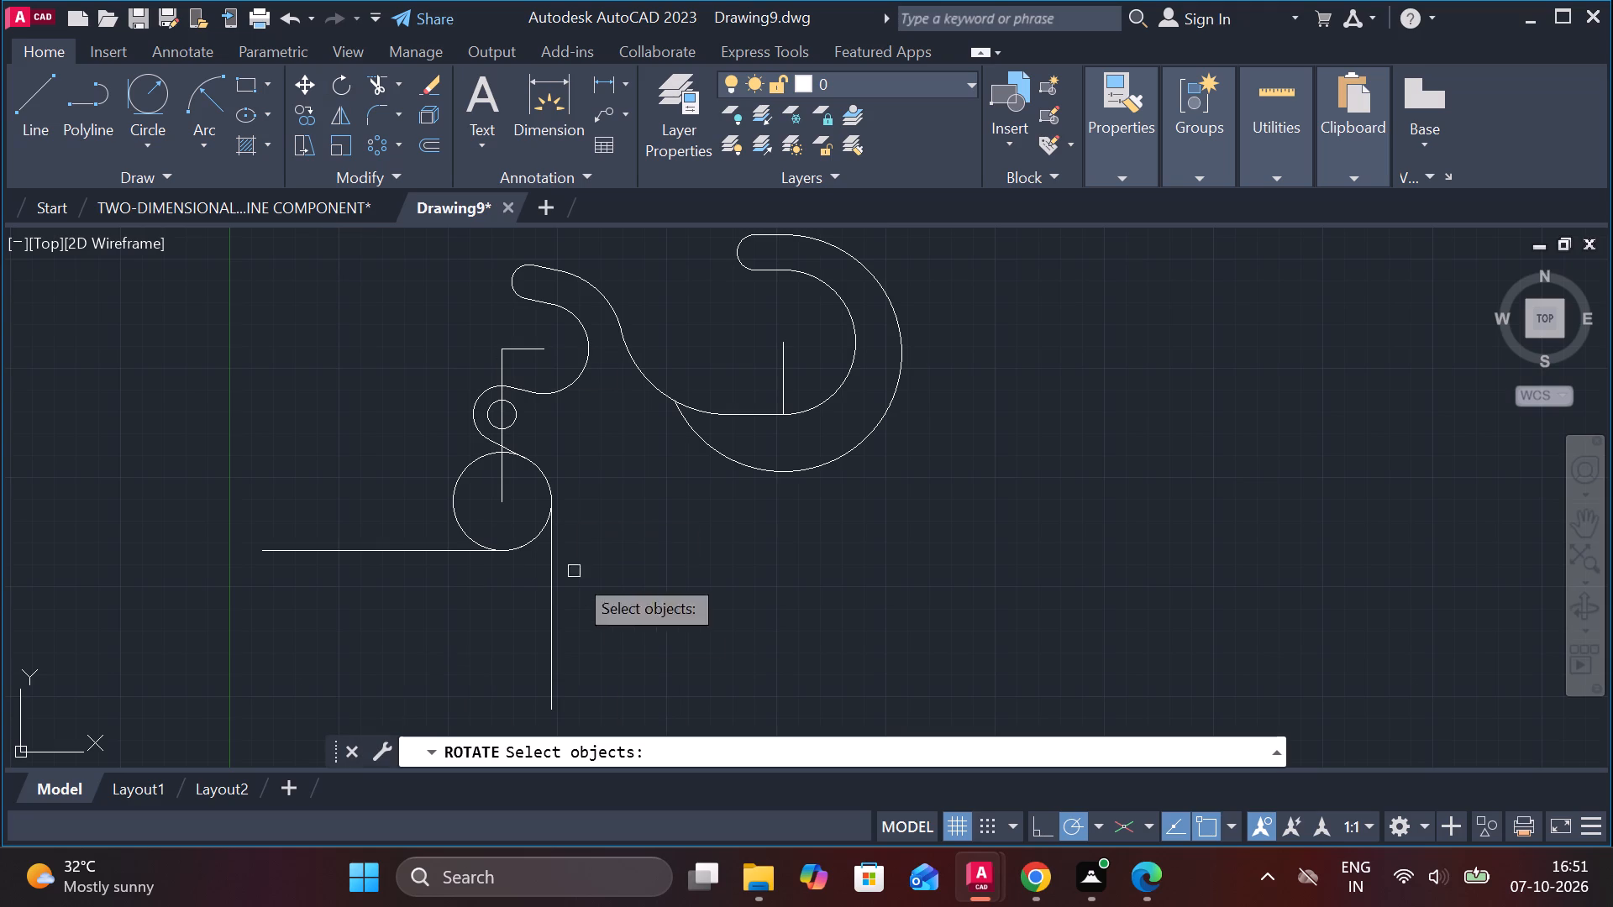
click(555, 629)
key(Return)
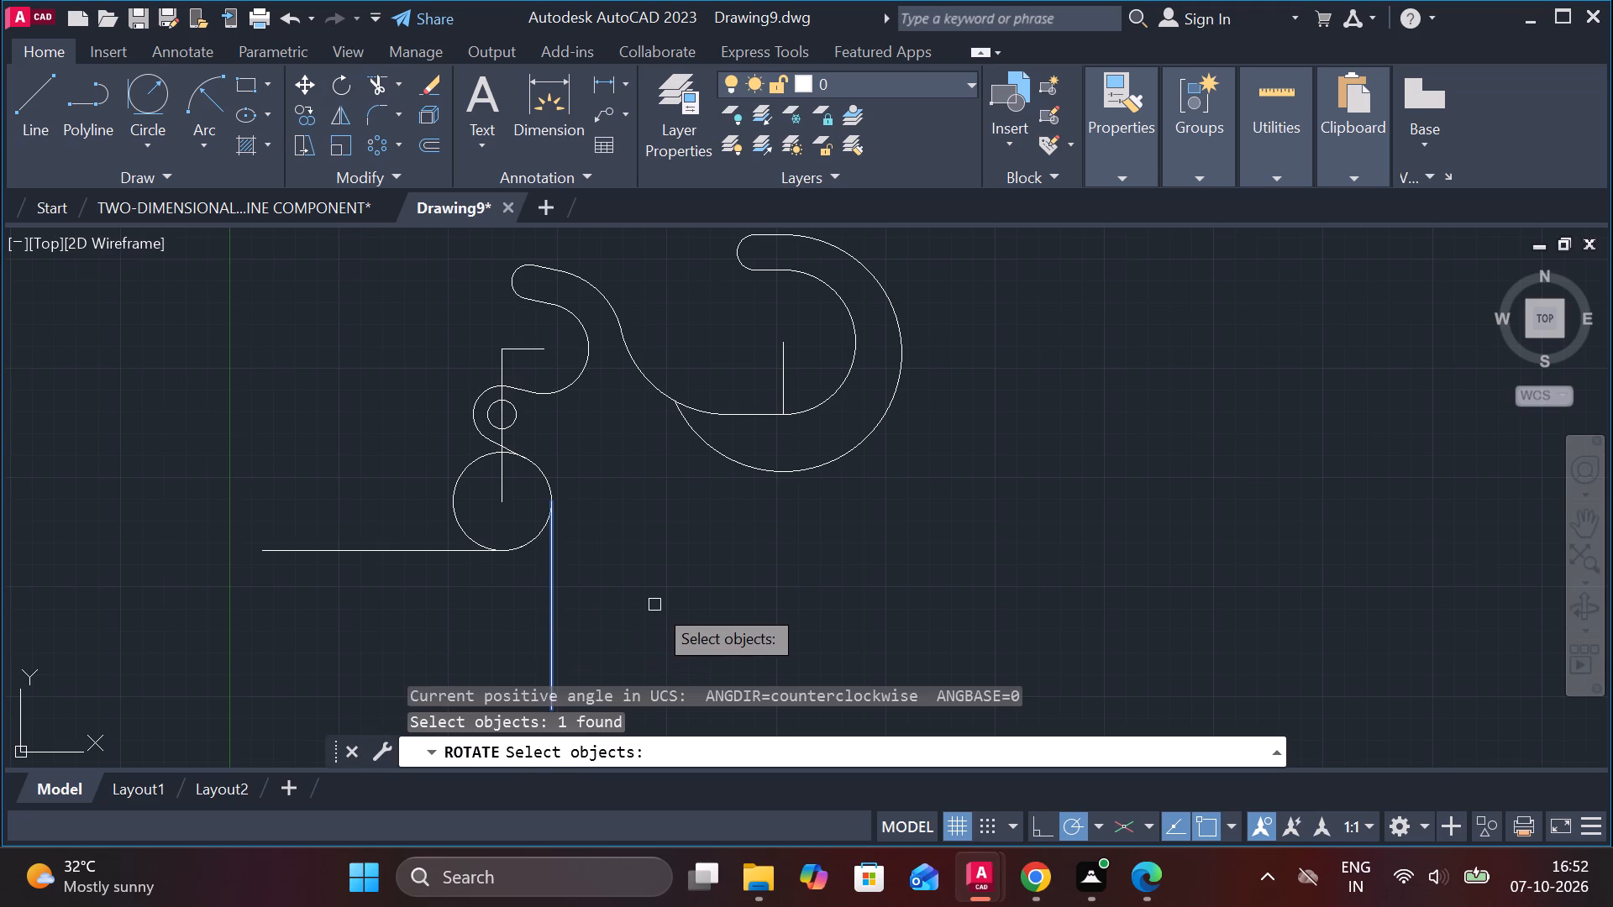
click(503, 506)
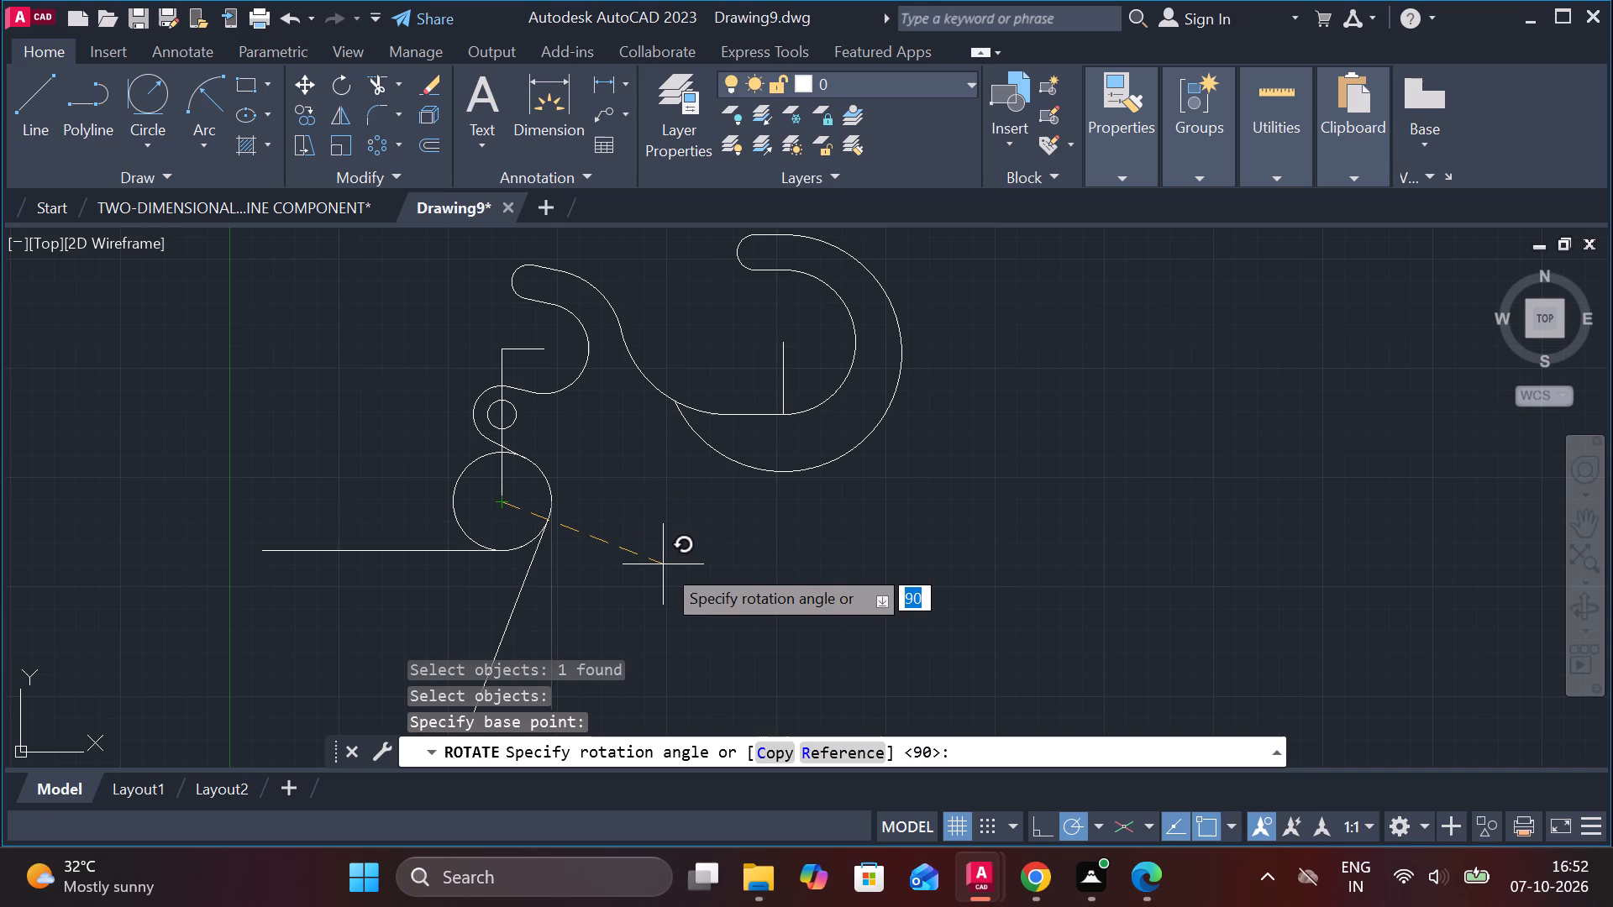
text(-20)
key(Return)
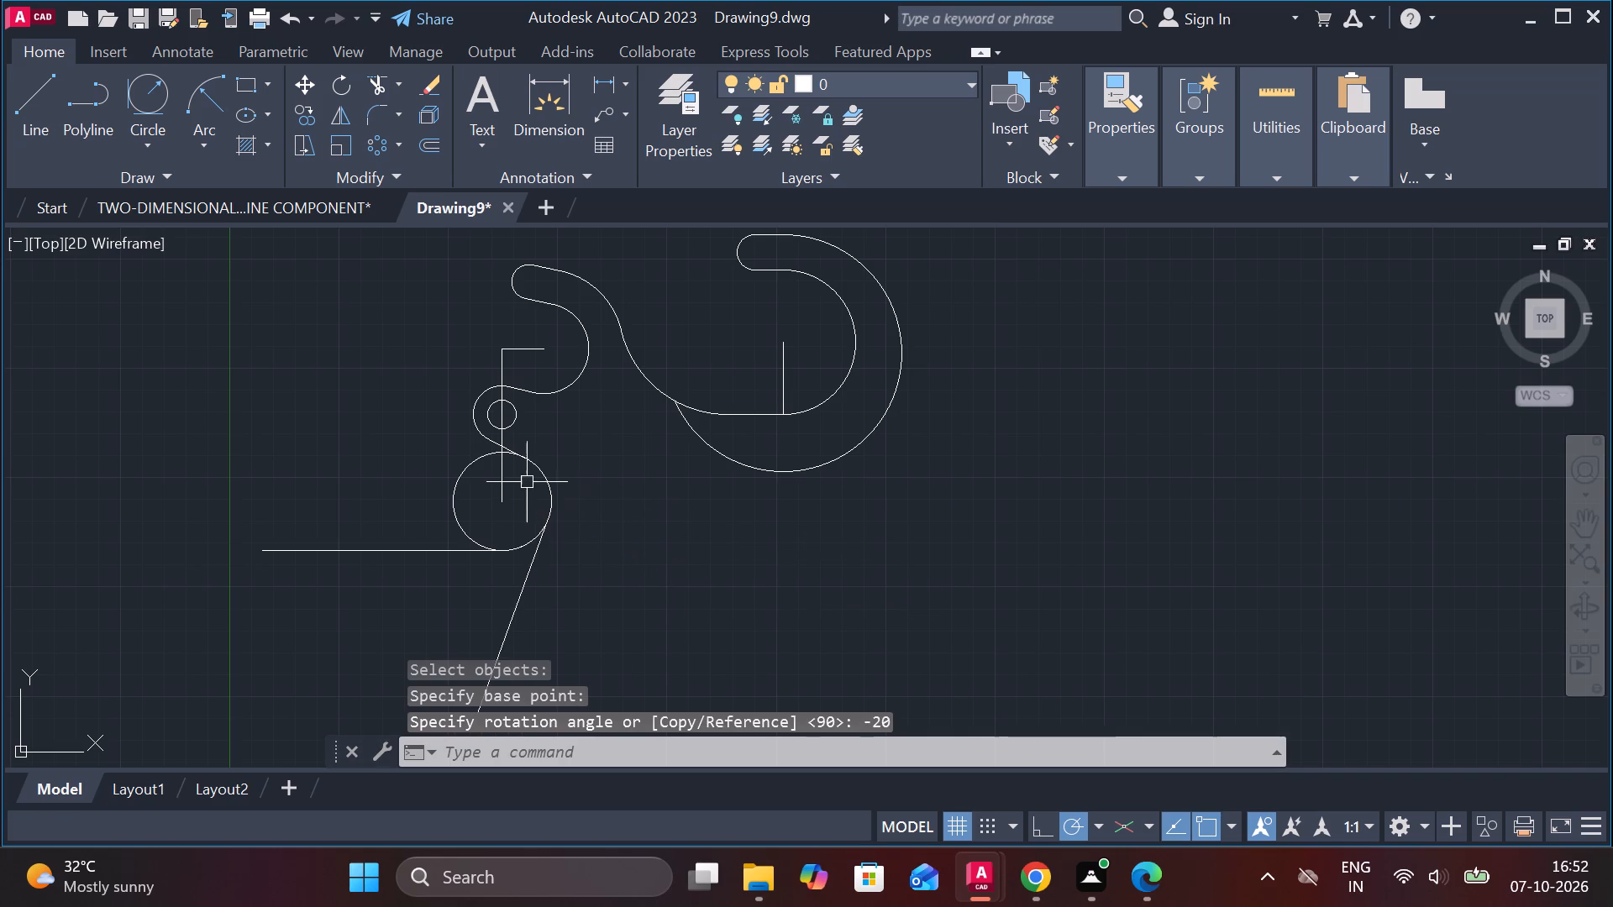
Draw a horizontal line leftward from the small hole's center, extending past the boss outline.
scroll(645, 553, down, 1)
middle_drag(643, 554, 688, 474)
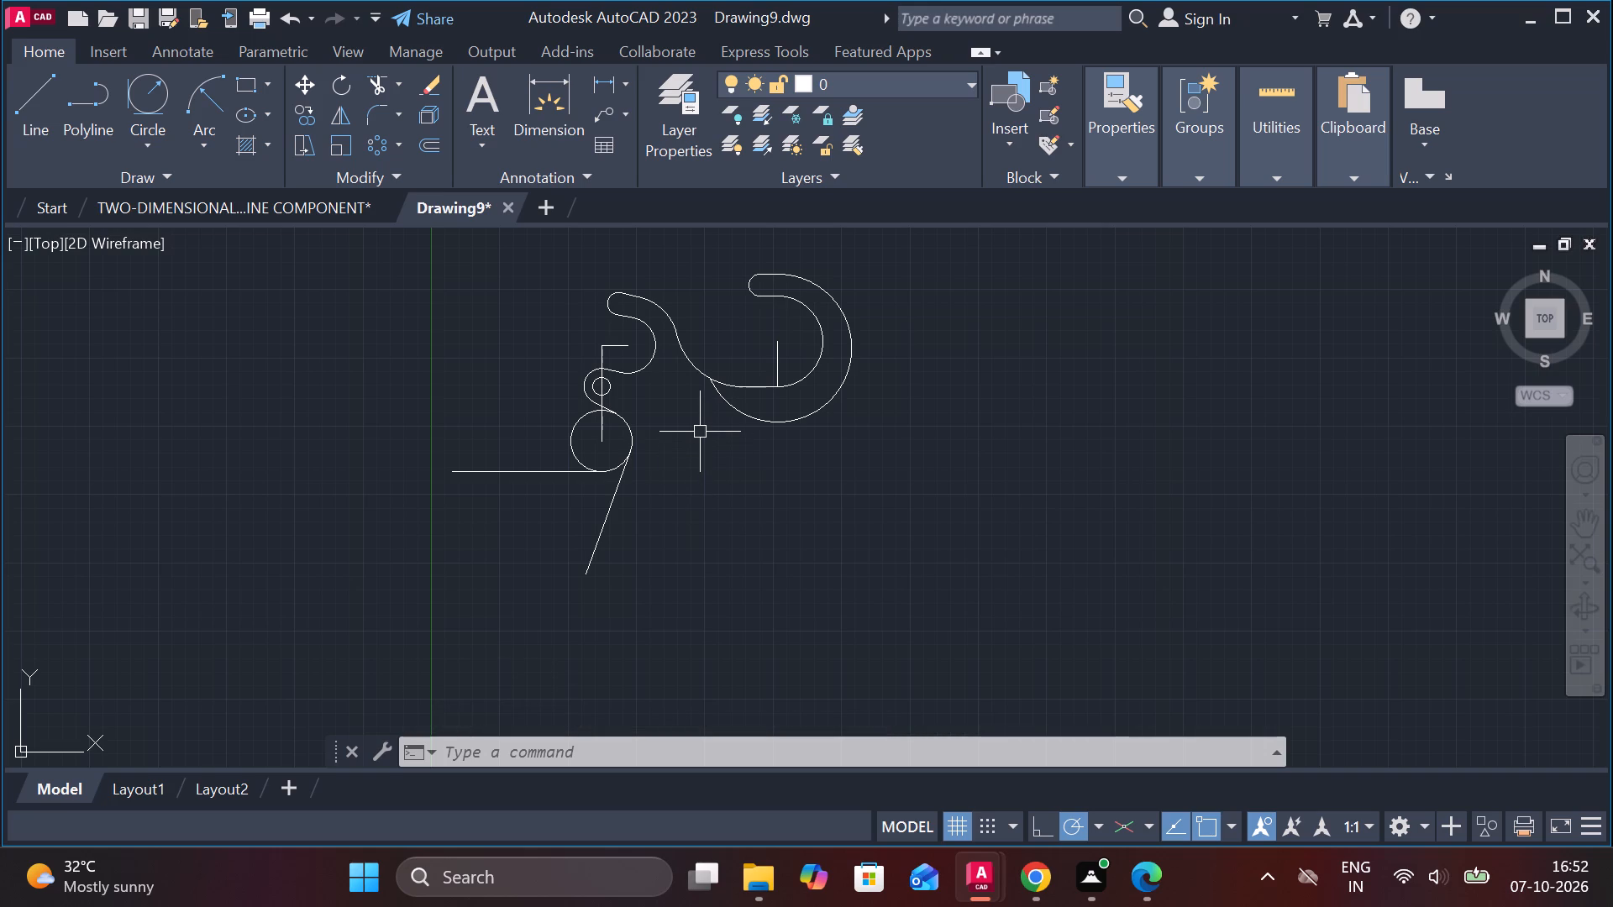
scroll(670, 397, up, 1)
click(37, 98)
click(558, 373)
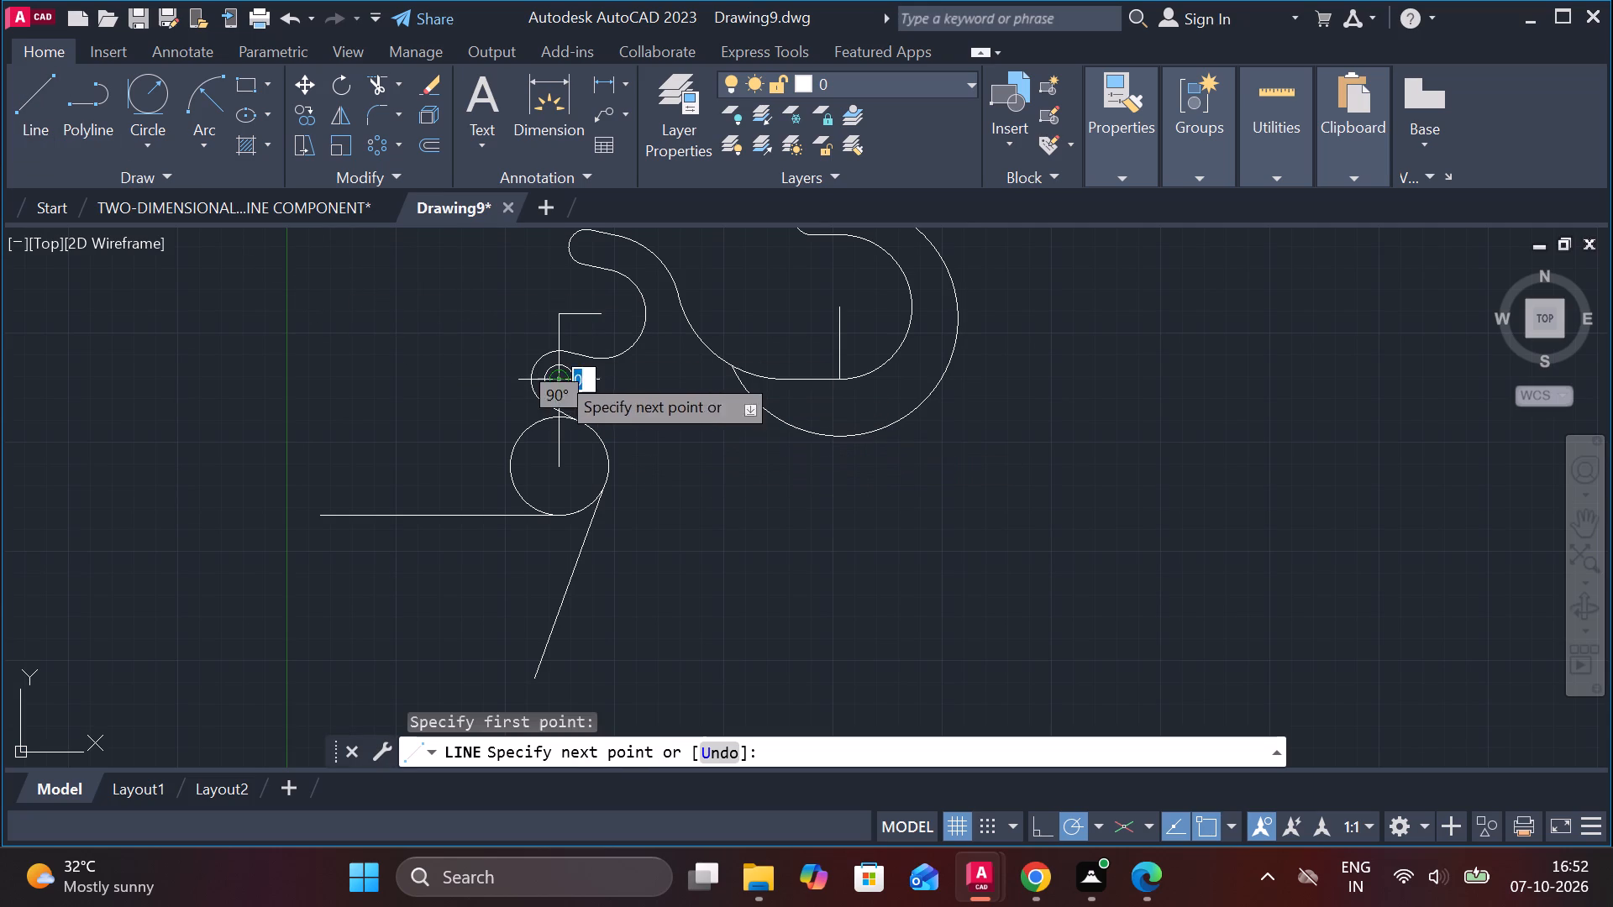
scroll(464, 385, up, 2)
click(365, 370)
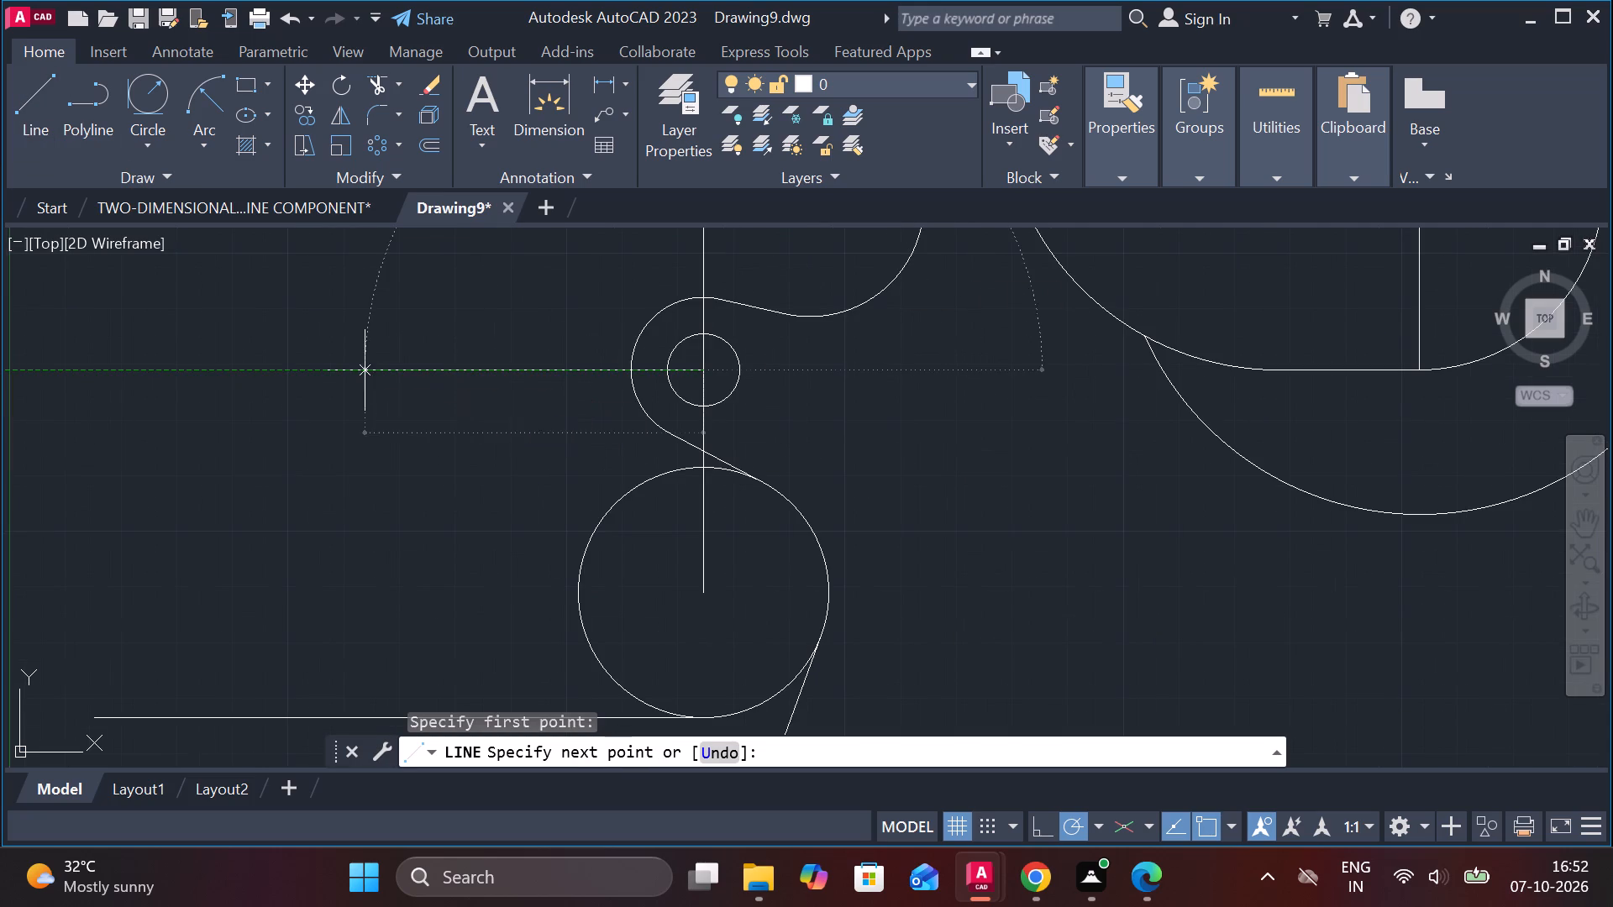
key(space)
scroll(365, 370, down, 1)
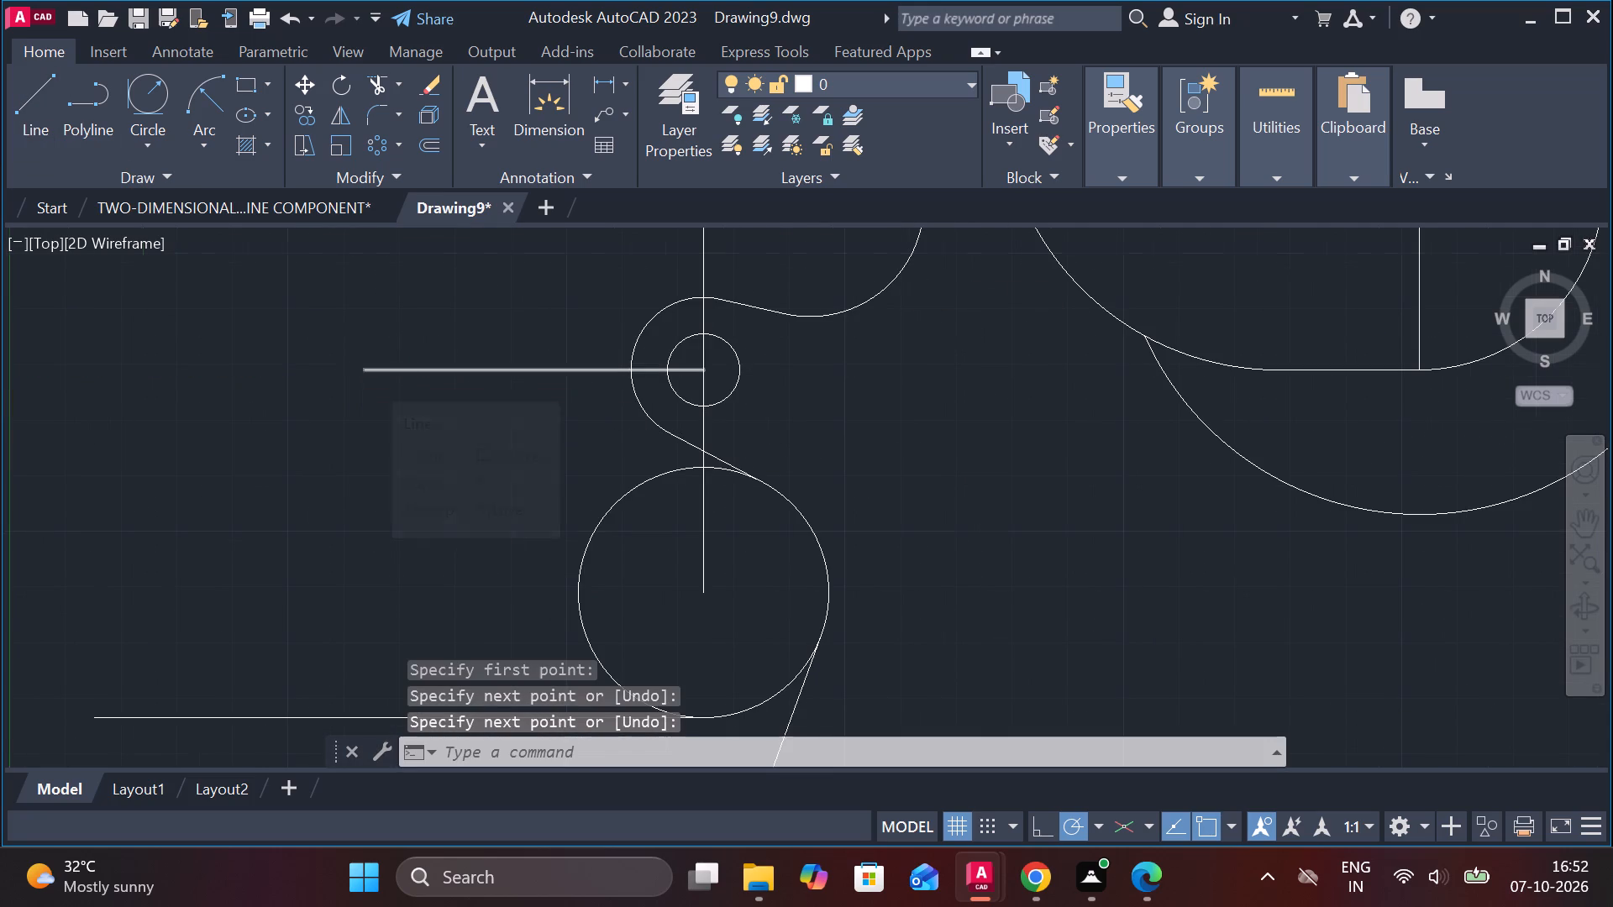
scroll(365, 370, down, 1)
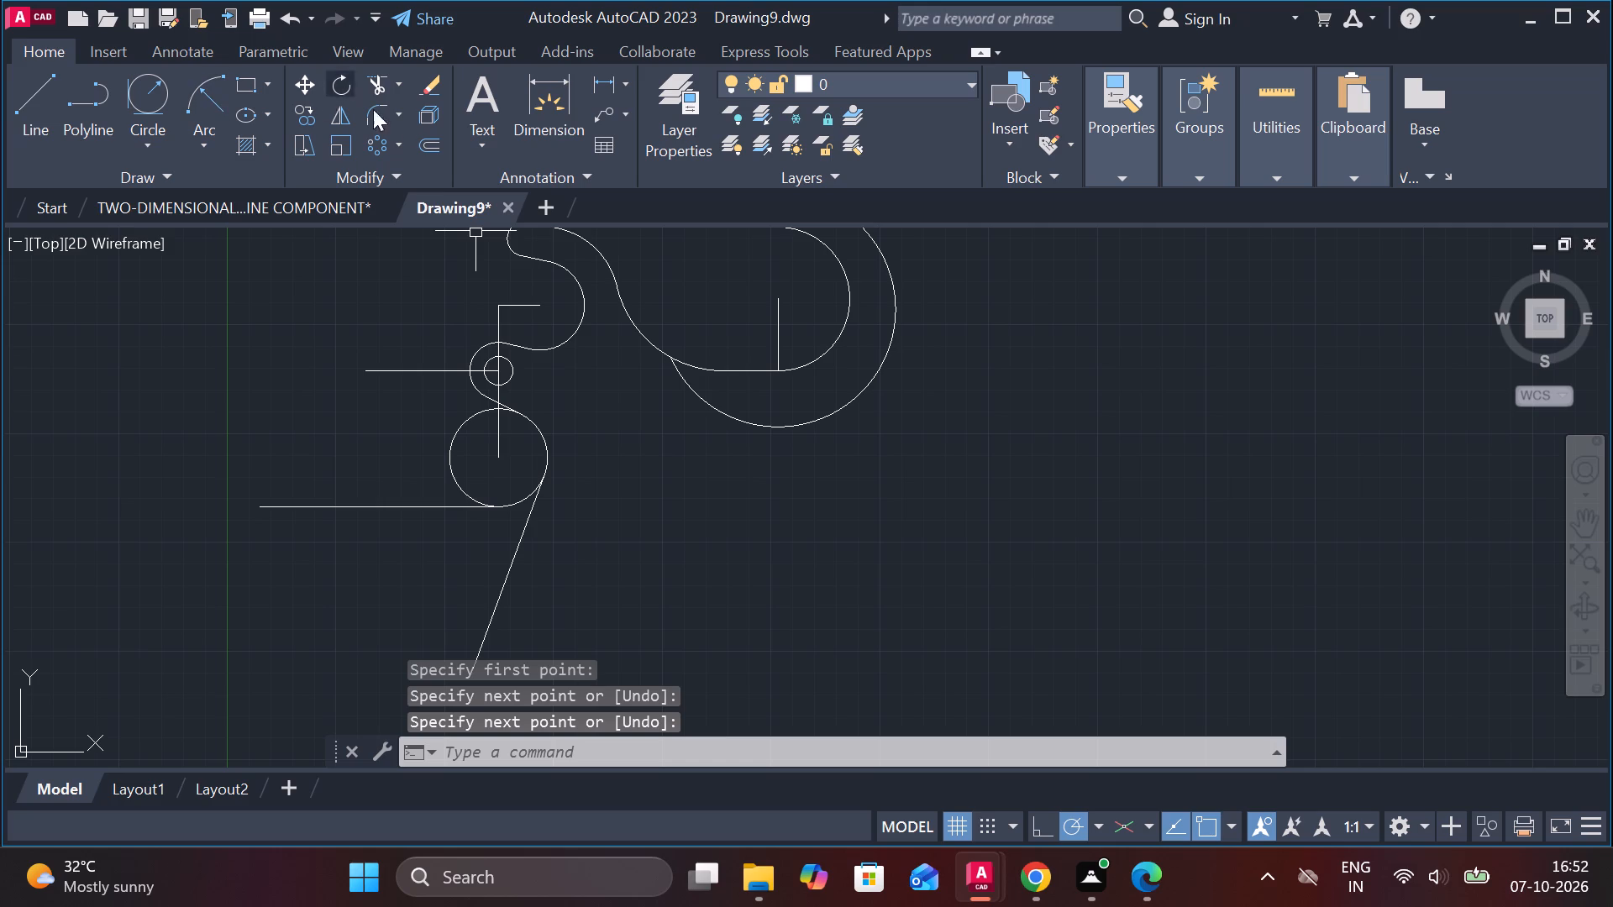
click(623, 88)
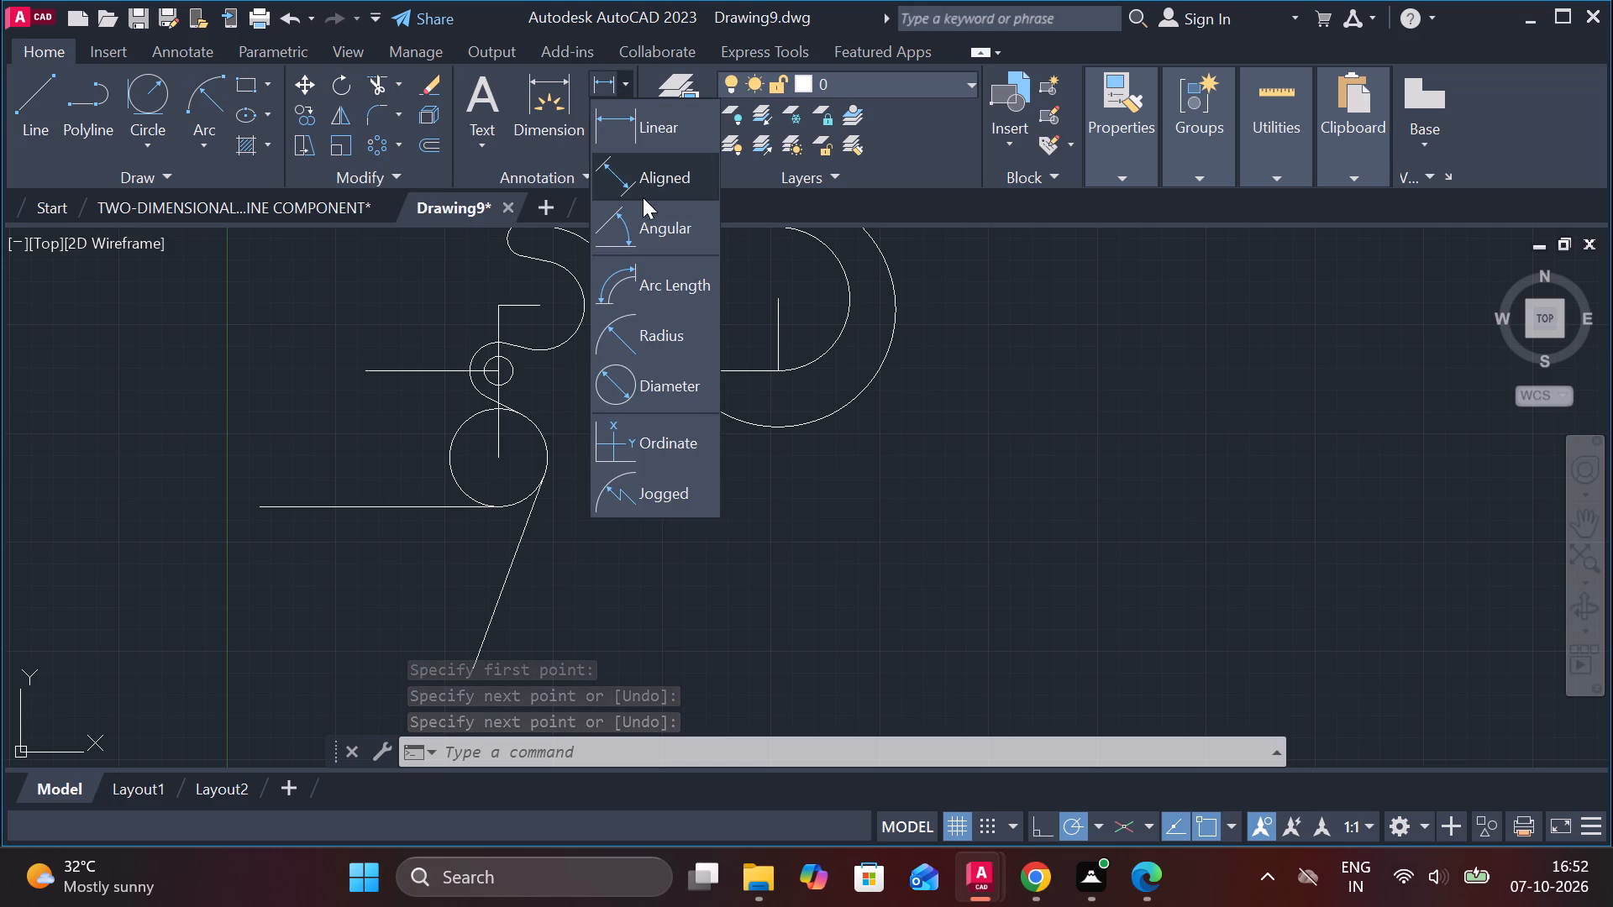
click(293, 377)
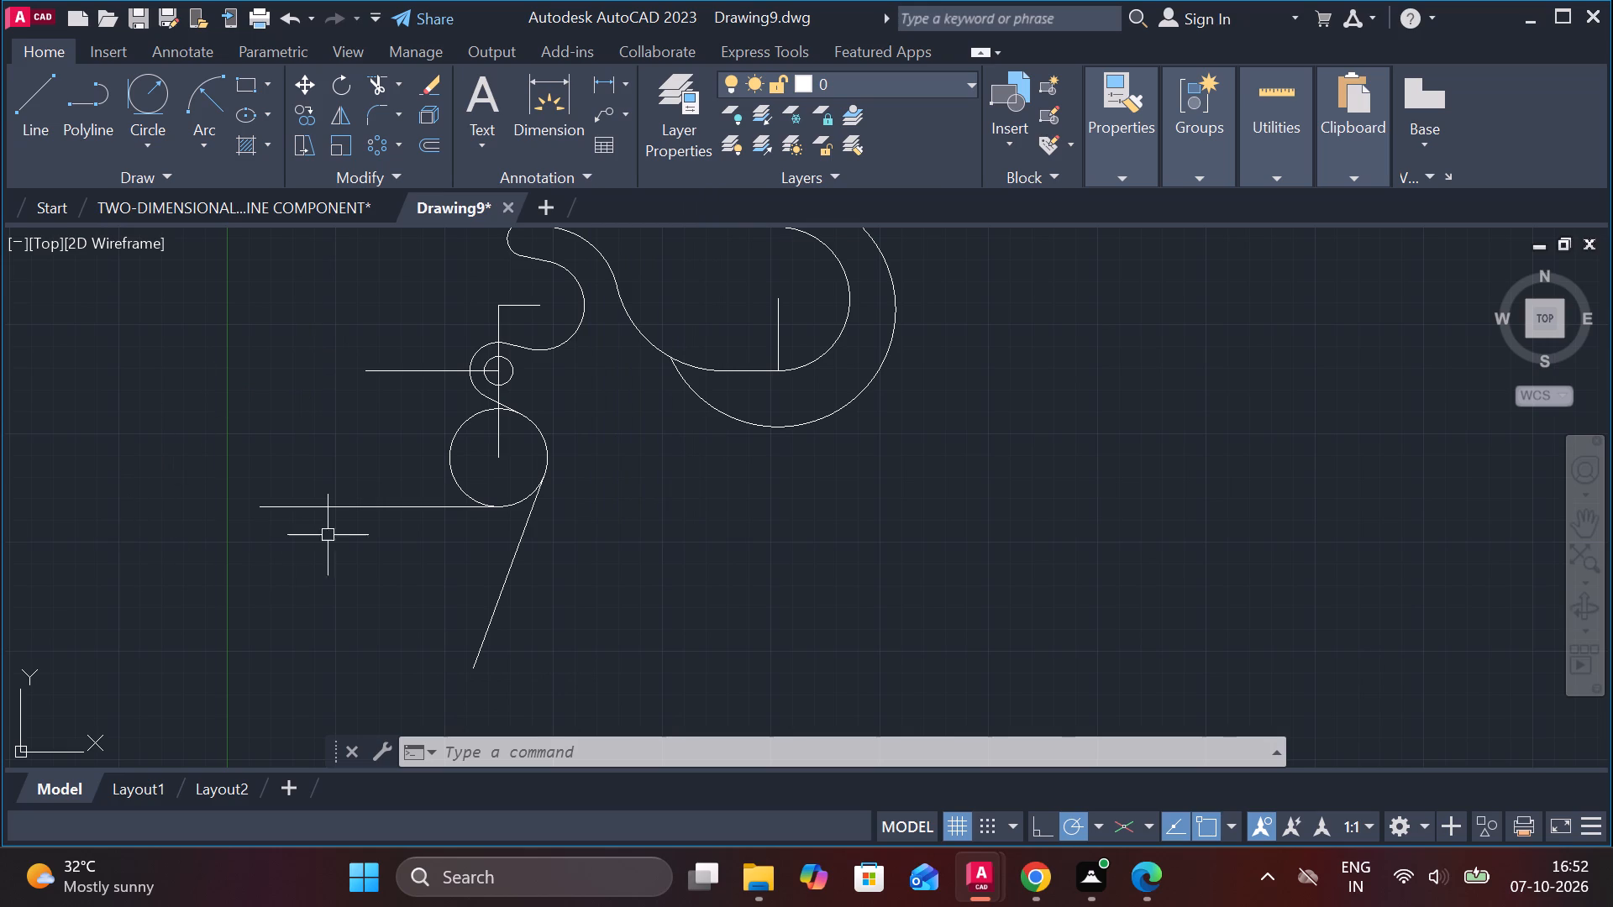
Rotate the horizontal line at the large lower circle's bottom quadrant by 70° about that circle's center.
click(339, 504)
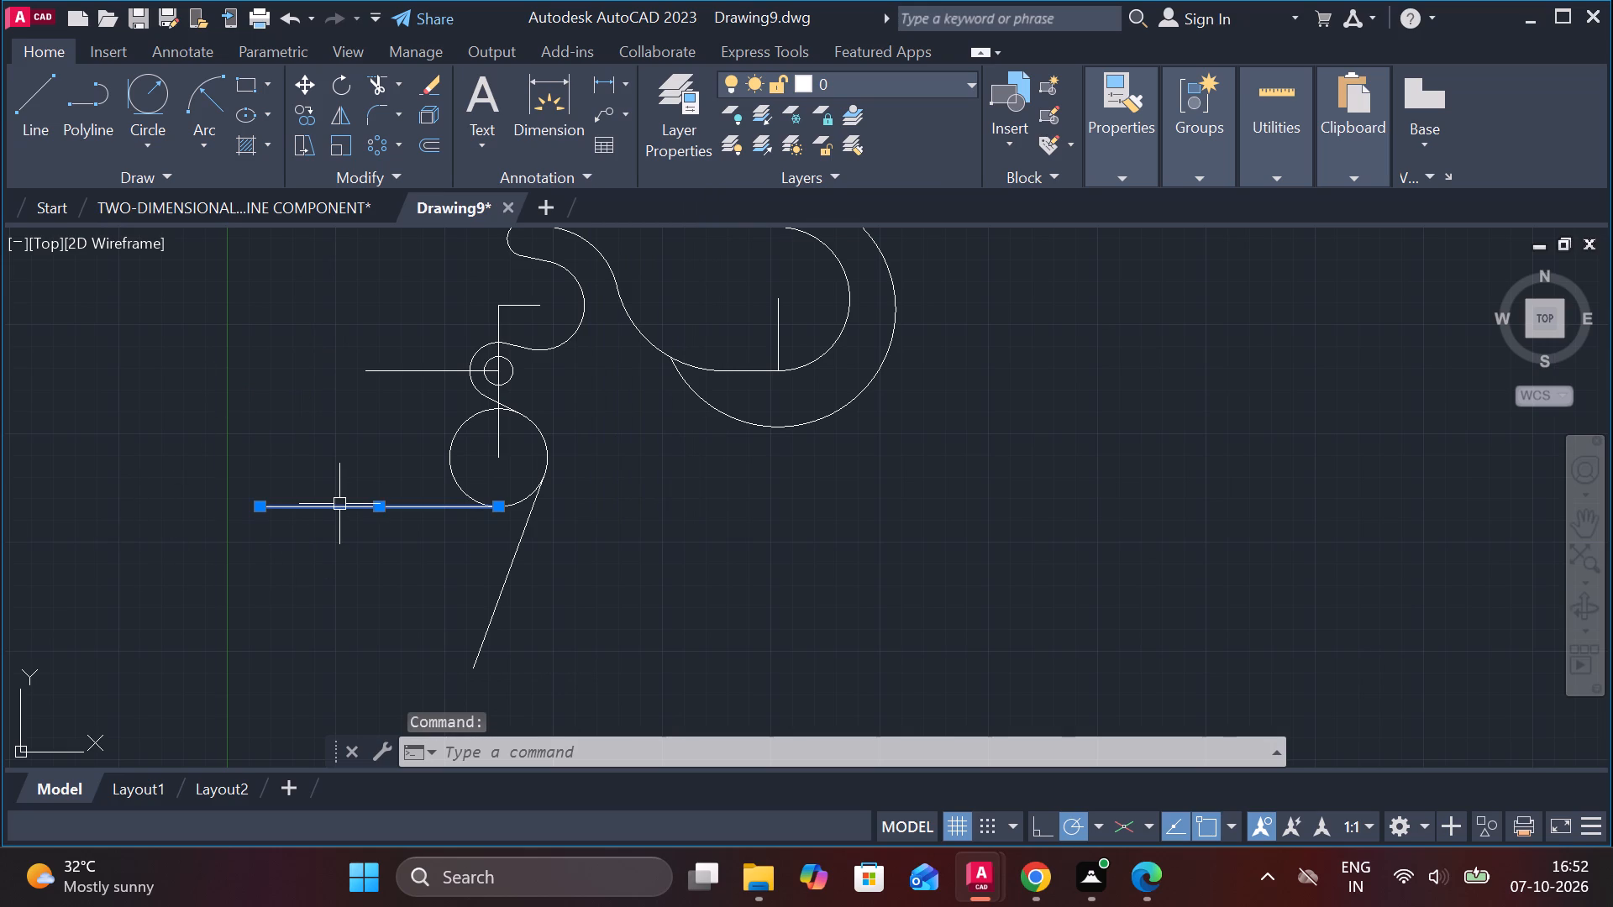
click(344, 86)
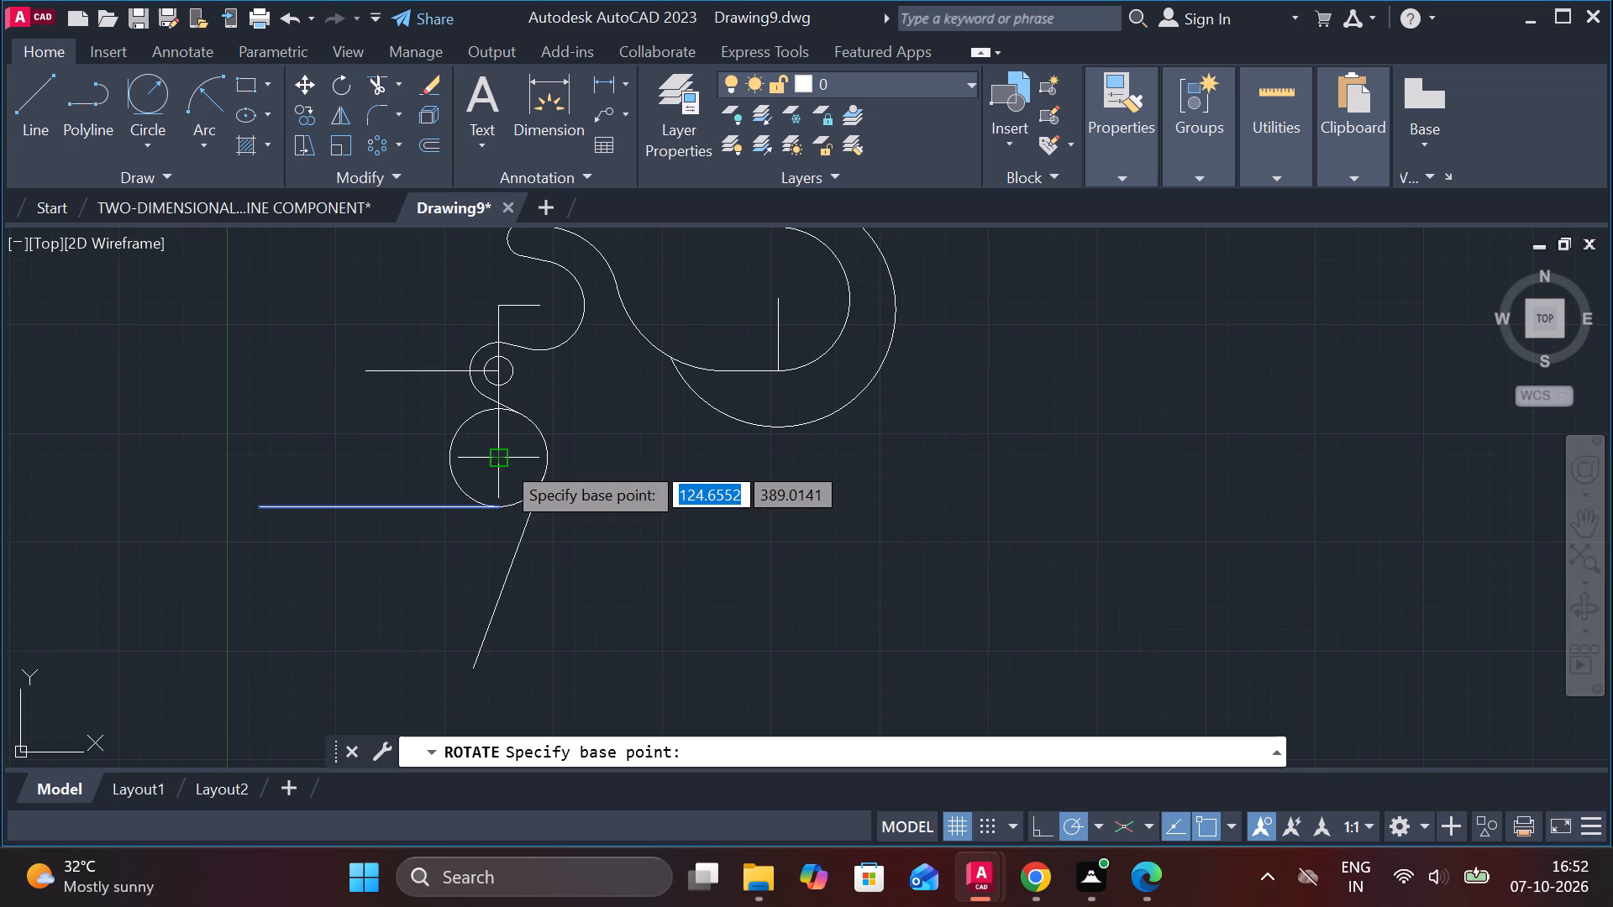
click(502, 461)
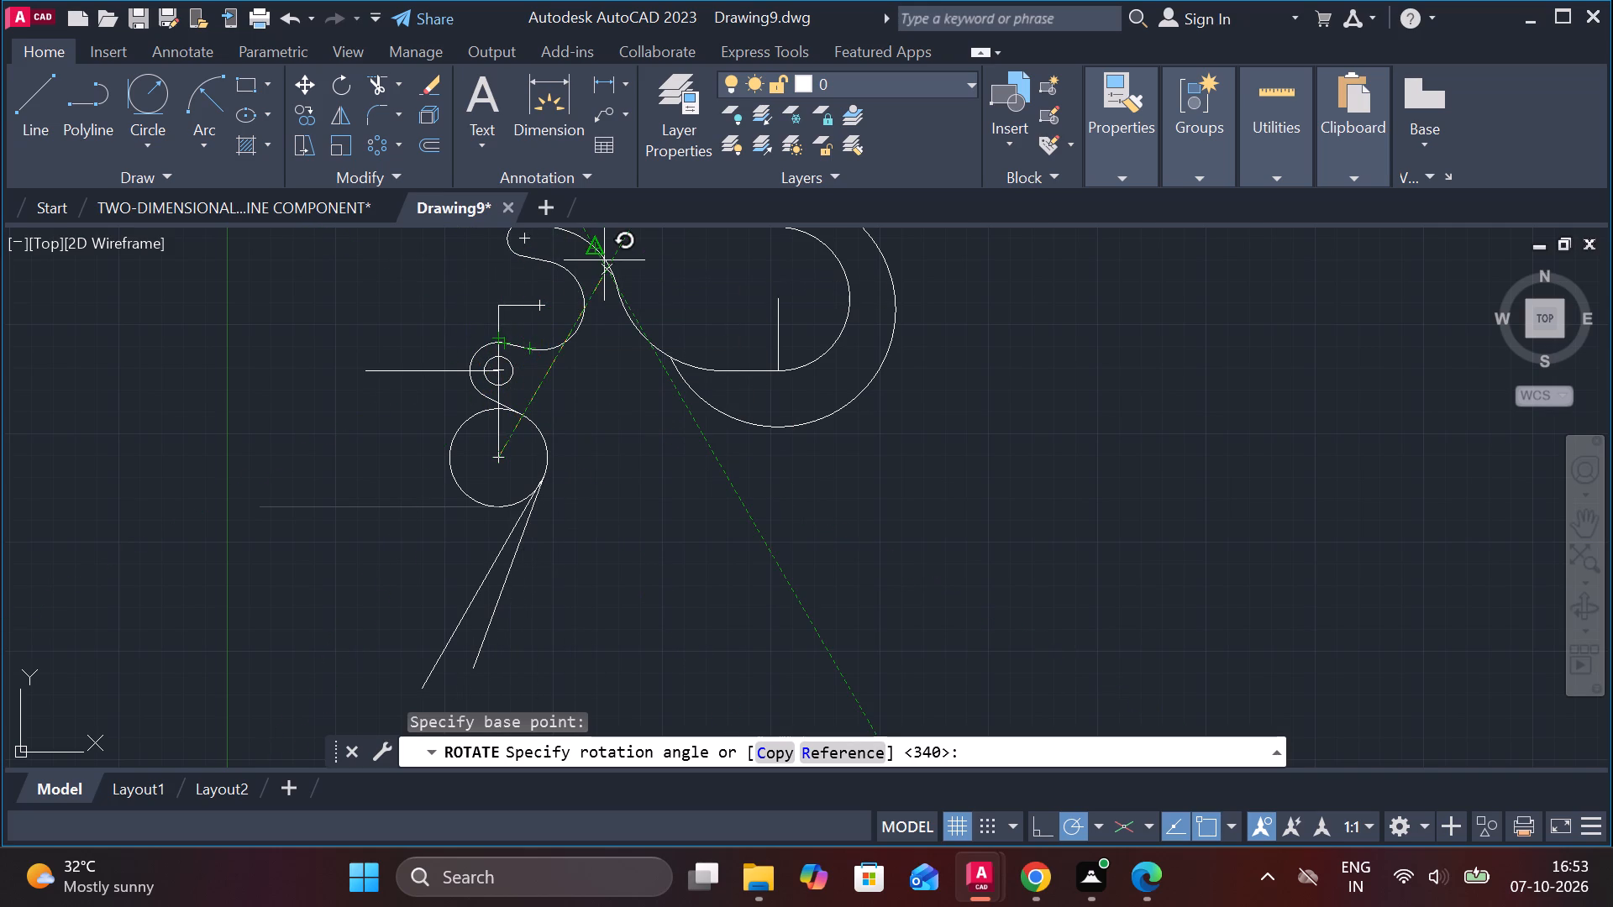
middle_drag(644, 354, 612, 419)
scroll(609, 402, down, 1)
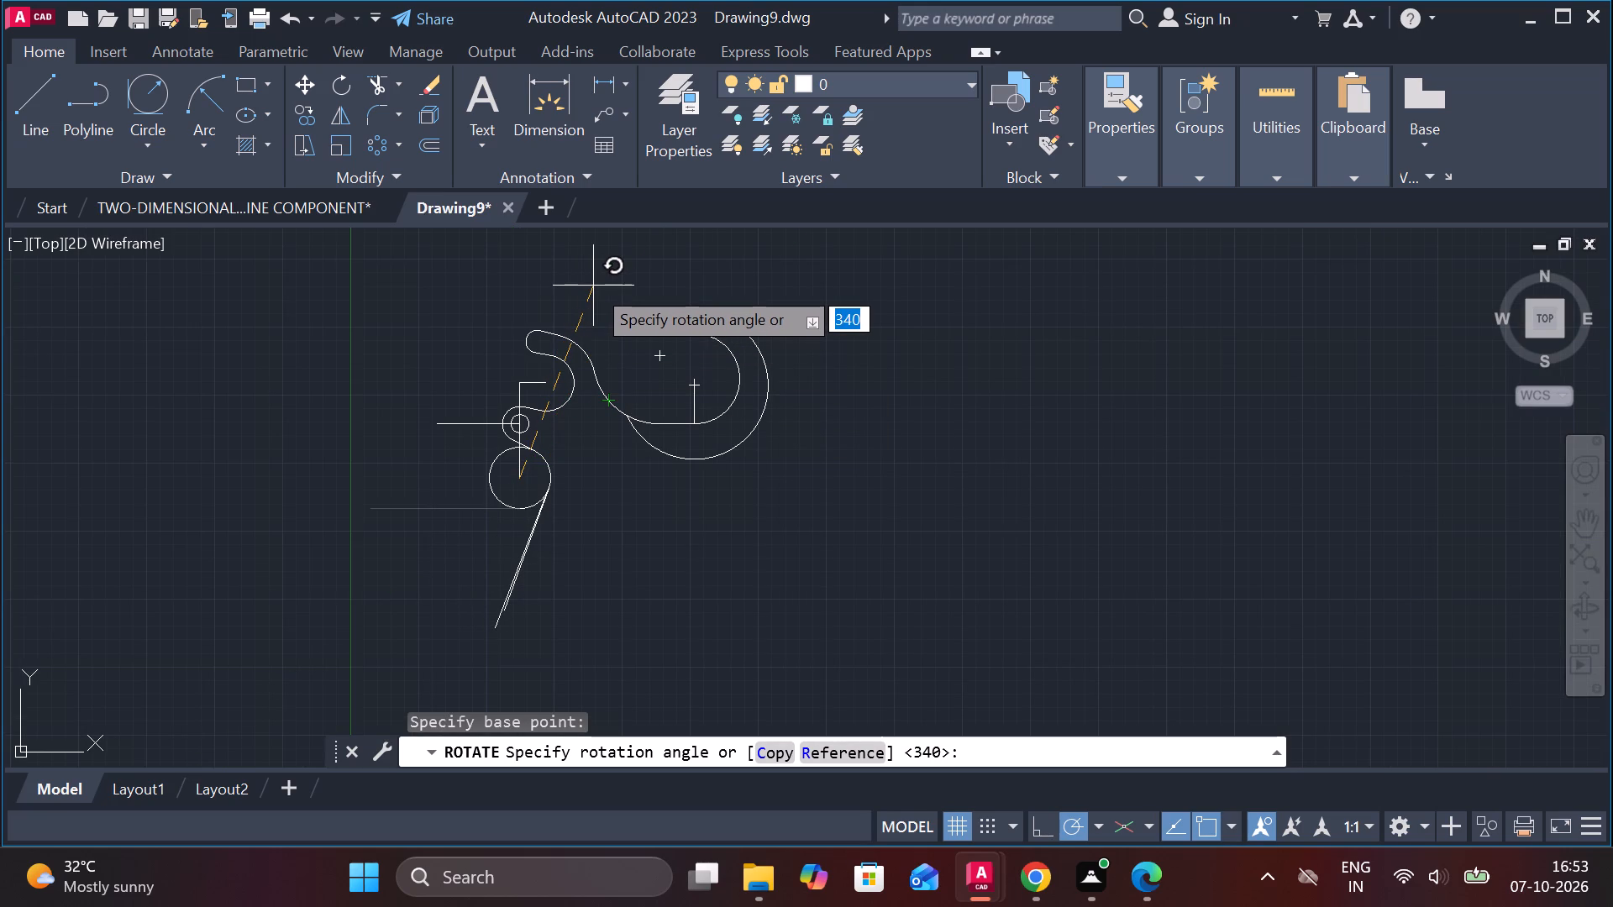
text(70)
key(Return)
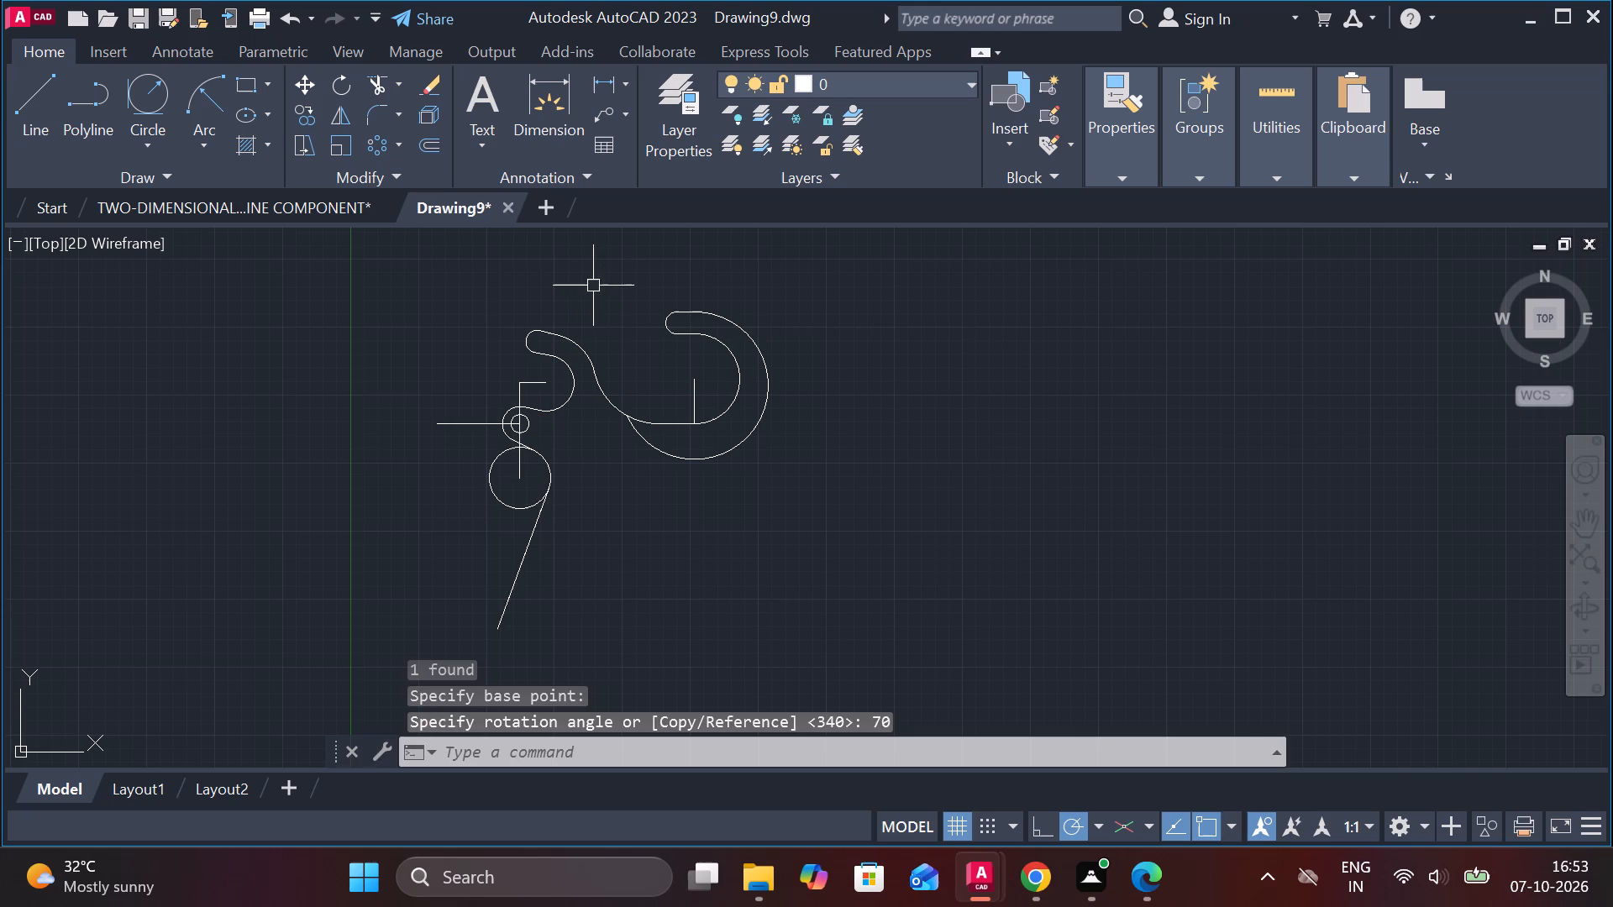
Erase the longer of the two overlapping slanted tangent lines below the large lower circle.
scroll(536, 578, up, 1)
click(509, 558)
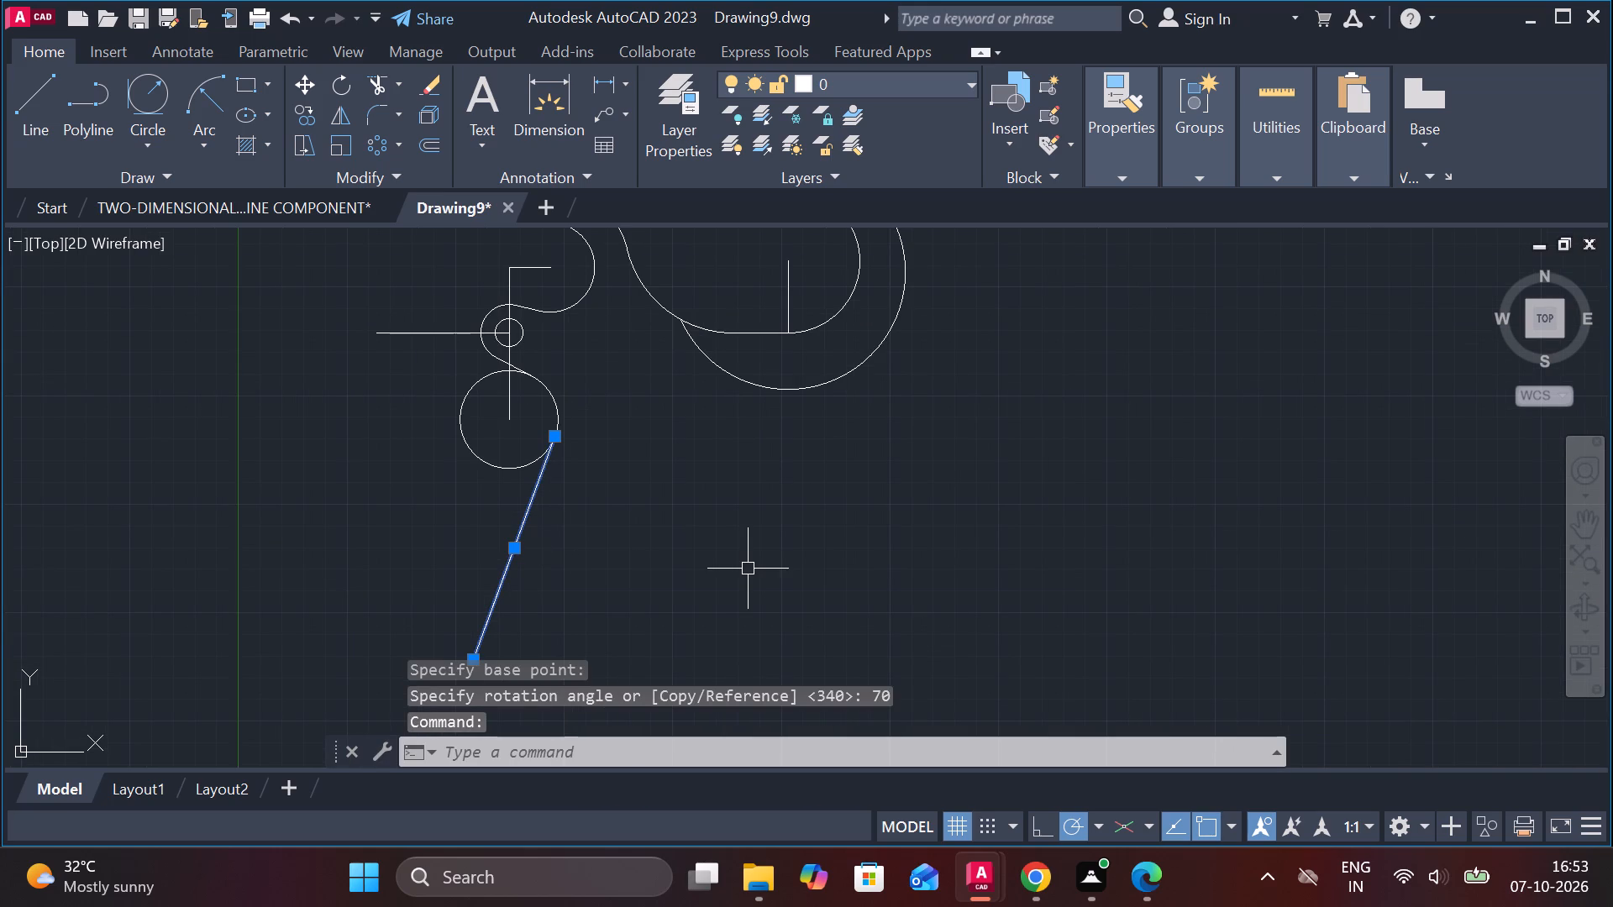
key(e)
key(Return)
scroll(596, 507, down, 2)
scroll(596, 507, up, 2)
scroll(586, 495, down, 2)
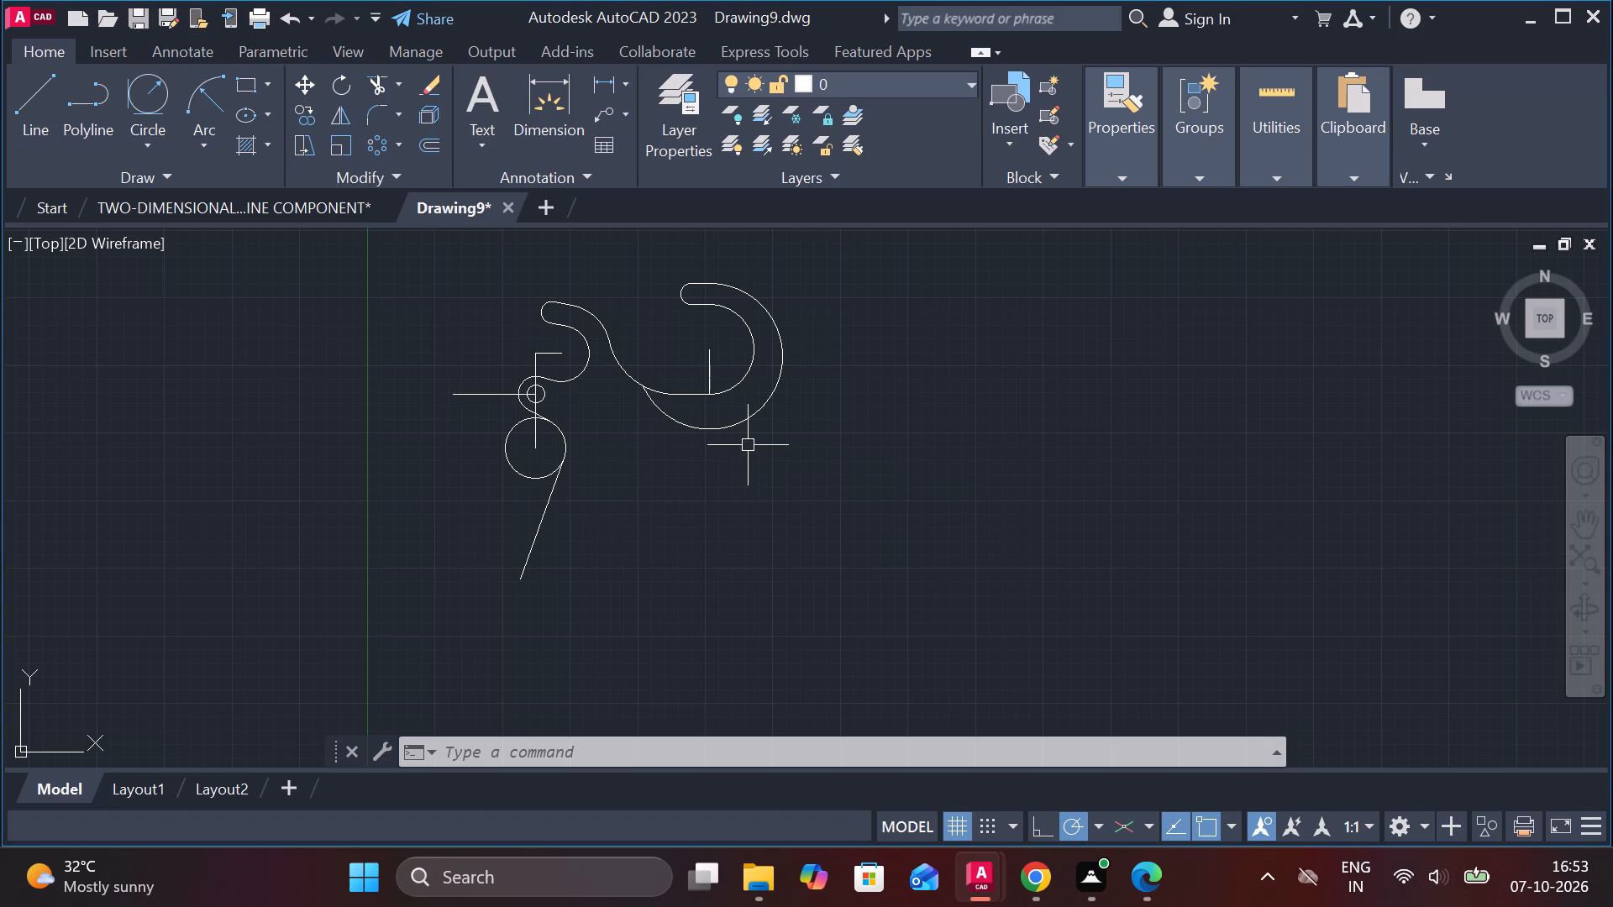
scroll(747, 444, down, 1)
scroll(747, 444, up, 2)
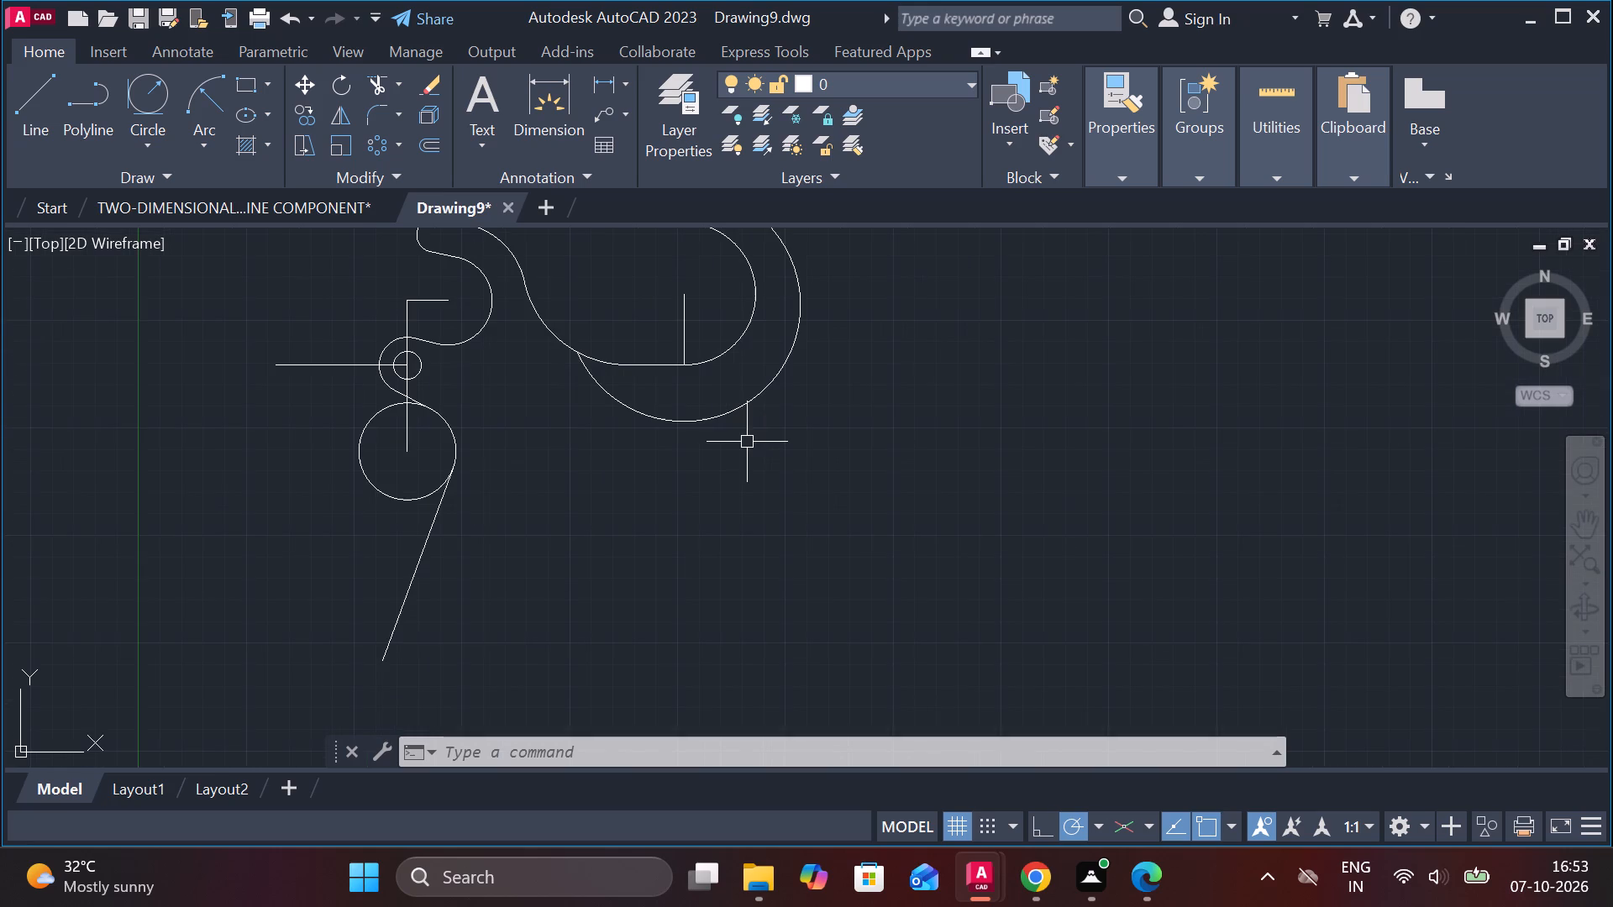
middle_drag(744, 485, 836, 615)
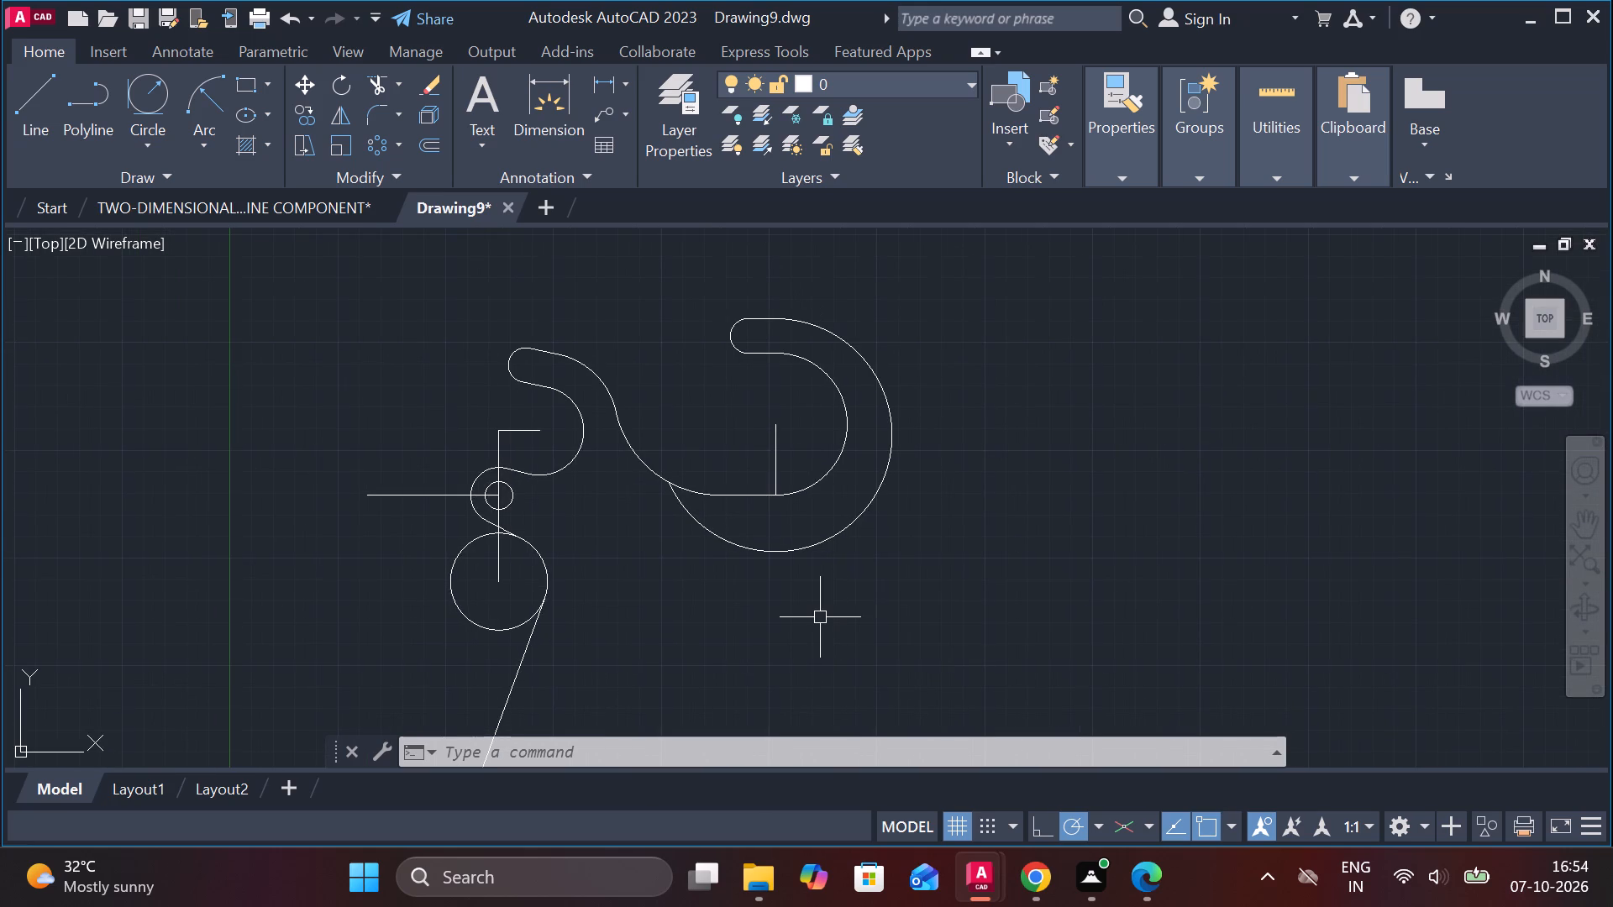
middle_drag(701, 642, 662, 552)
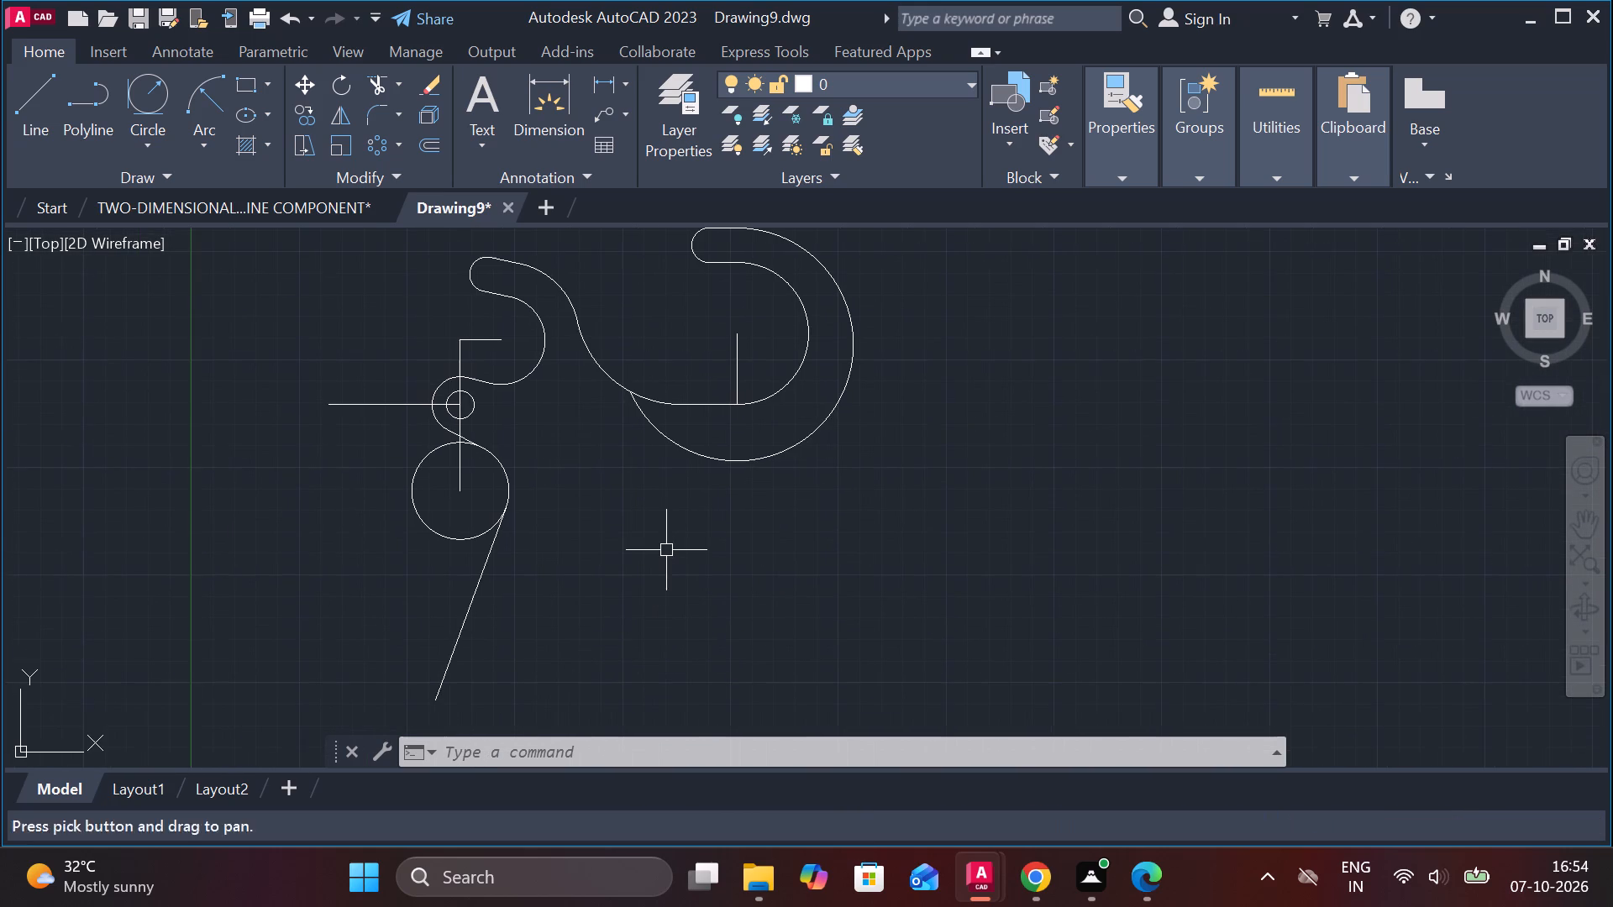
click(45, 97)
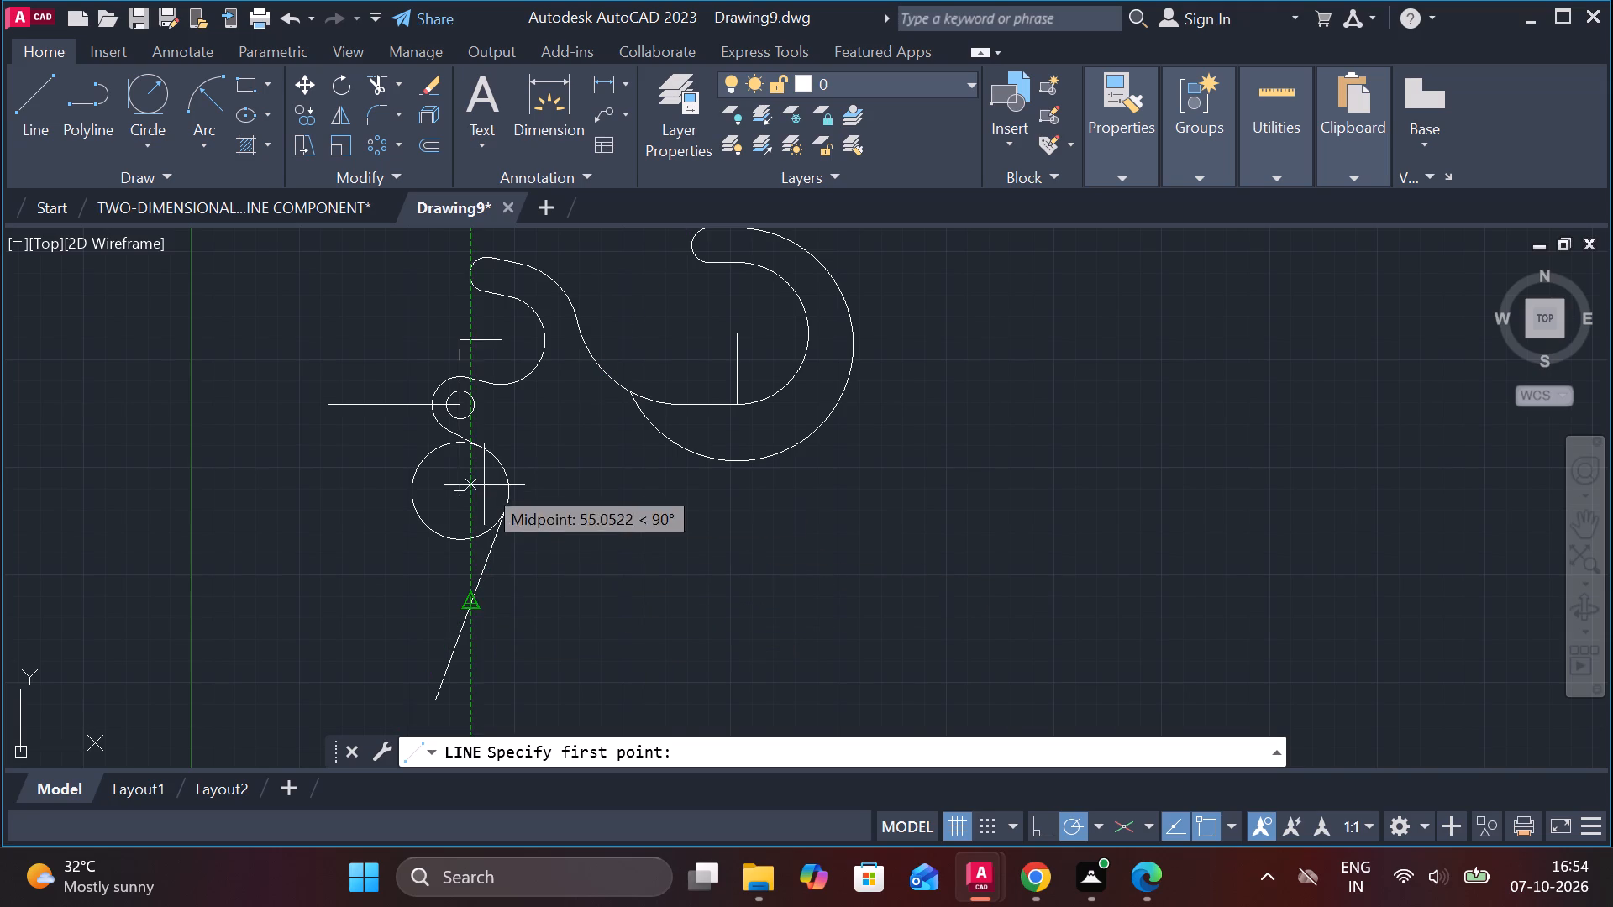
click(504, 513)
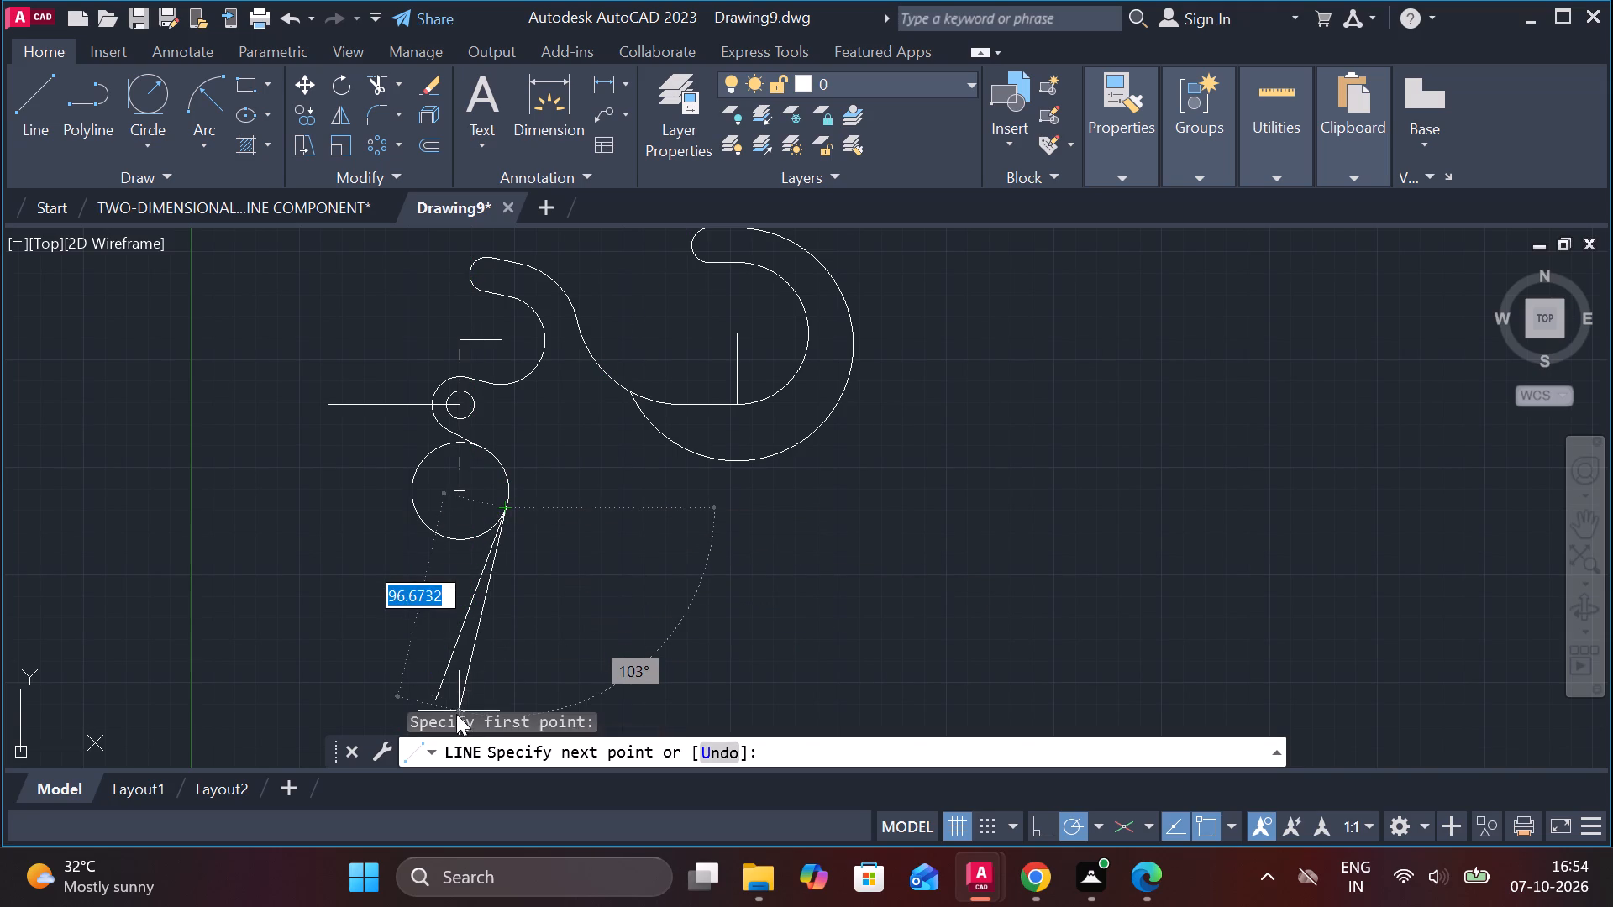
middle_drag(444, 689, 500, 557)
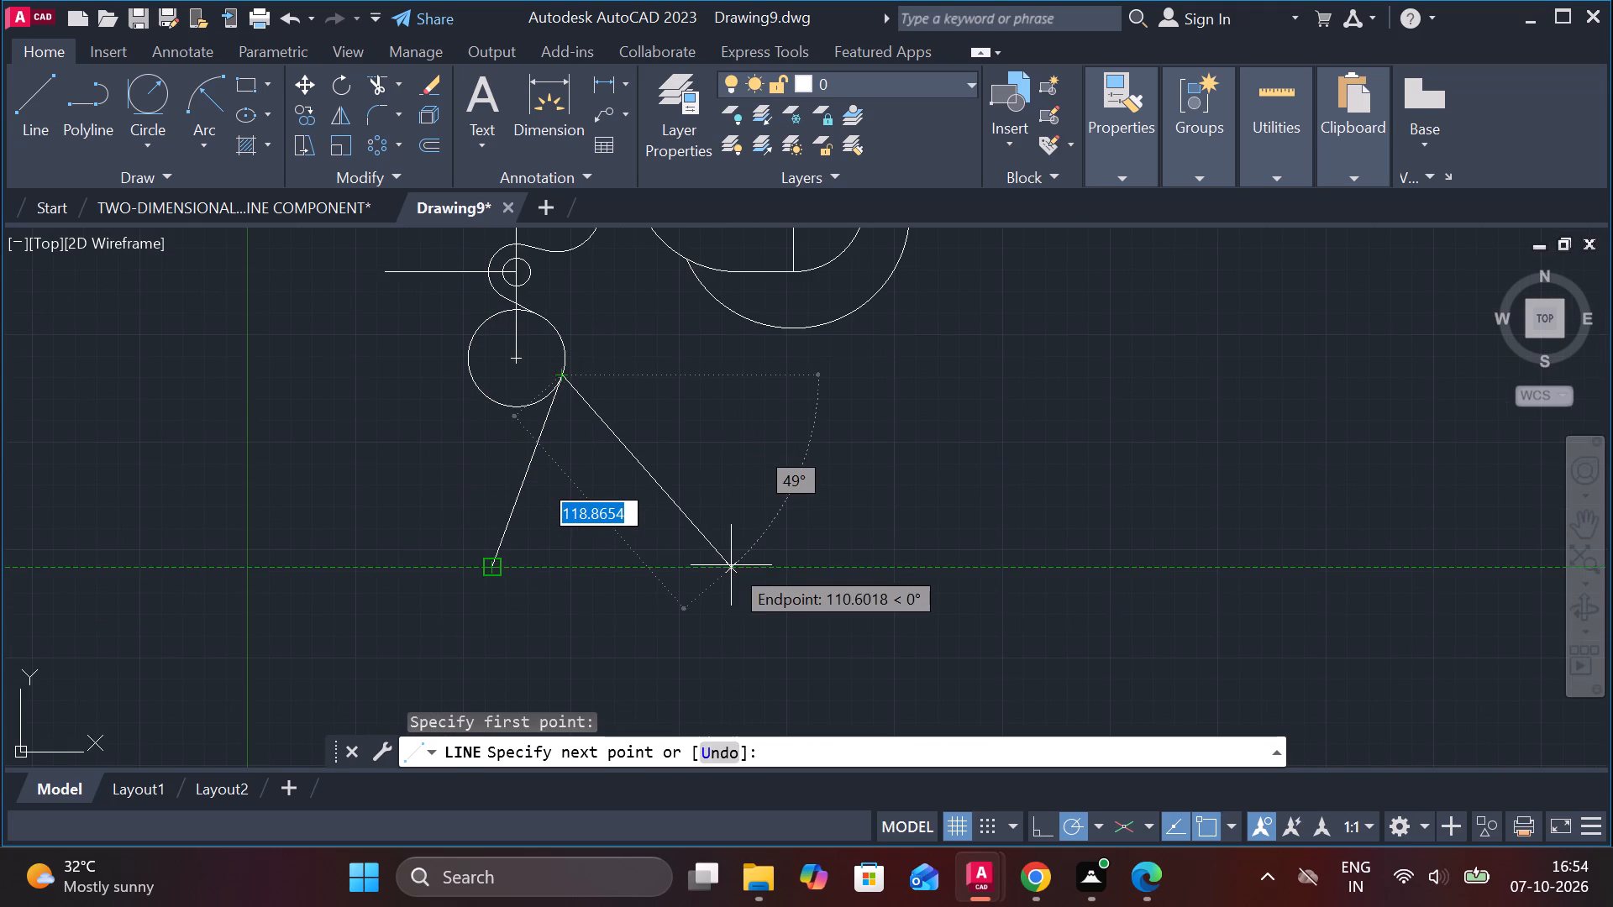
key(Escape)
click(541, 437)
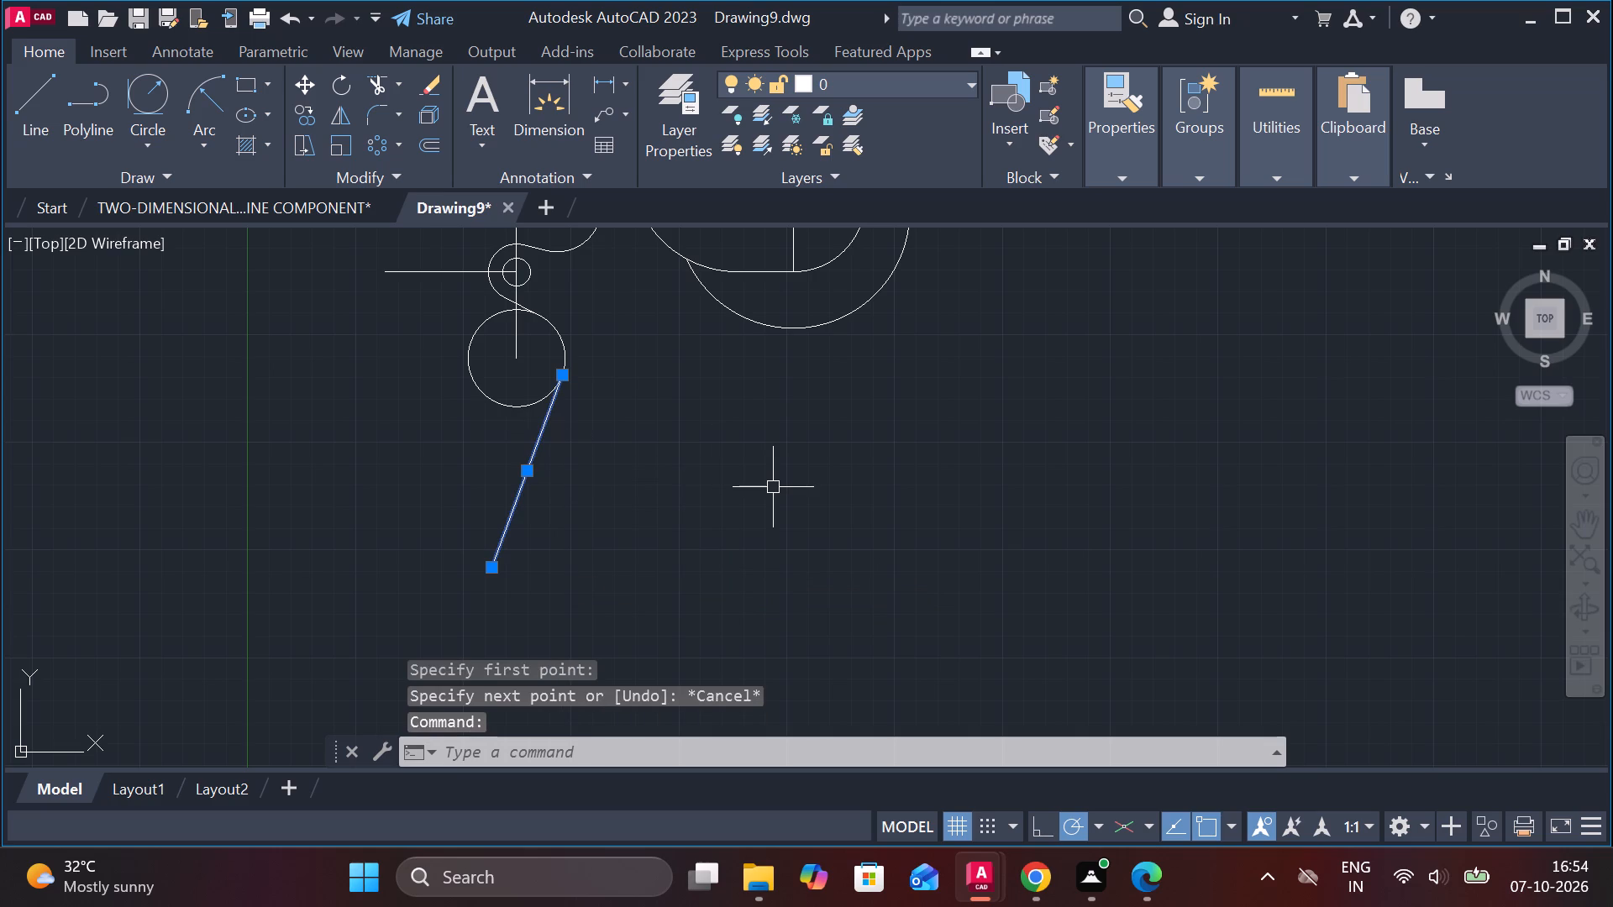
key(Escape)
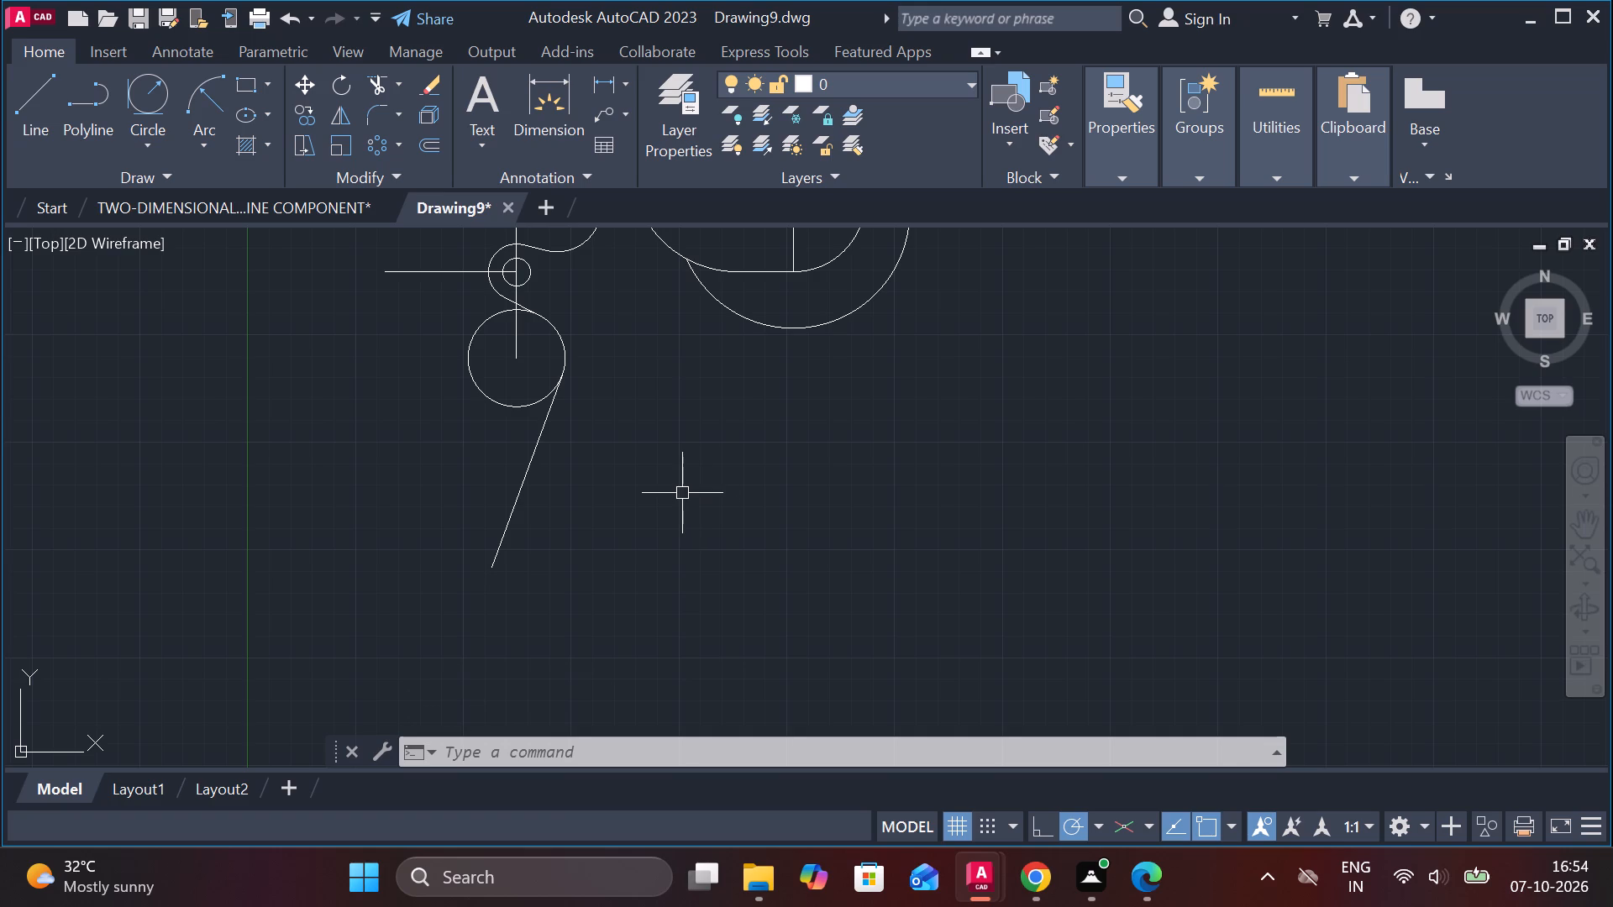
Start a line in the empty area between the large lower circle and the underside of the big hook.
scroll(645, 502, down, 1)
scroll(635, 490, up, 1)
middle_drag(619, 480, 624, 592)
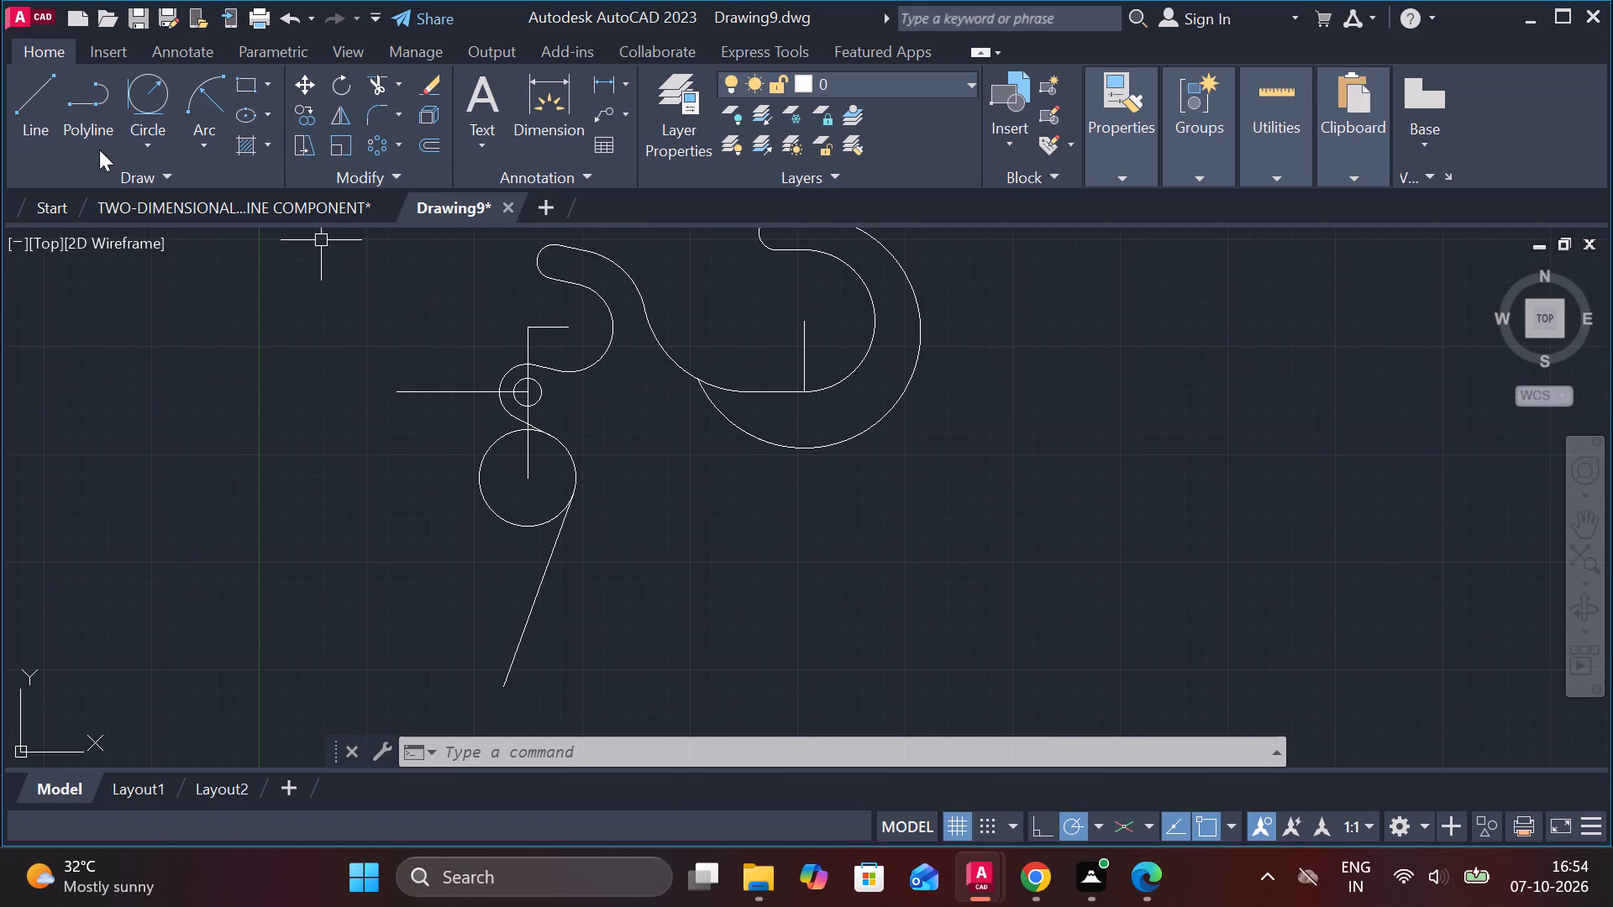
click(34, 101)
click(688, 506)
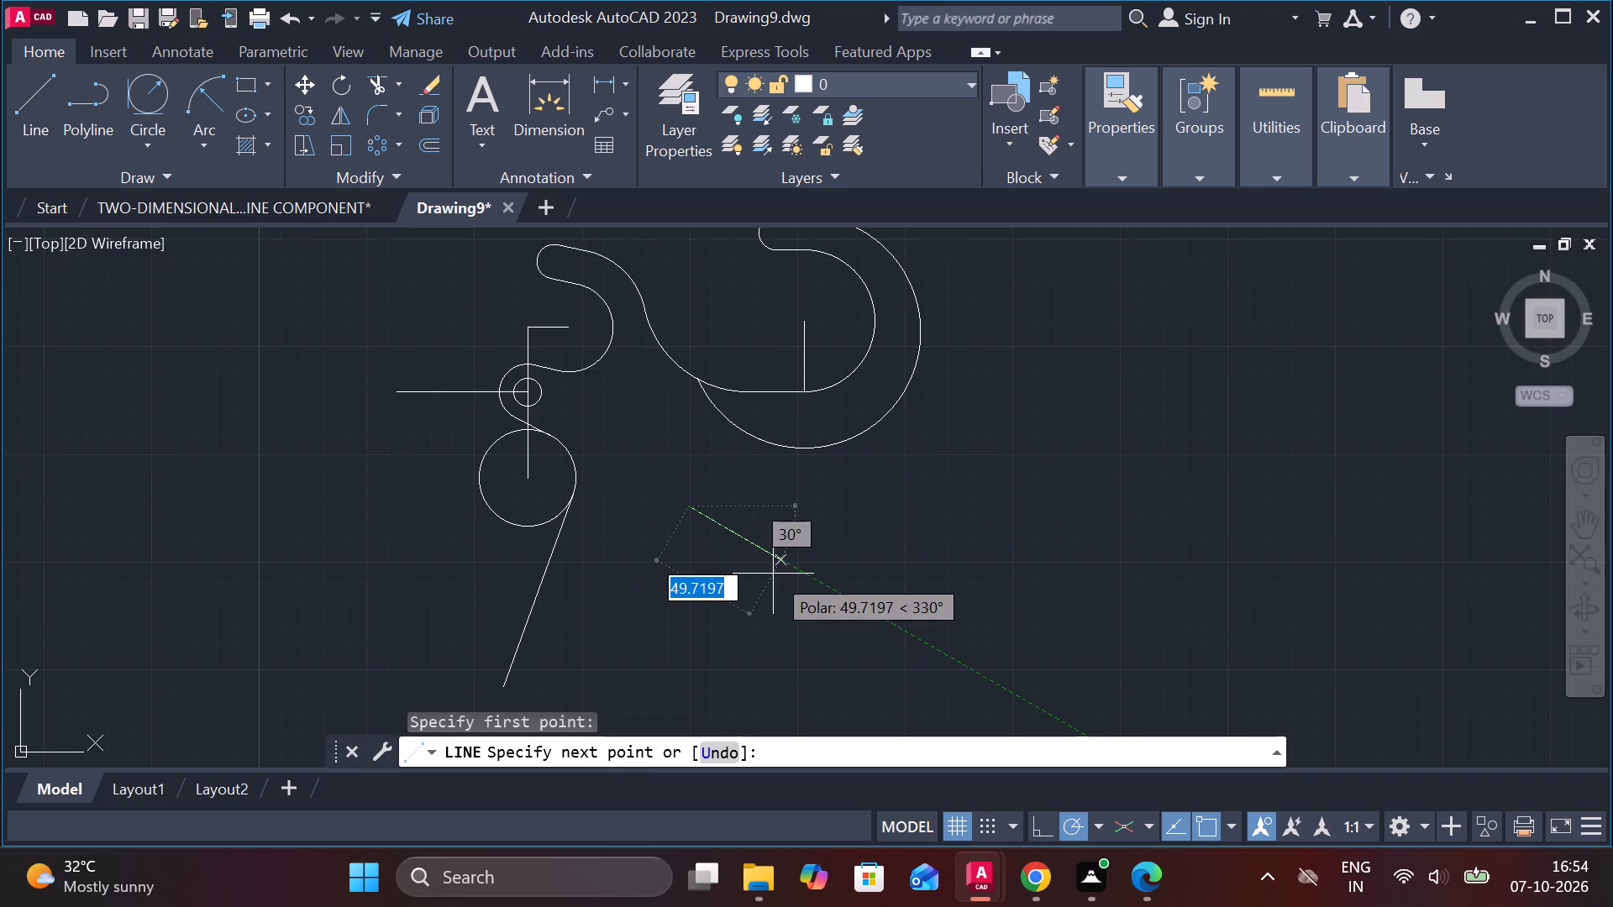
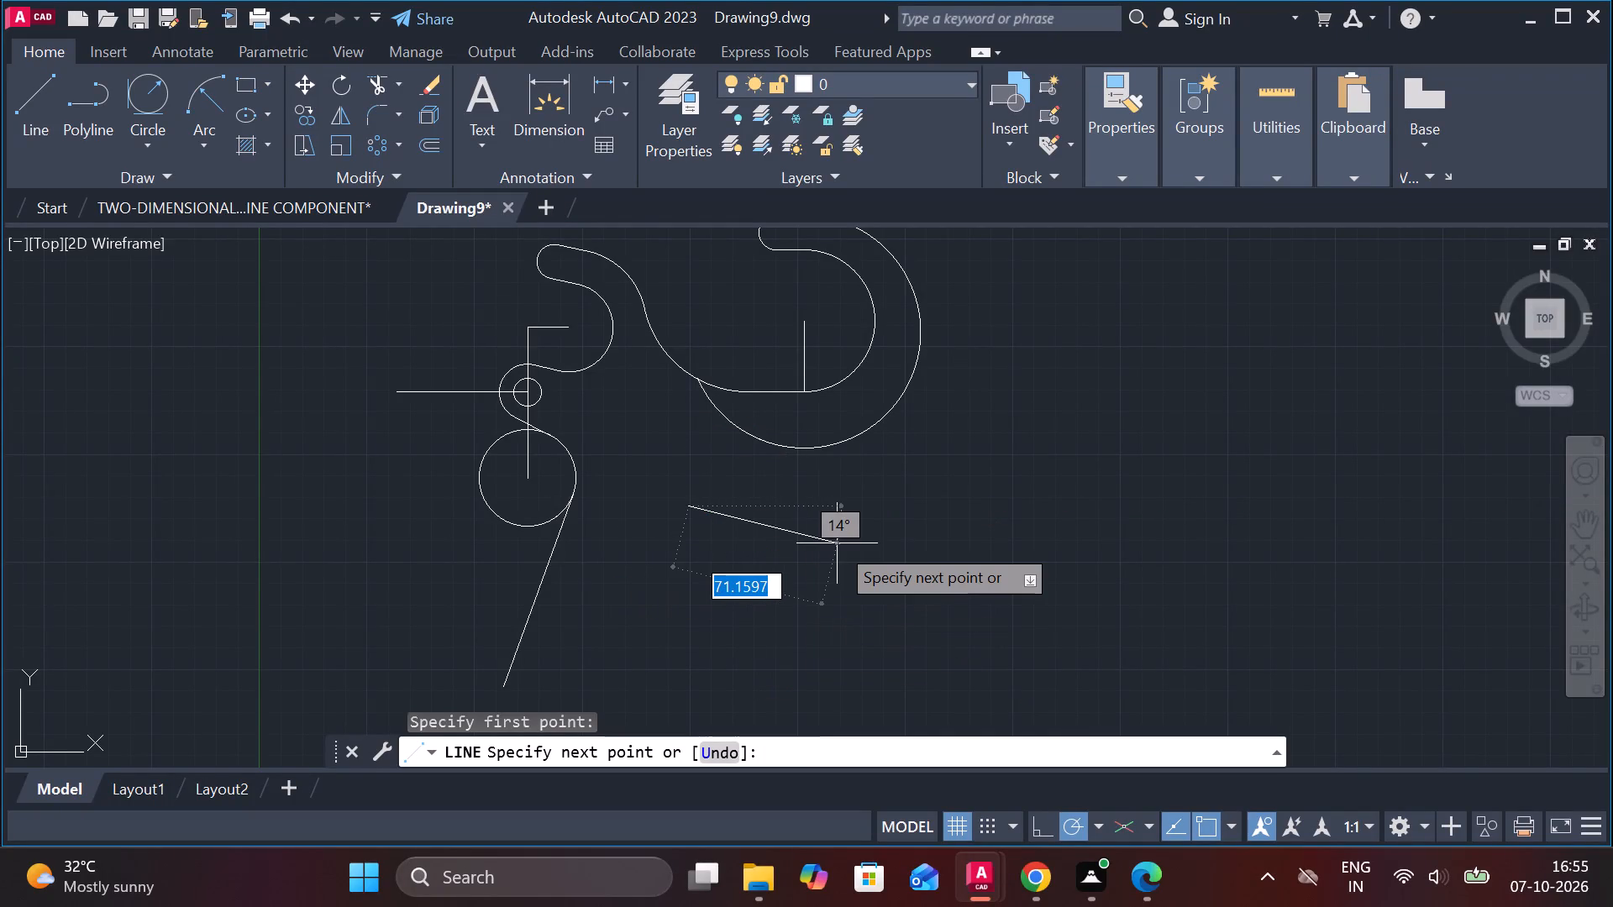
Draw a 30-unit line from the slanted tangent line's midpoint, running rightward and about 20° below horizontal.
key(Escape)
key(l)
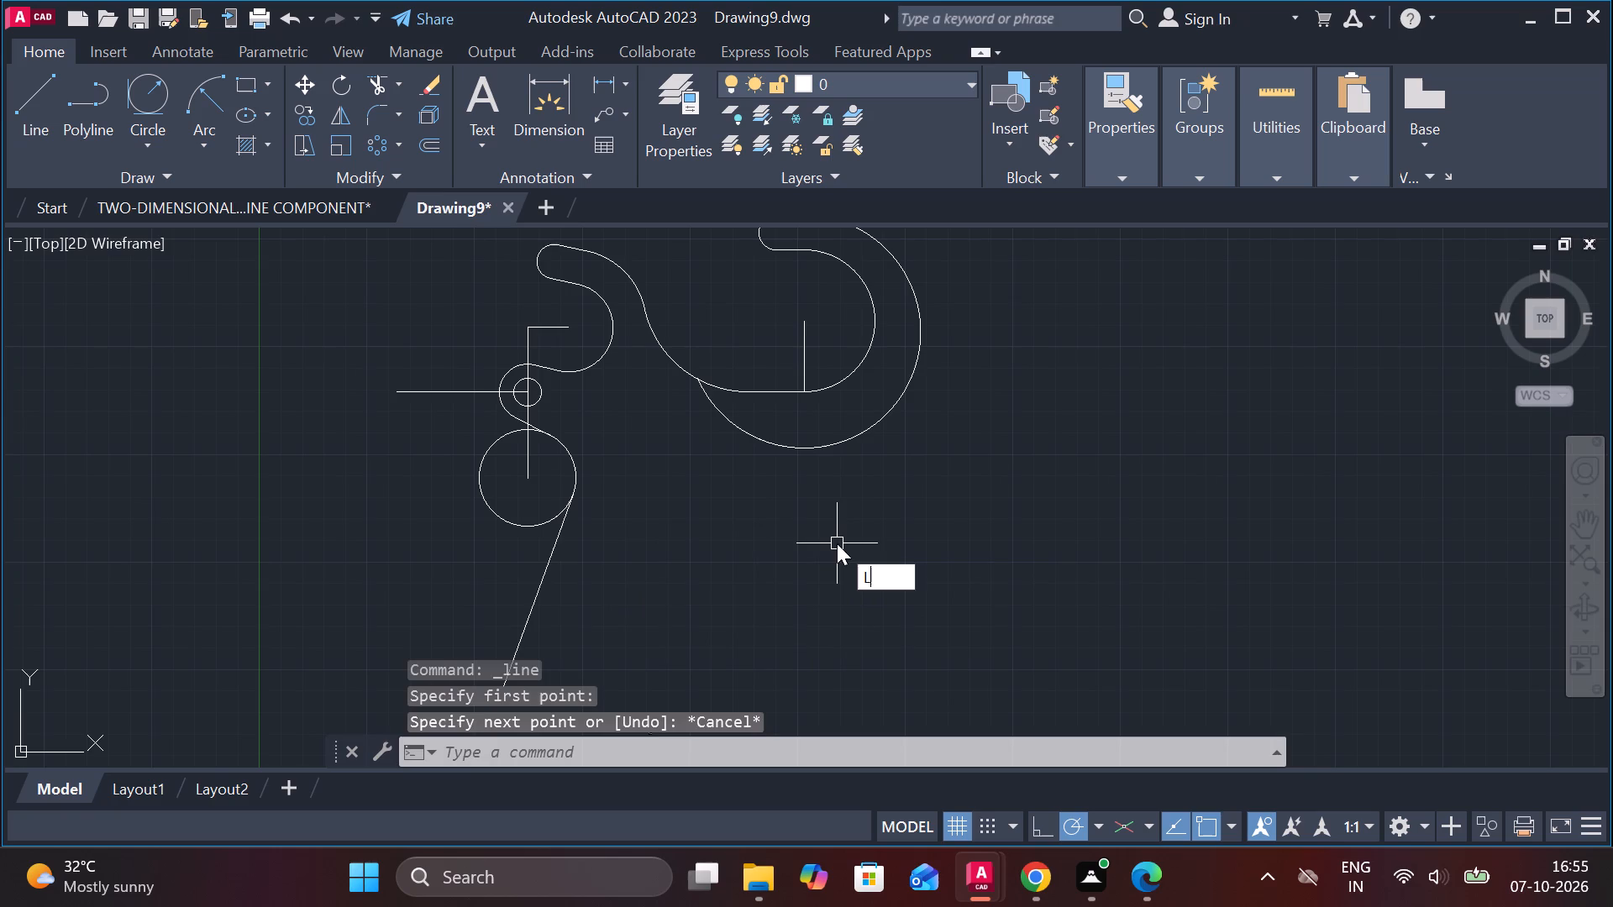
key(Return)
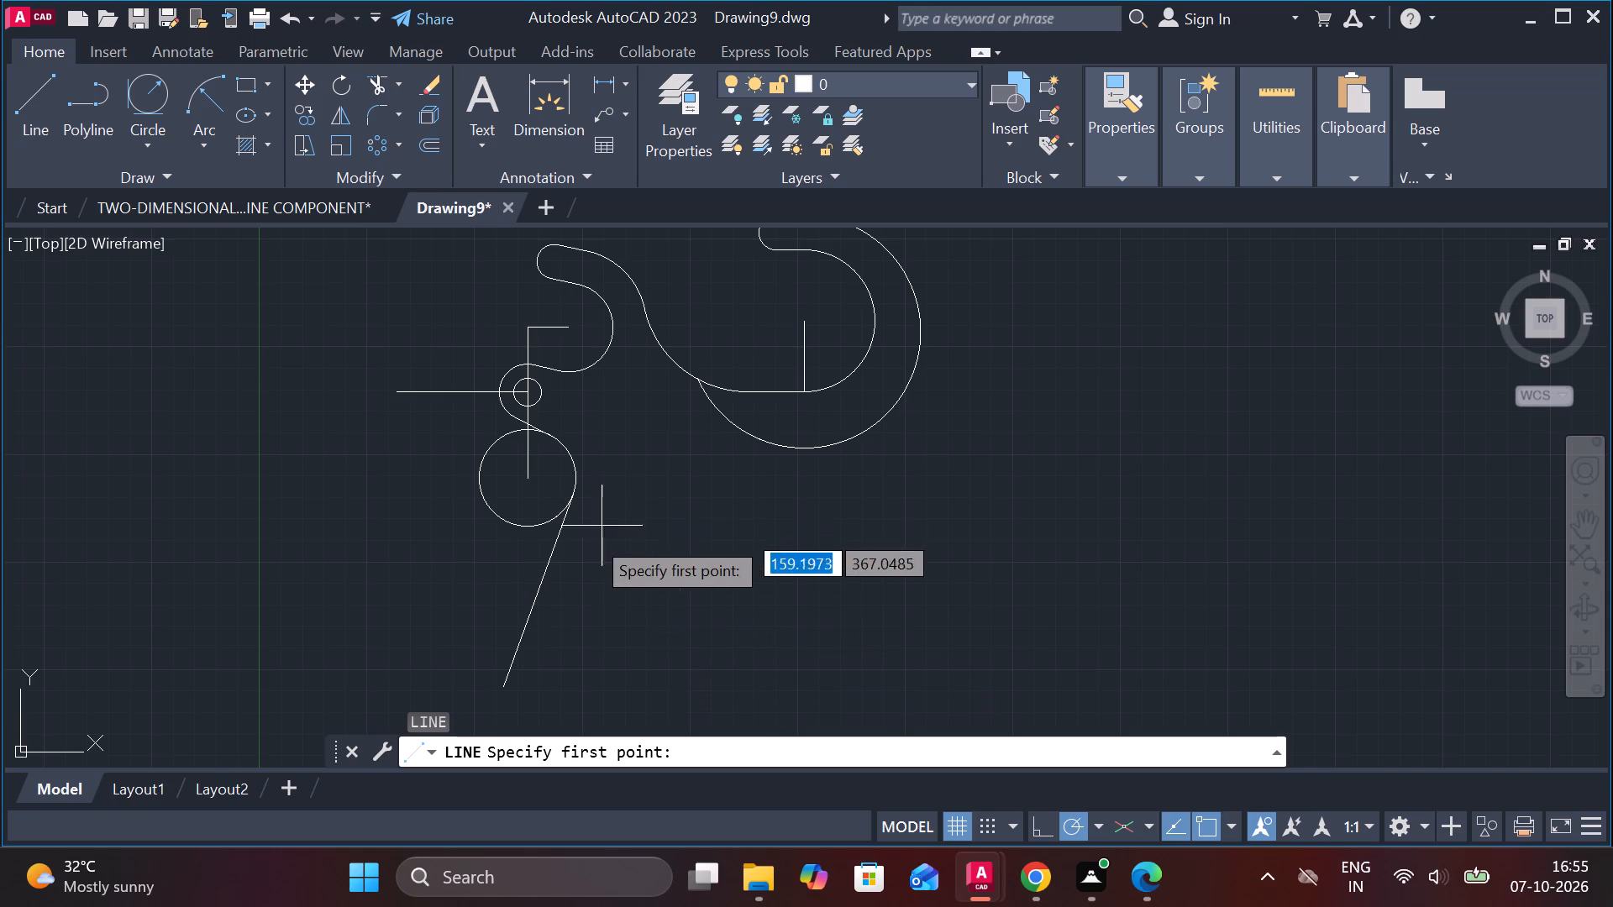
click(538, 590)
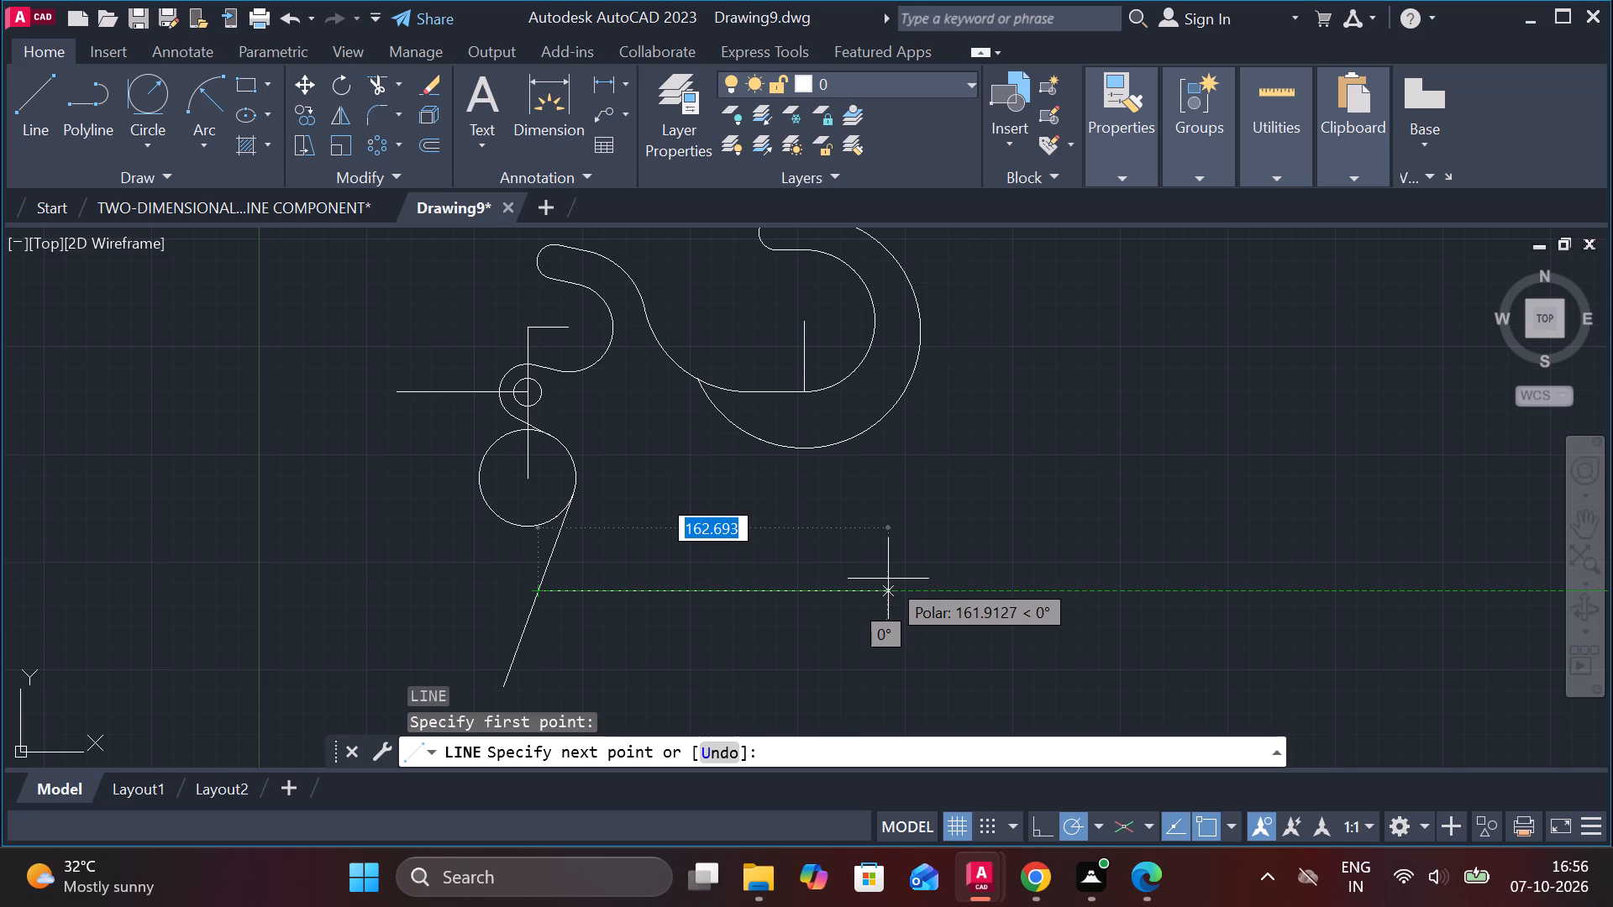
middle_drag(906, 628, 1040, 564)
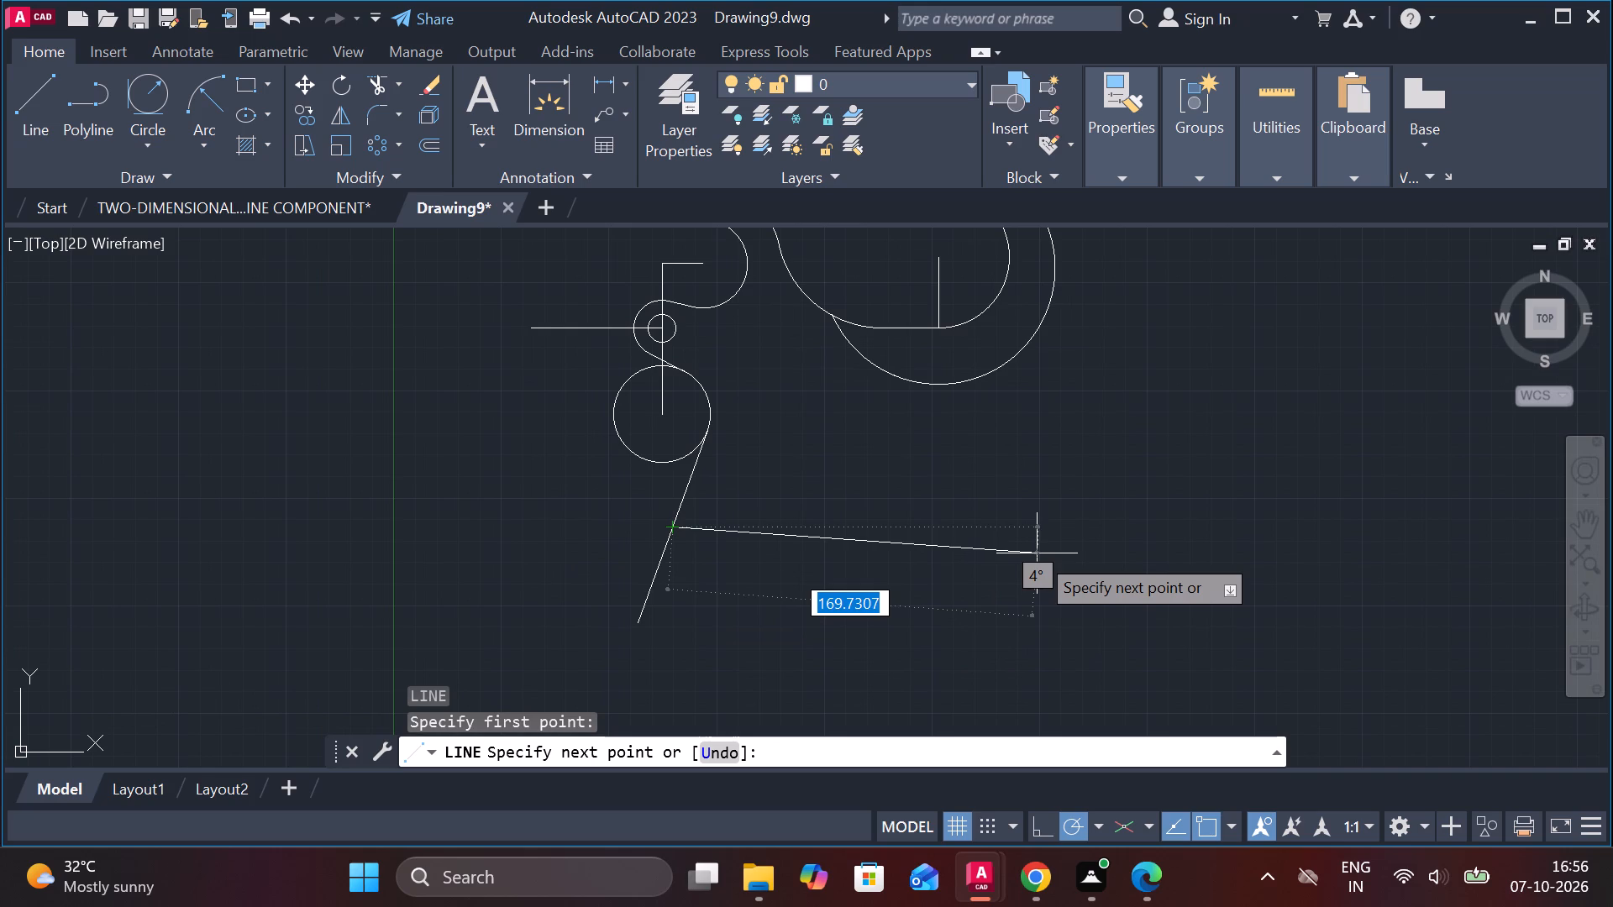
scroll(1037, 553, up, 1)
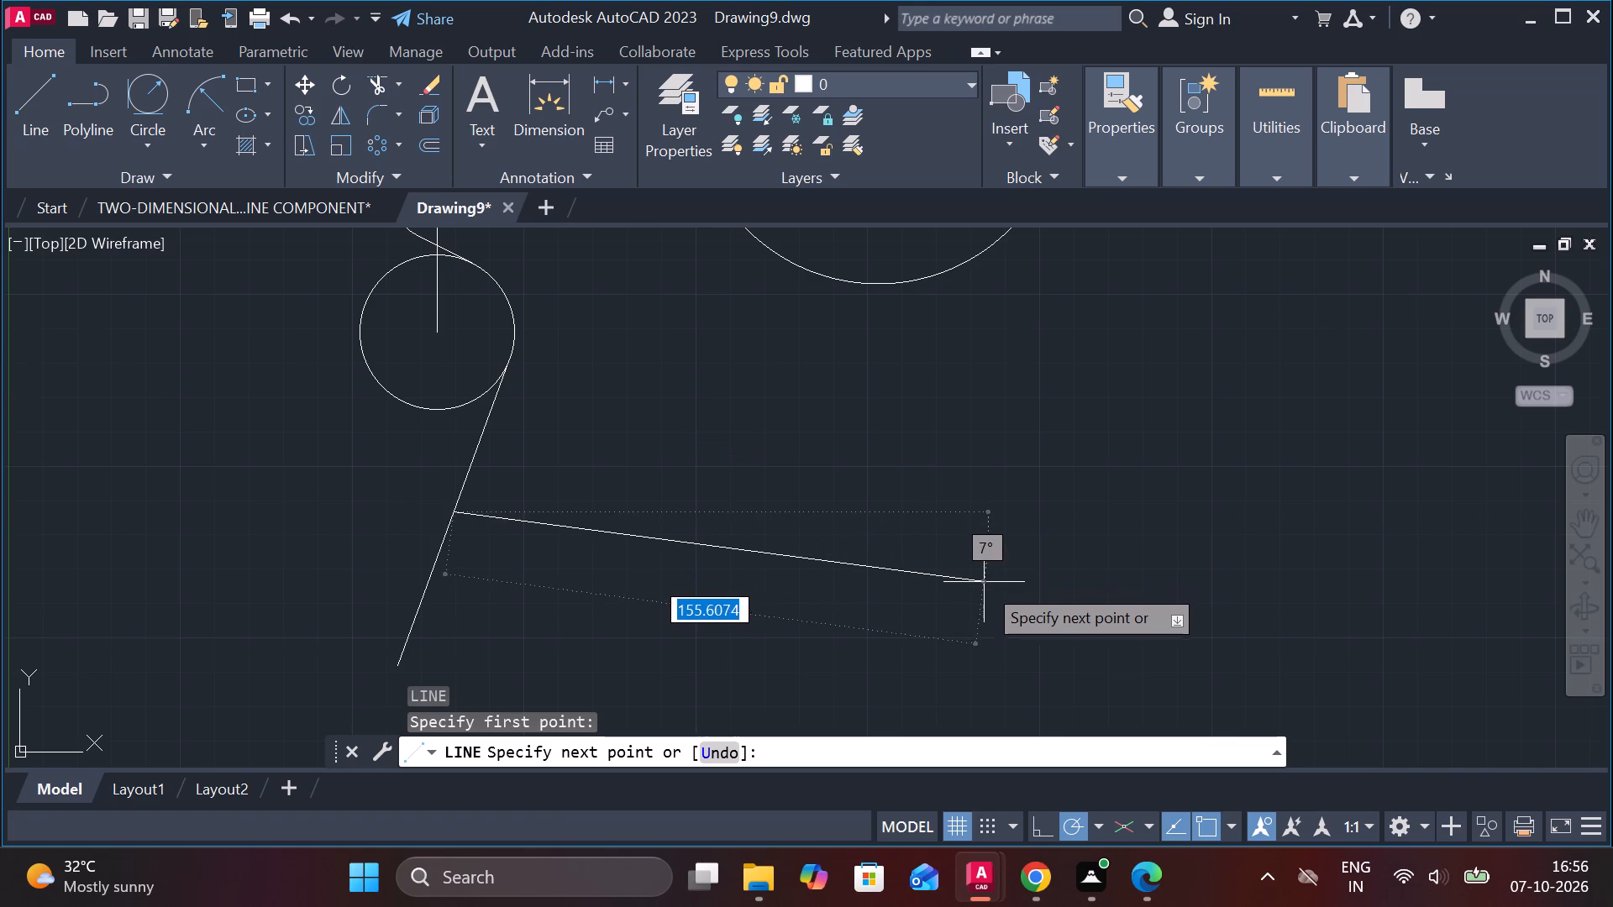
middle_drag(972, 607, 959, 558)
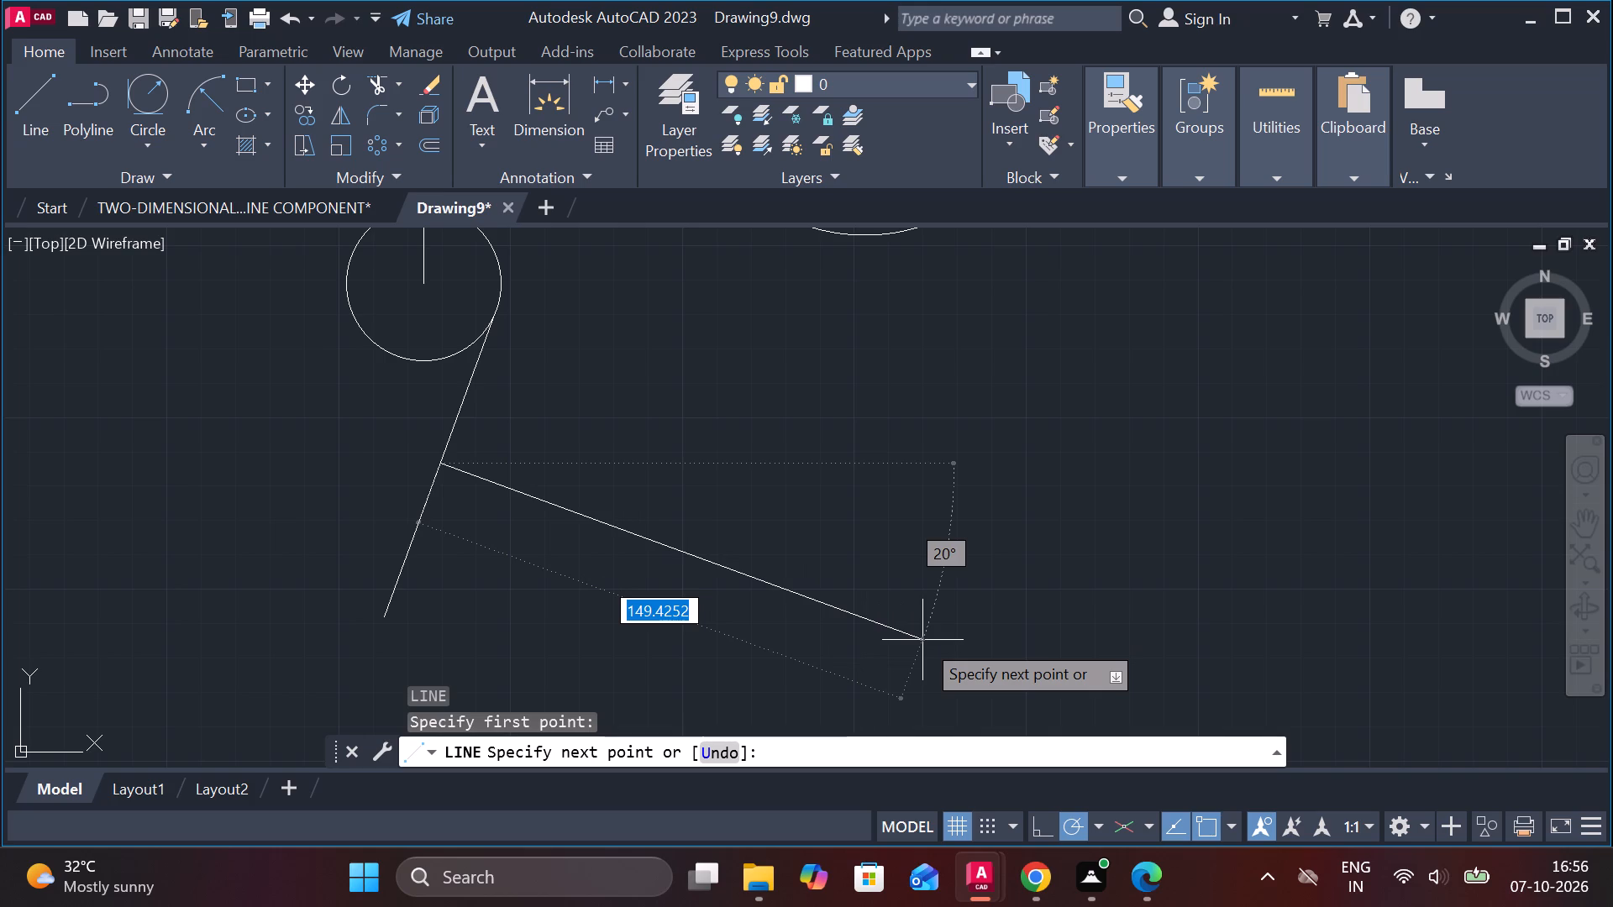
text(30)
key(Return)
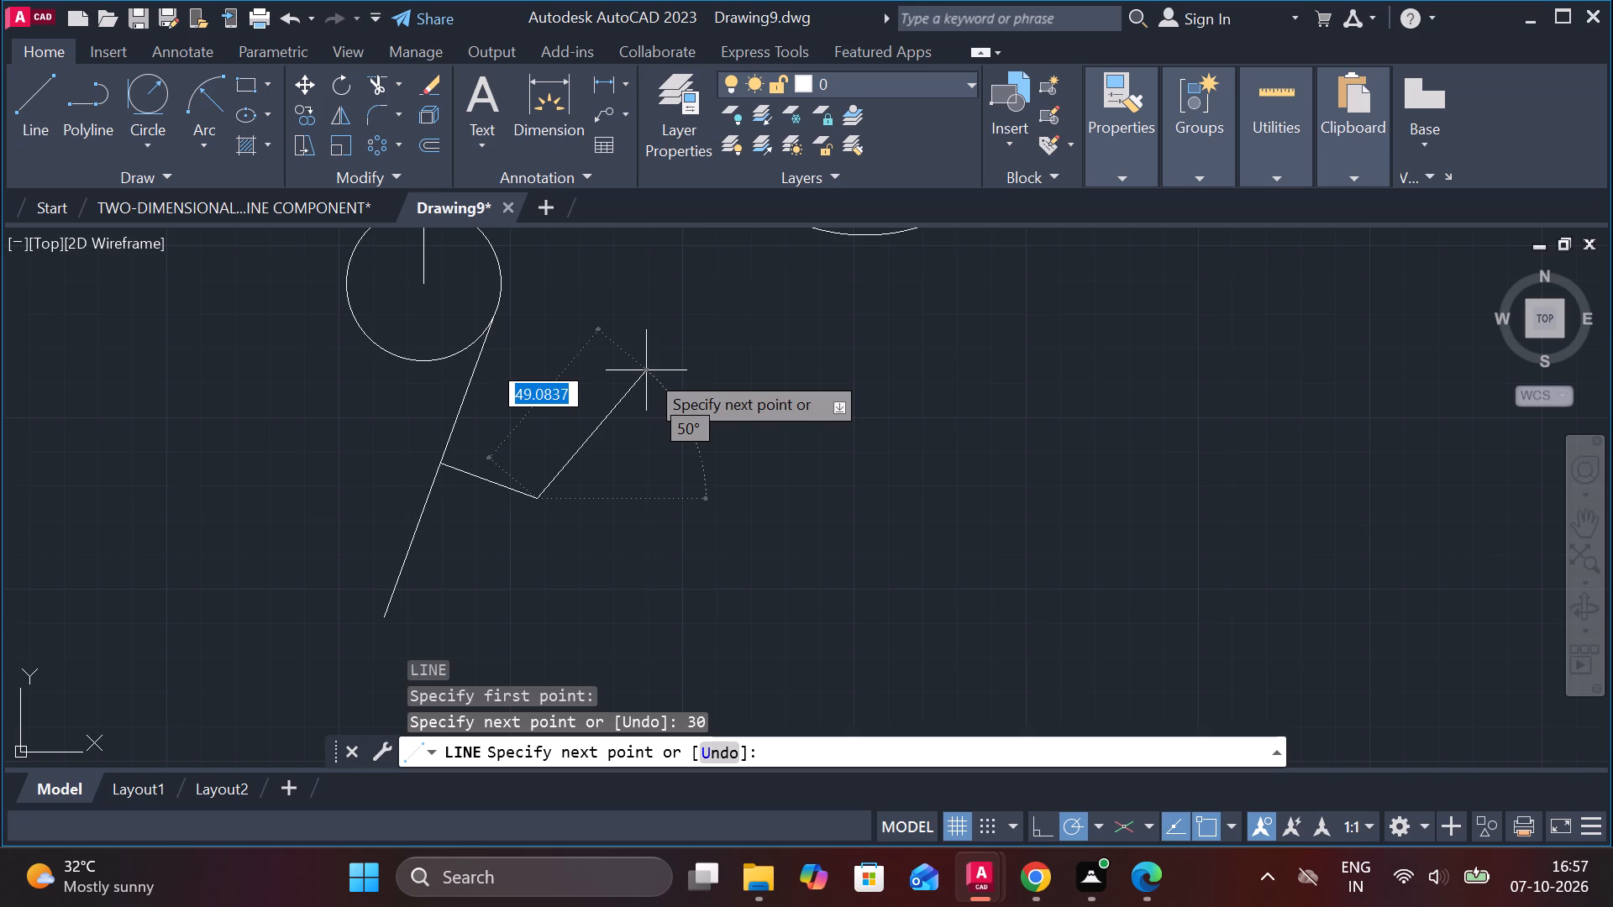
key(Escape)
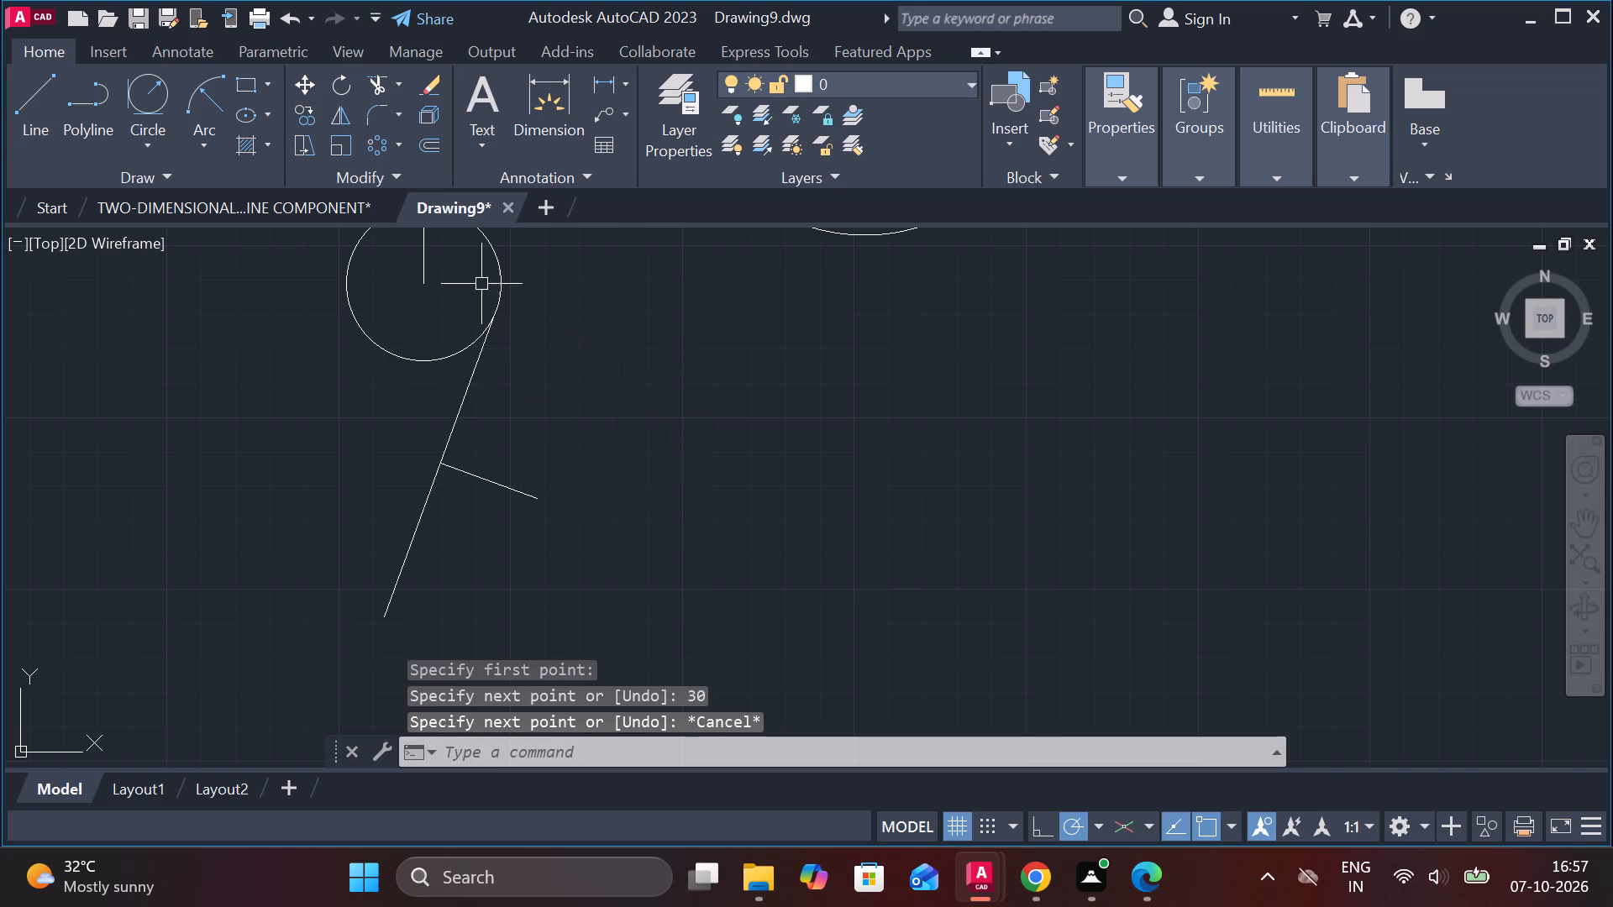
Draw a horizontal line about 144 units long rightward from the large lower circle's center.
click(28, 110)
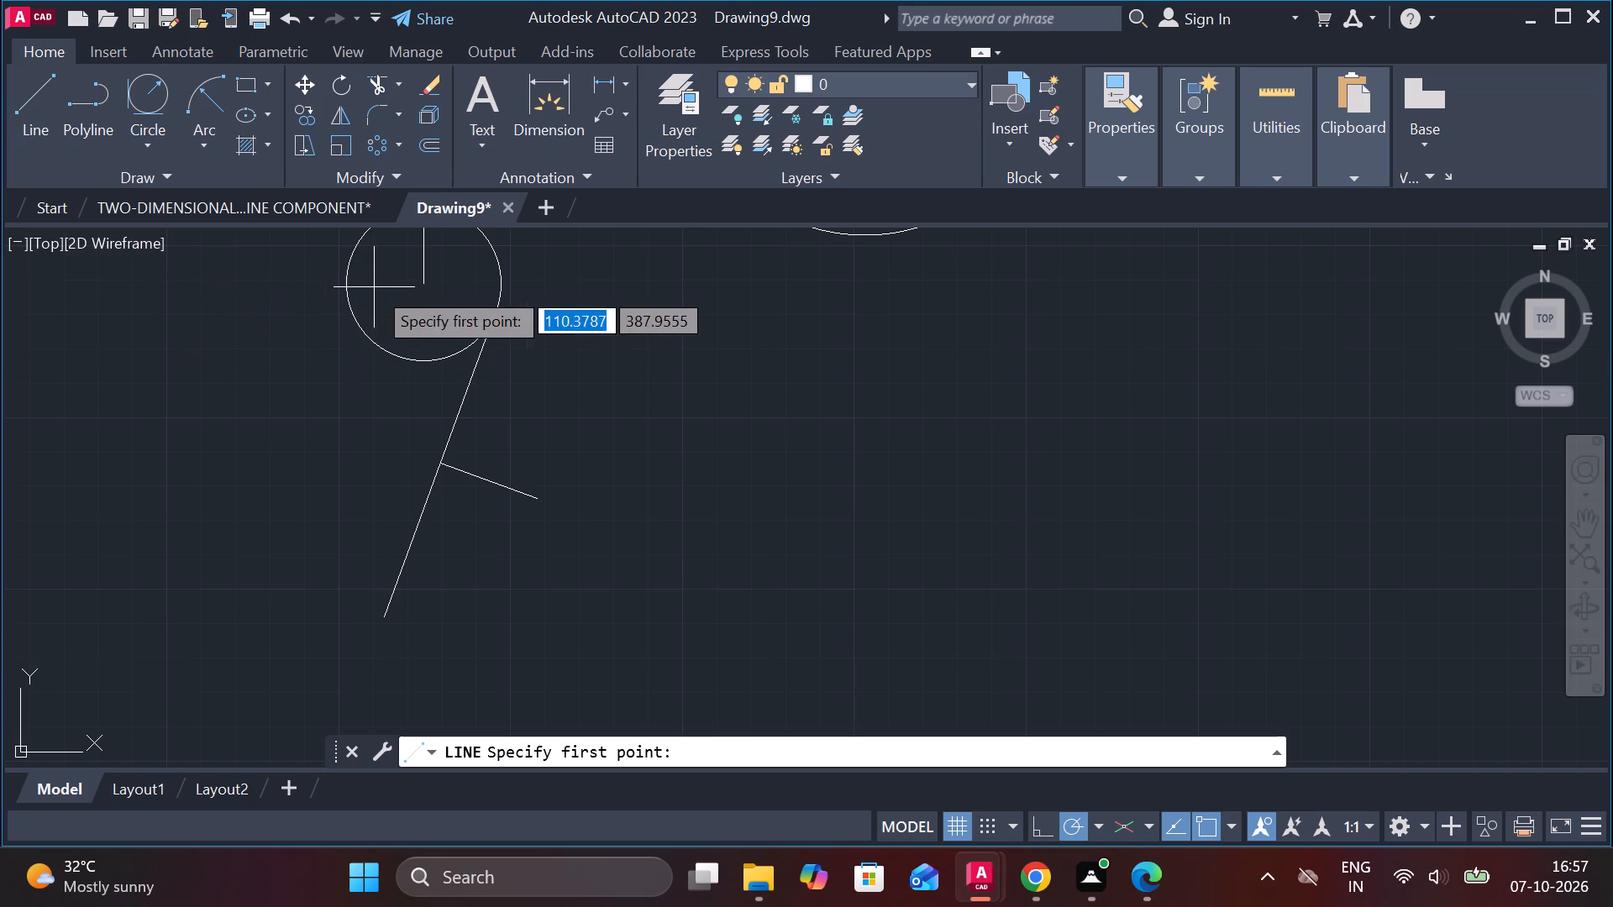
click(418, 283)
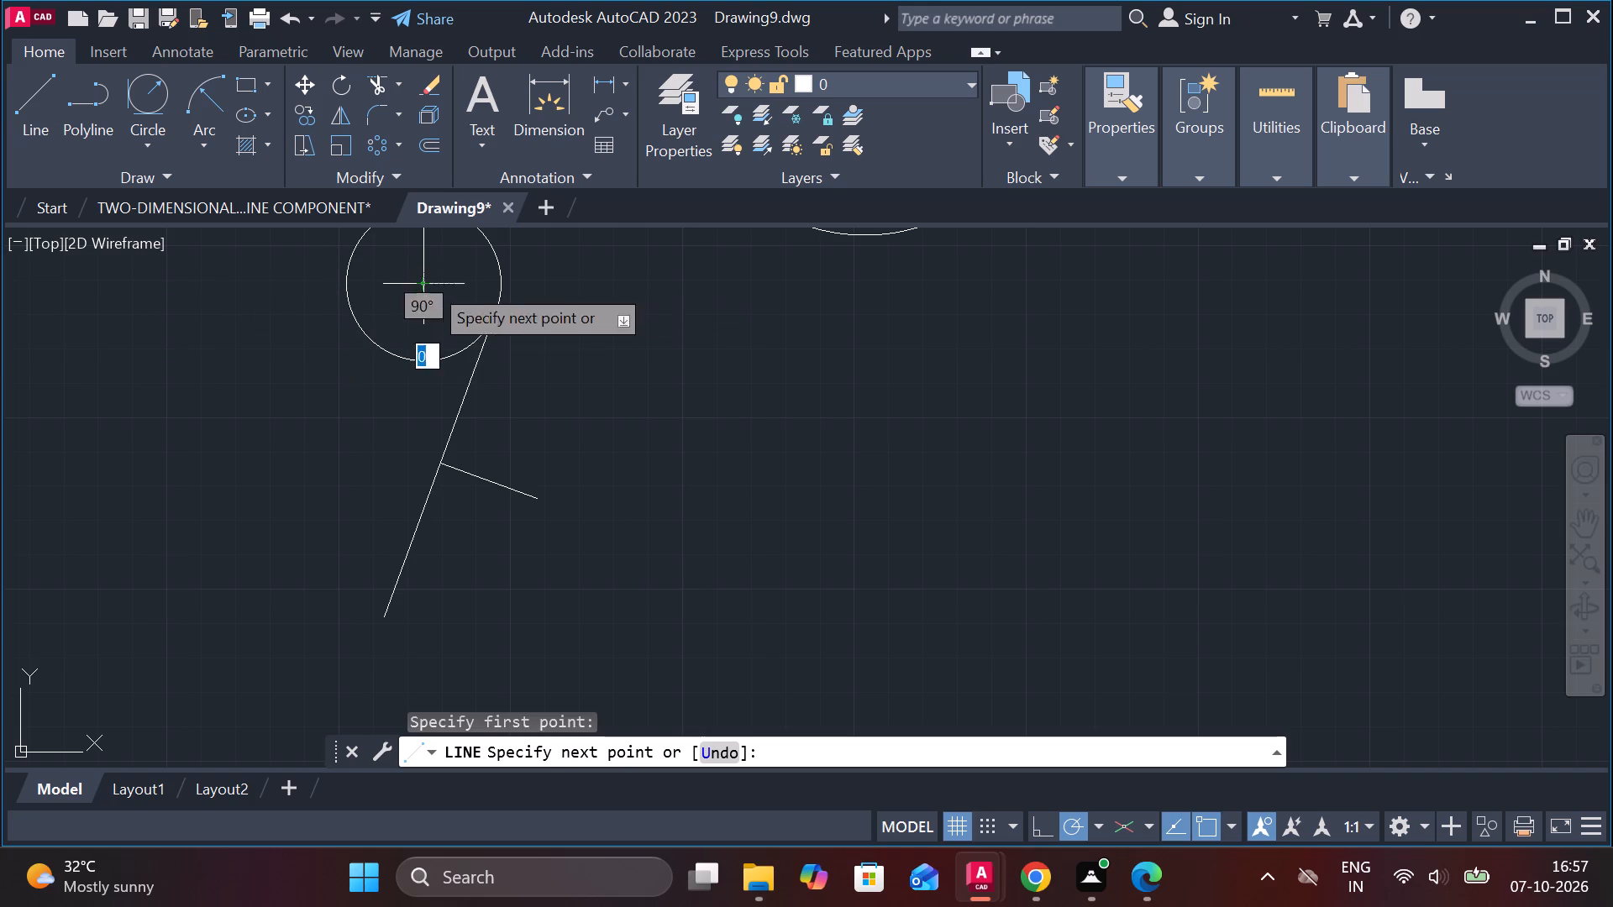
middle_drag(712, 320, 641, 431)
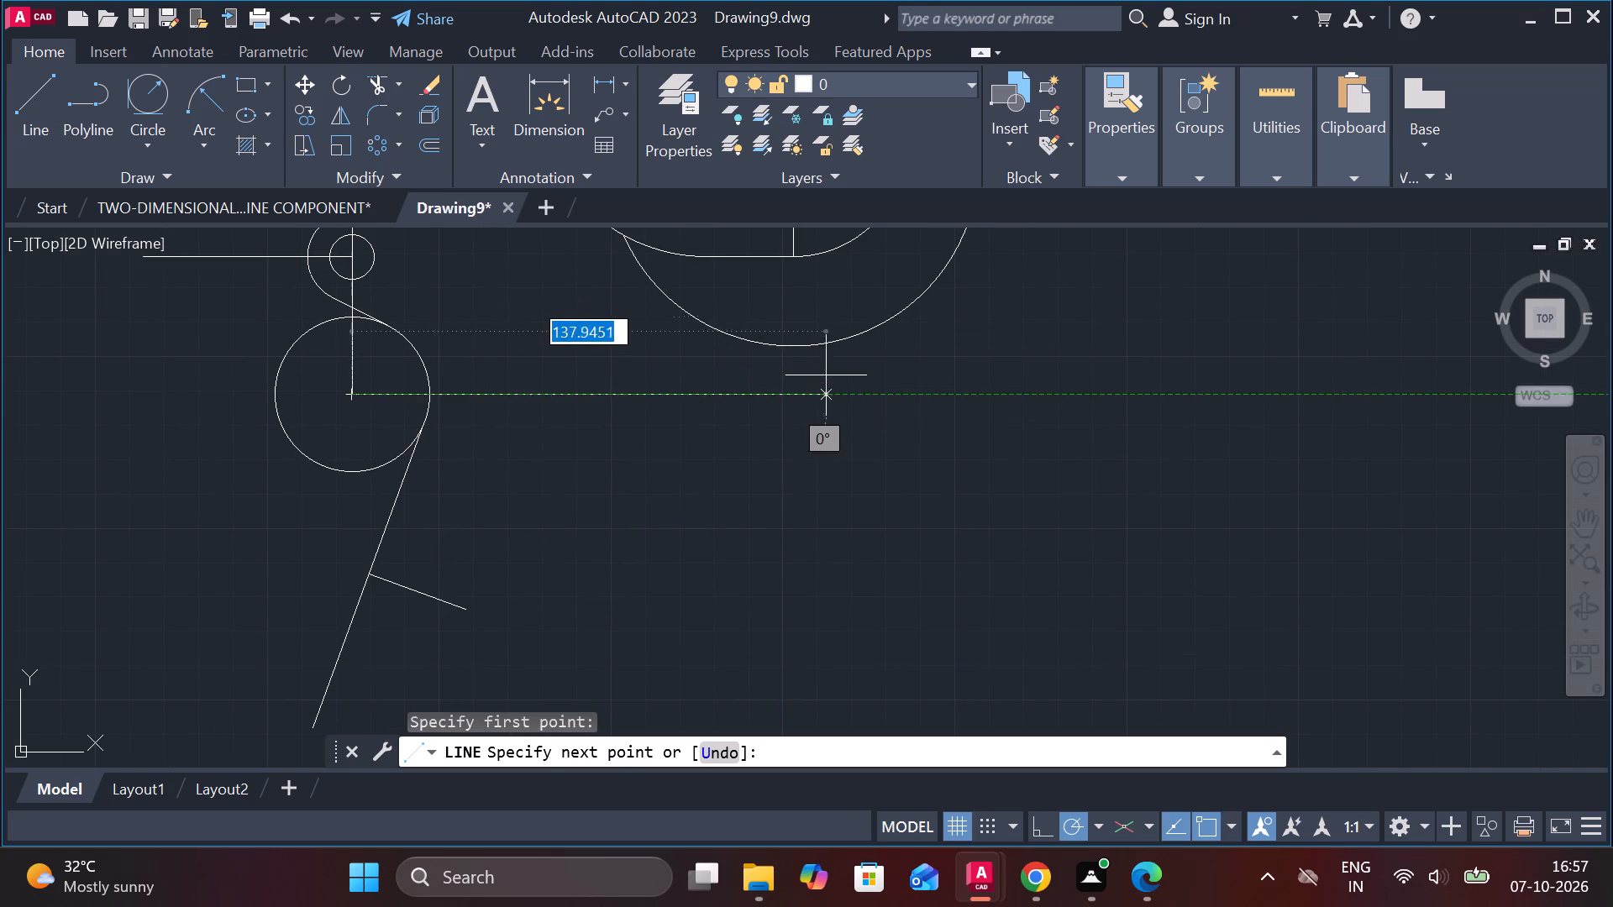
click(847, 385)
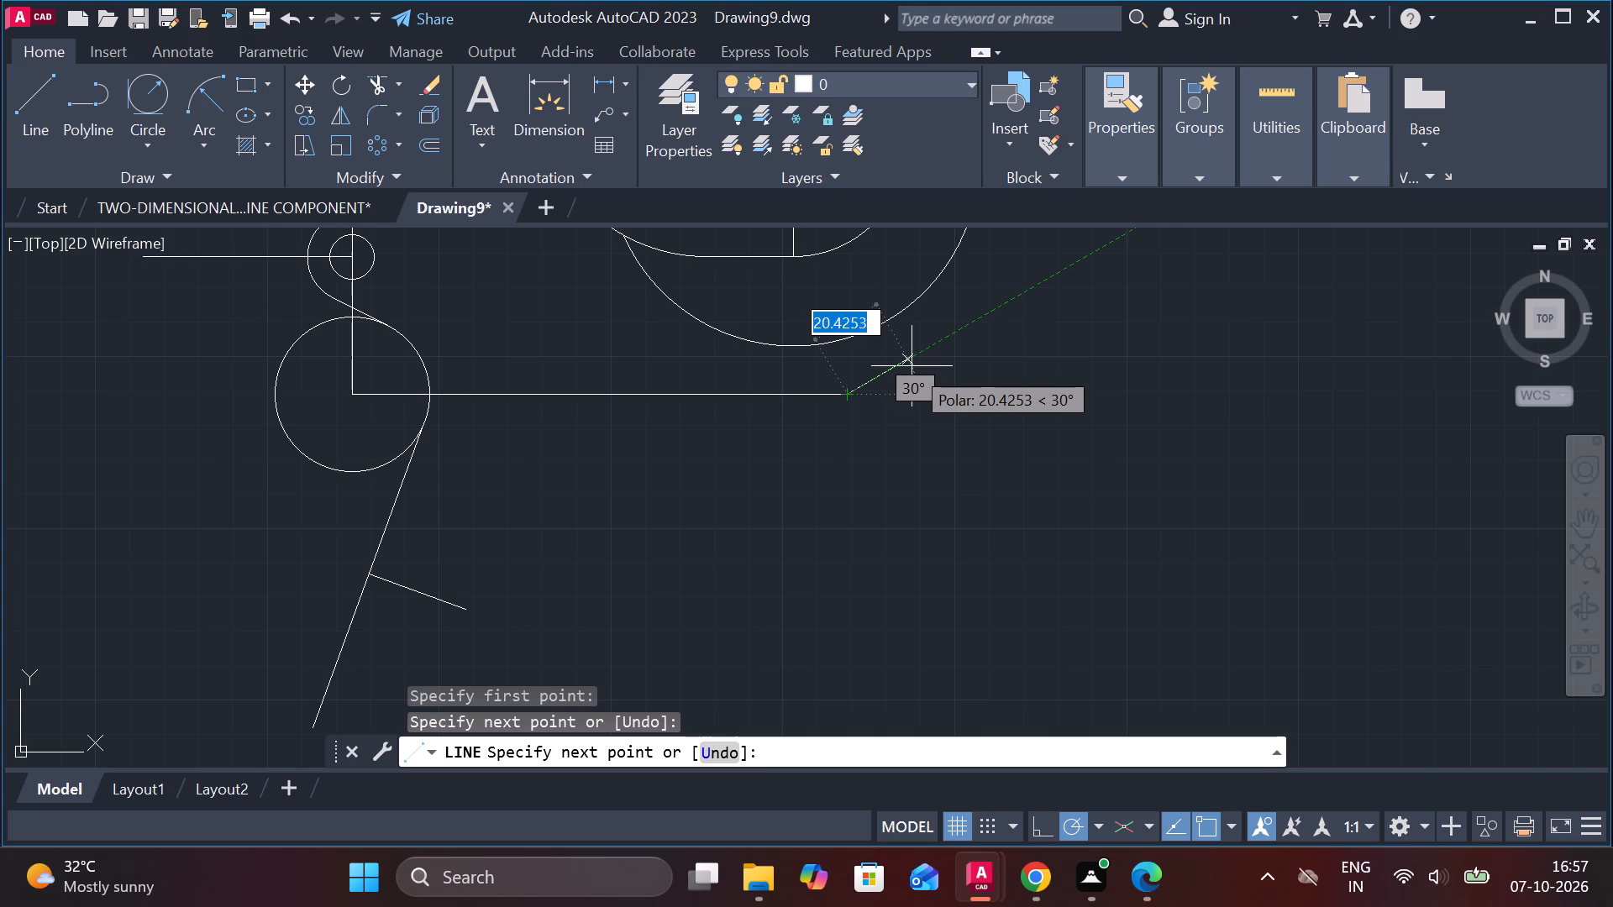
key(Escape)
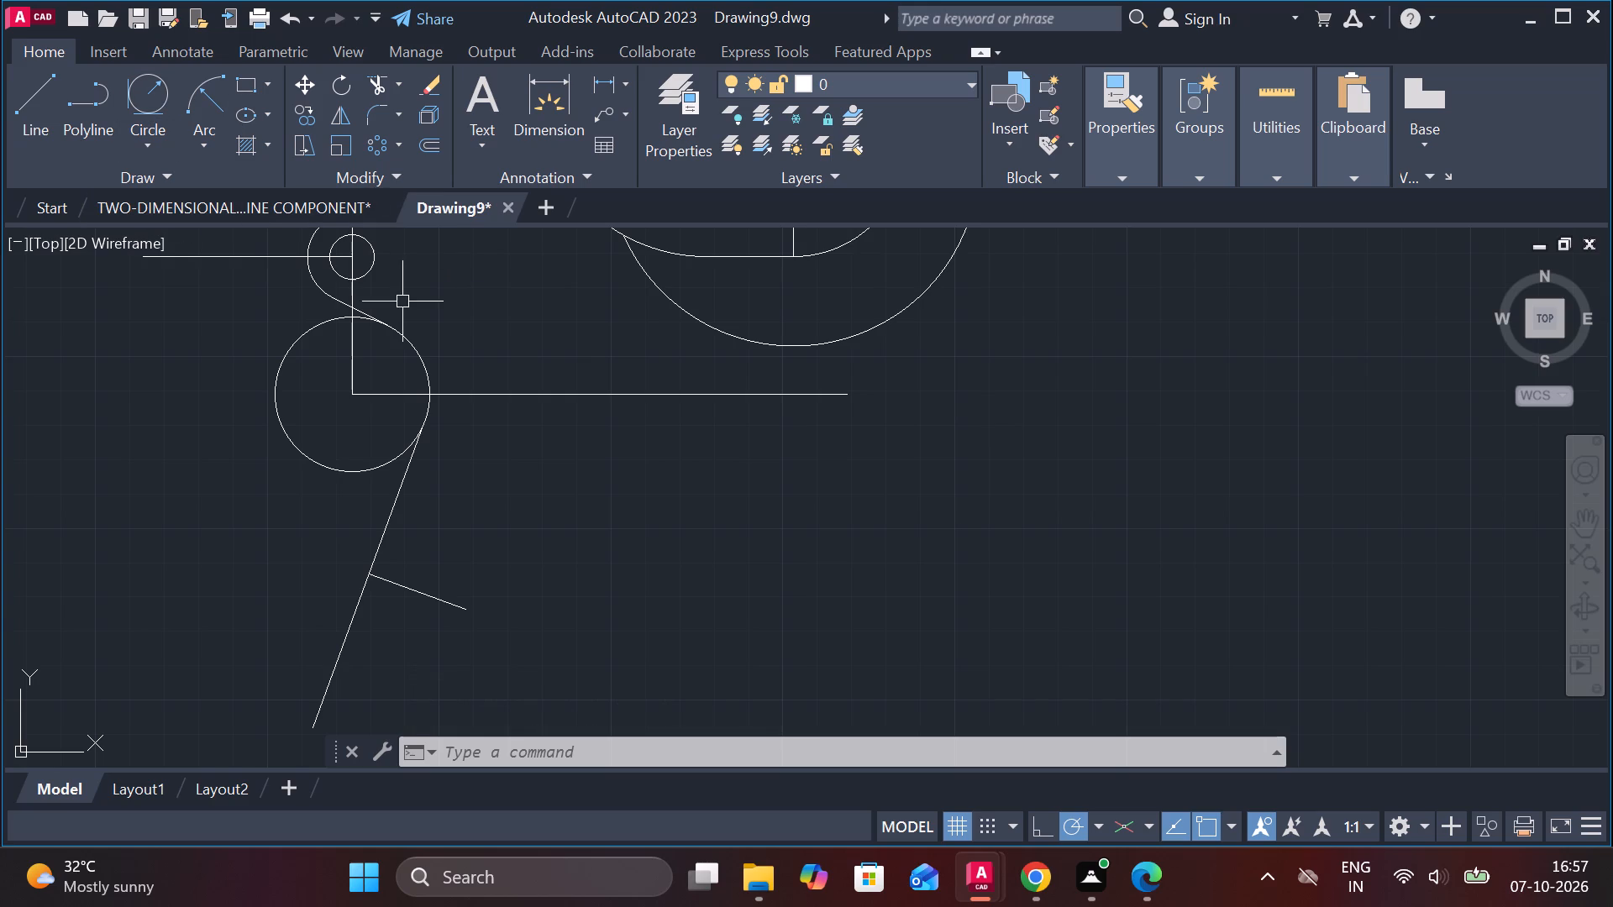
Offset the horizontal line from the large lower circle's center downward by 71.
click(420, 142)
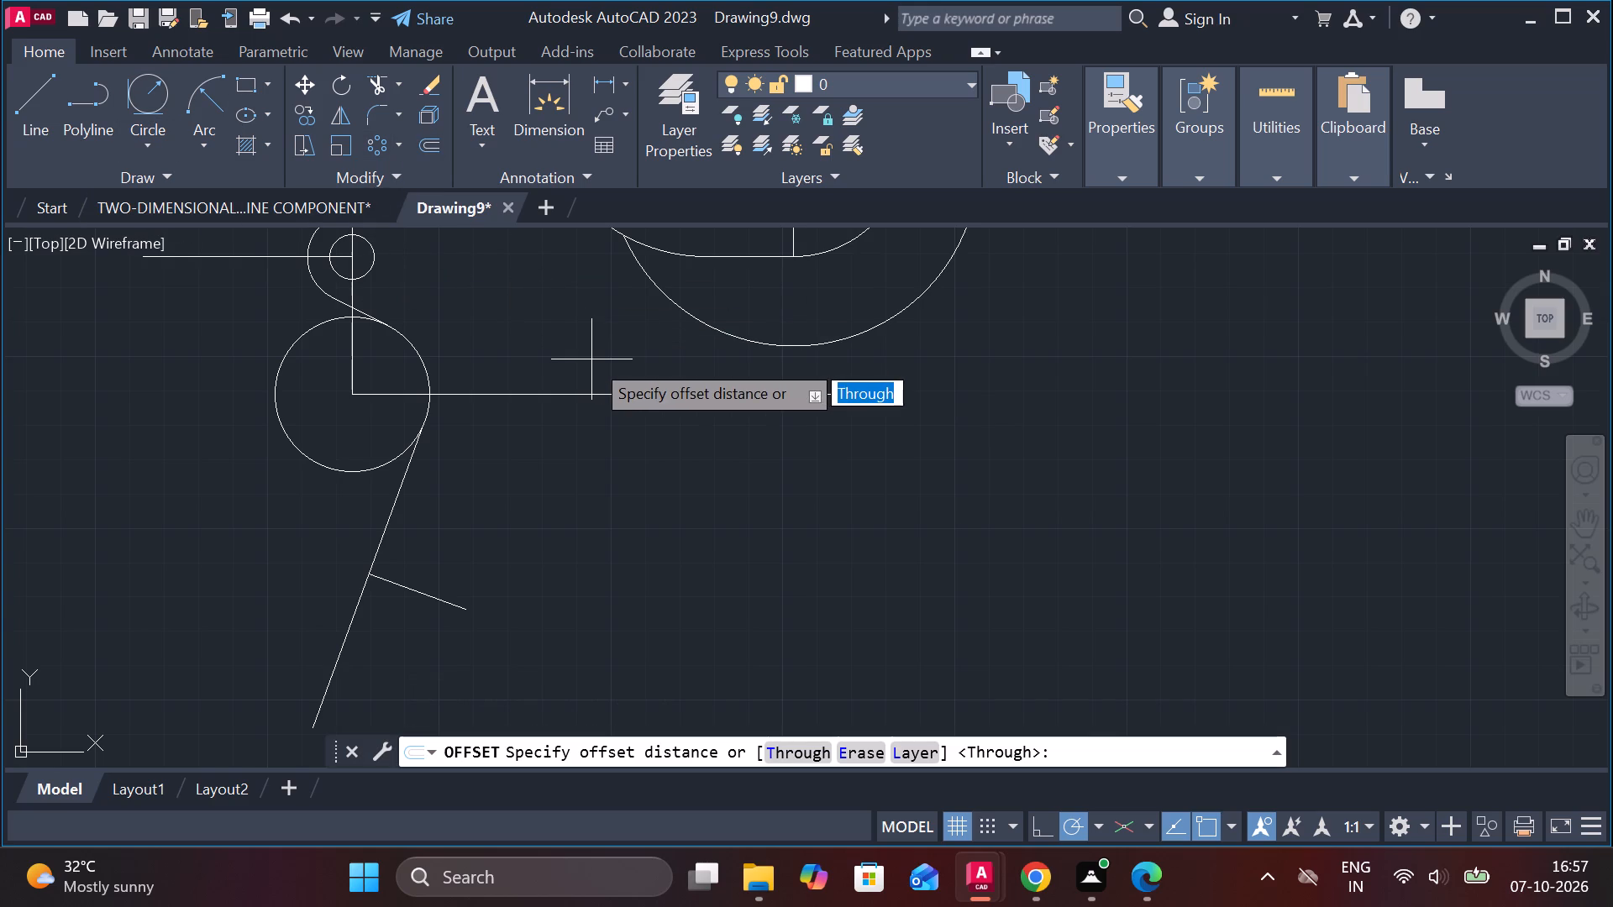
key(Return)
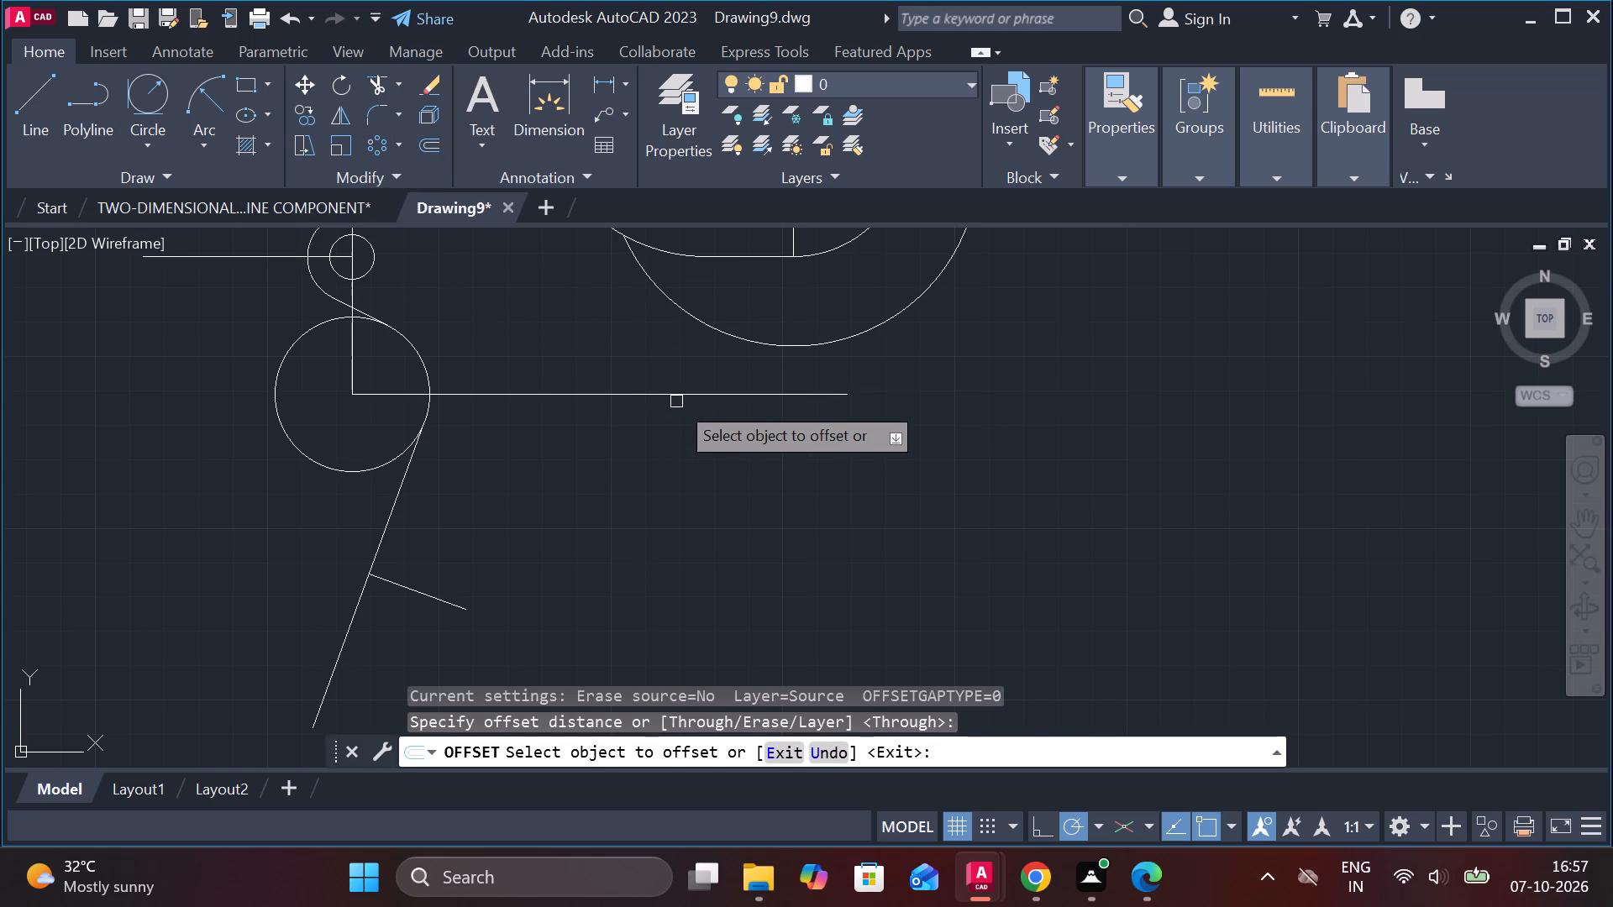
click(656, 393)
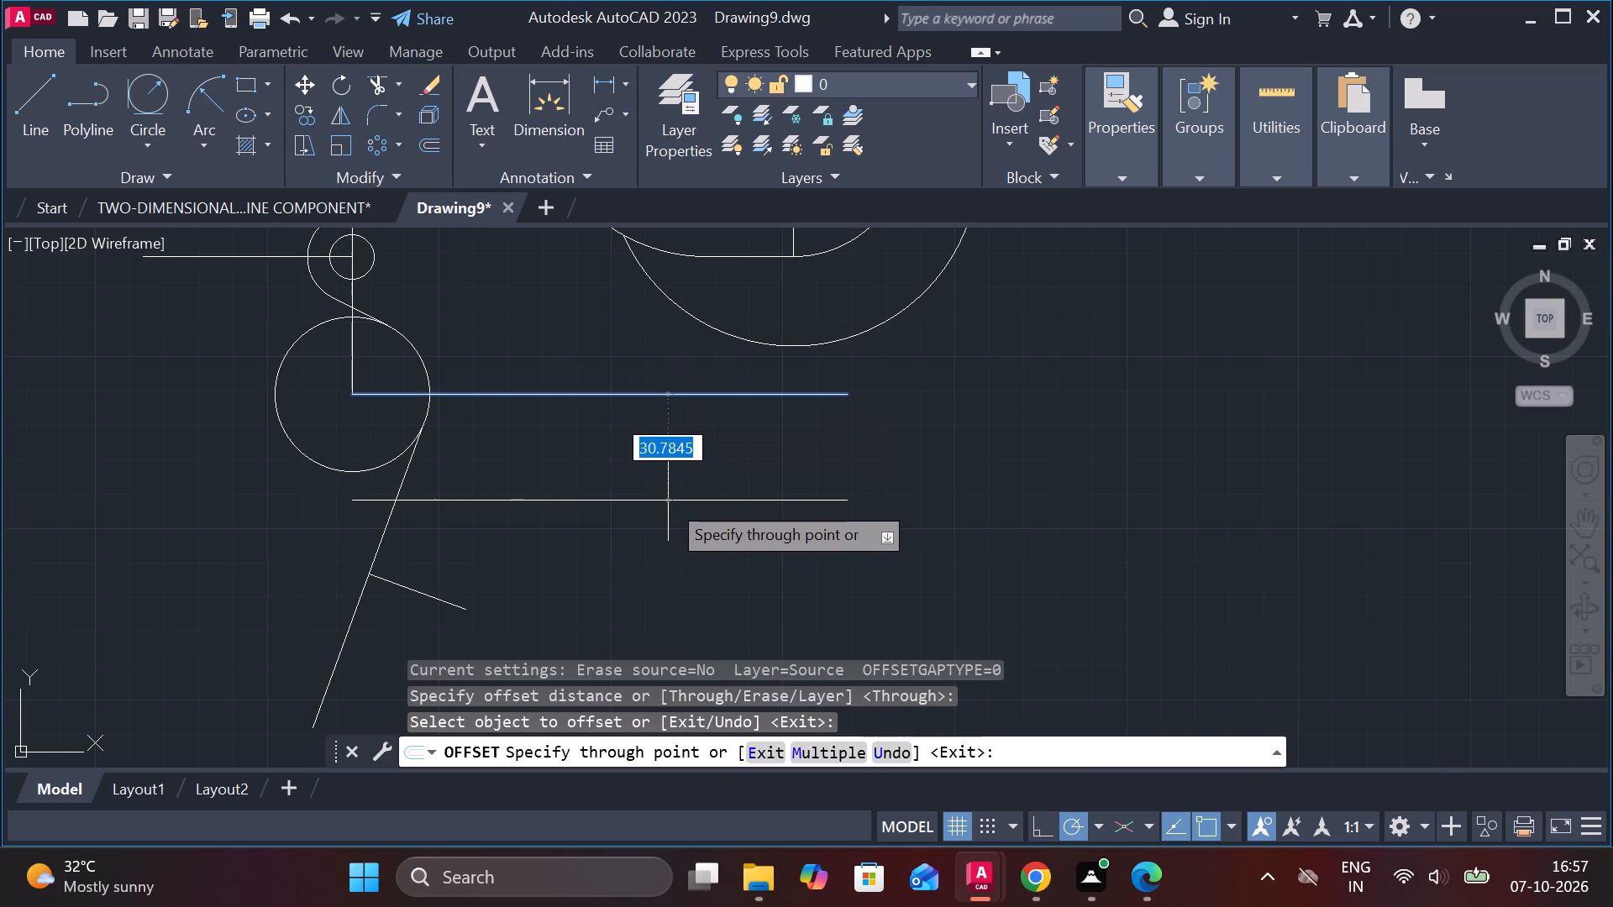
key(7)
key(1)
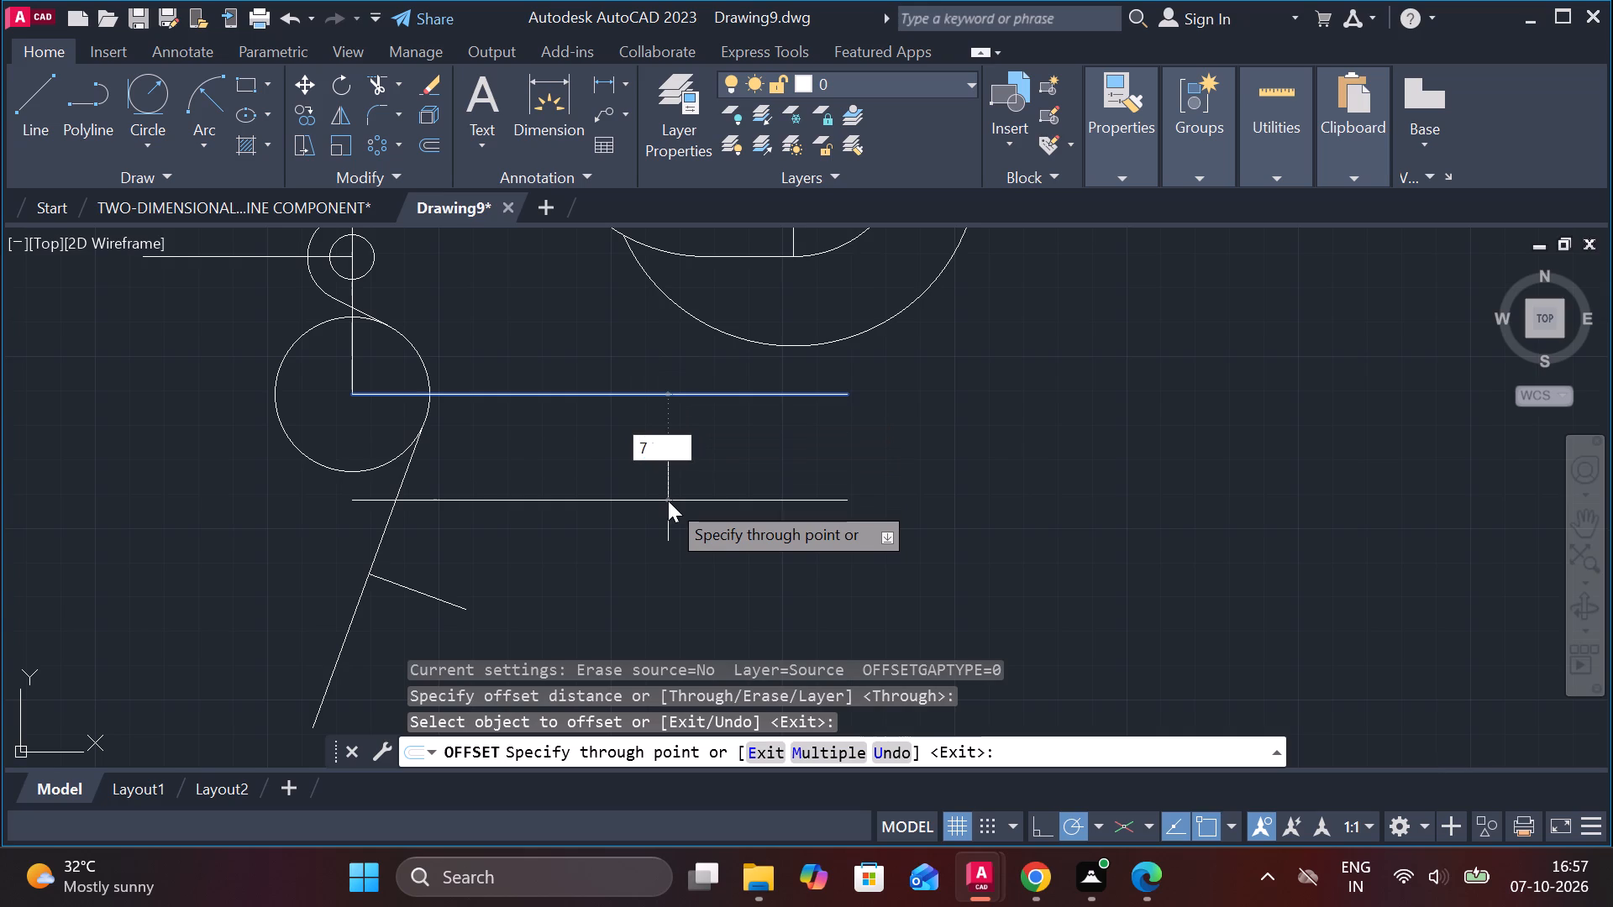
key(Return)
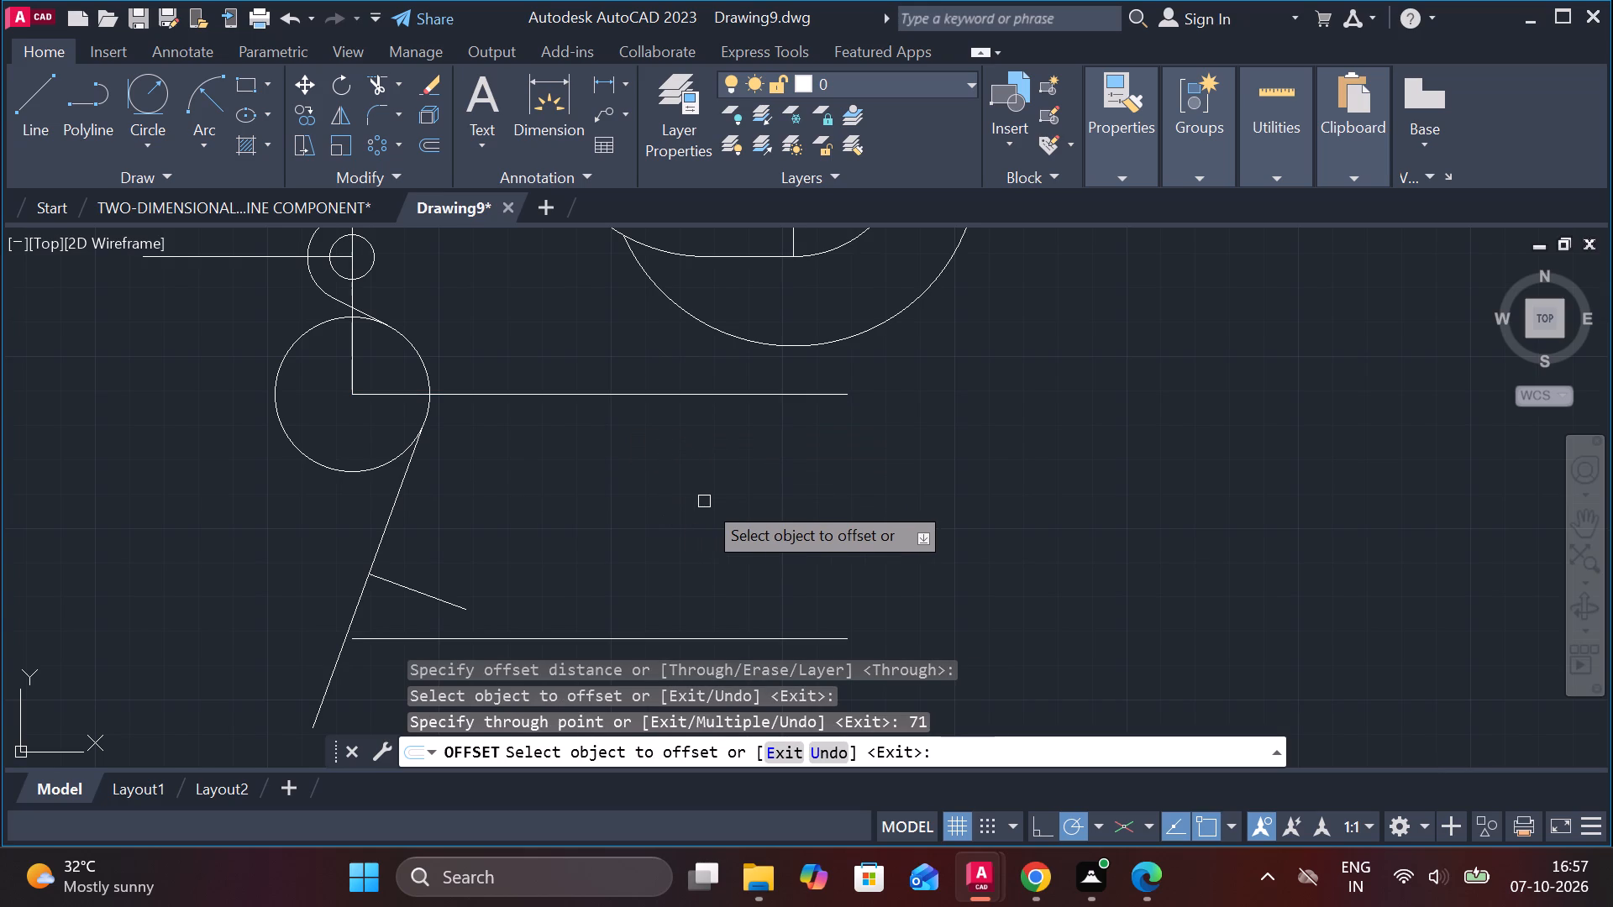
key(Escape)
Lengthen the lower horizontal line's left end so it extends past the slanted tangent line.
middle_drag(638, 524, 680, 401)
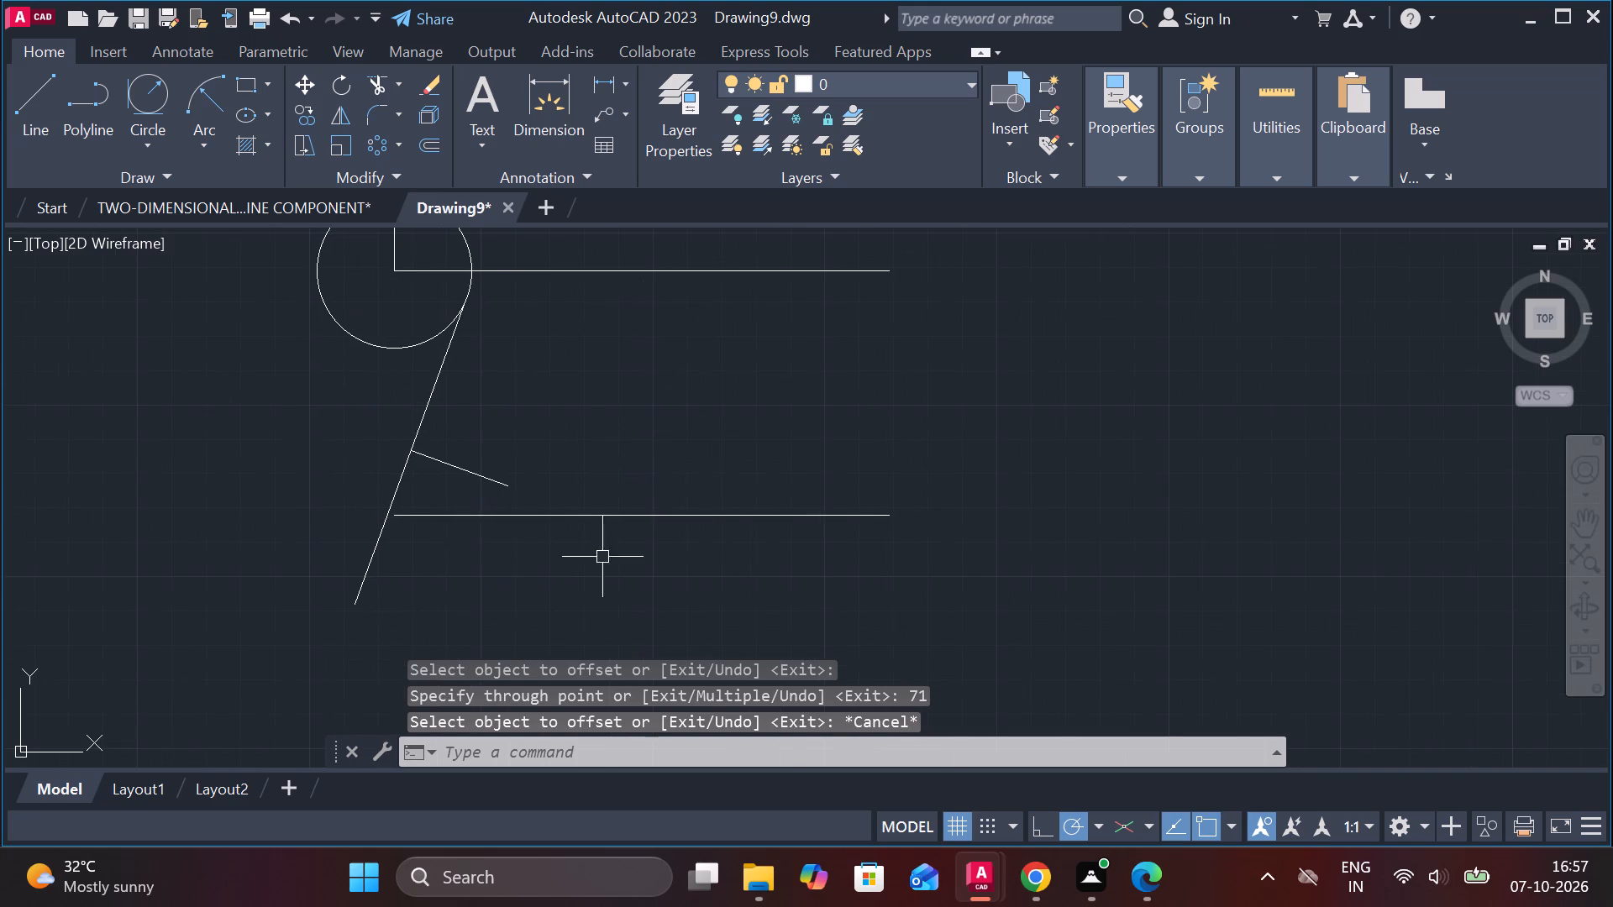
click(470, 511)
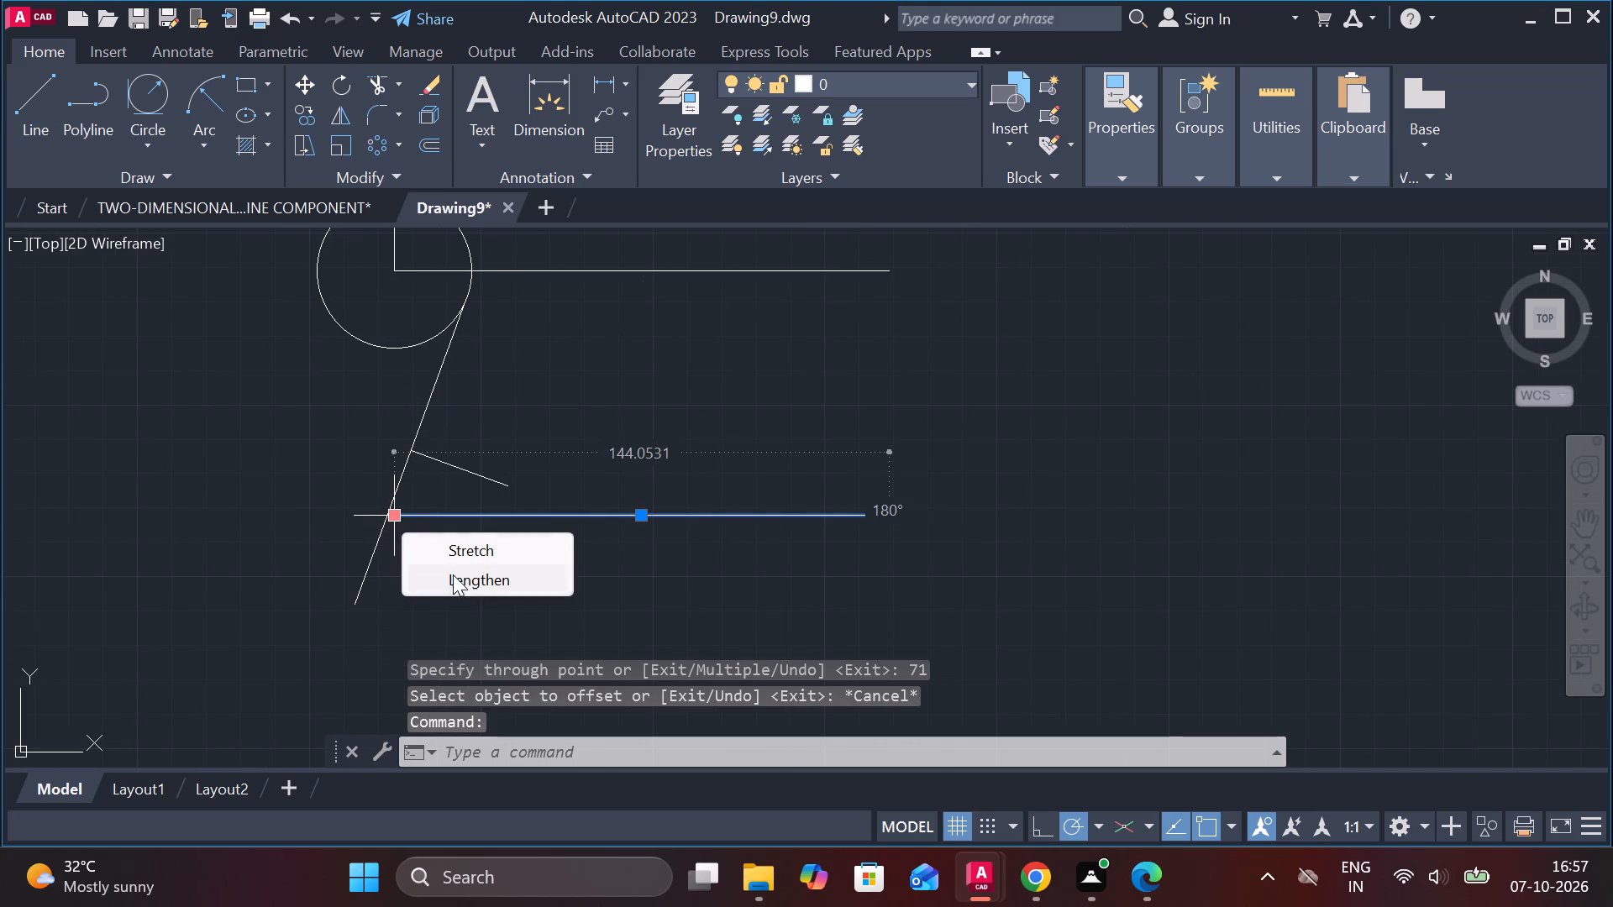
click(464, 585)
click(323, 564)
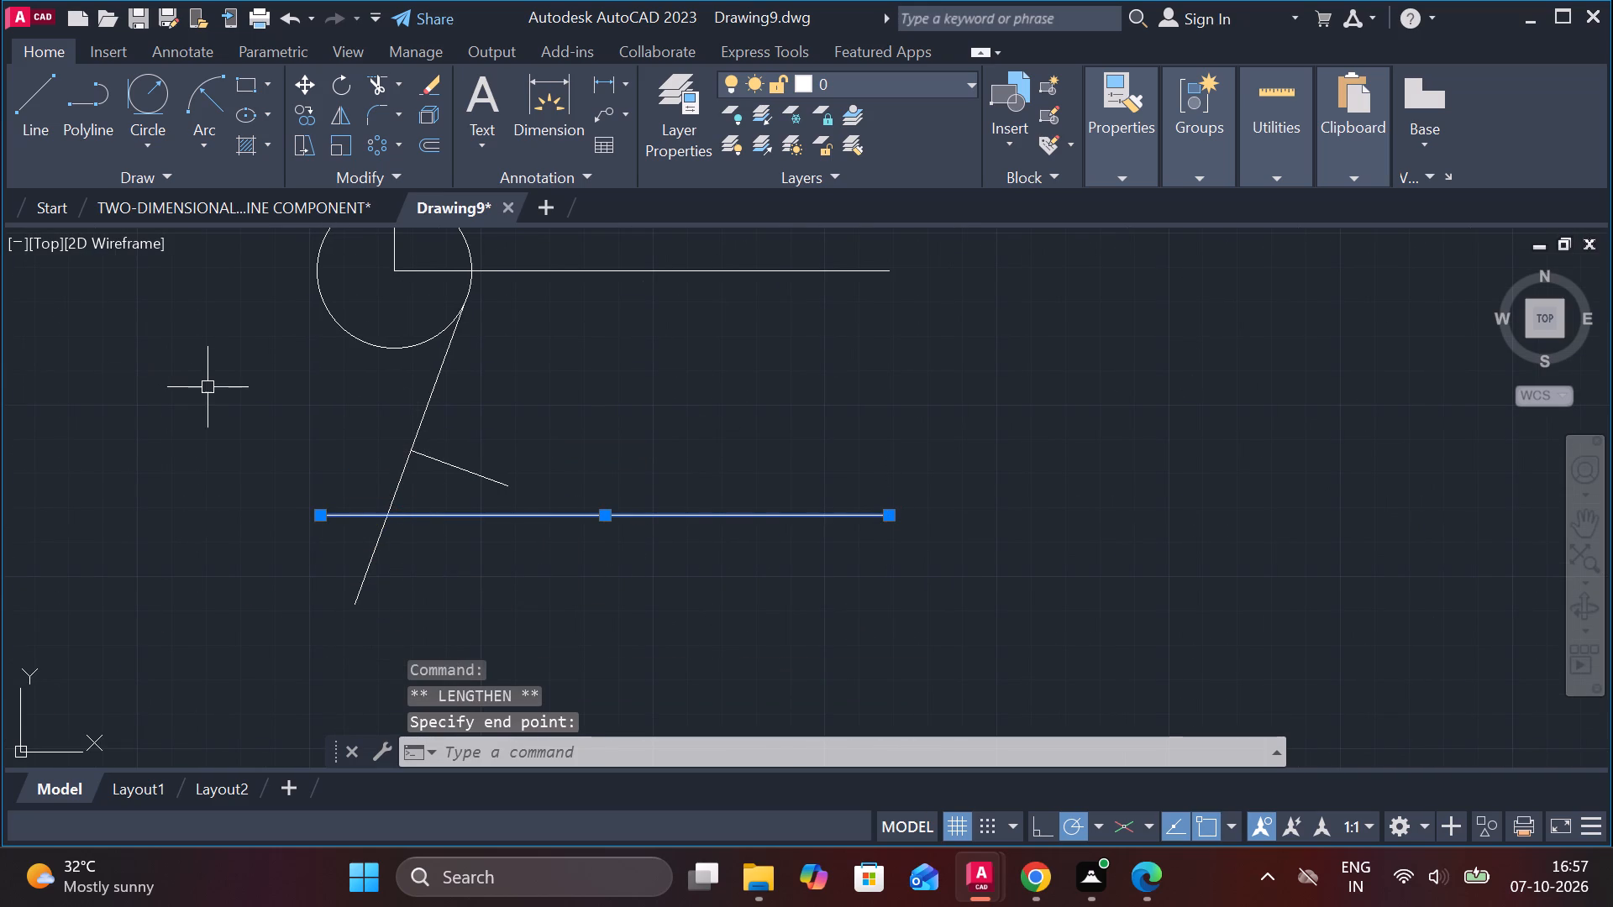
key(space)
key(Escape)
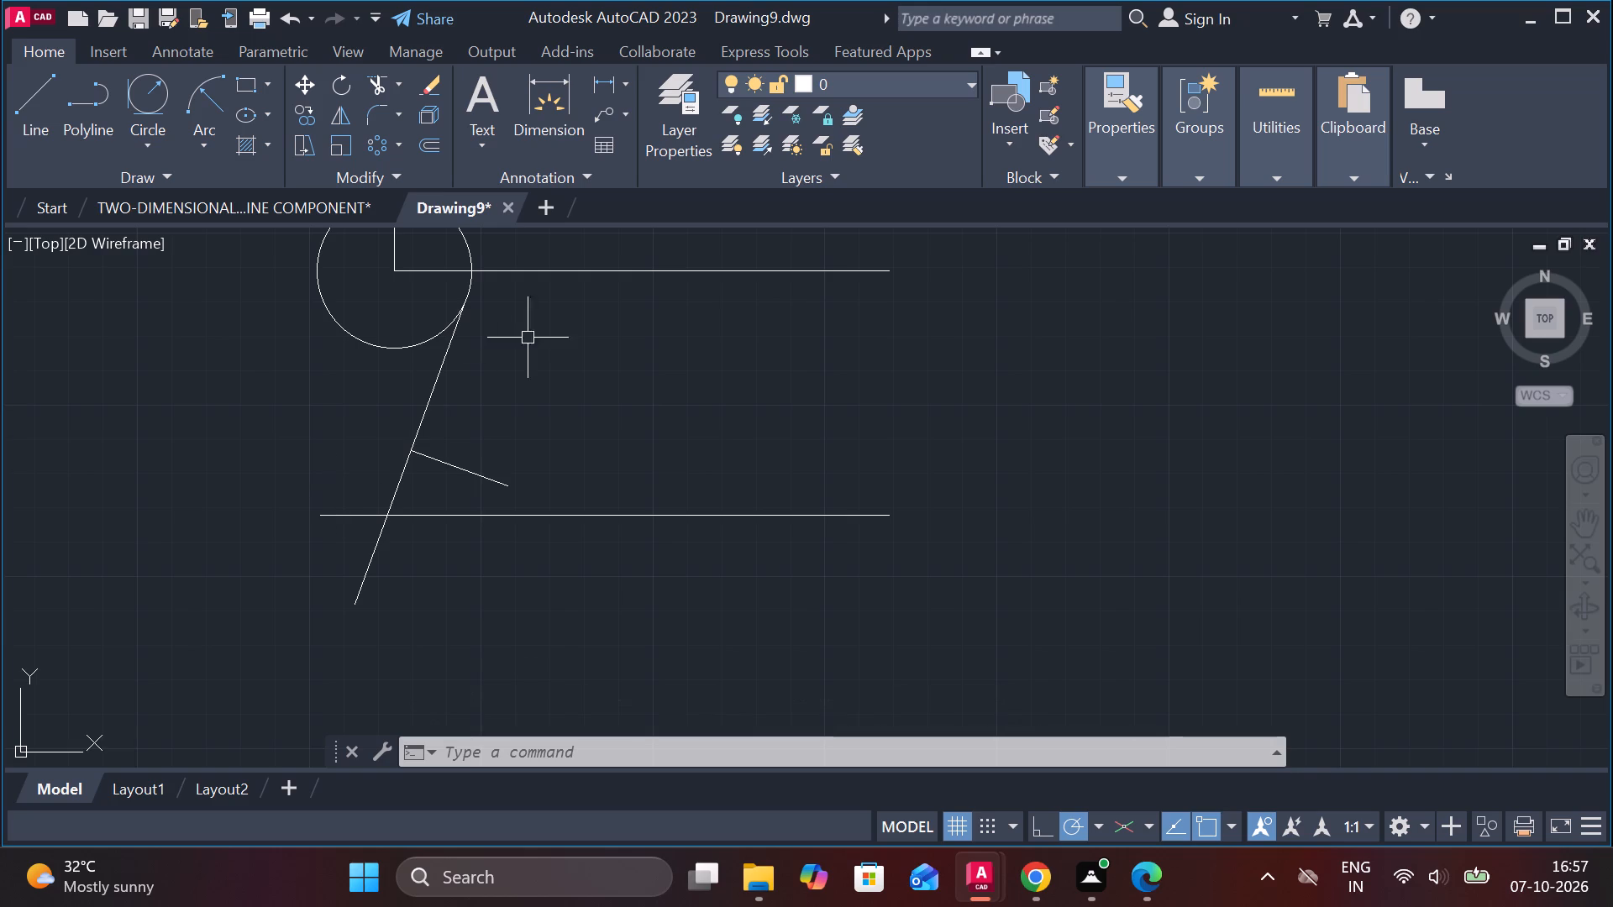
Offset the slanted tangent line by 38 toward the right side of the part.
click(433, 140)
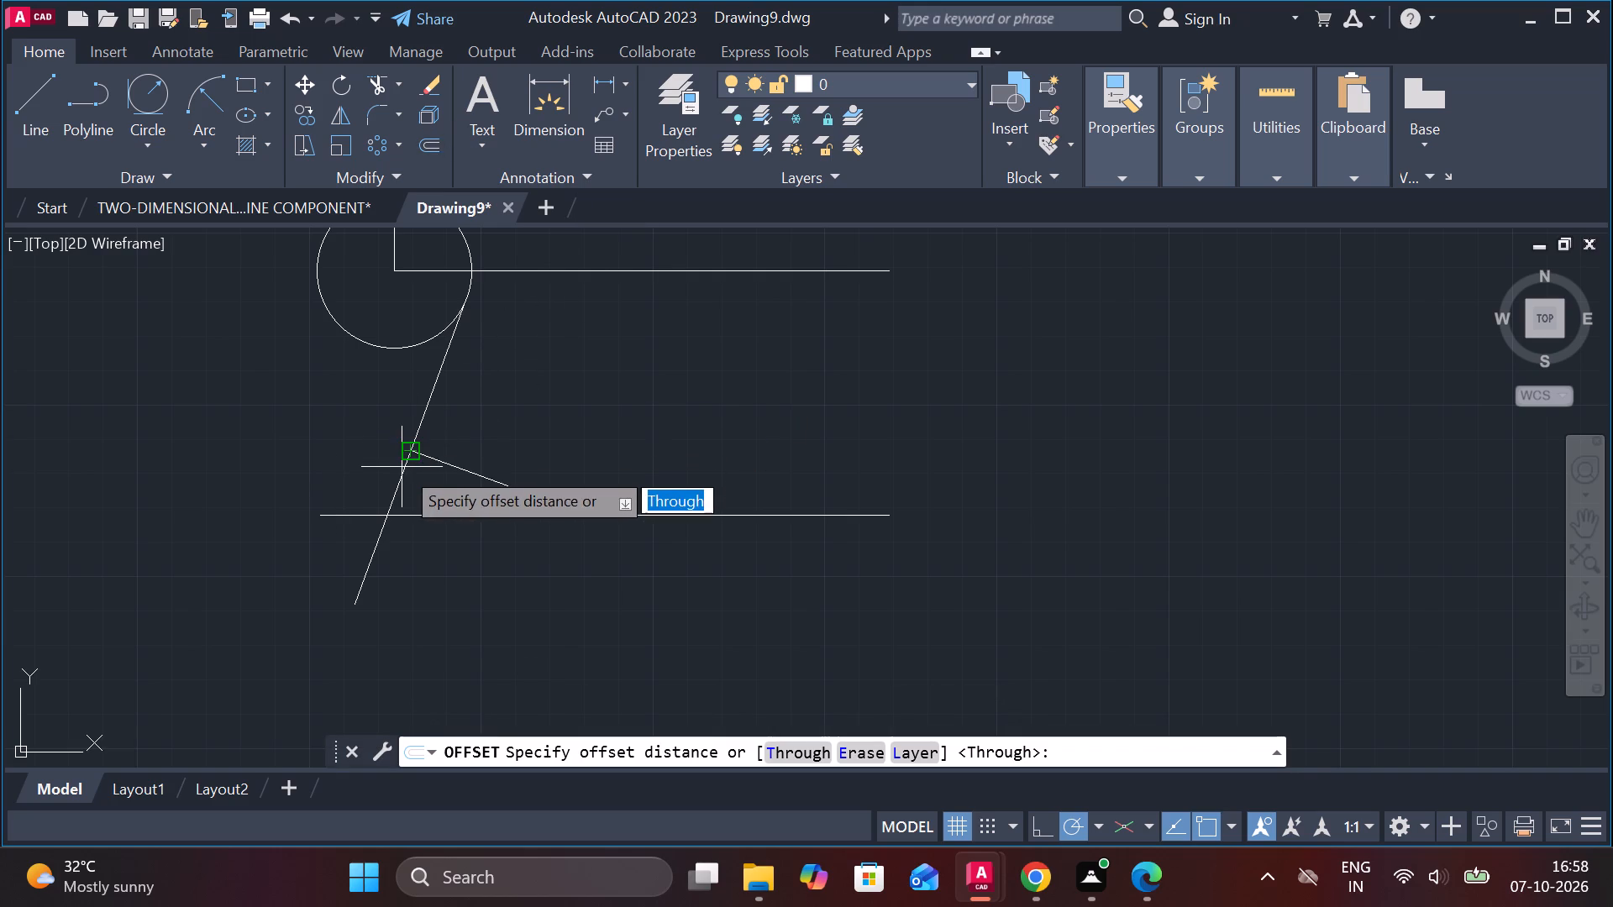
key(Return)
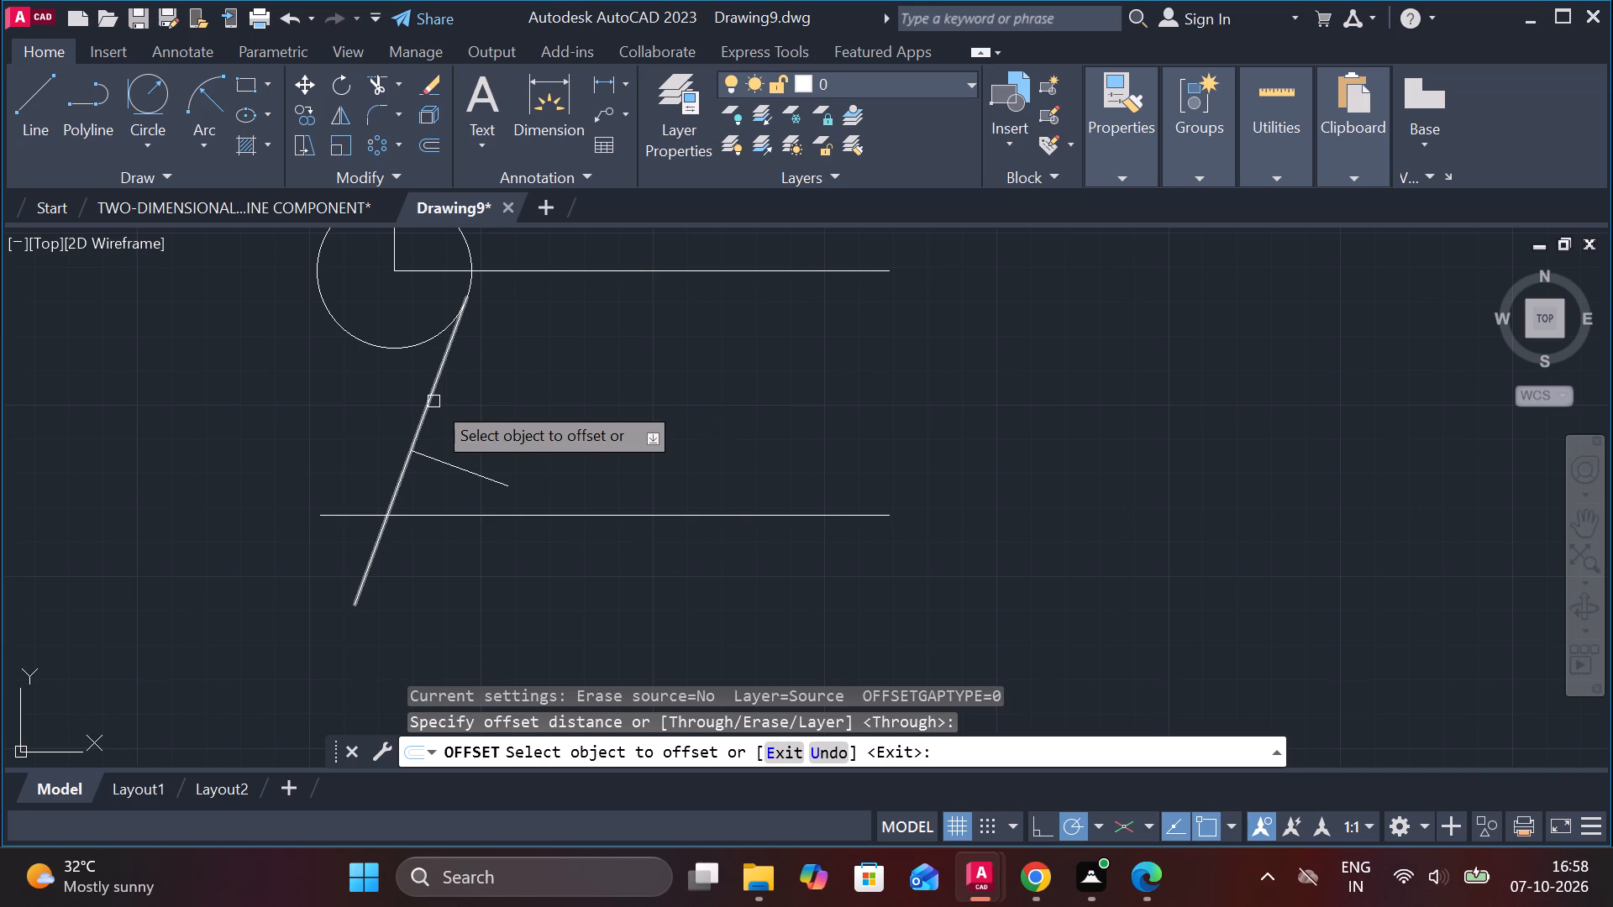
click(434, 394)
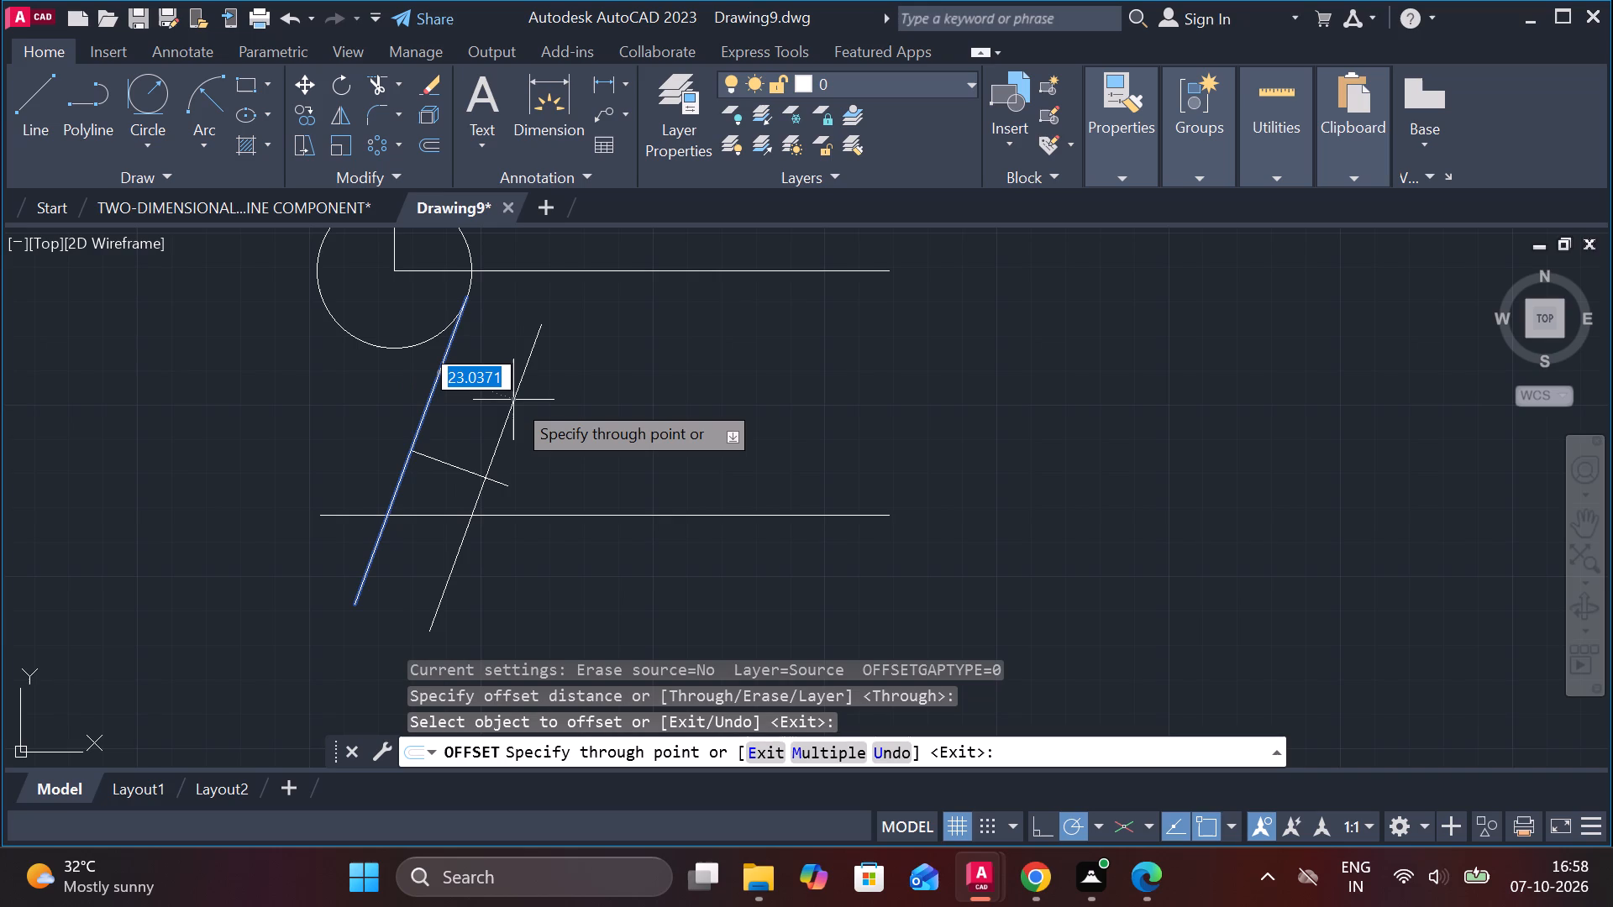
key(3)
key(8)
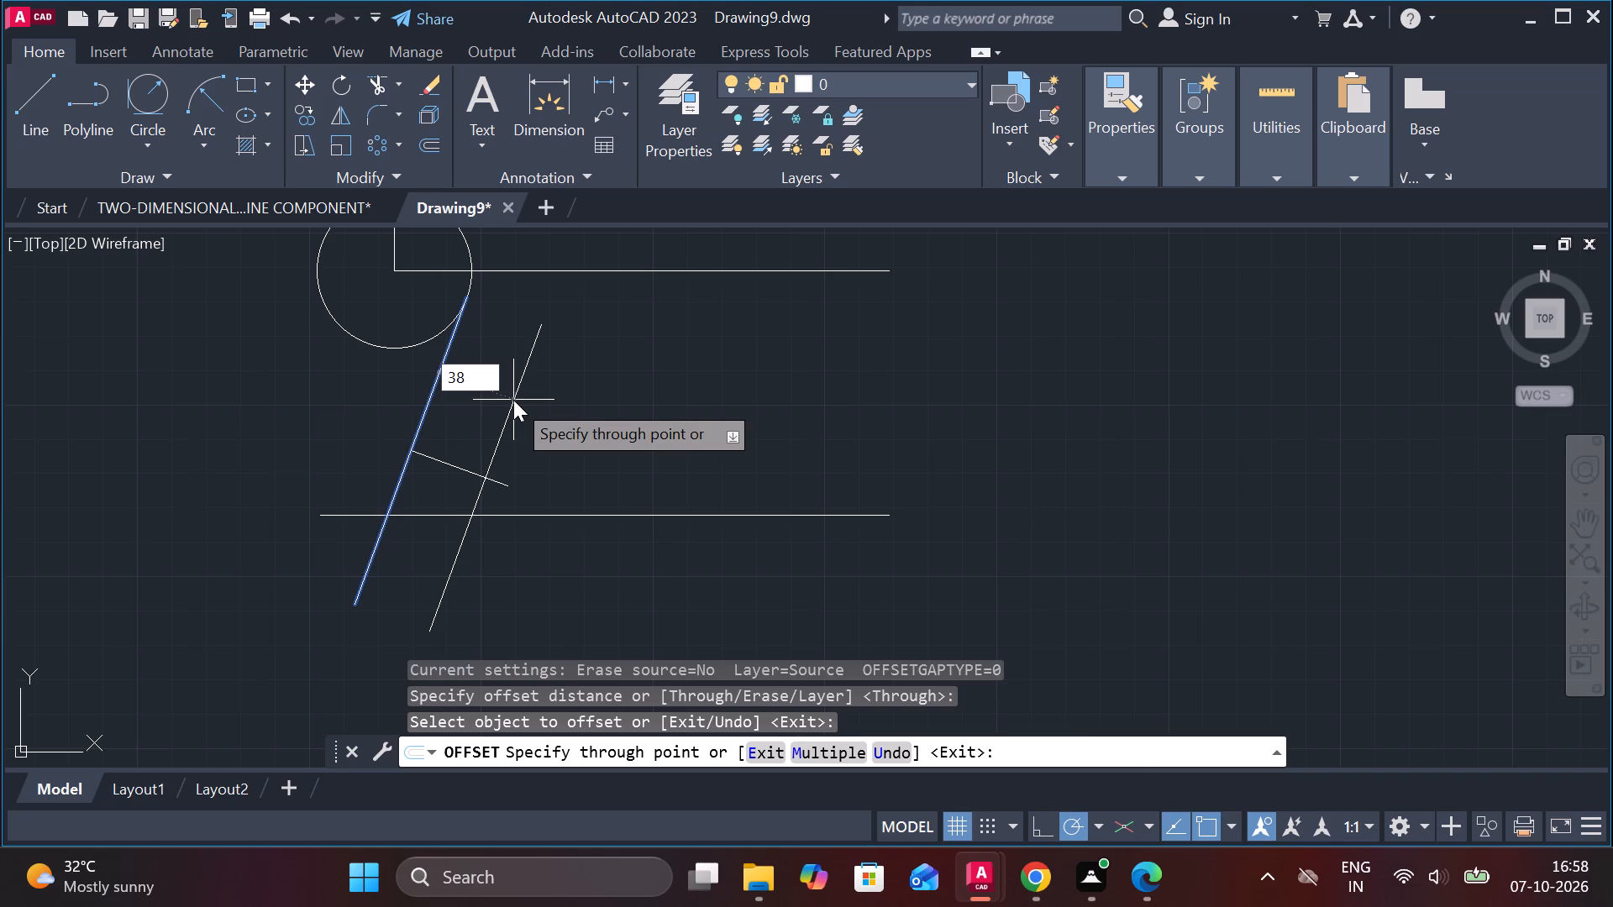
key(Return)
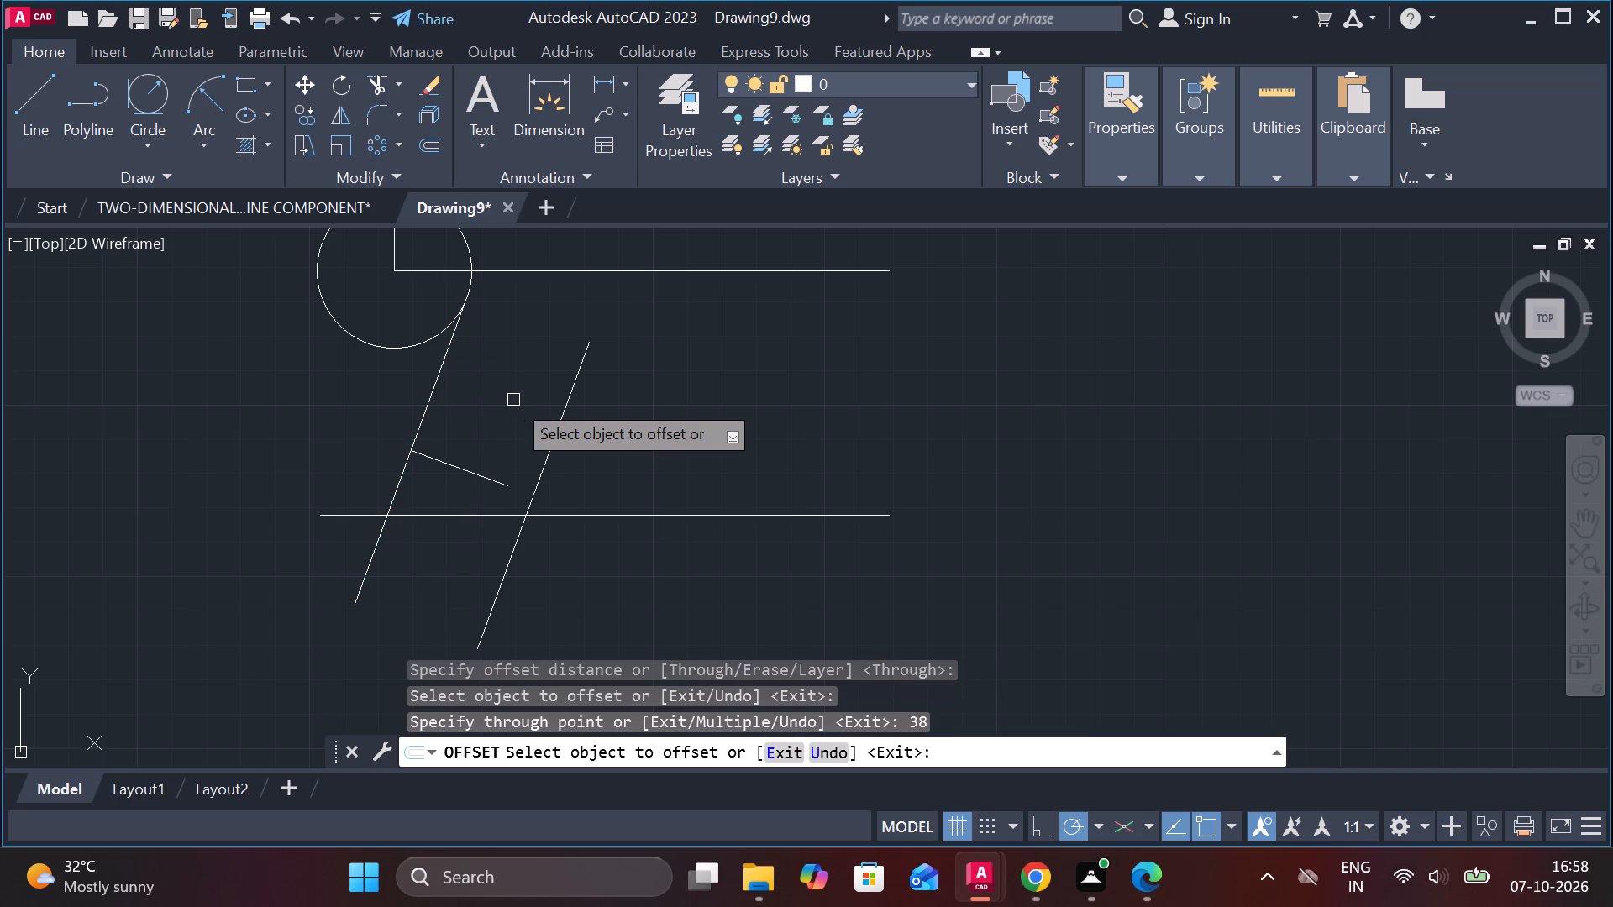
scroll(570, 380, down, 3)
scroll(667, 352, up, 1)
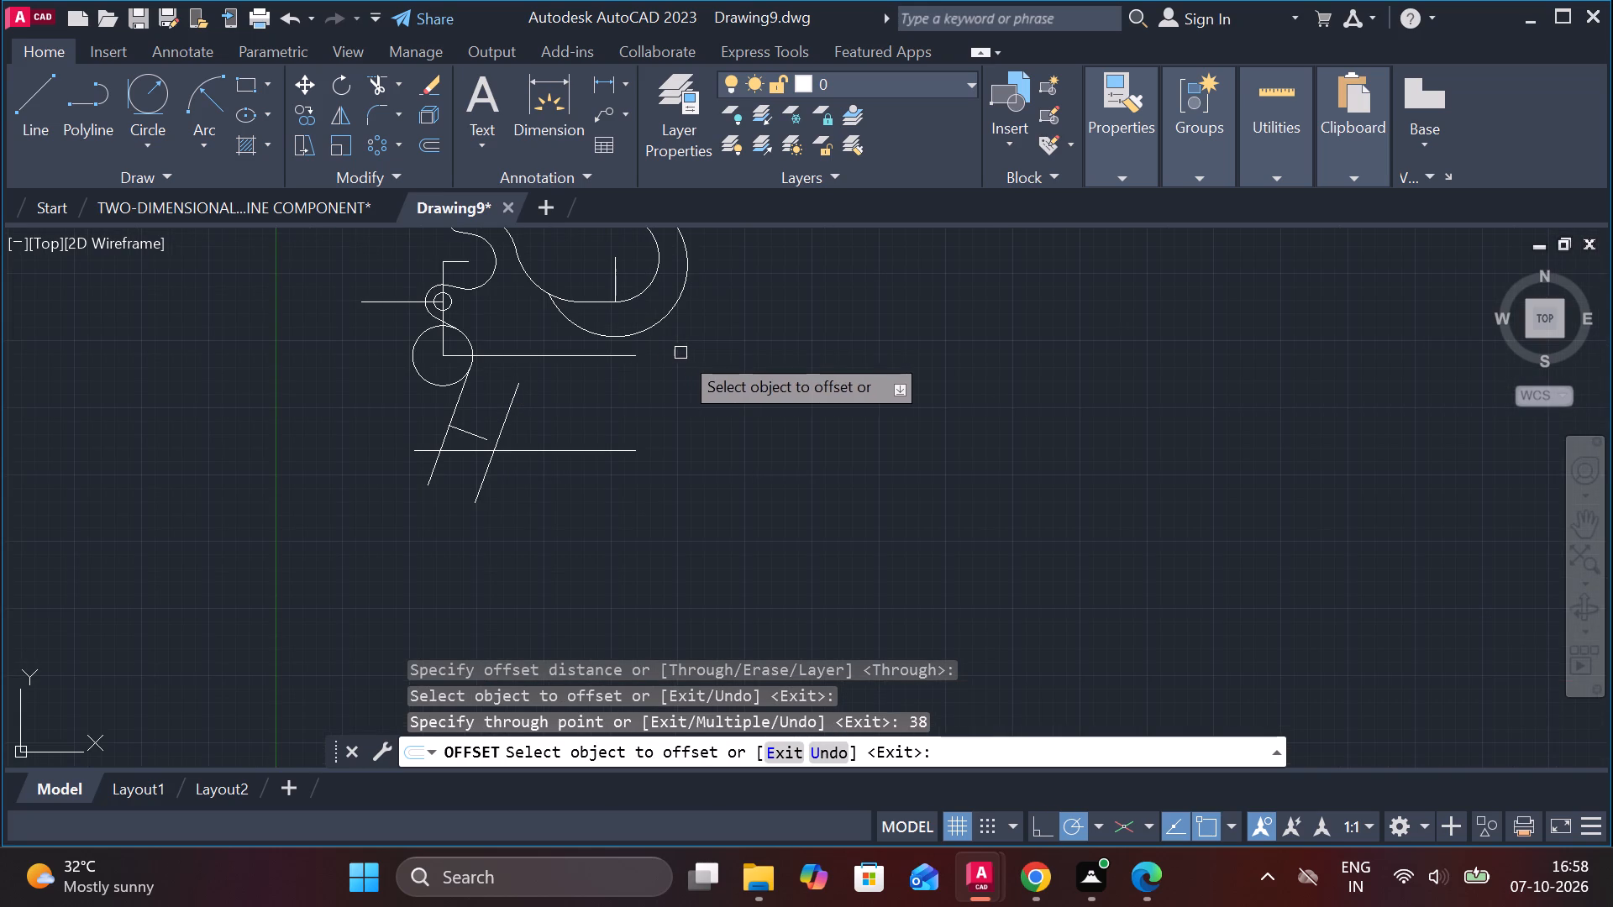
middle_drag(680, 353, 763, 474)
scroll(781, 464, down, 1)
scroll(787, 463, up, 2)
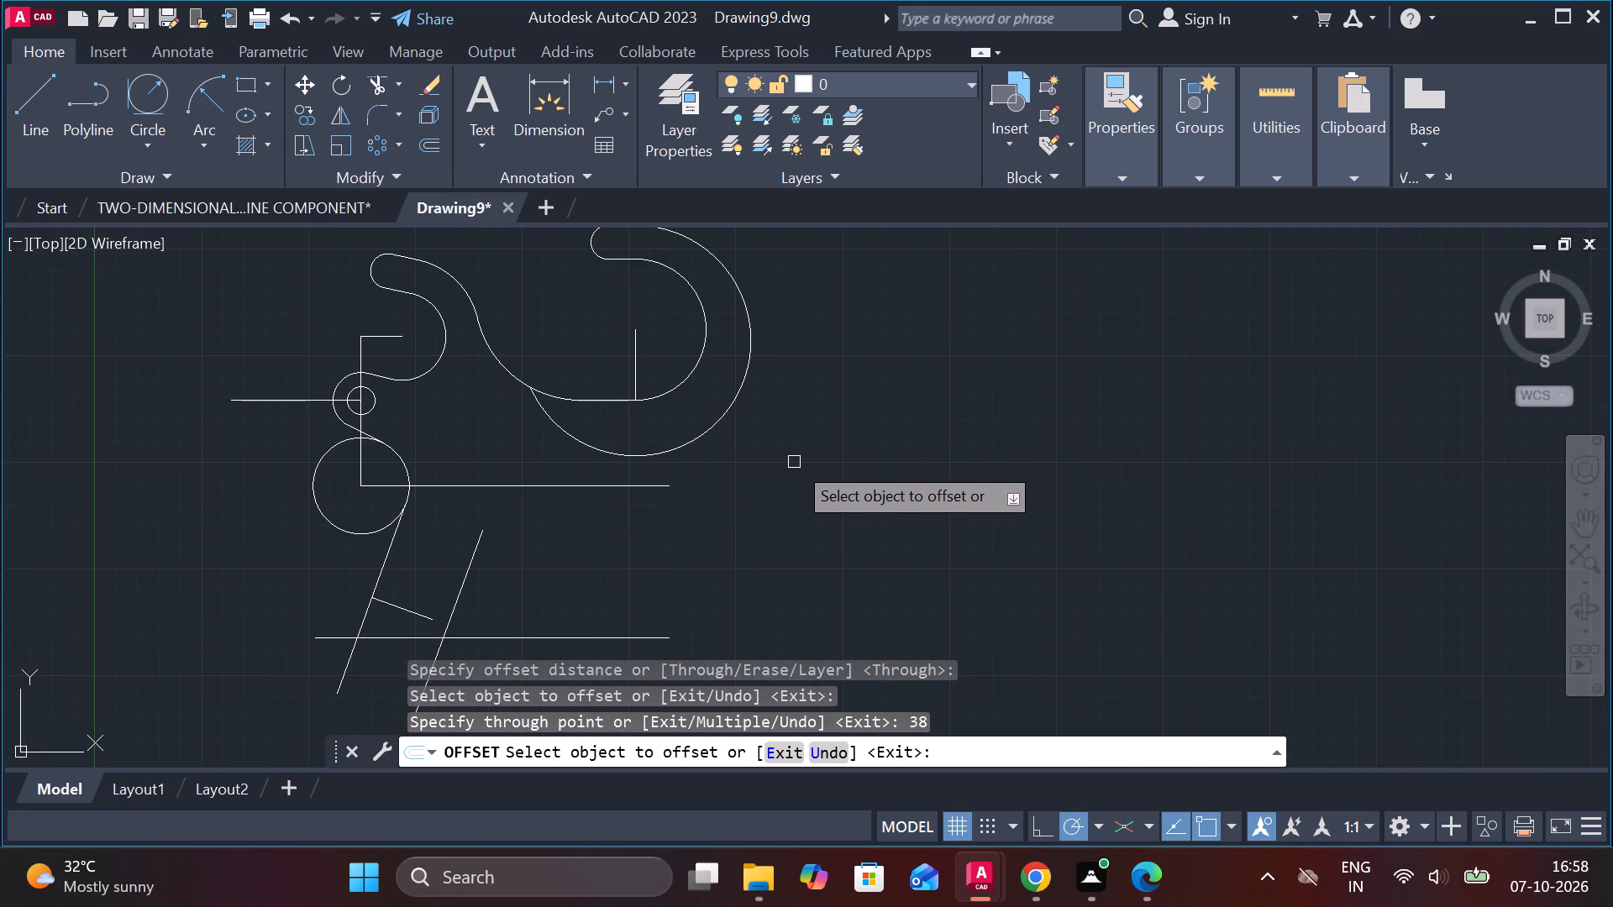
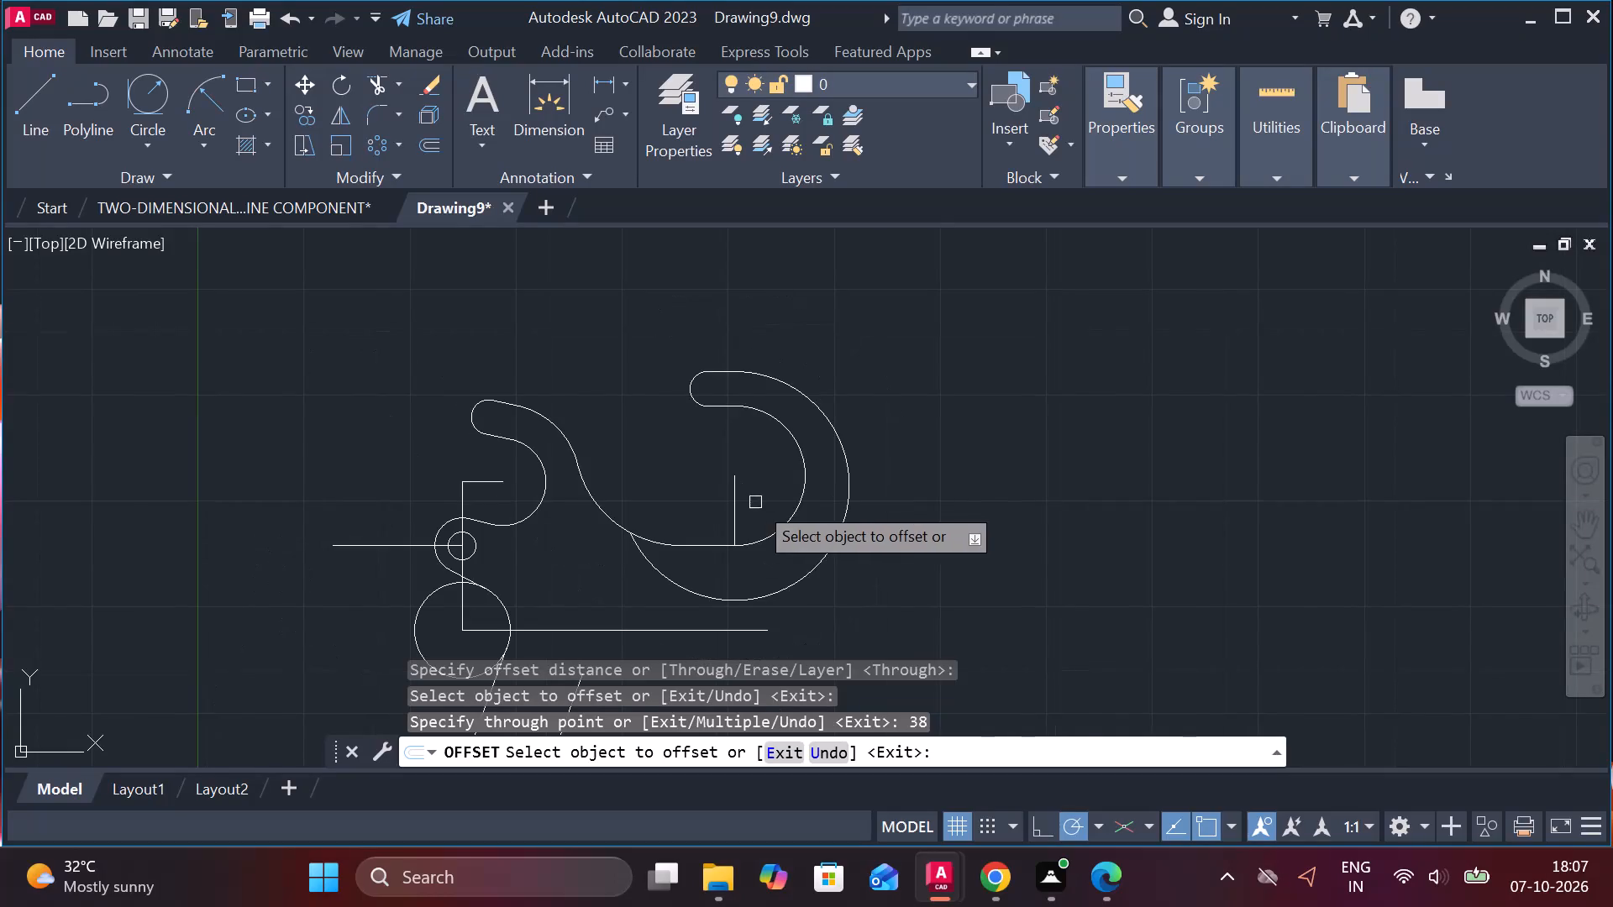
Erase the short line running perpendicular from the slanted tangent line toward its offset copy.
middle_drag(893, 543, 862, 444)
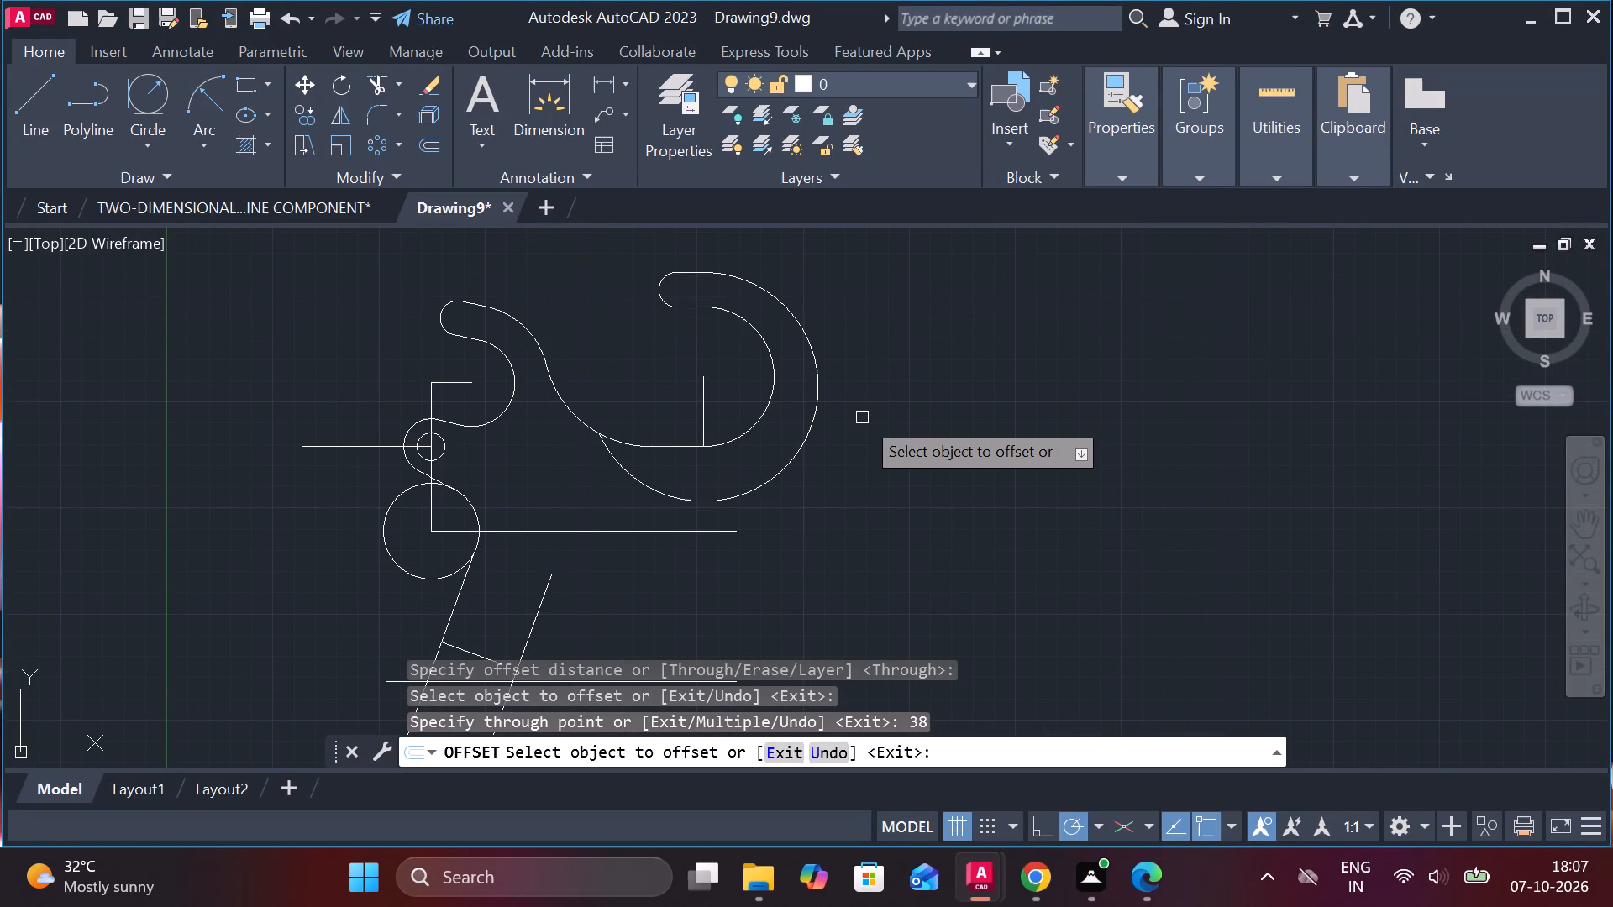
scroll(862, 417, down, 1)
scroll(794, 506, up, 2)
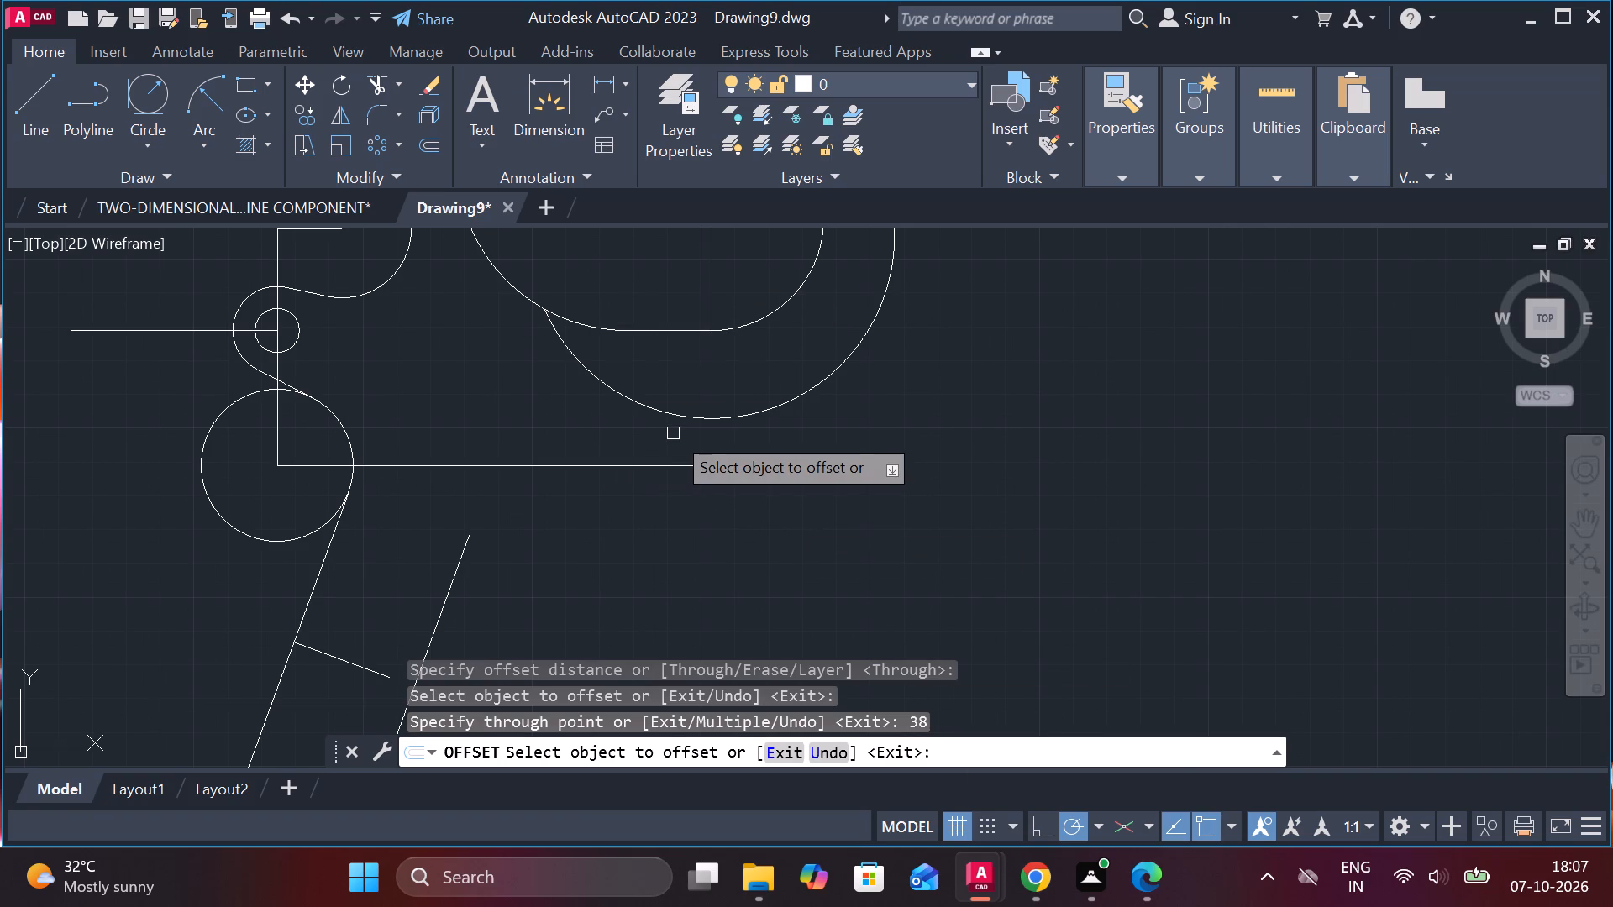
key(Escape)
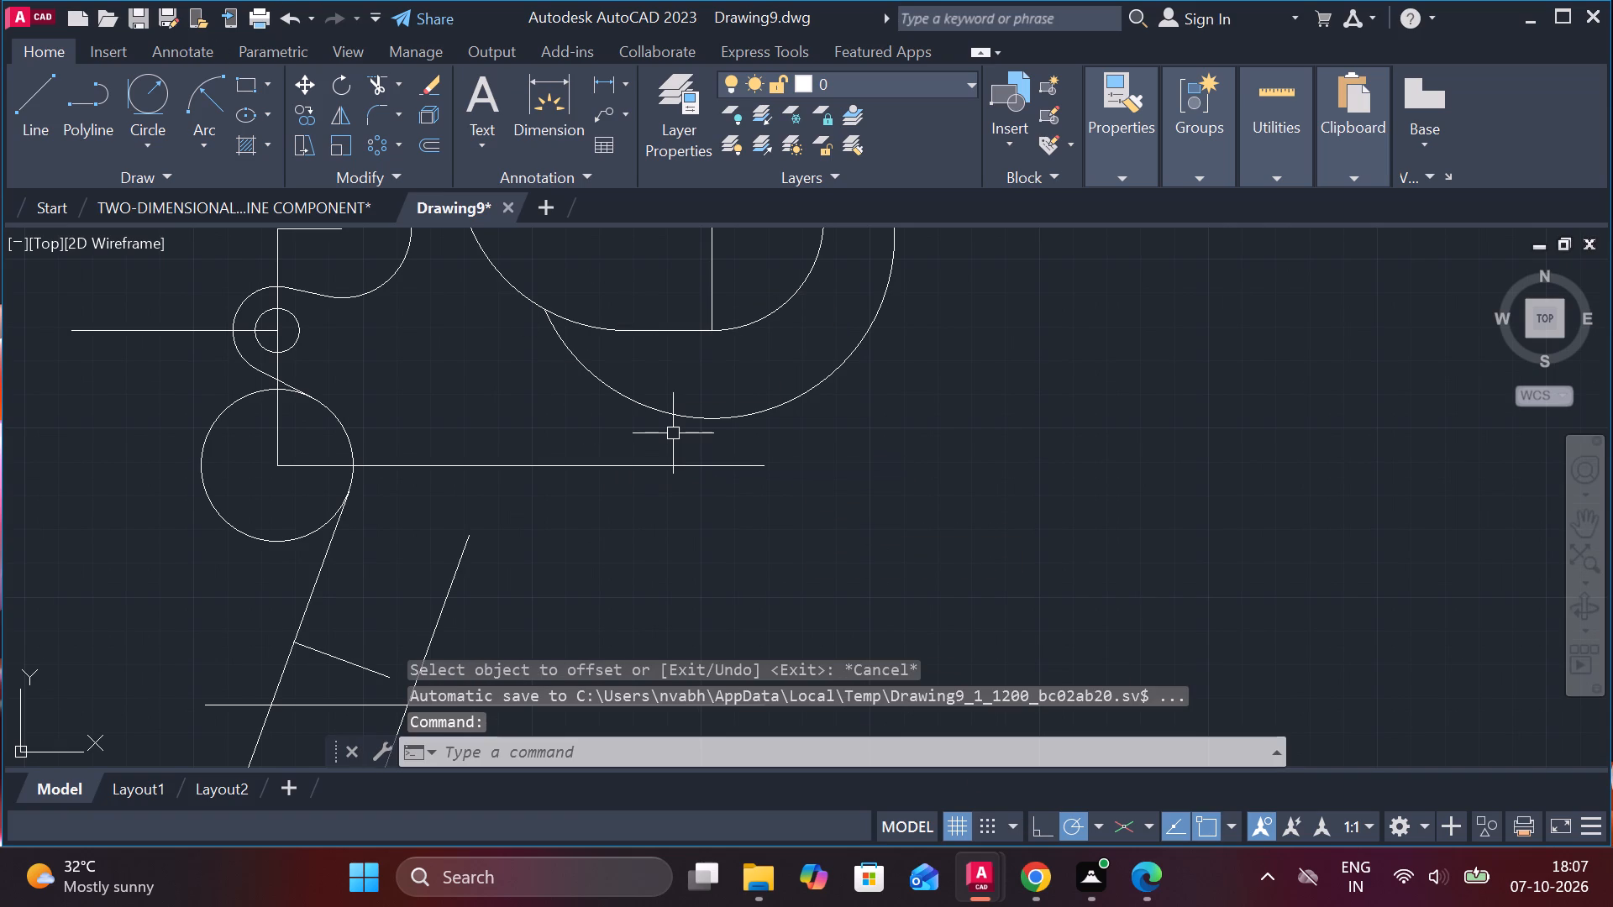
middle_drag(233, 609, 234, 454)
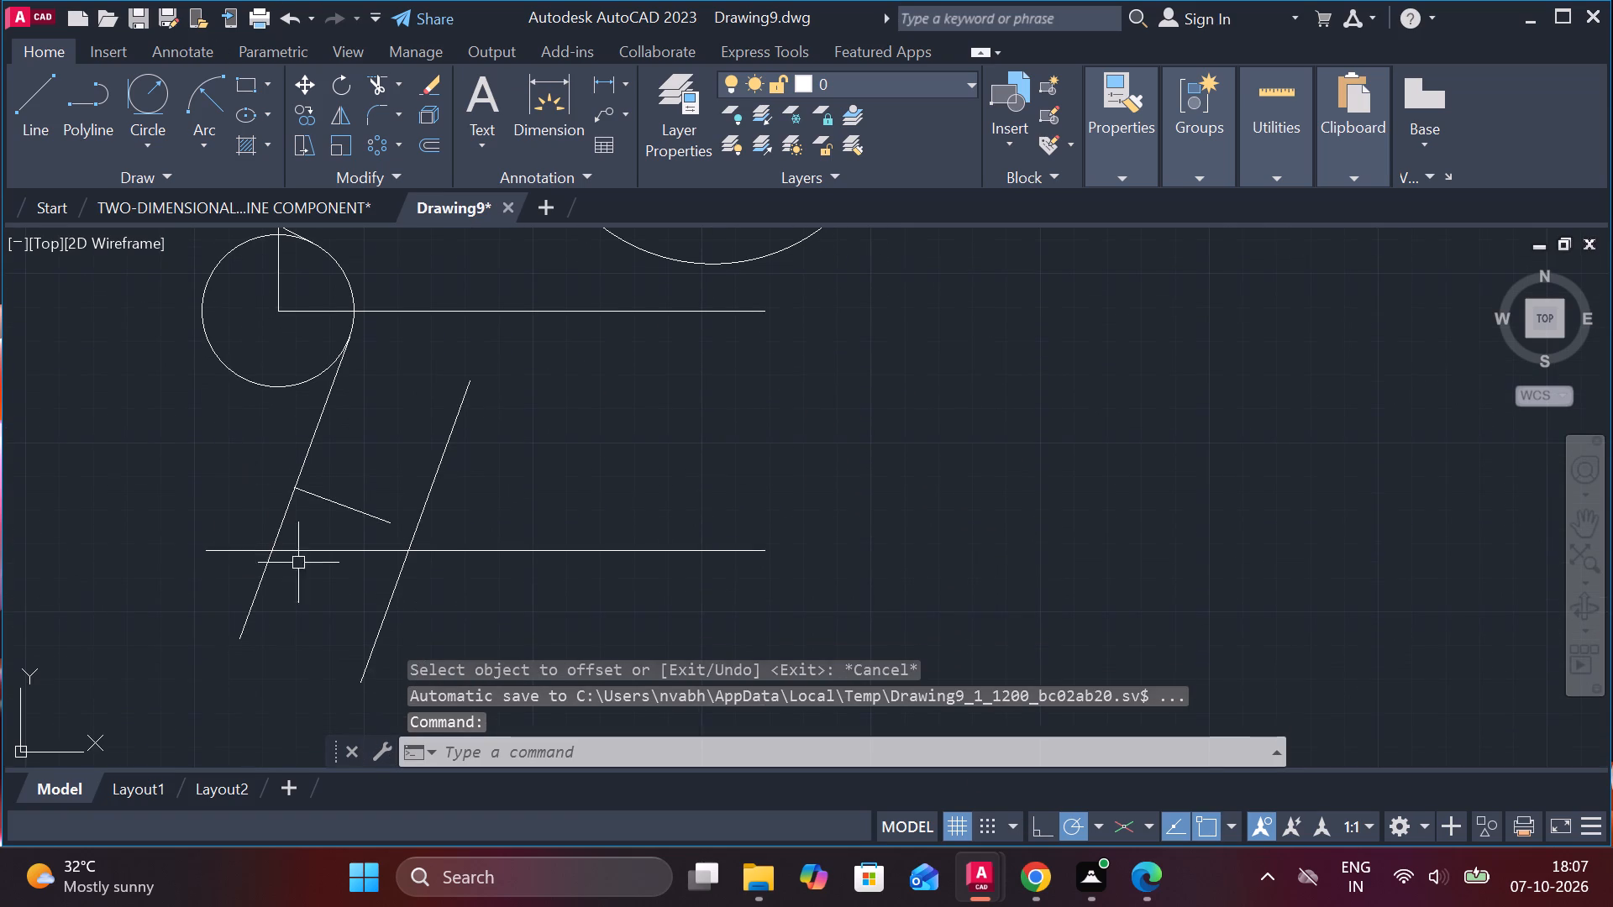
click(369, 511)
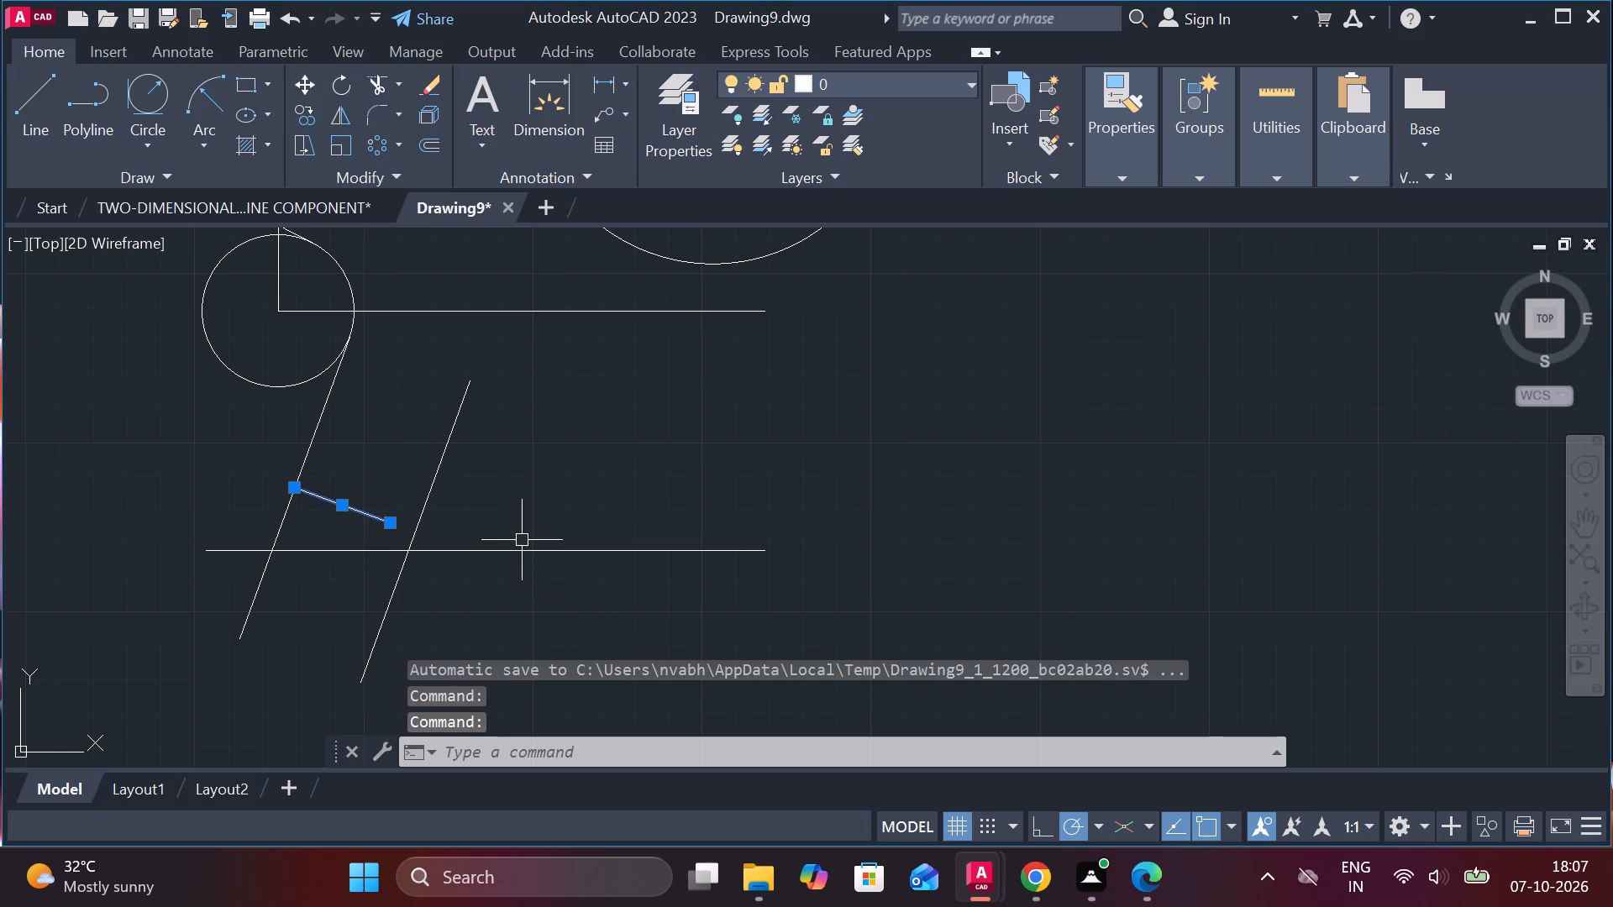
click(522, 545)
click(604, 559)
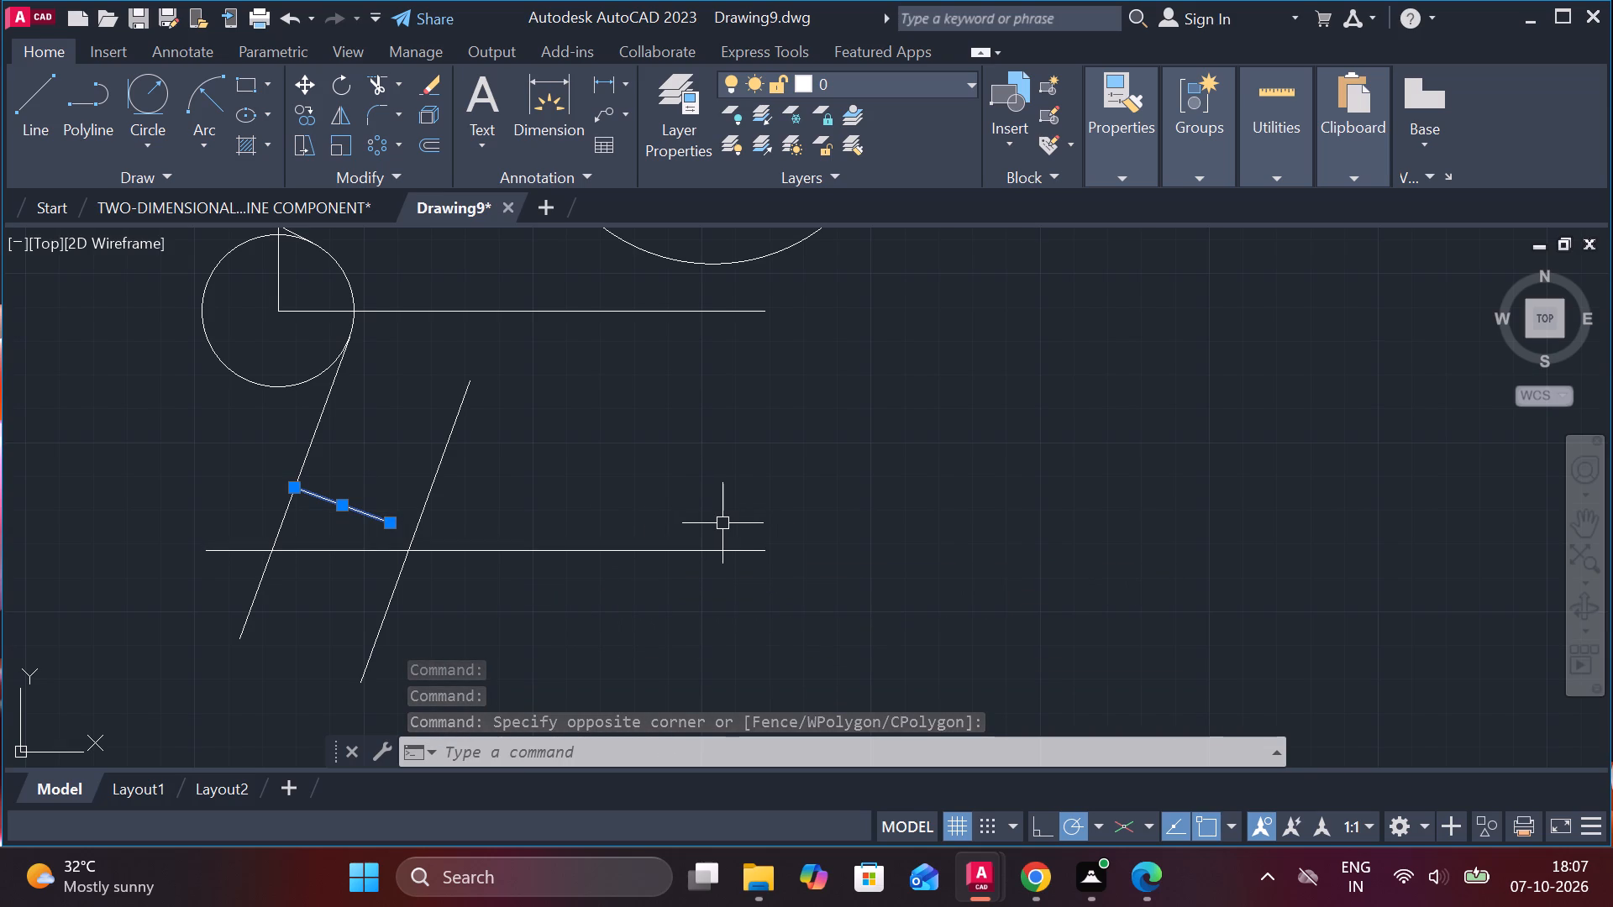
key(e)
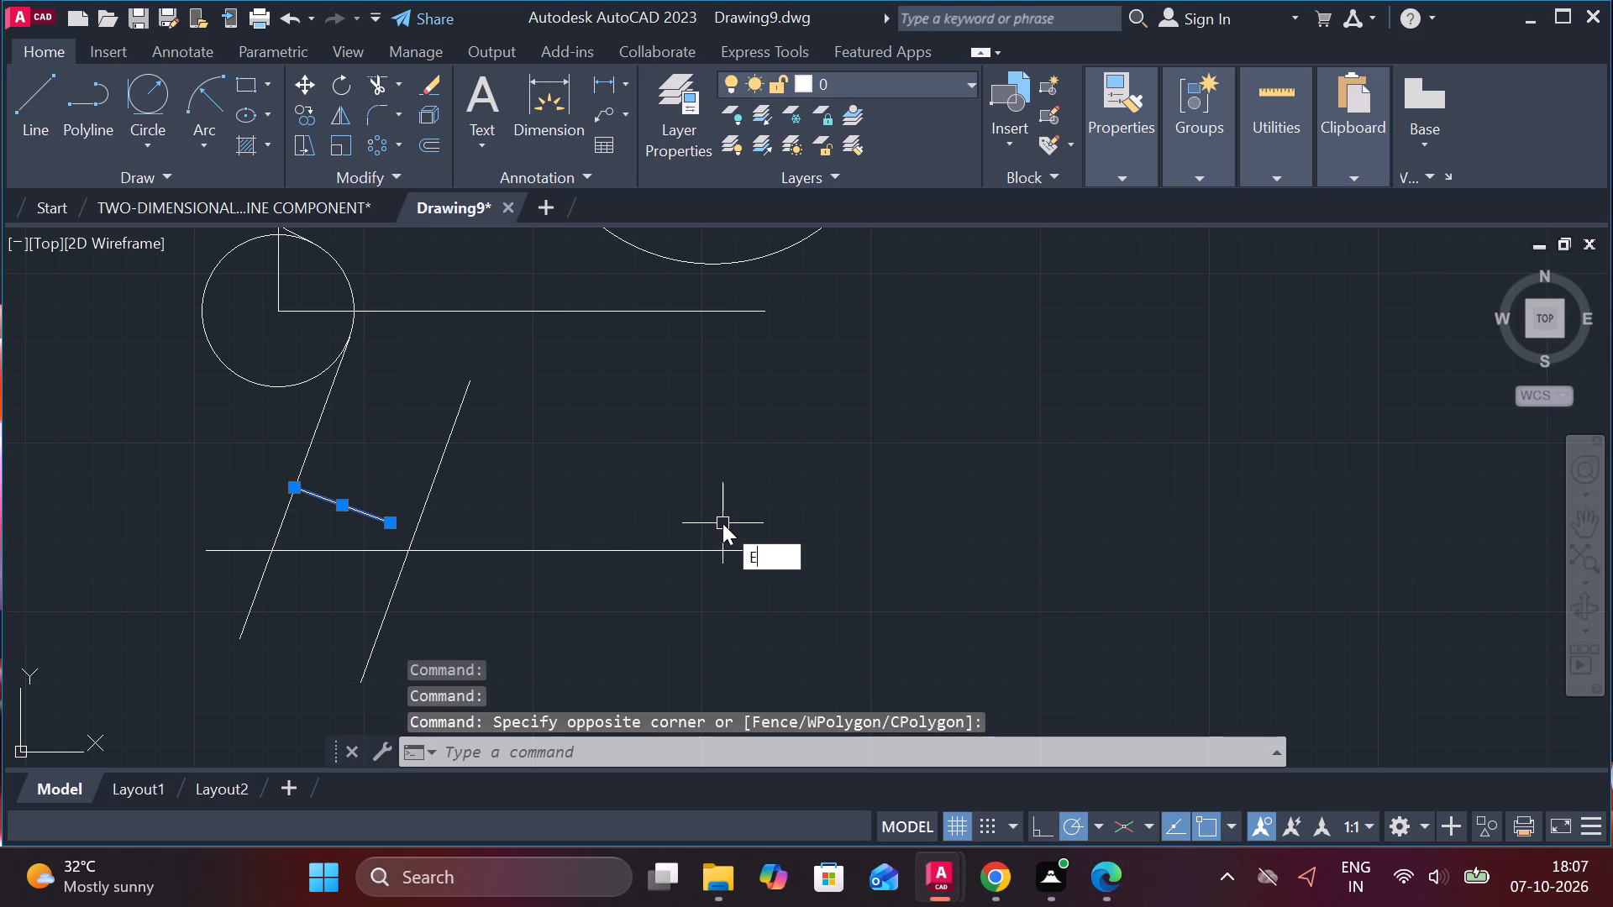
key(Return)
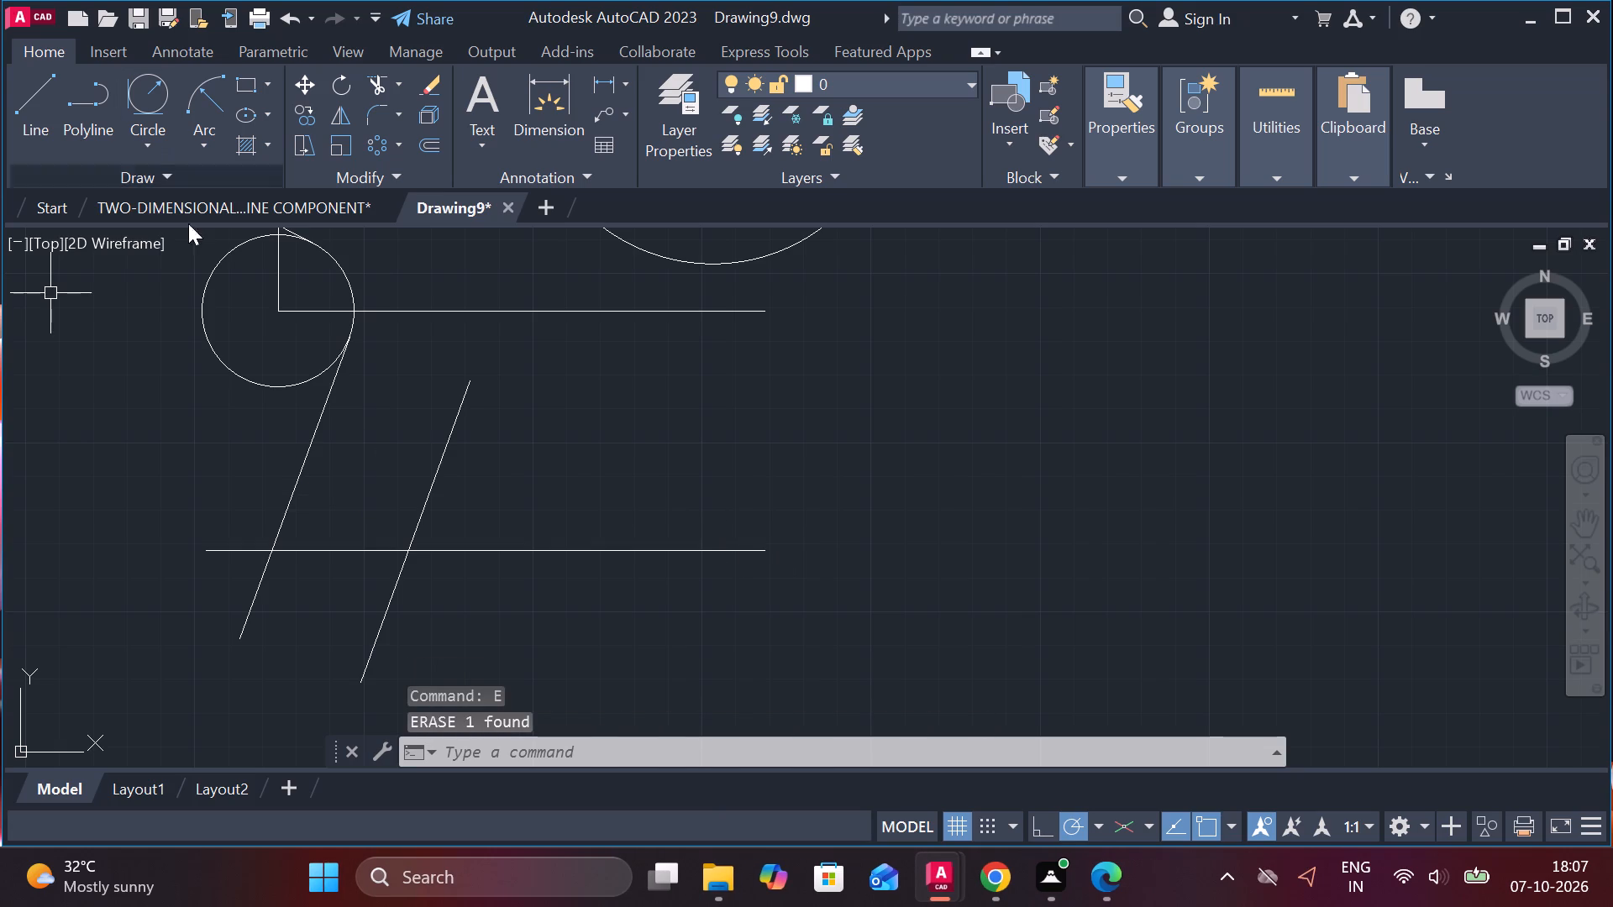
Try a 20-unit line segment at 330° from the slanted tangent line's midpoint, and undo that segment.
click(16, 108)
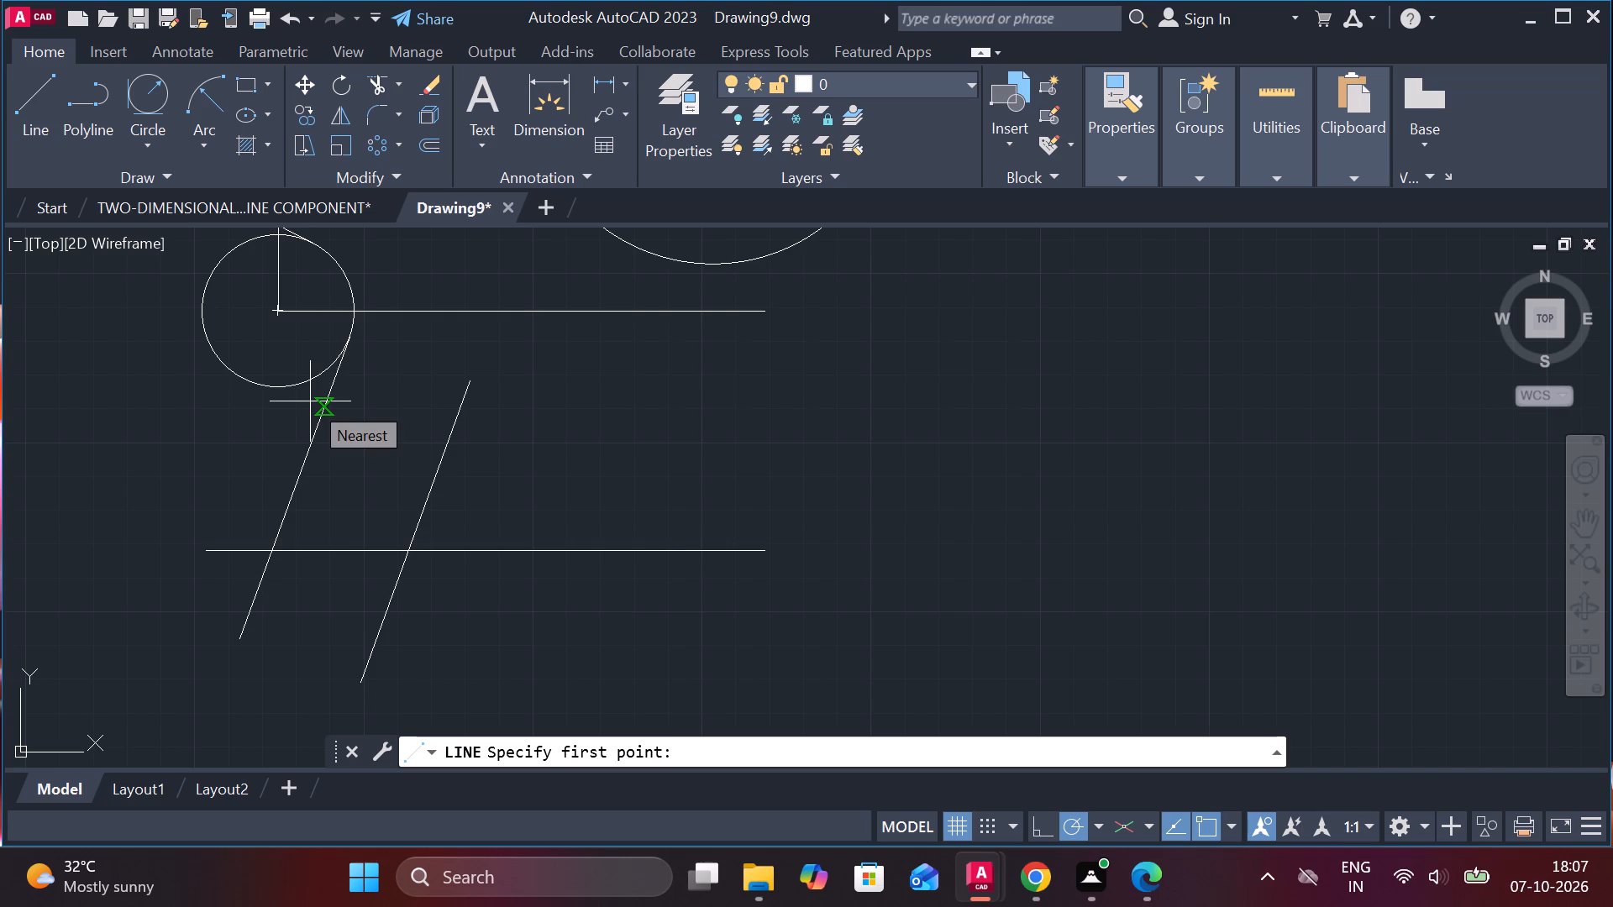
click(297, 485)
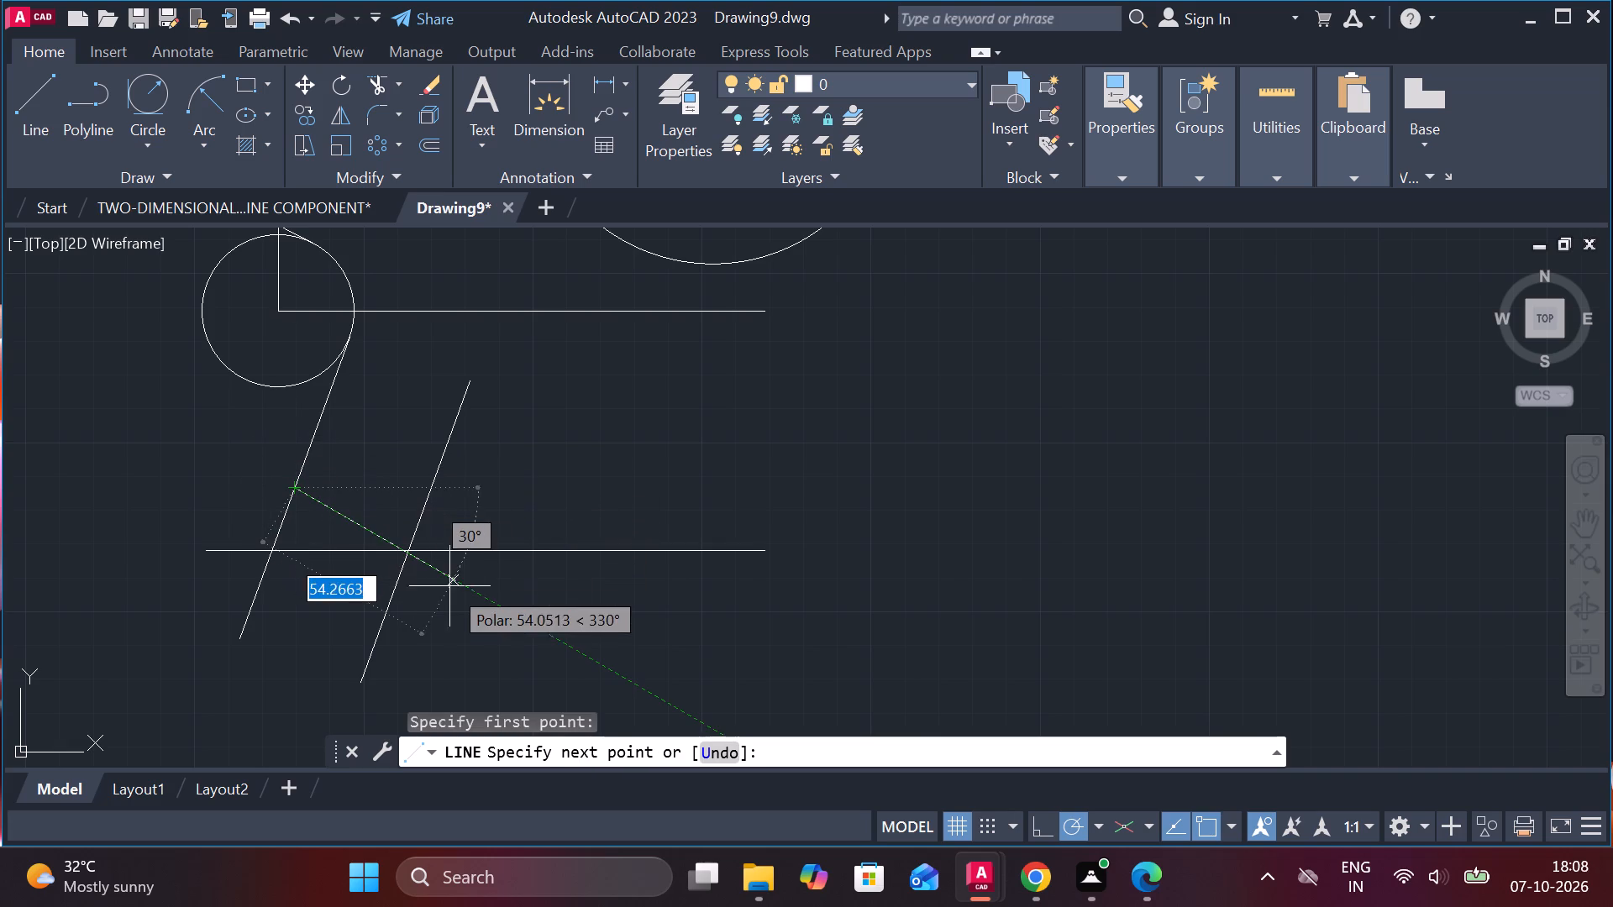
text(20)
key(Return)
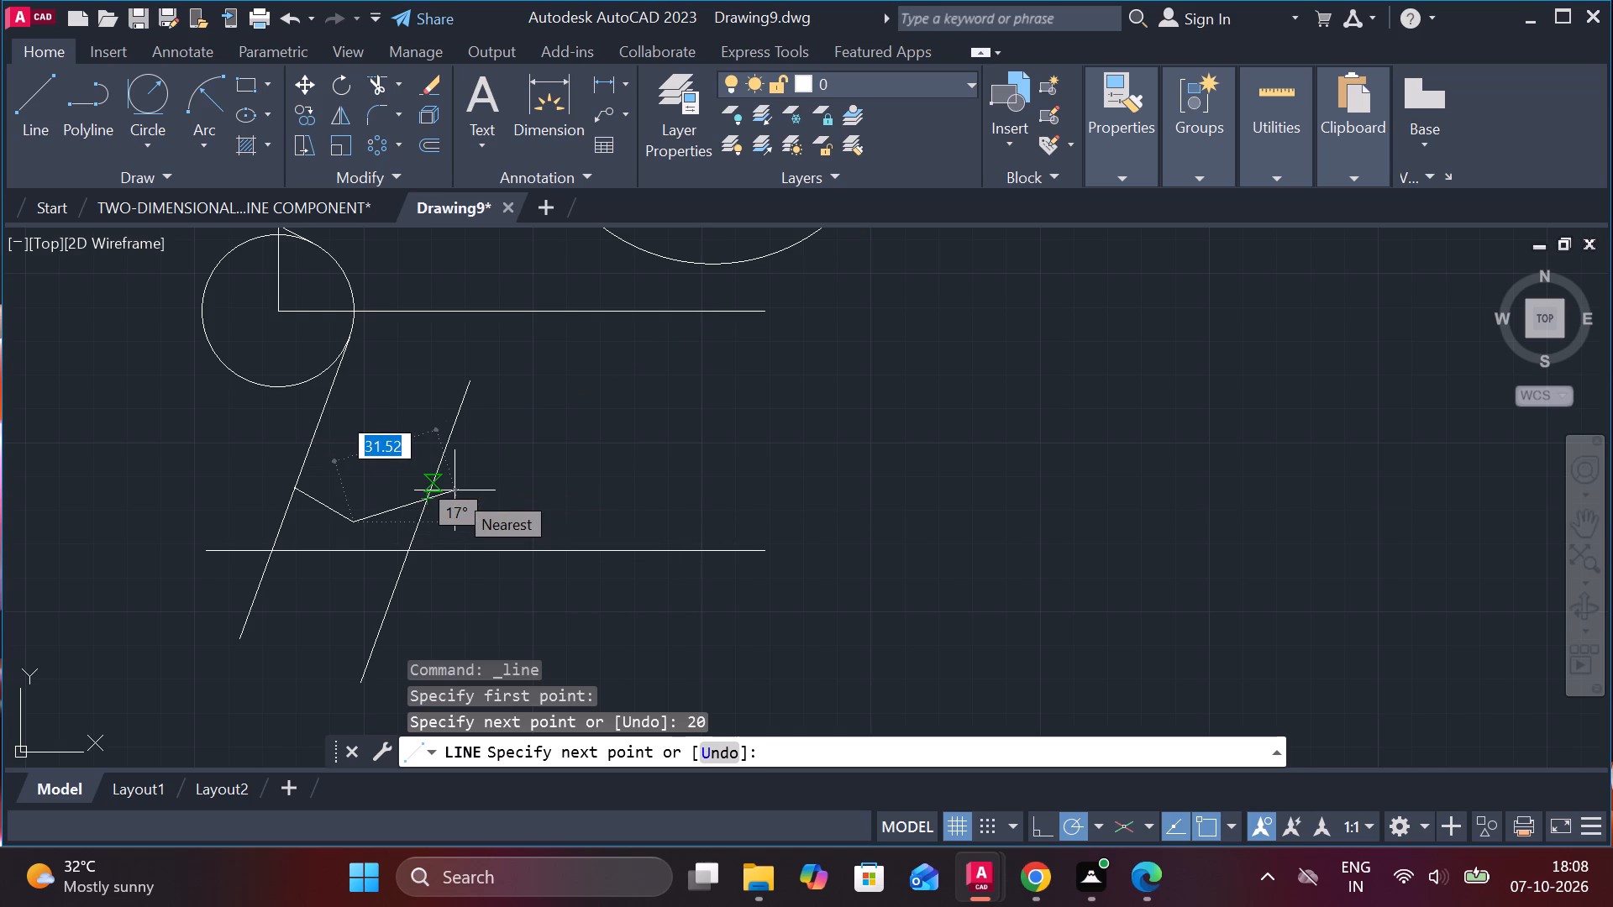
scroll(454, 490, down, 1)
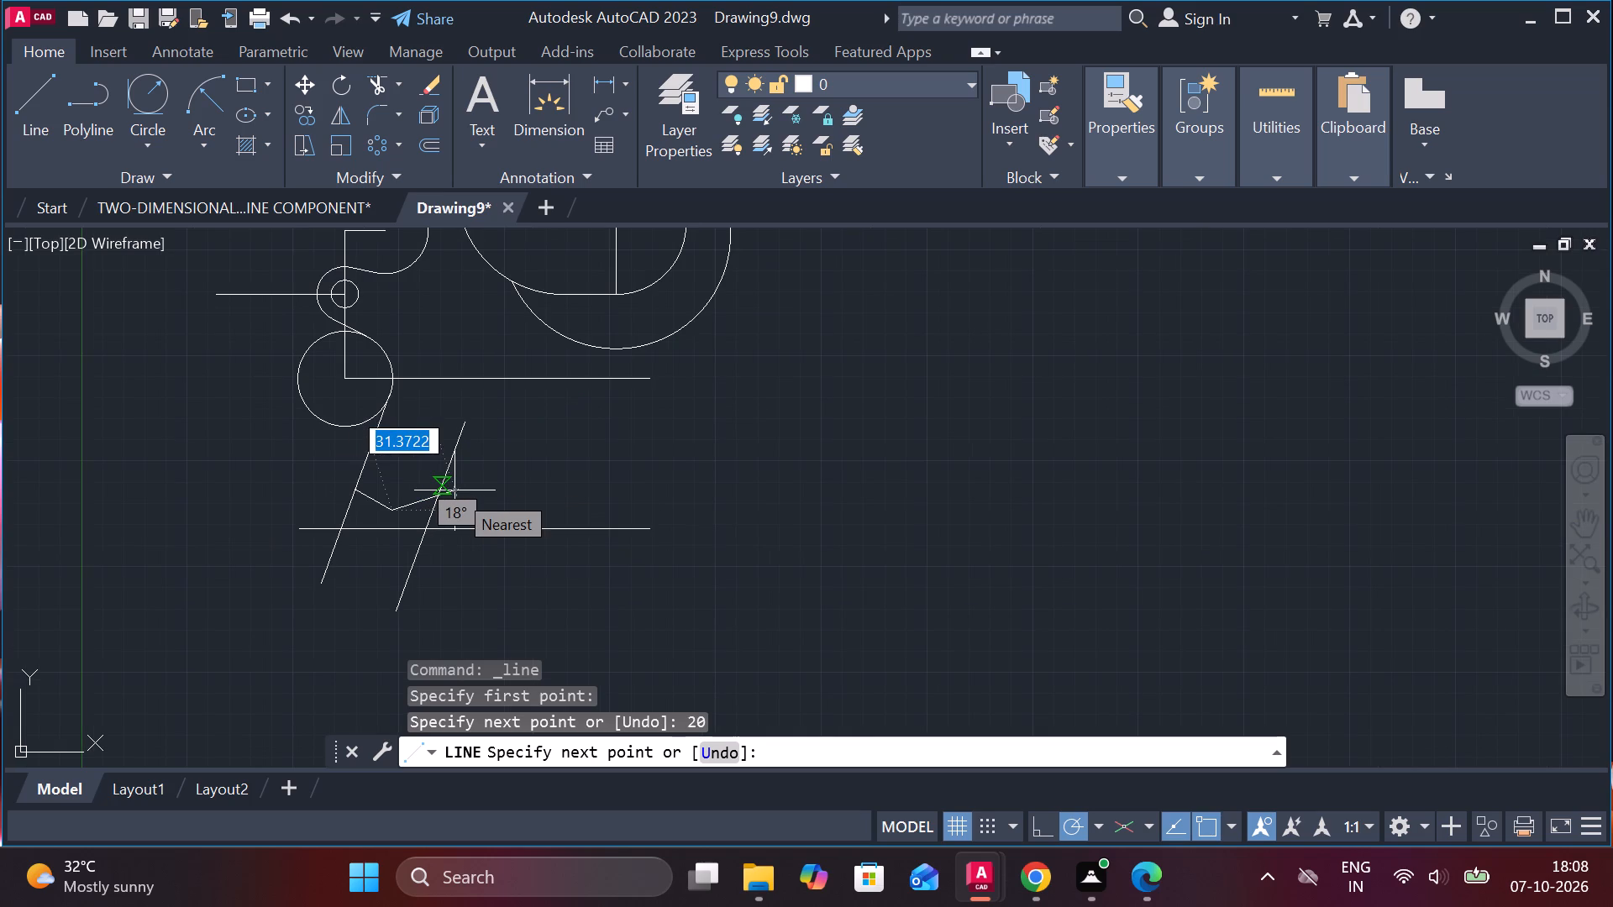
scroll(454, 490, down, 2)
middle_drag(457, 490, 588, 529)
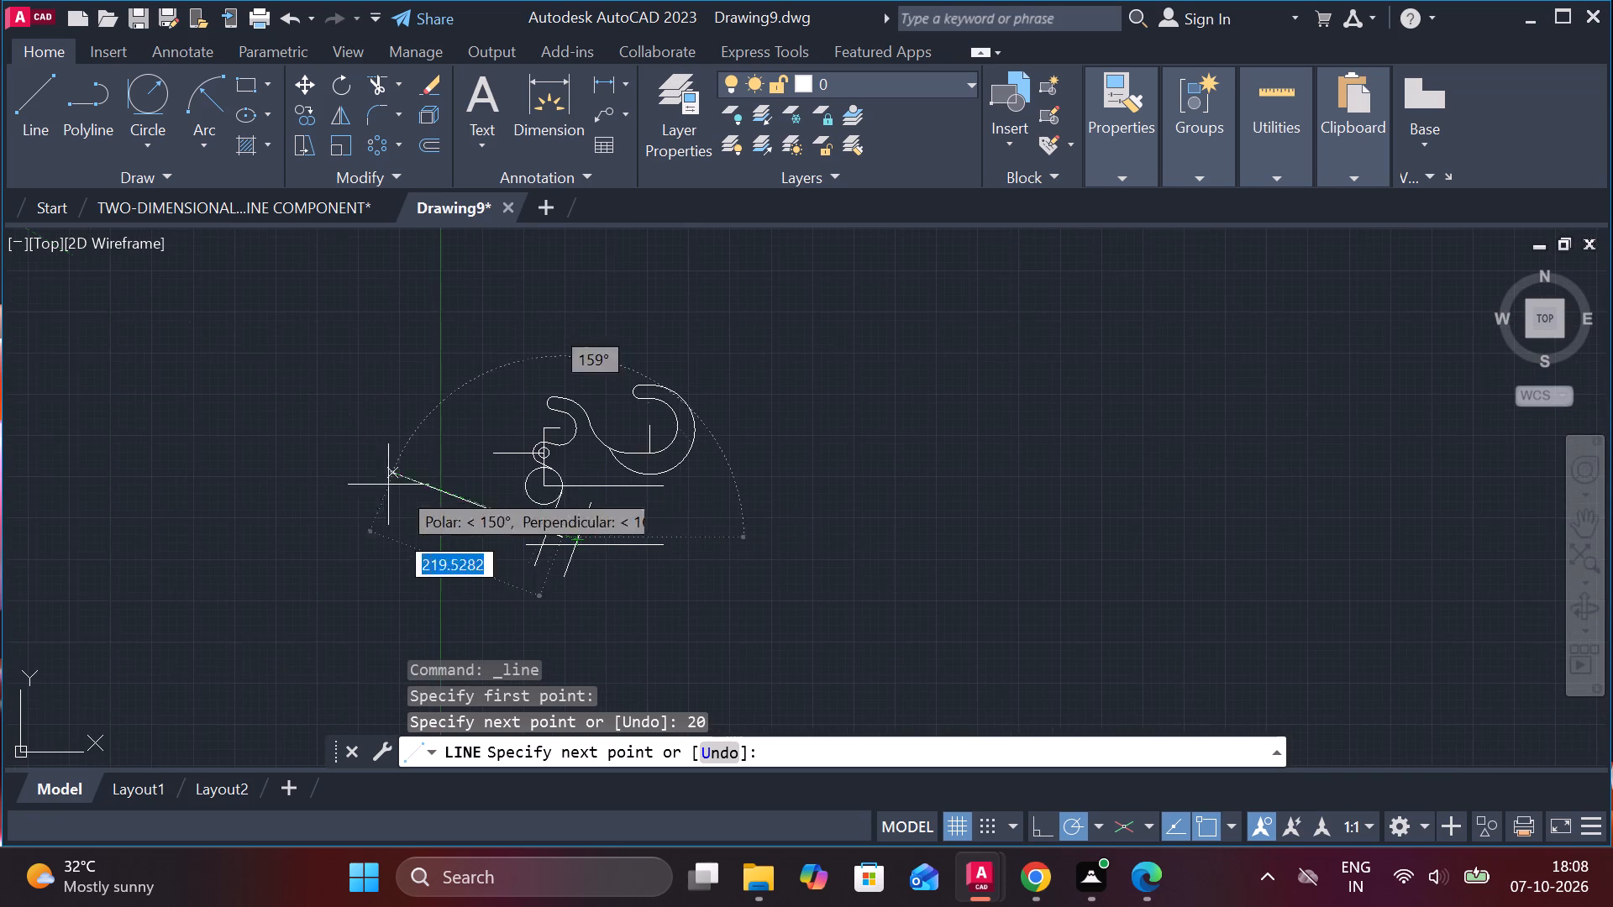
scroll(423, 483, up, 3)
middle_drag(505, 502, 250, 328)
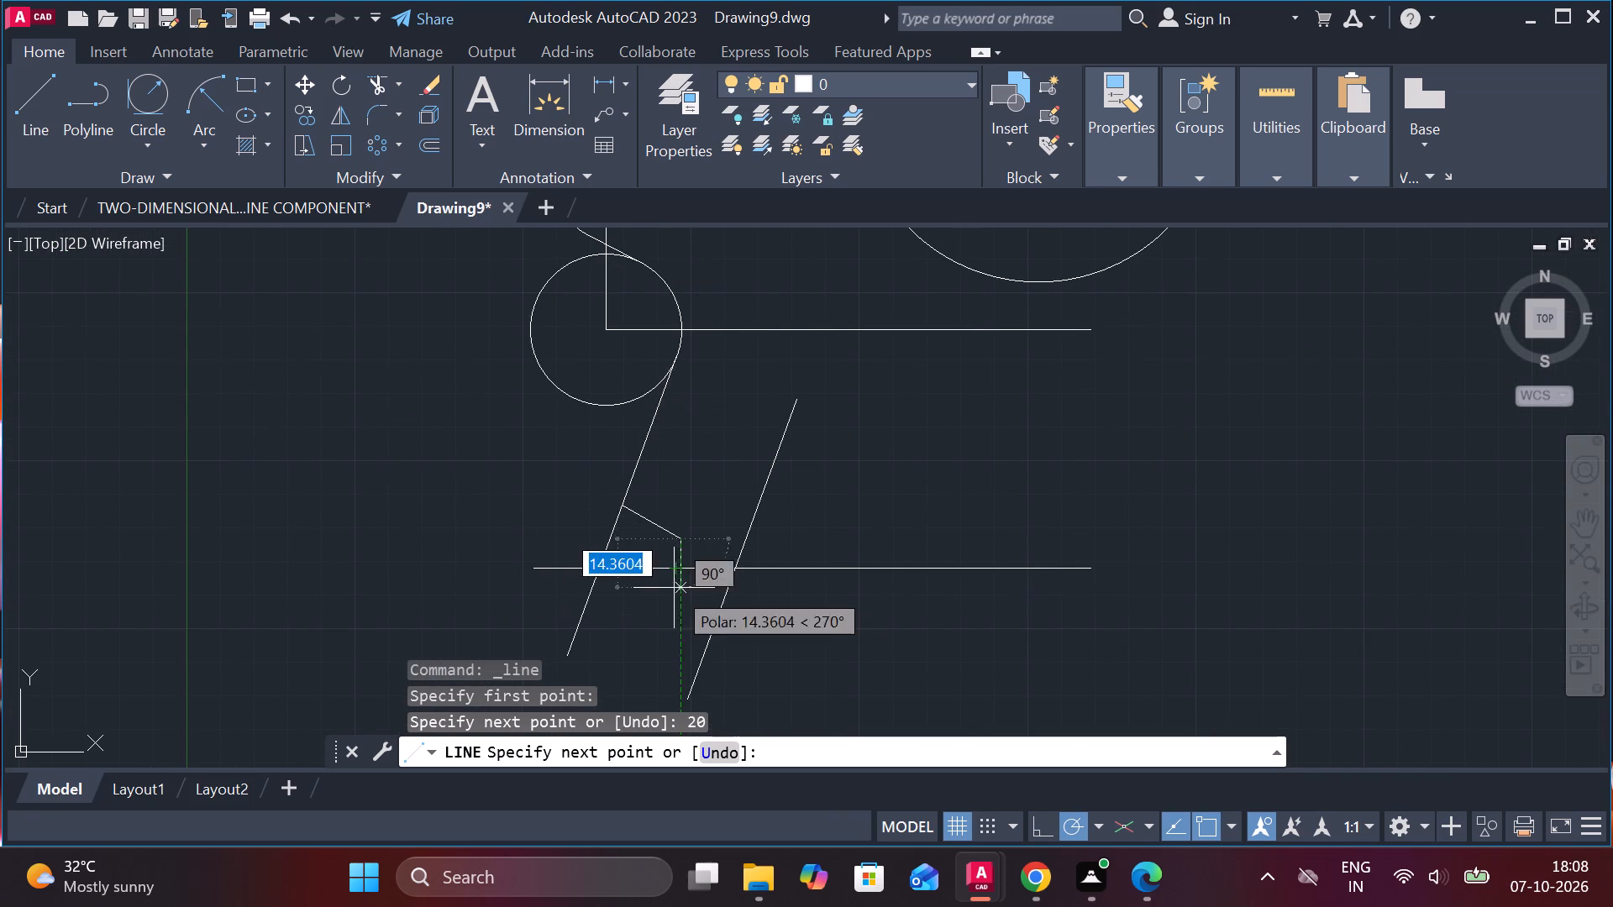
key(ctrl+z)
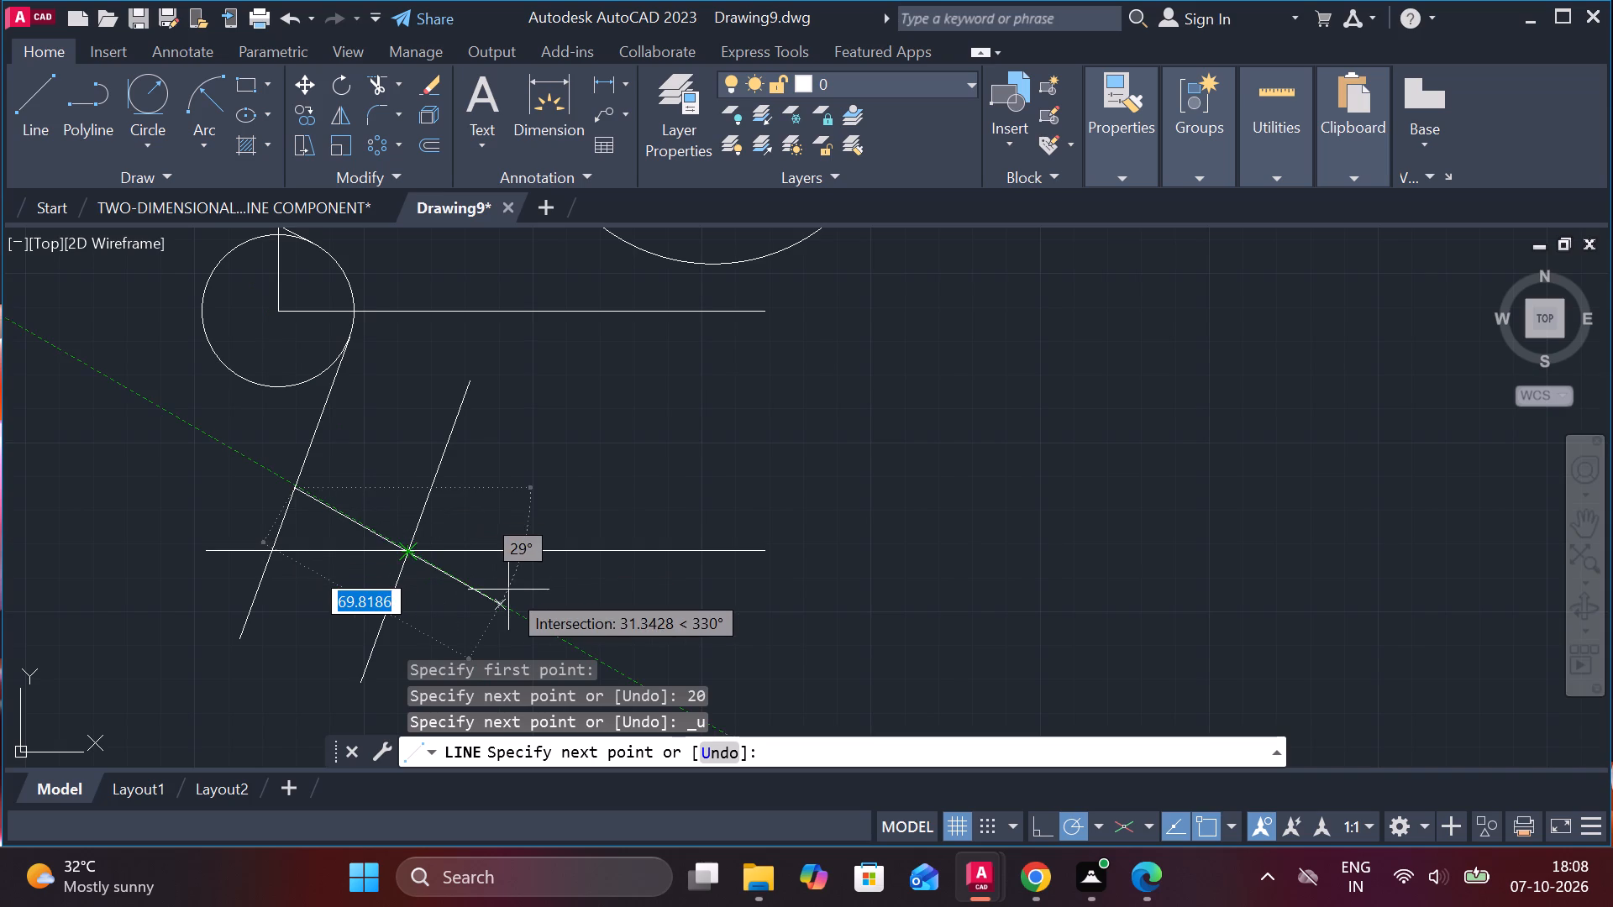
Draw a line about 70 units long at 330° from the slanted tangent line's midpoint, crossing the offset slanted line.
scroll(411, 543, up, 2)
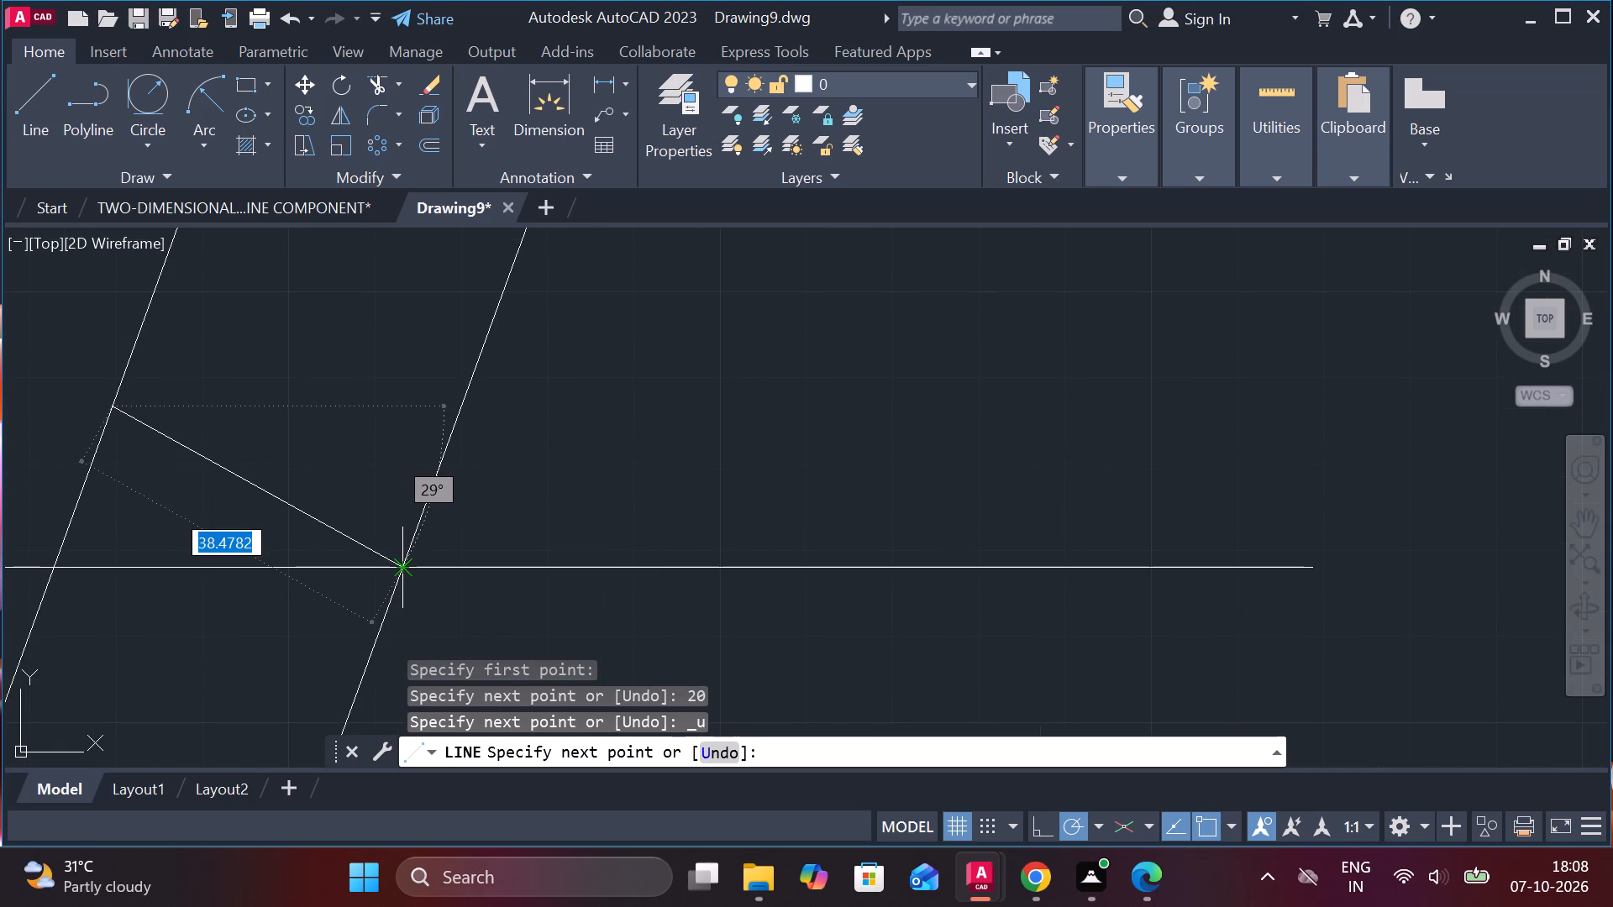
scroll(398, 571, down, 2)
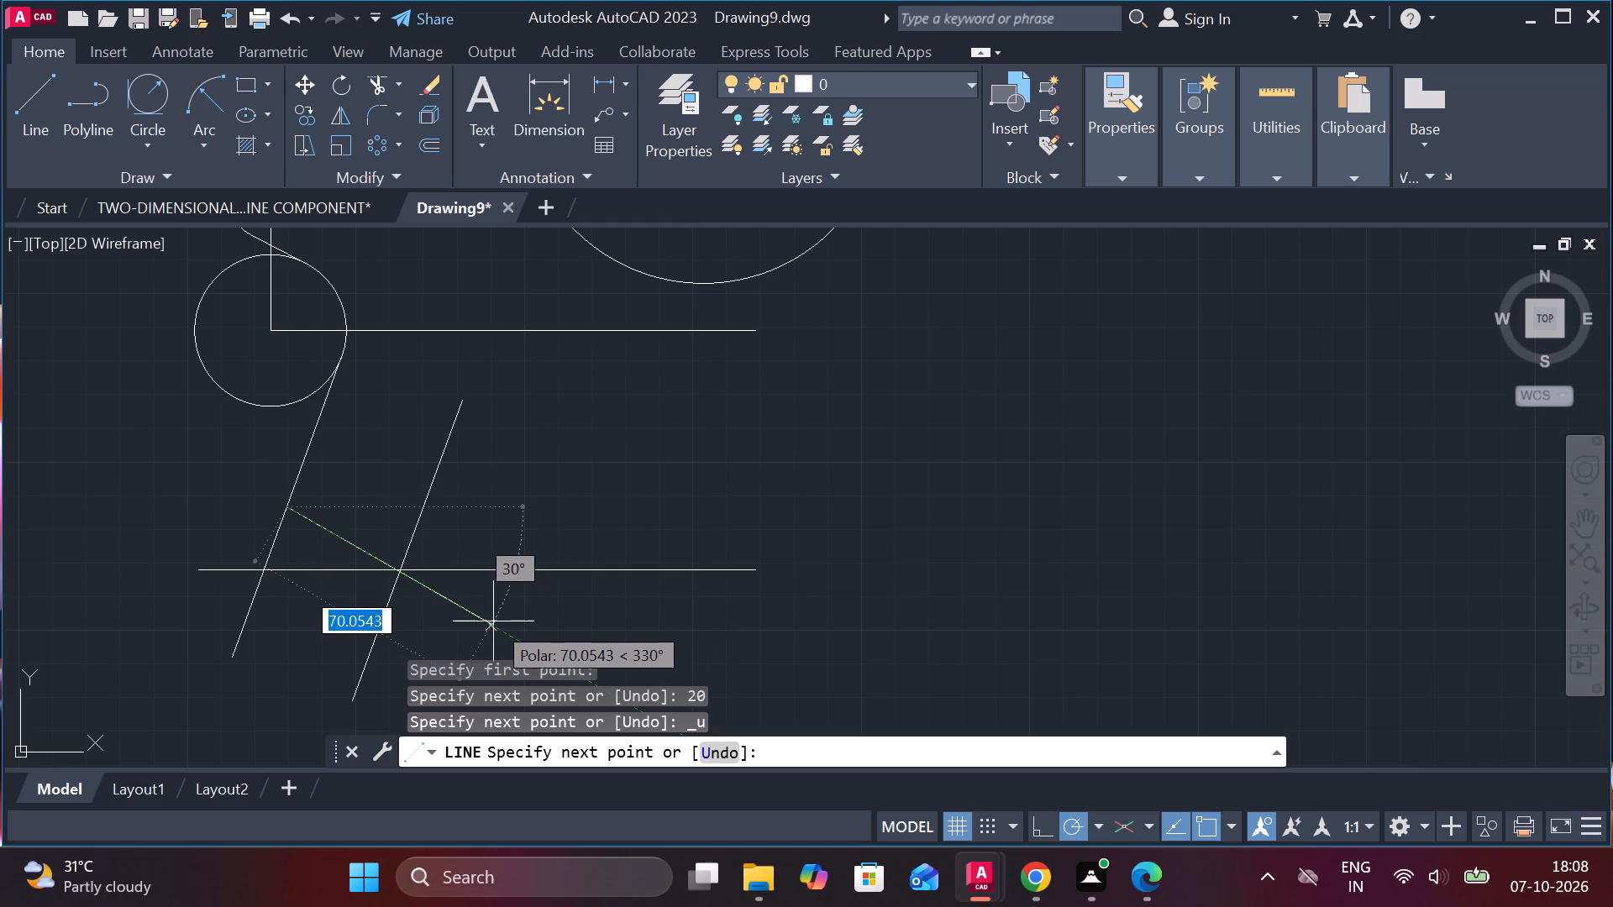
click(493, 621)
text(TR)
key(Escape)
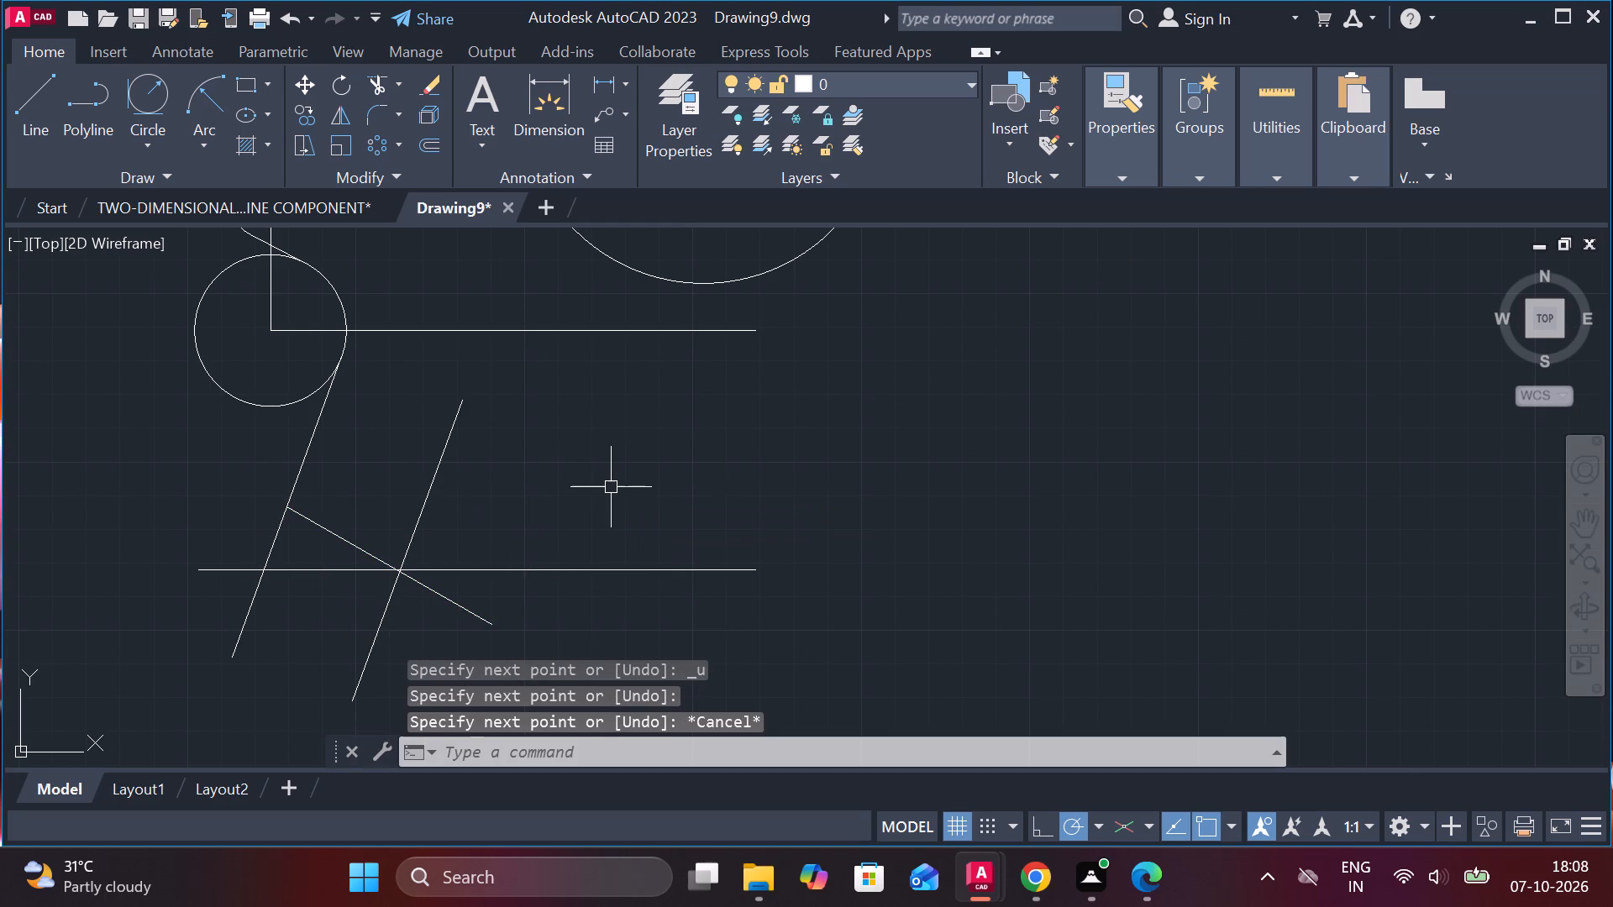
Trim away the lower horizontal line on both sides of the slanted lines and the diagonal's end beyond the offset line.
text(TR)
key(Return)
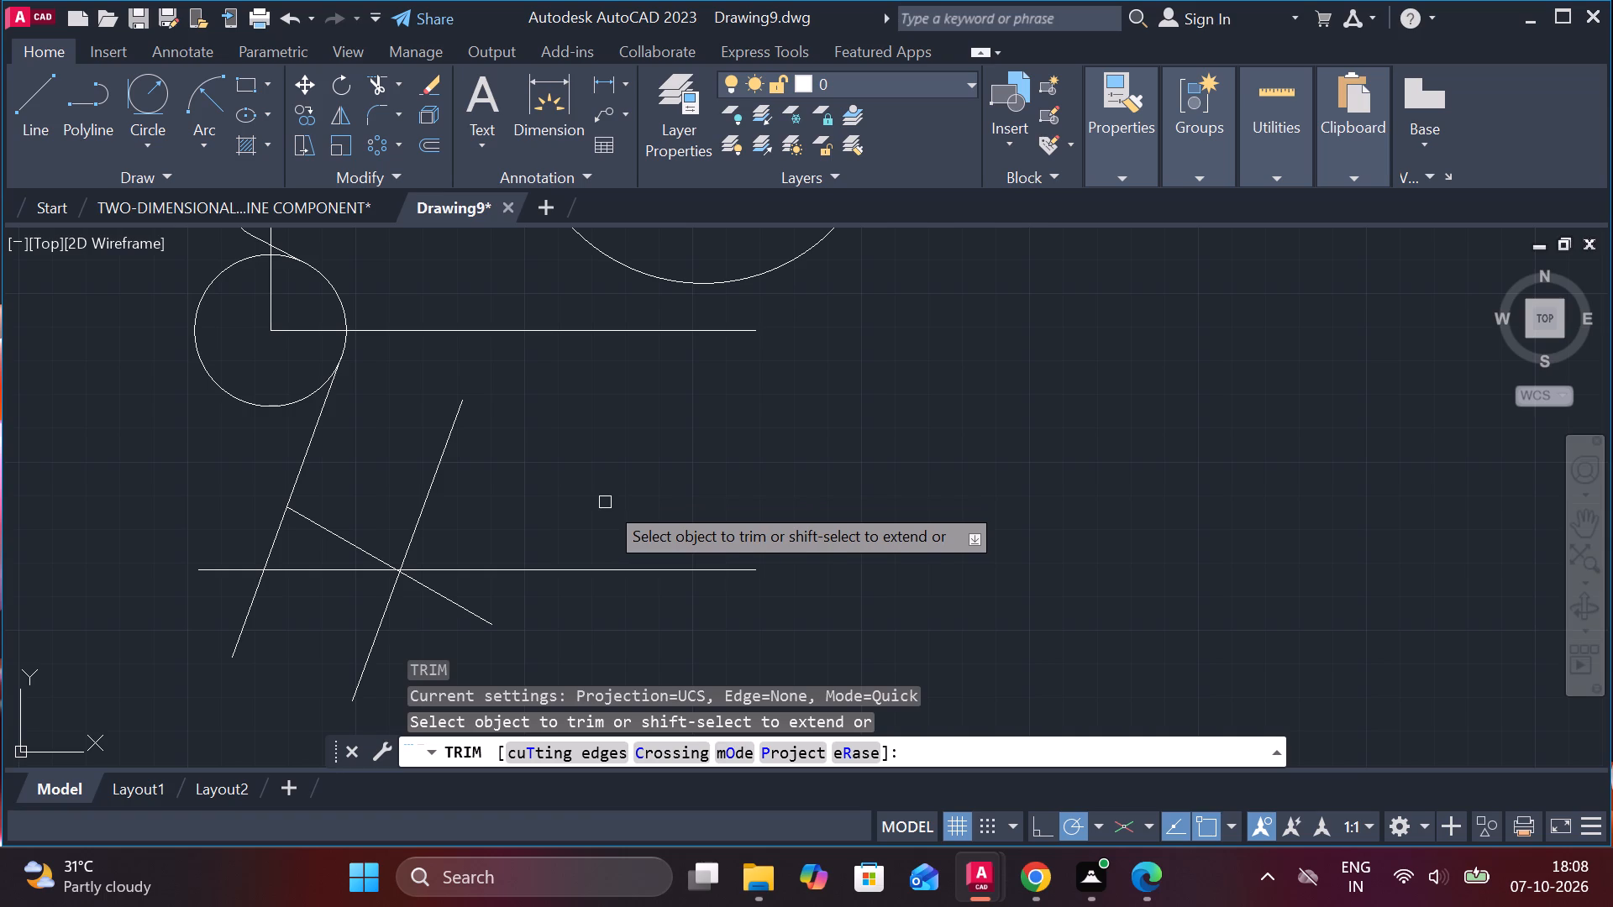
click(449, 572)
click(418, 579)
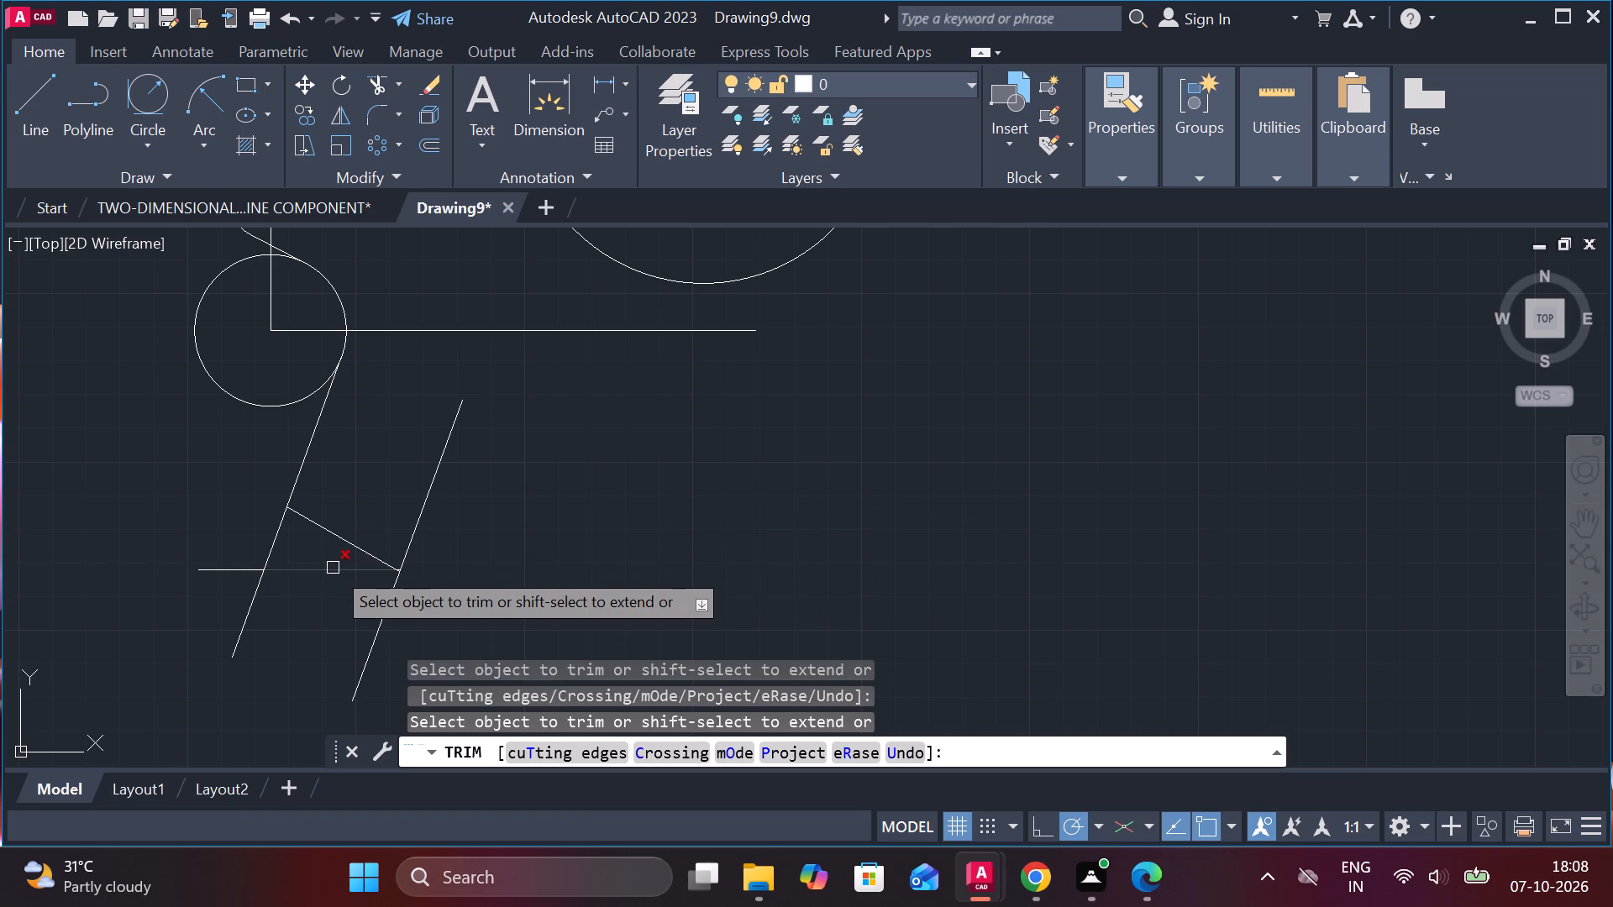
click(333, 568)
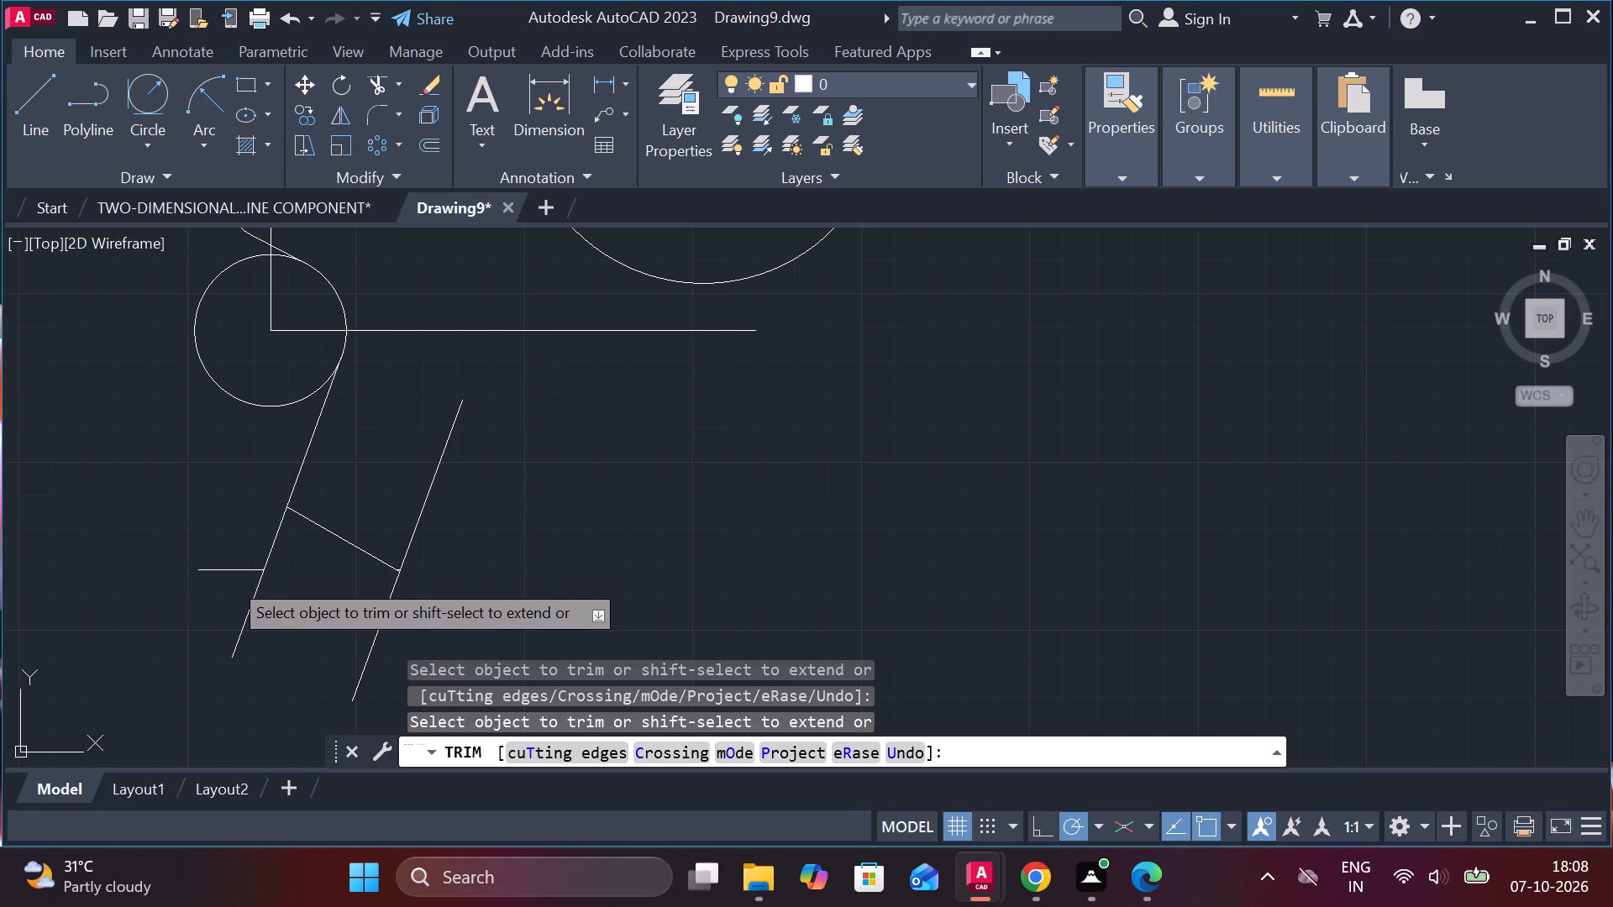
click(229, 579)
click(236, 567)
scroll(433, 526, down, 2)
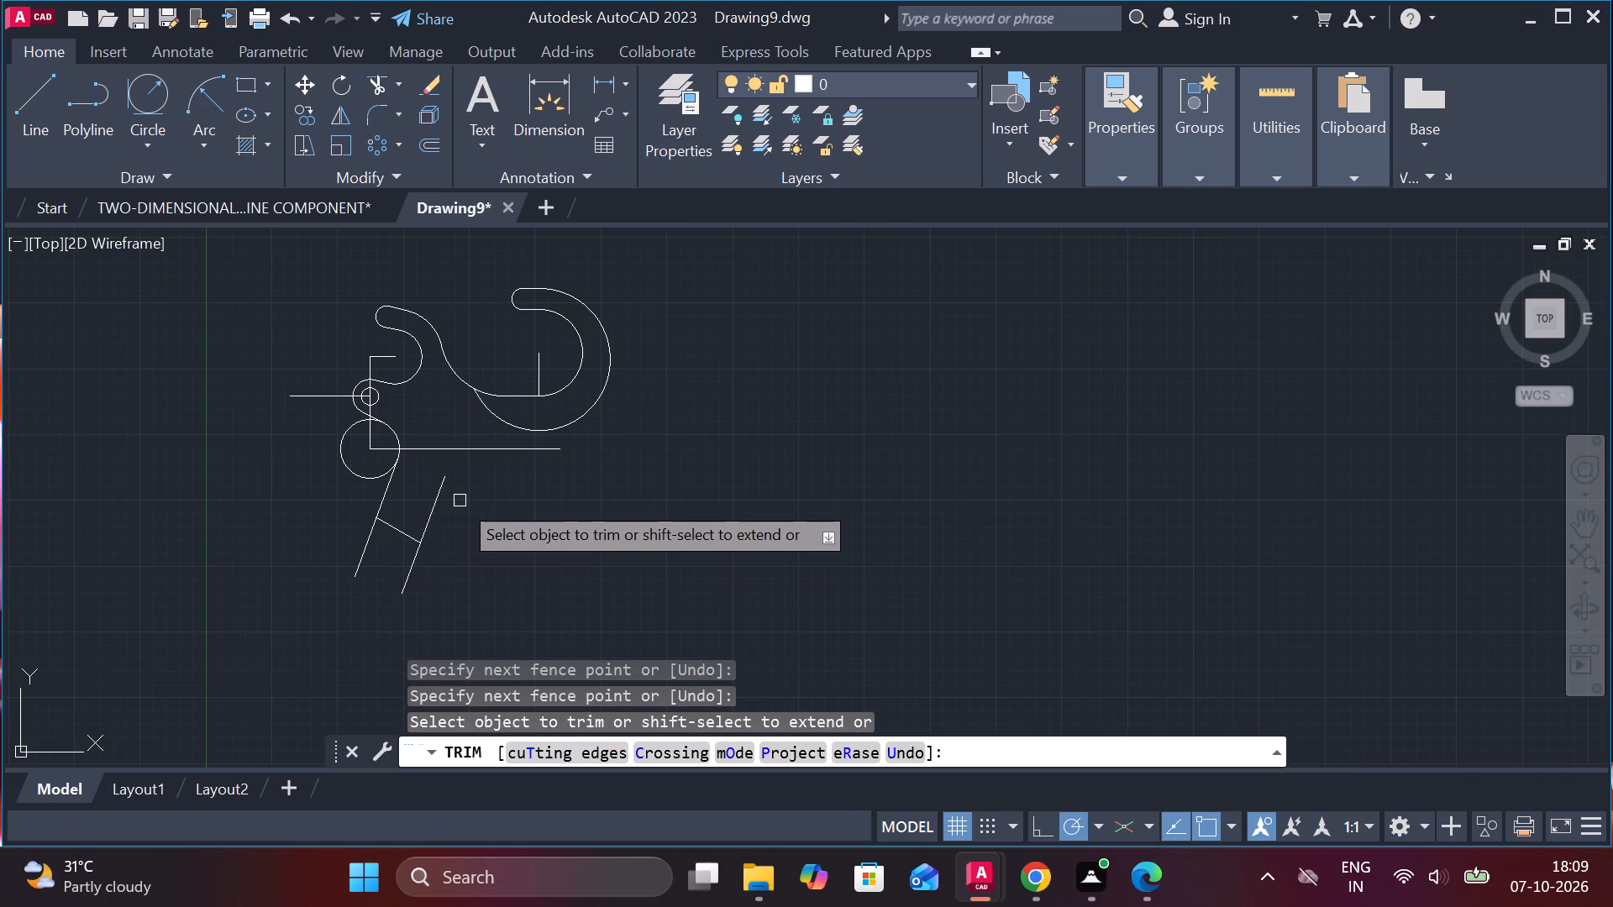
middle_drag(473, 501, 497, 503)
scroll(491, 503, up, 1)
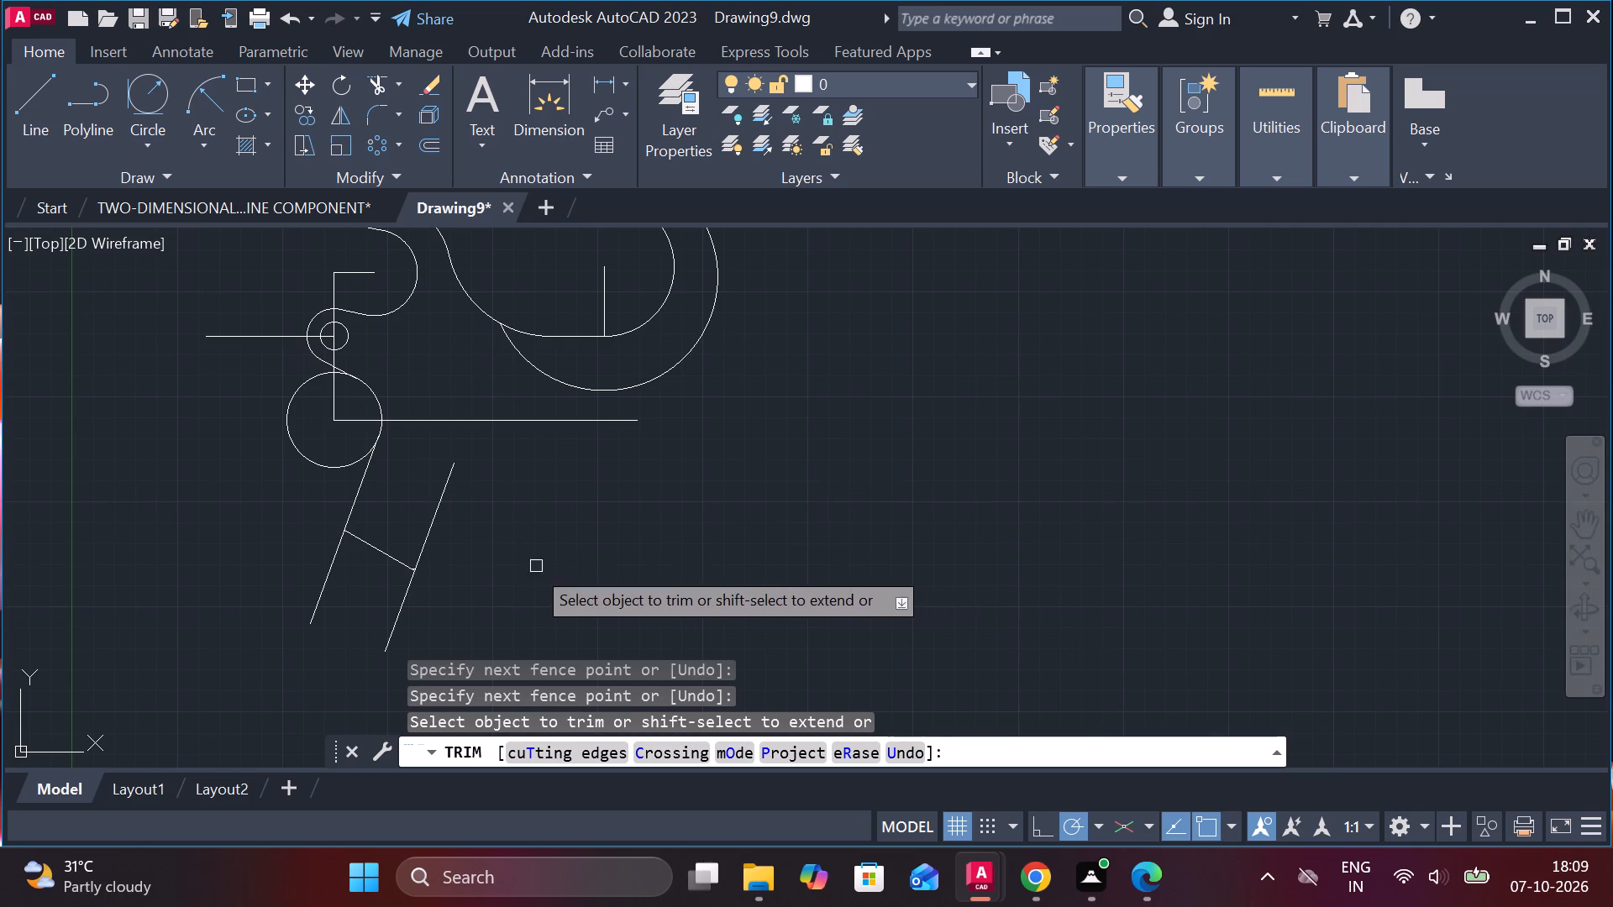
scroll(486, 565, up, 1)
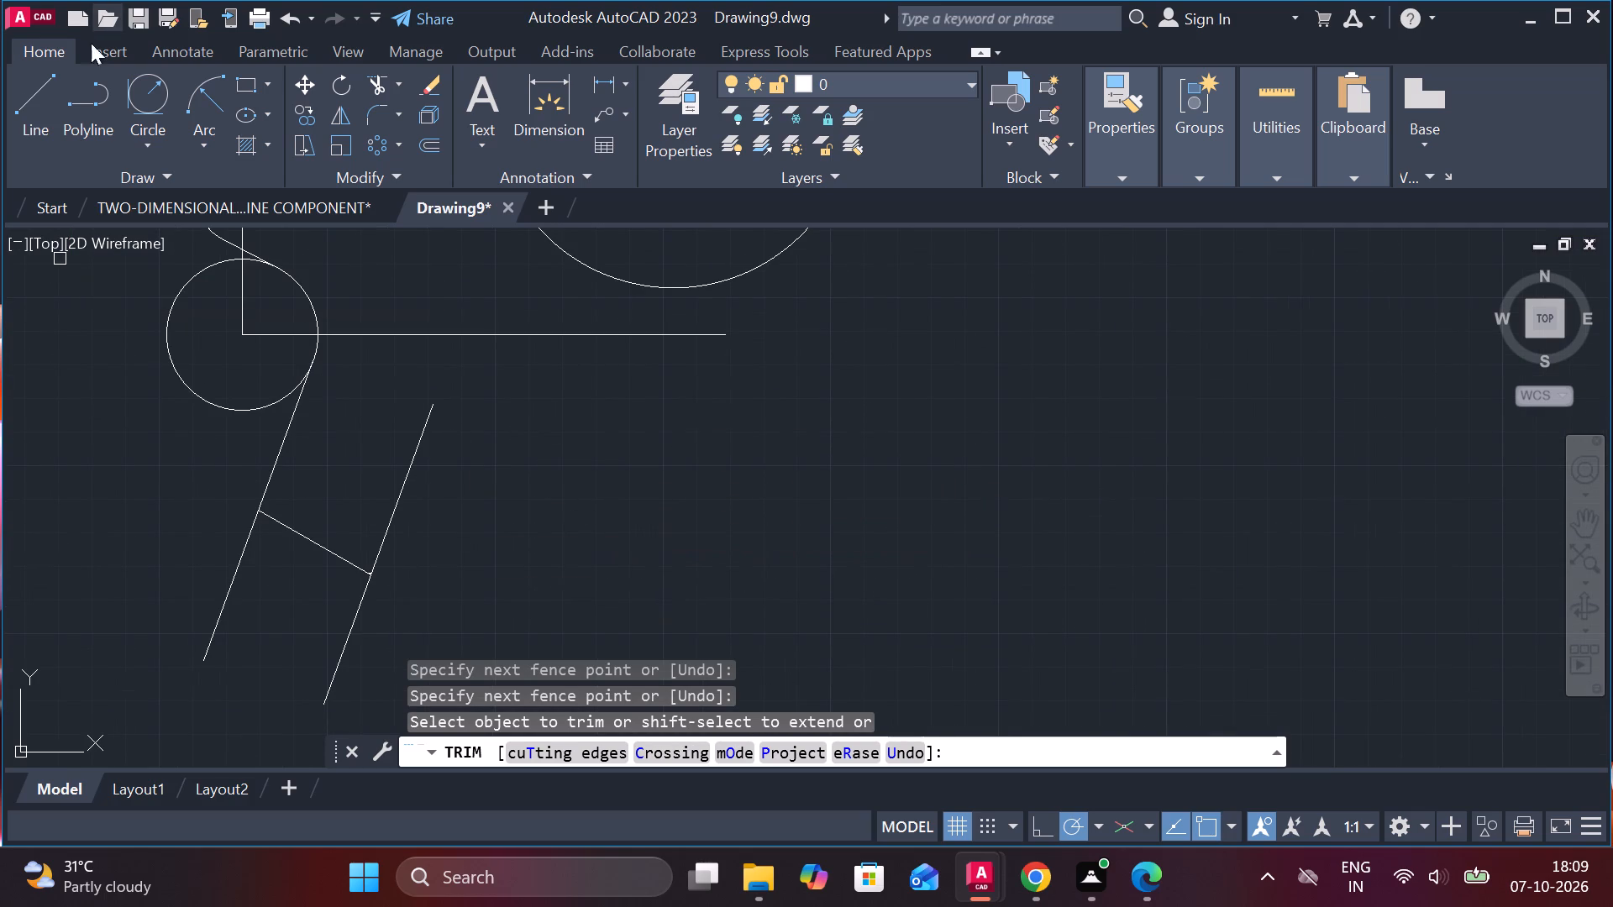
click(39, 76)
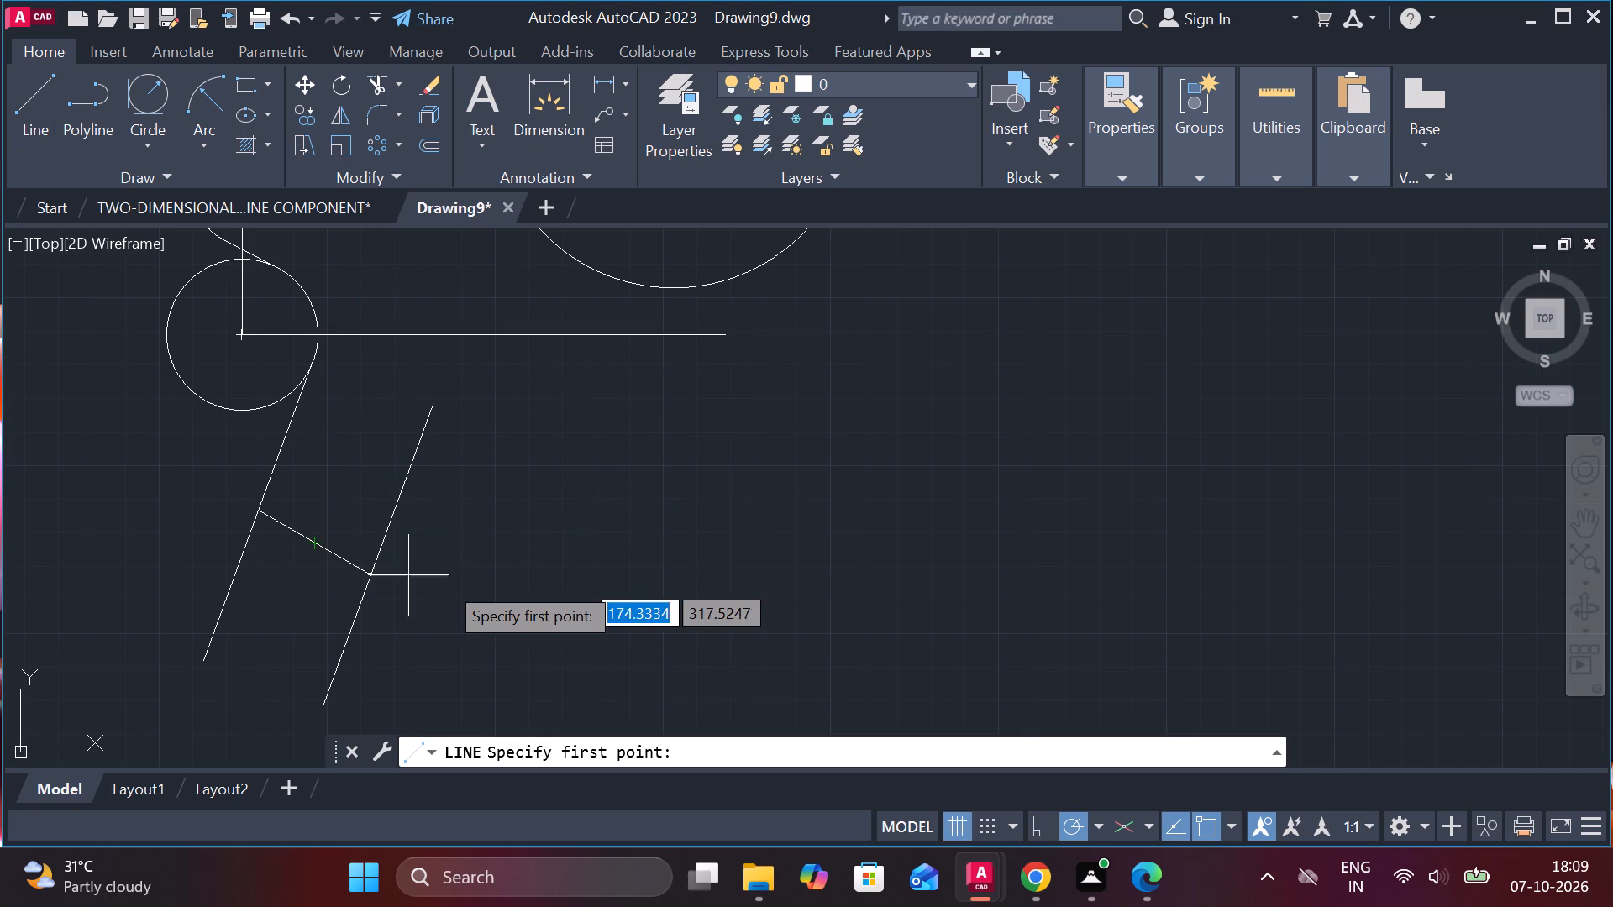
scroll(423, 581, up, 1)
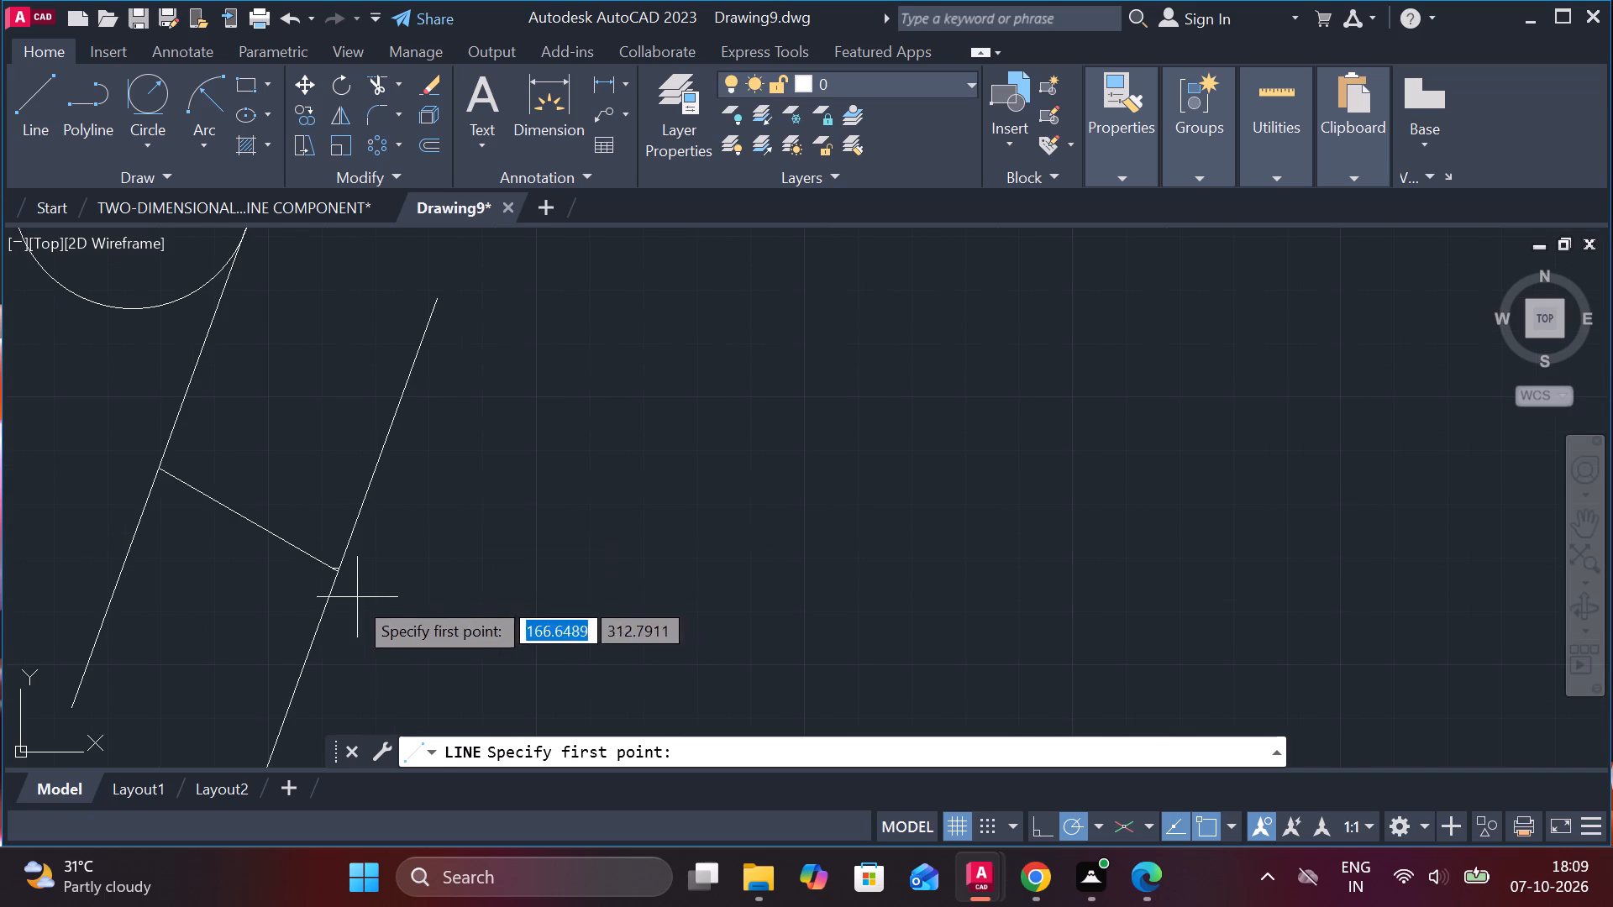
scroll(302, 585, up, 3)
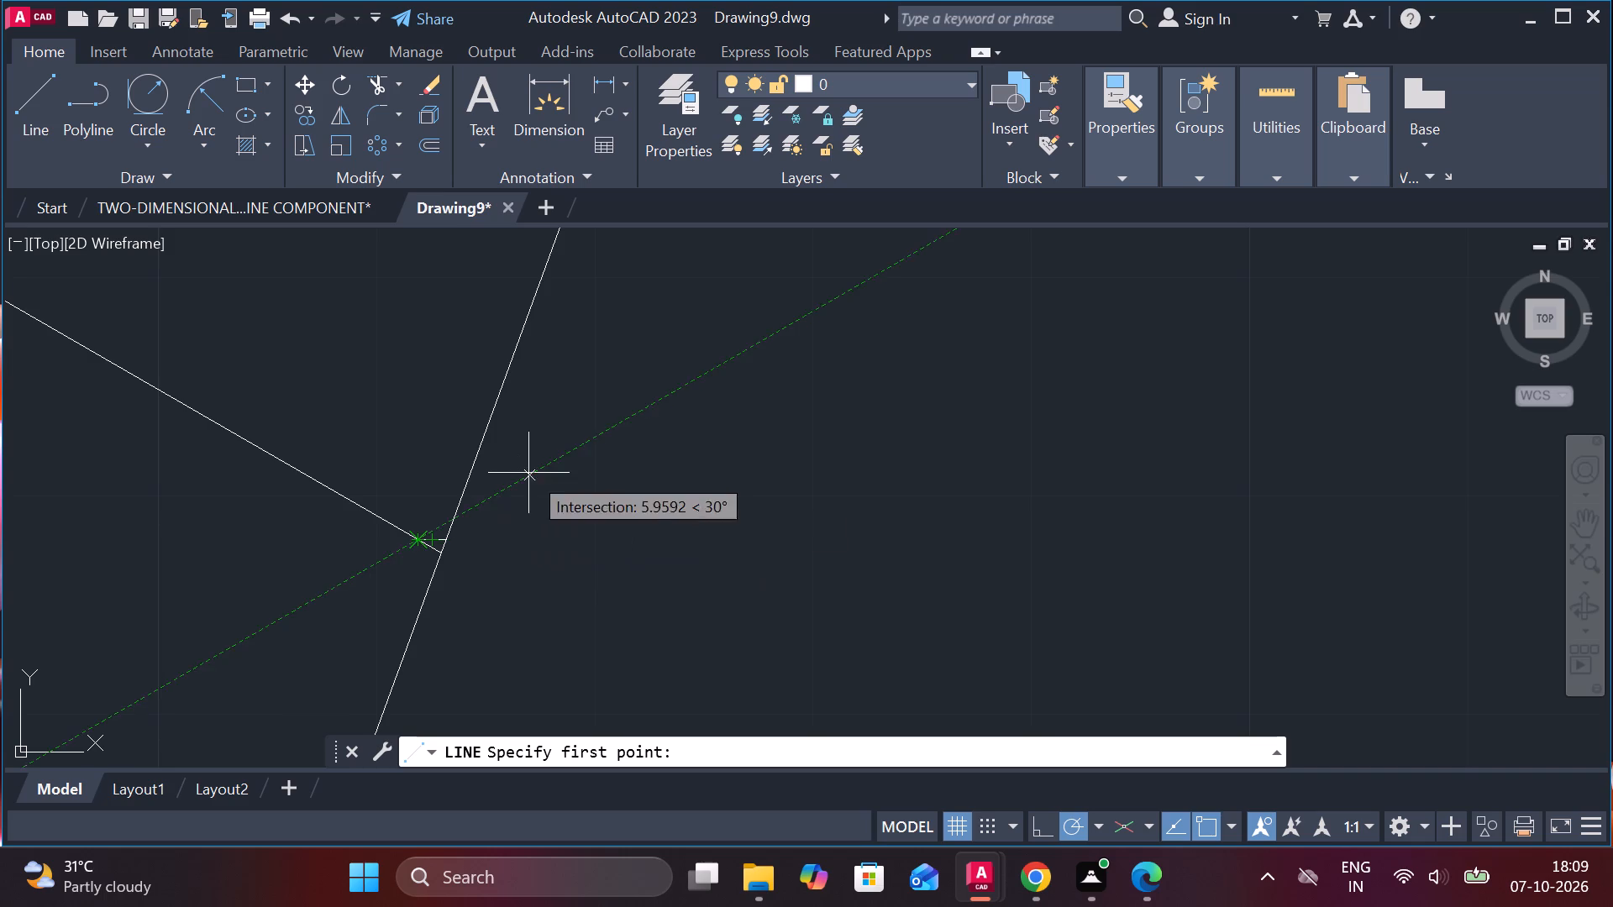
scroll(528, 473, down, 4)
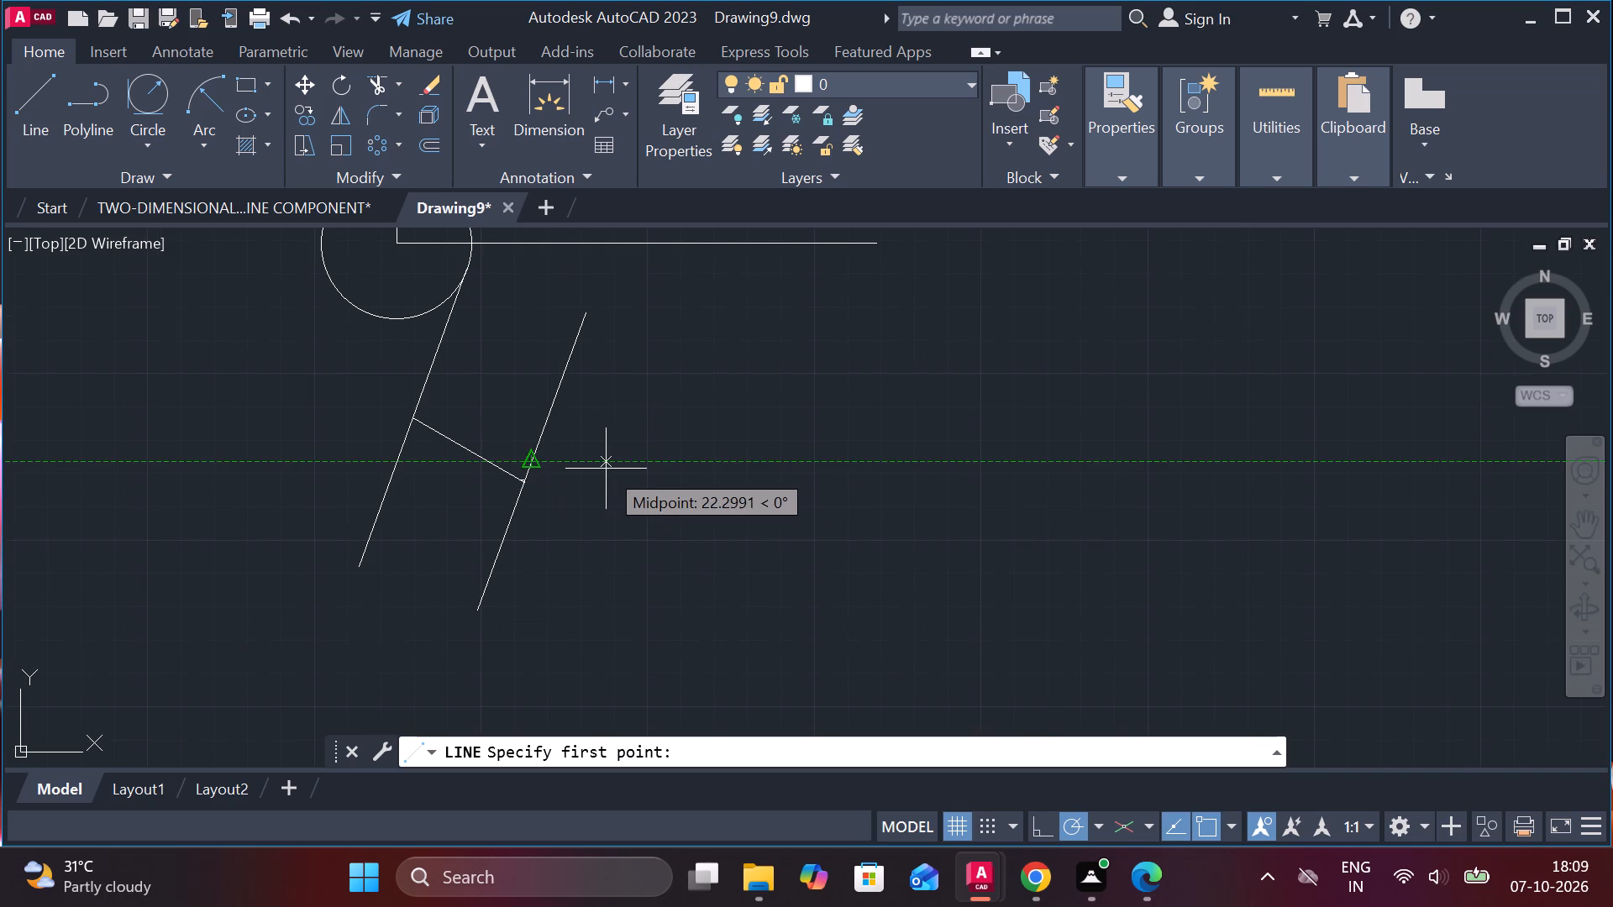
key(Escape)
Erase the offset slanted line together with the diagonal connecting line and the leftover piece at their junction.
click(607, 480)
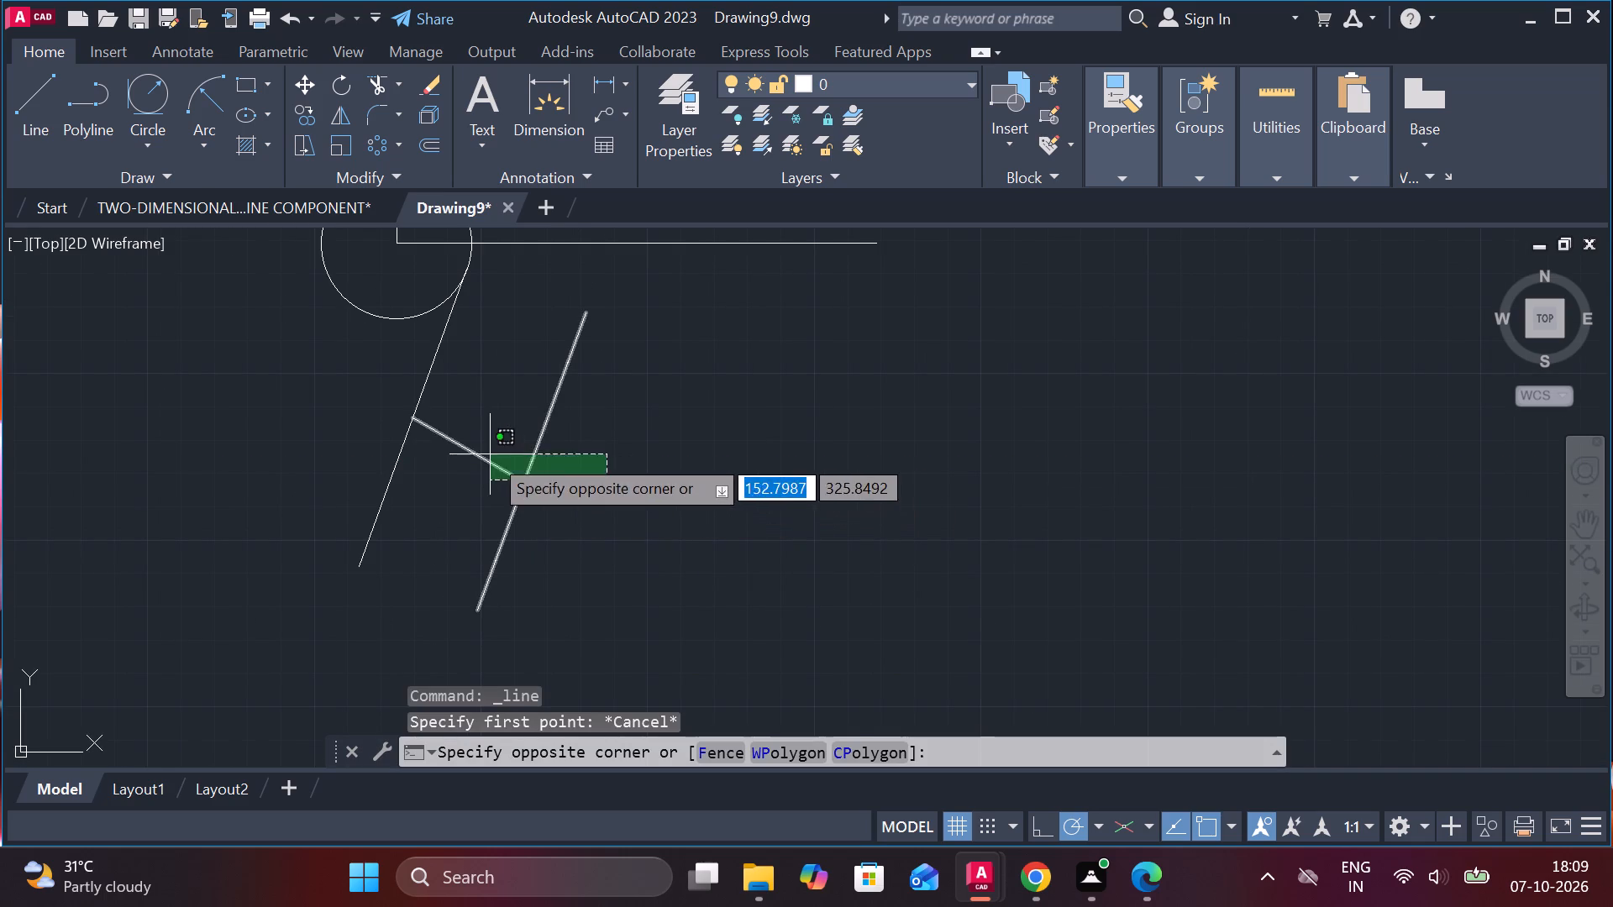
click(490, 454)
key(e)
key(Return)
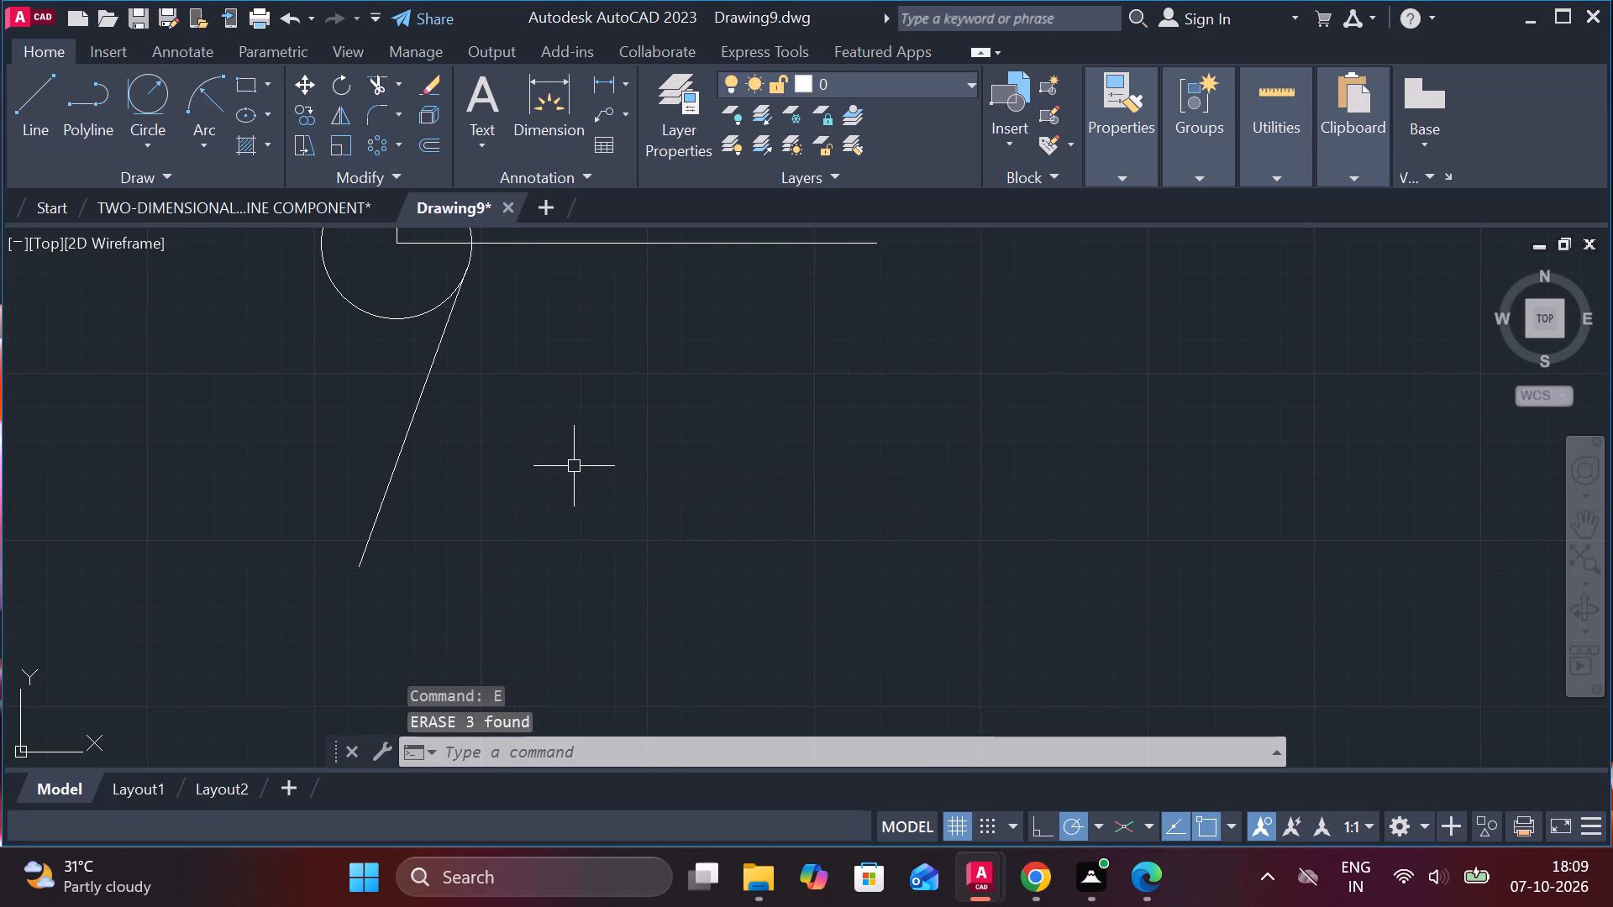
Draw a 30-unit line from the slanted tangent line's midpoint, perpendicular to it and heading down to the right.
click(27, 100)
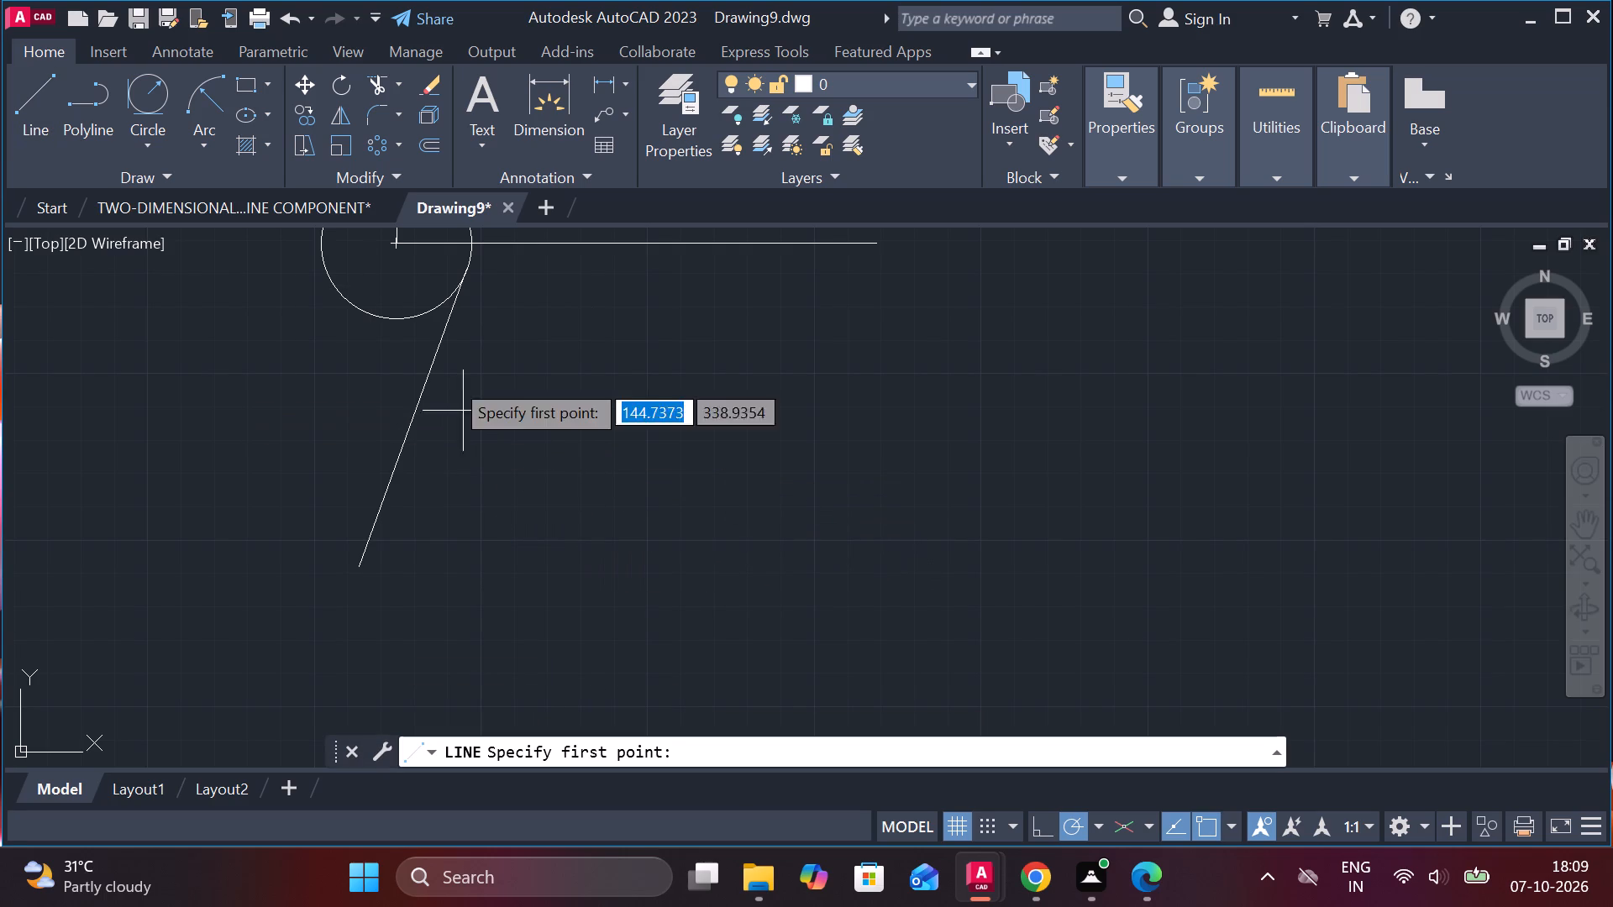
scroll(418, 420, up, 1)
click(412, 412)
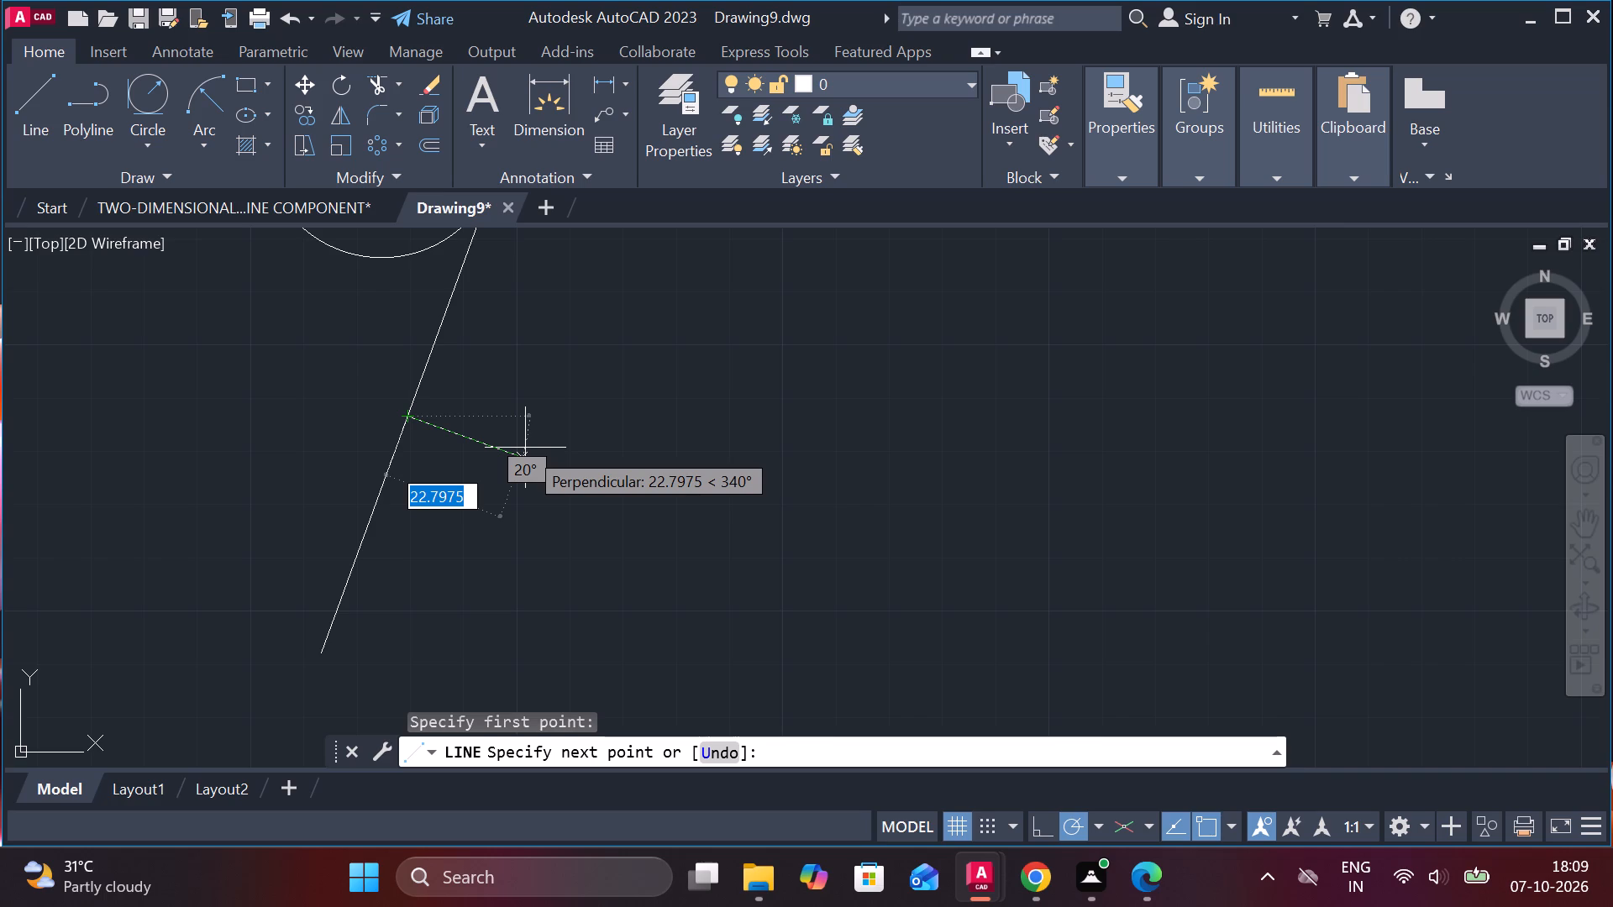
key(3)
key(0)
key(Return)
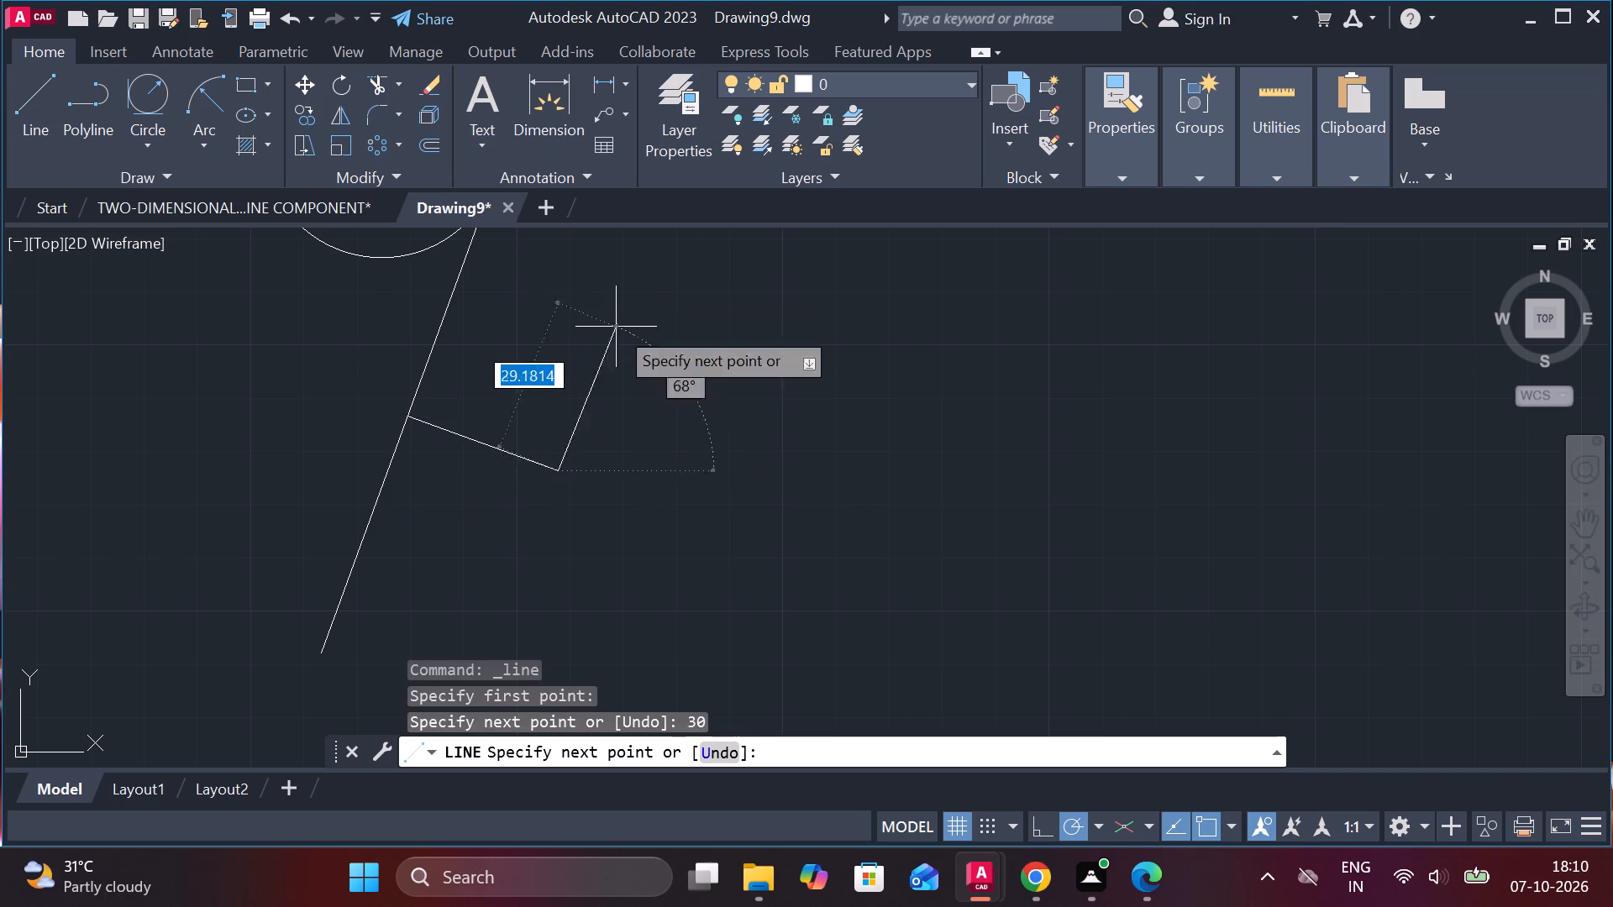
middle_drag(618, 341, 616, 423)
scroll(617, 419, down, 1)
middle_drag(623, 419, 484, 452)
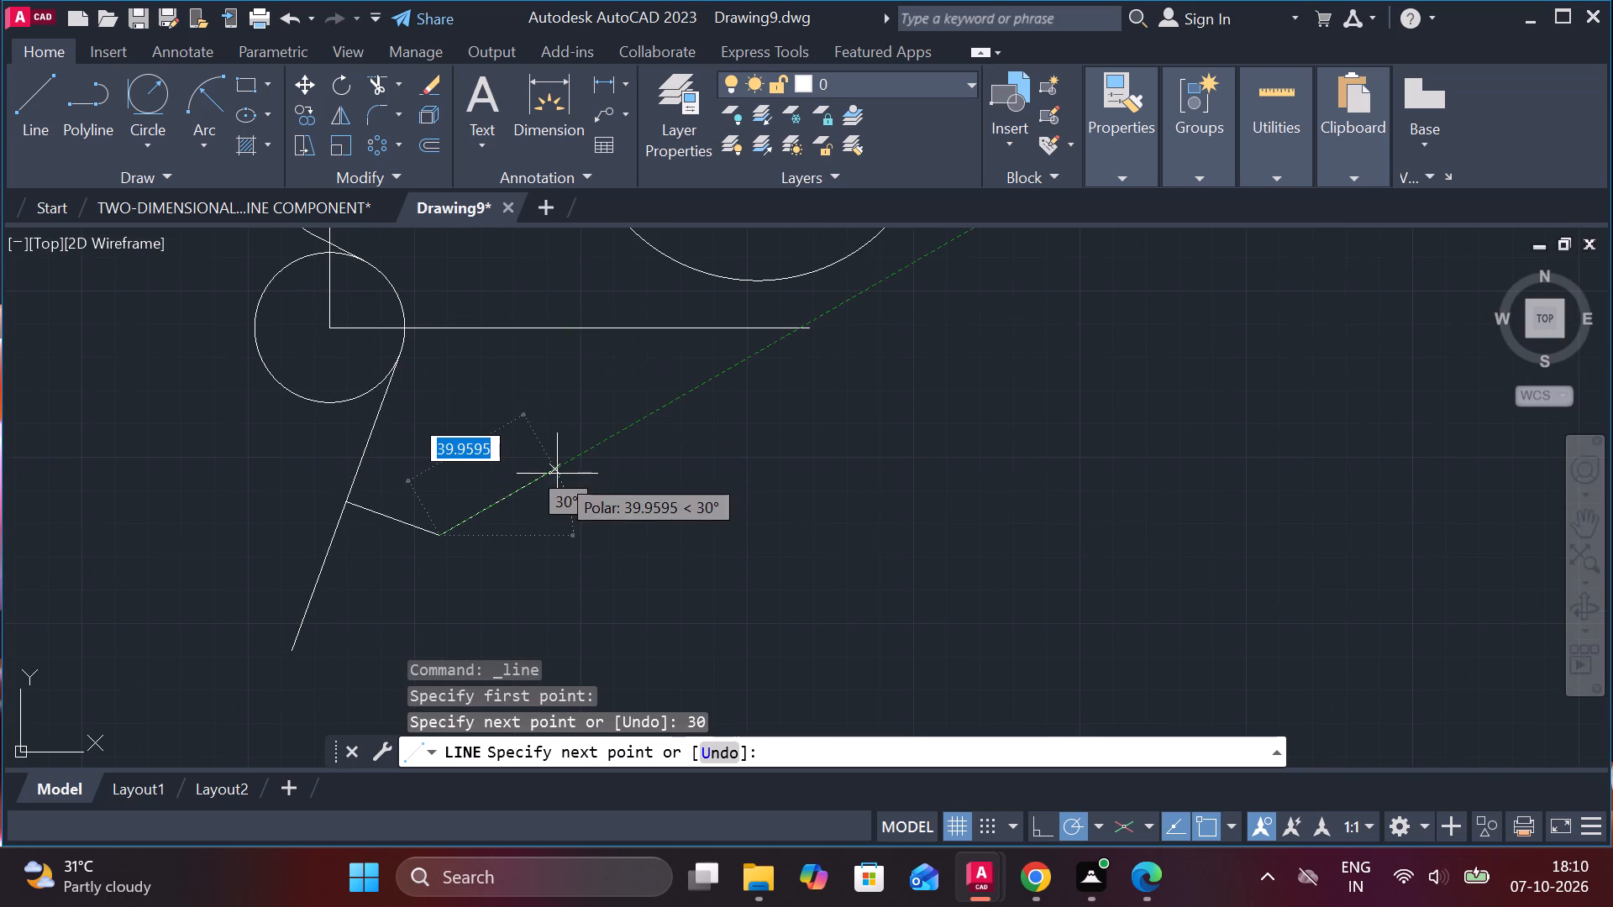
key(Escape)
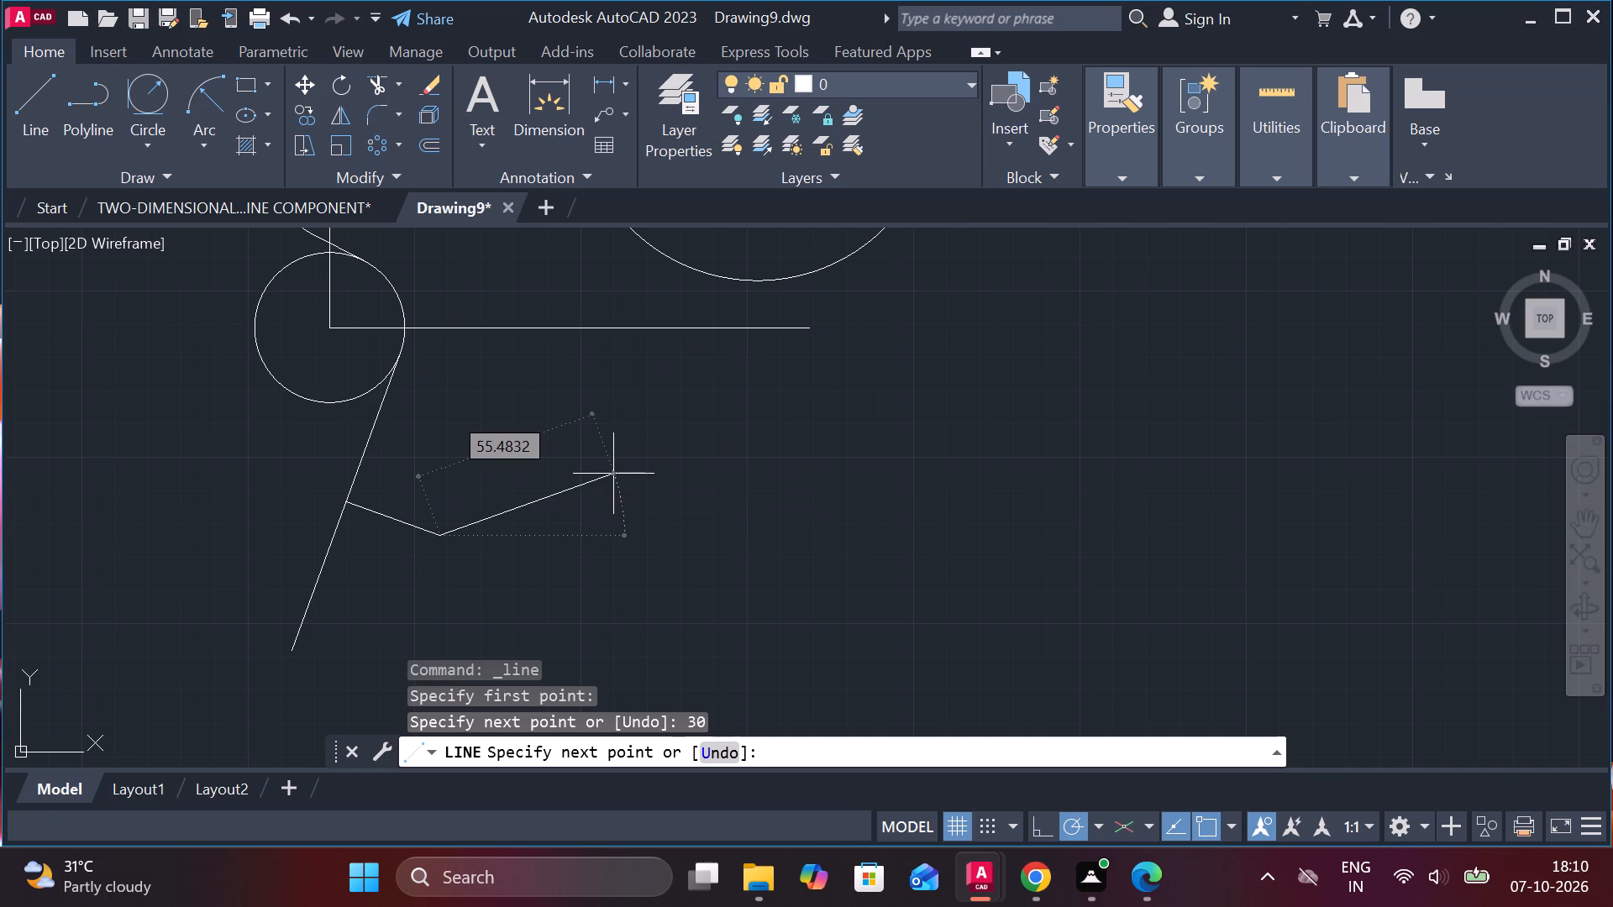
Offset the horizontal line through the small circle's centre 71 units downward, across the slanted tangent line.
key(o)
key(Return)
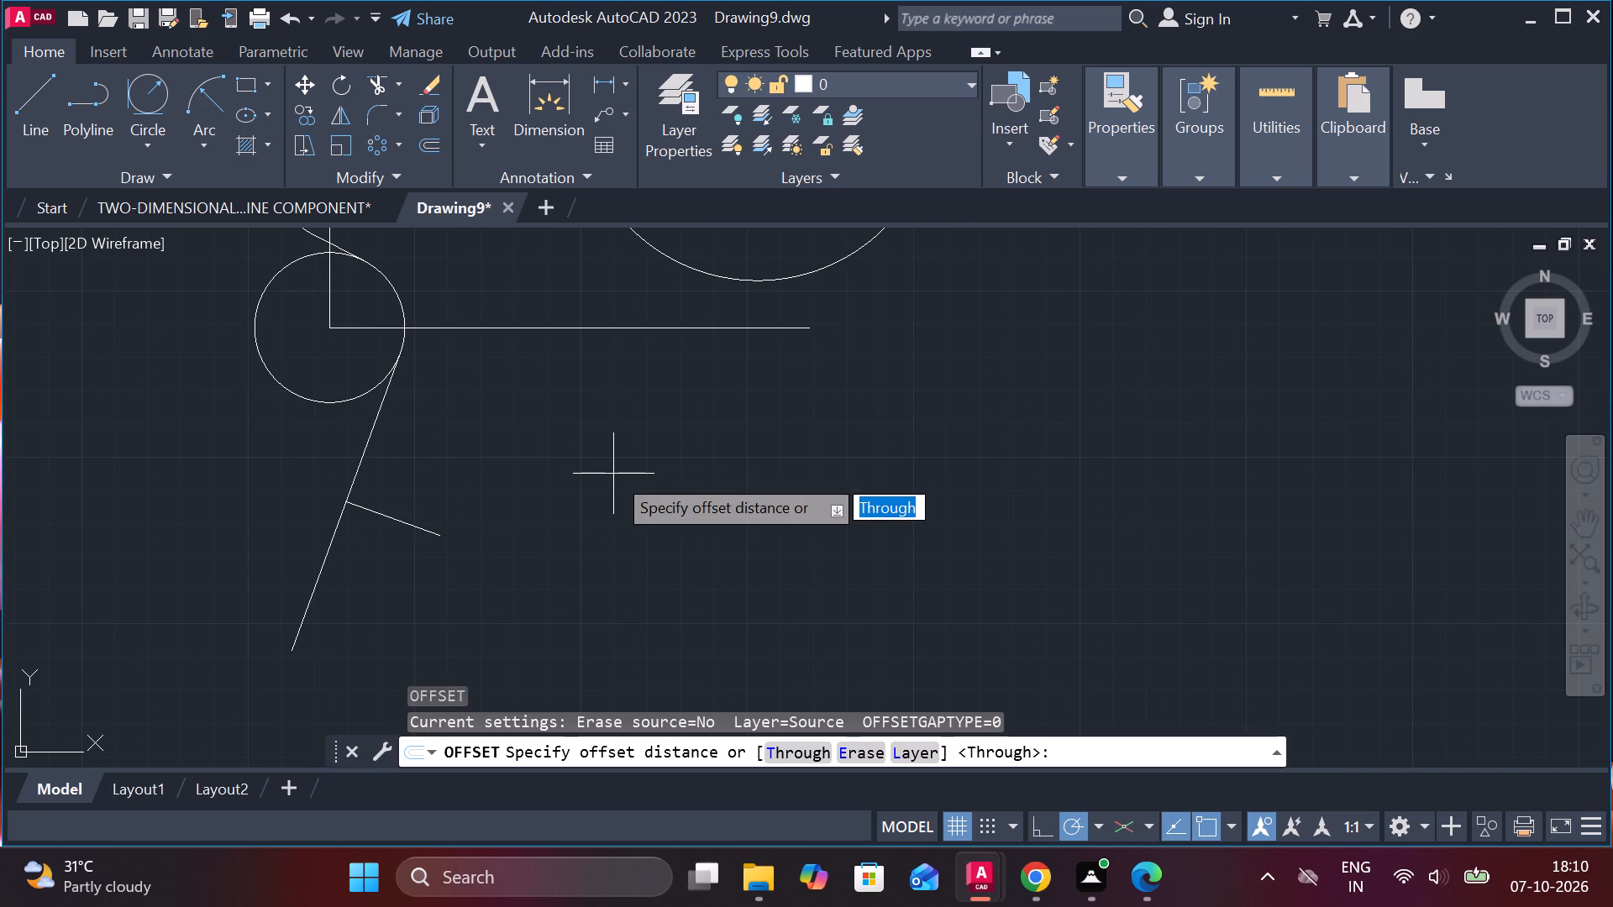
key(Return)
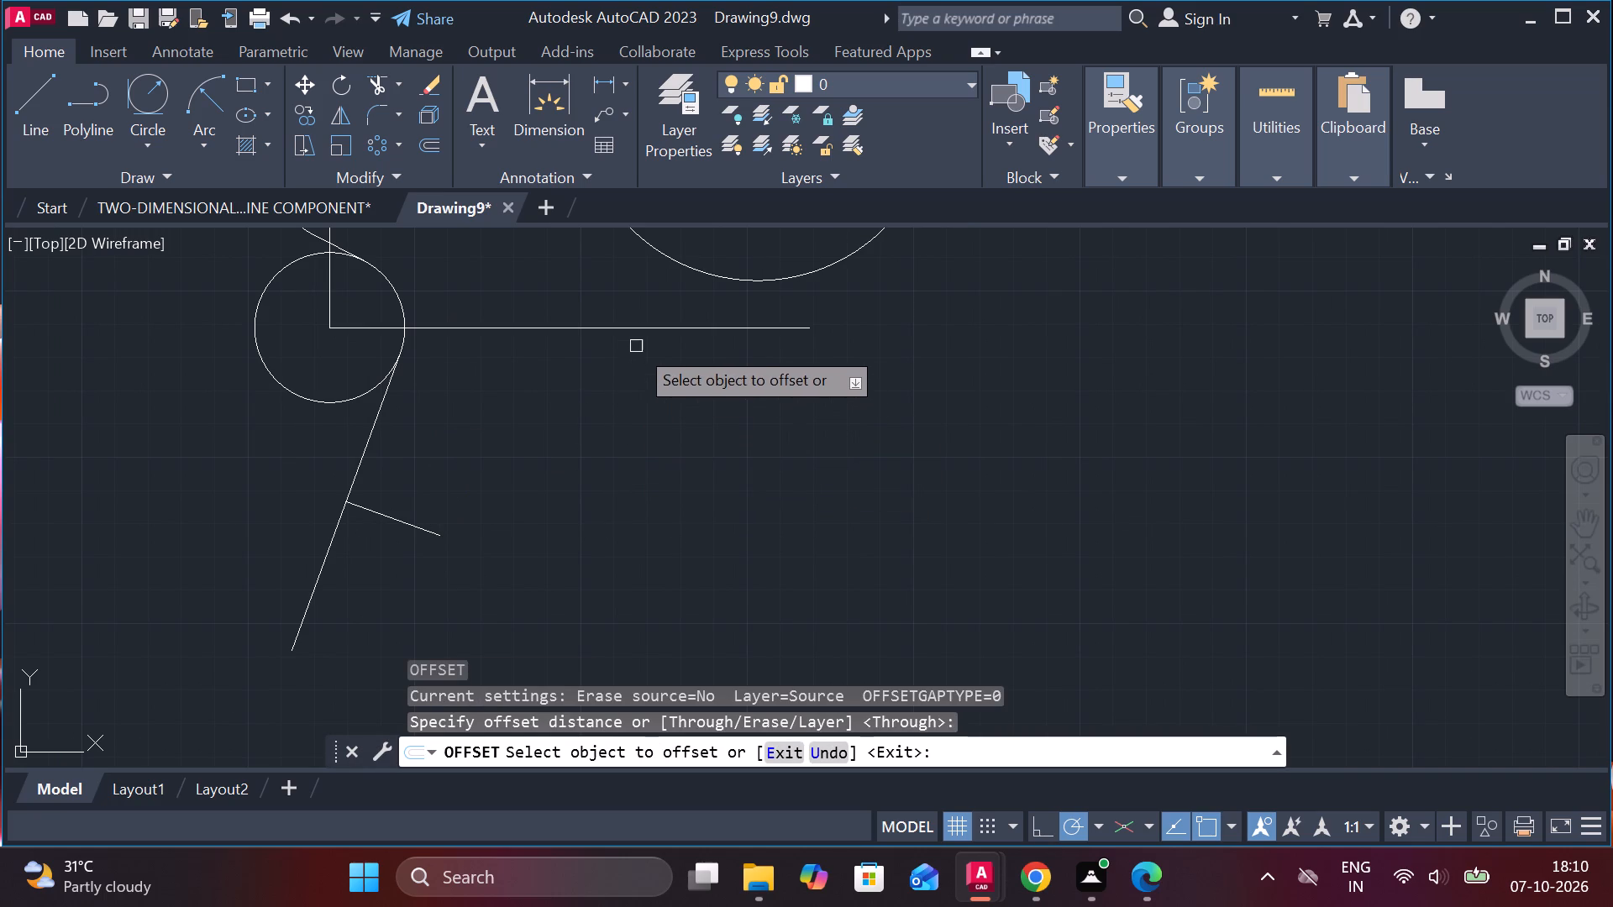
click(617, 327)
text(71)
key(Return)
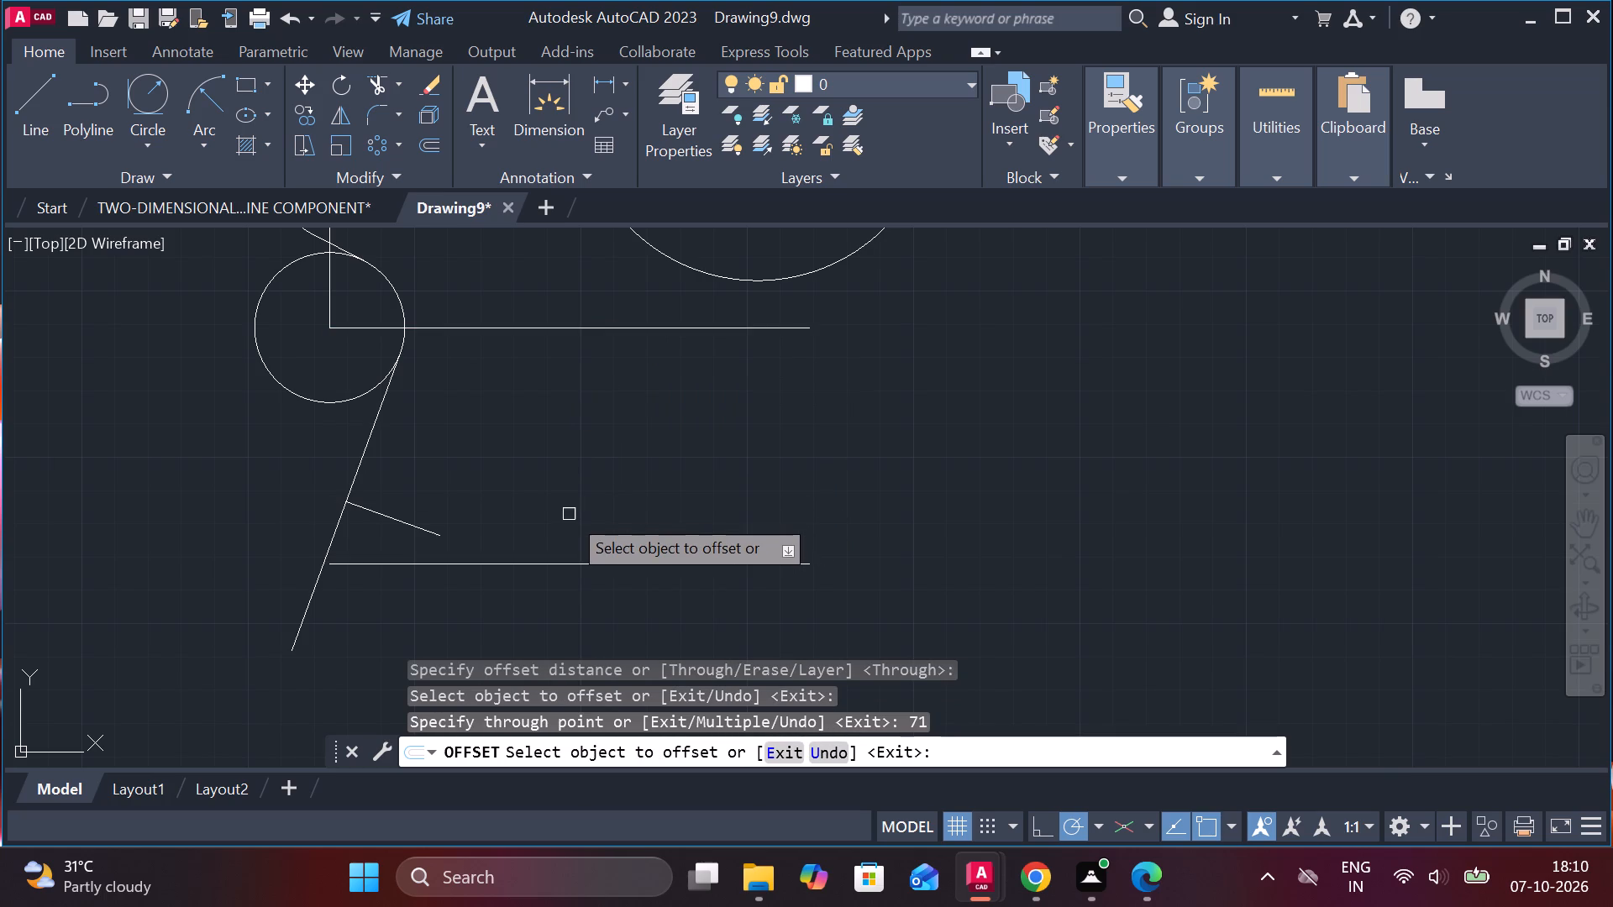
scroll(569, 514, up, 1)
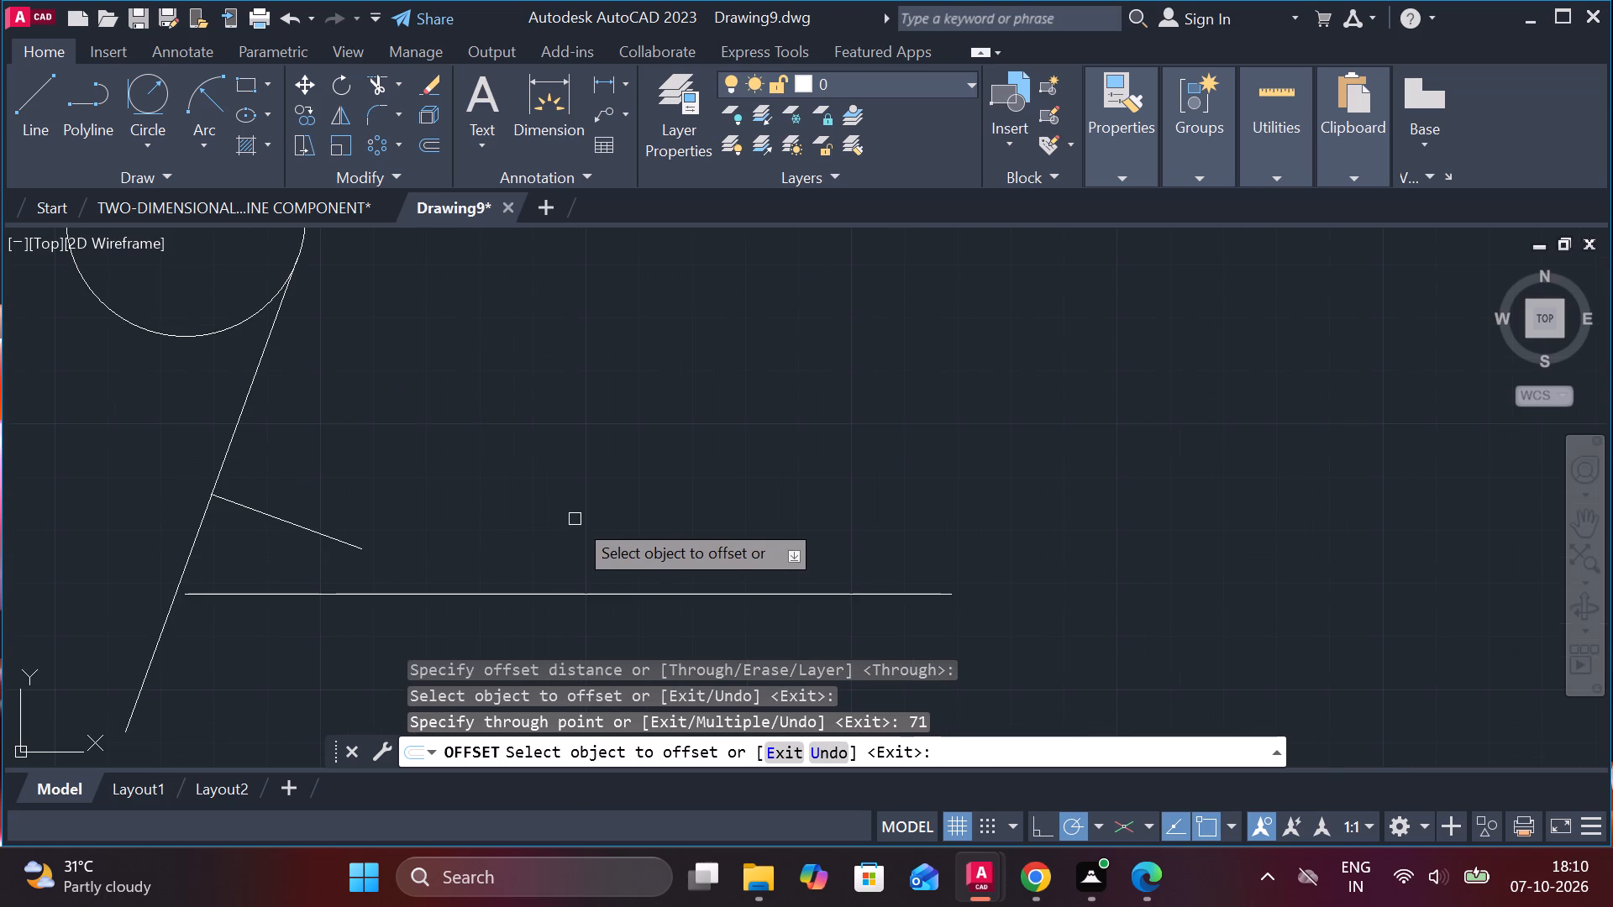
key(Escape)
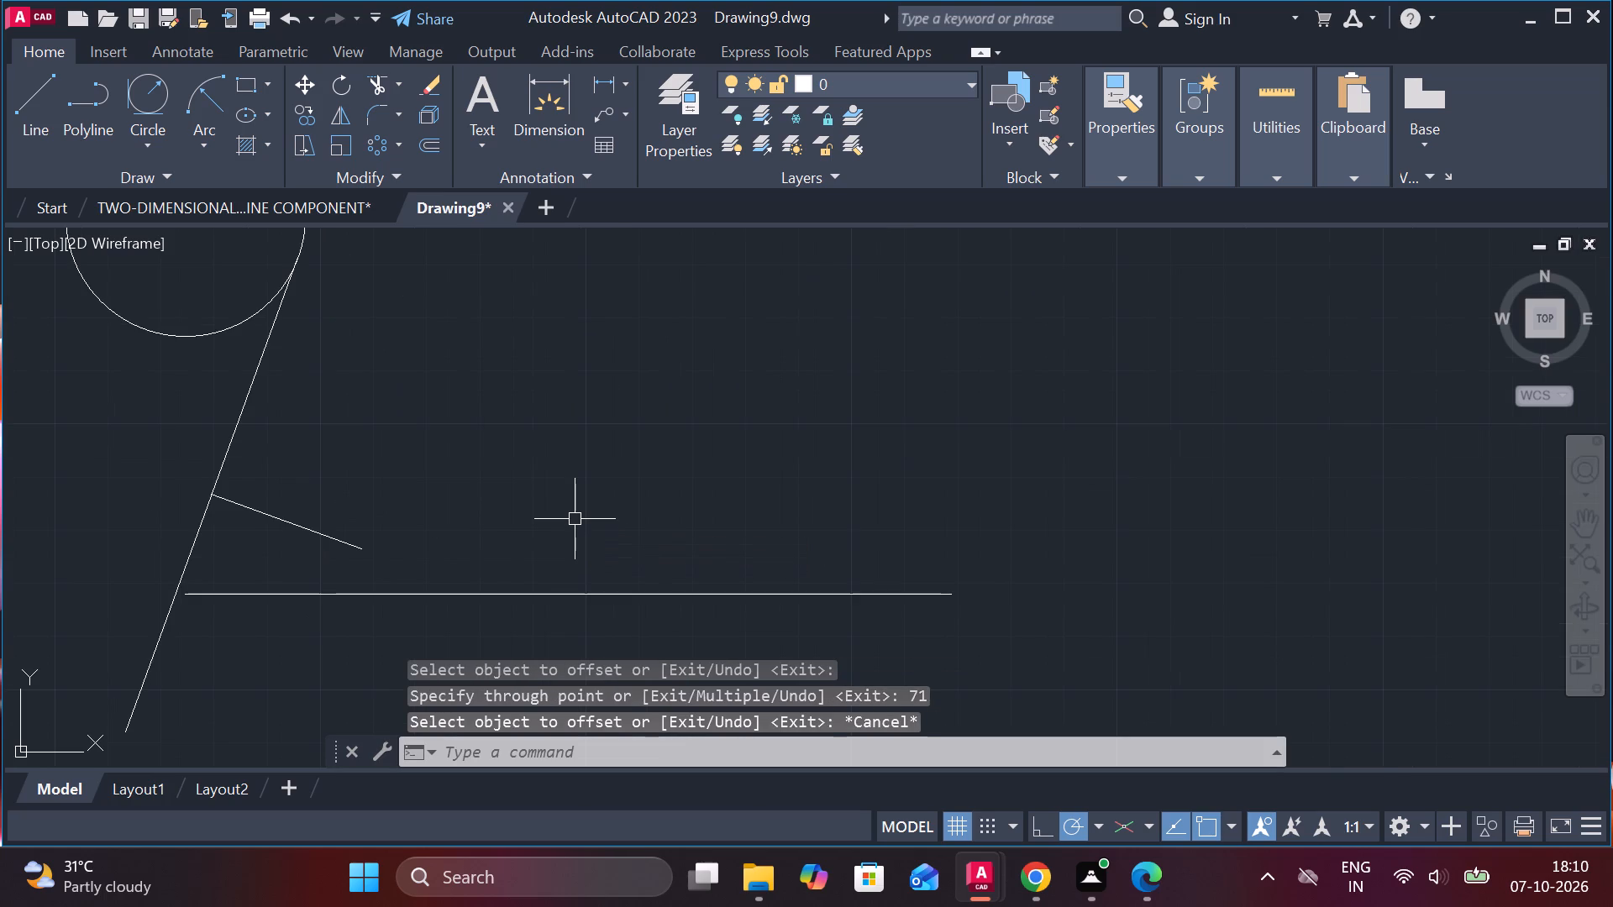
Offset the slanted tangent line 38 units to its right, across the lower horizontal line.
click(412, 142)
click(418, 144)
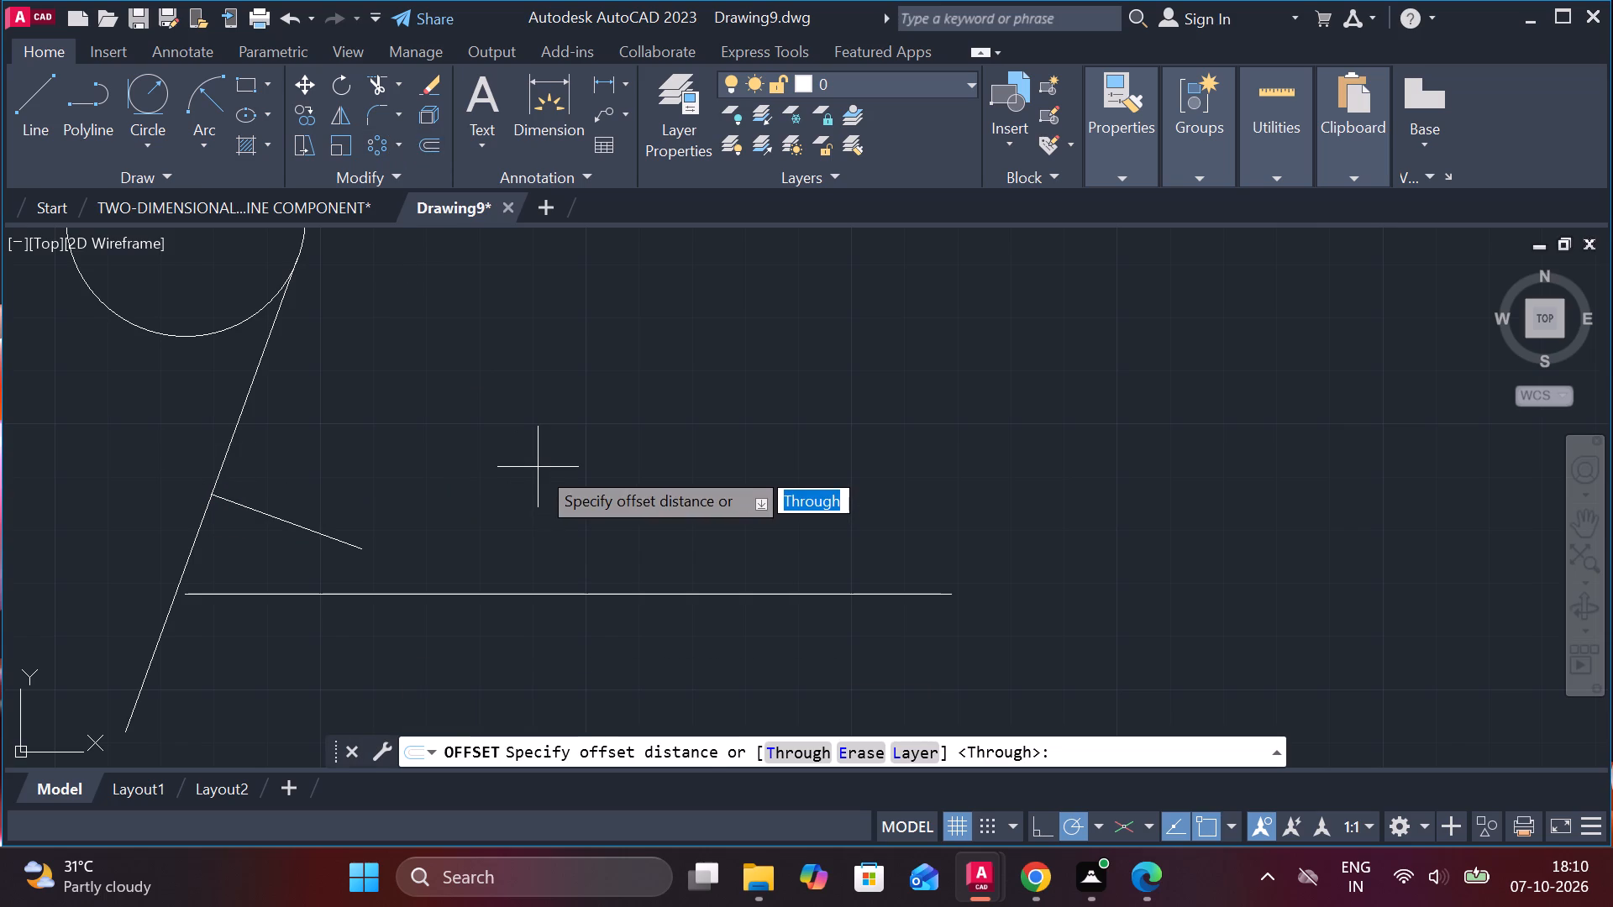
key(Return)
click(244, 423)
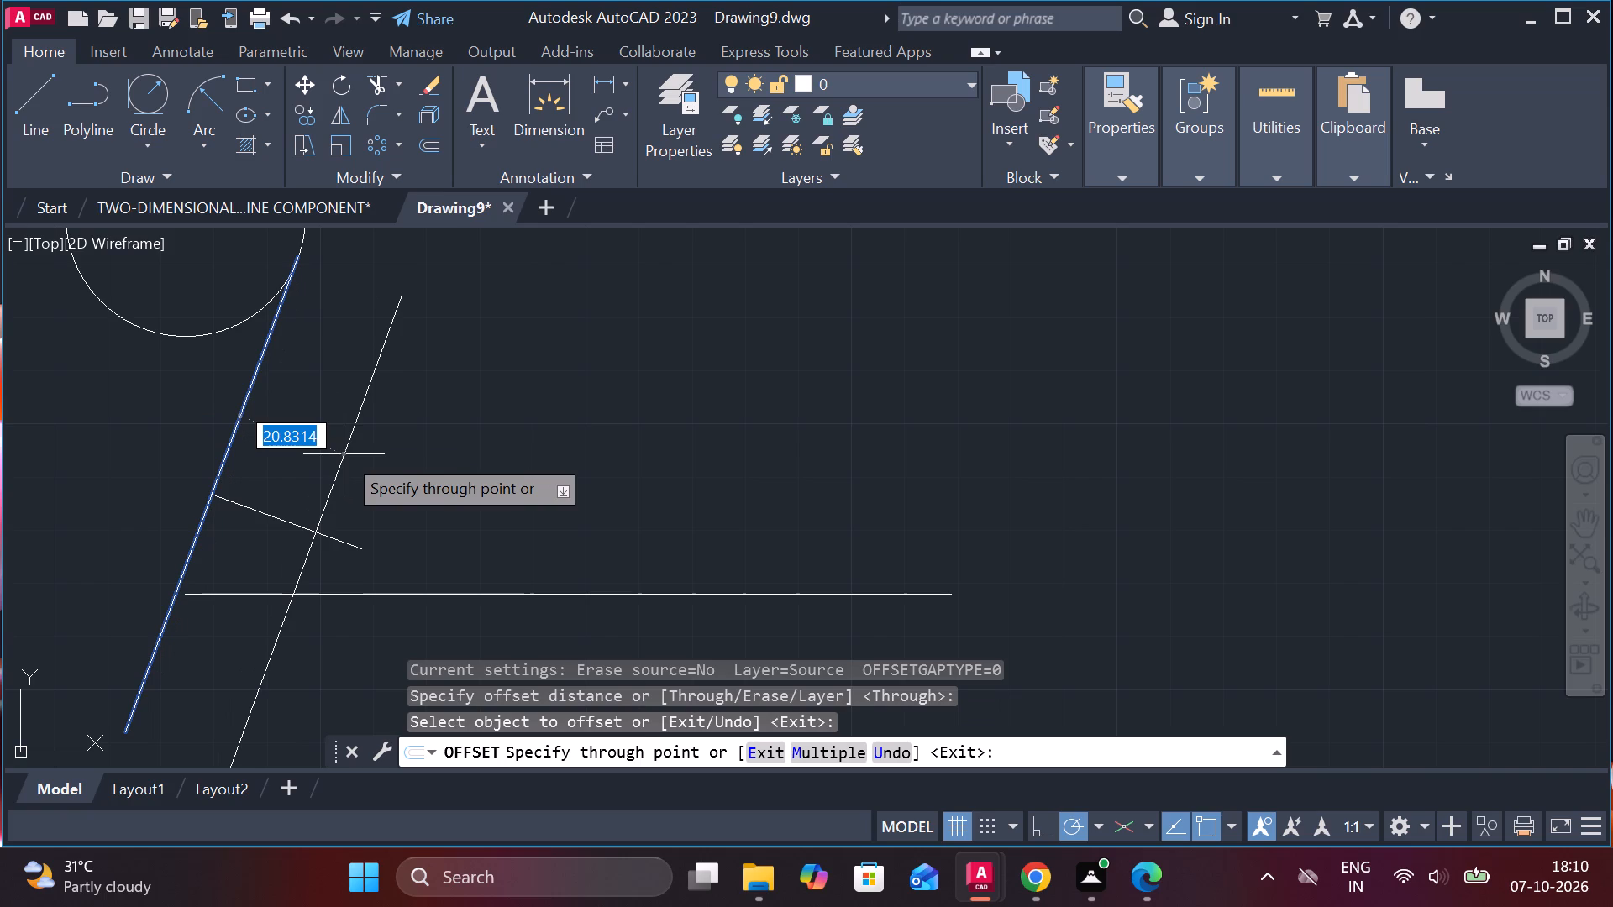
text(38)
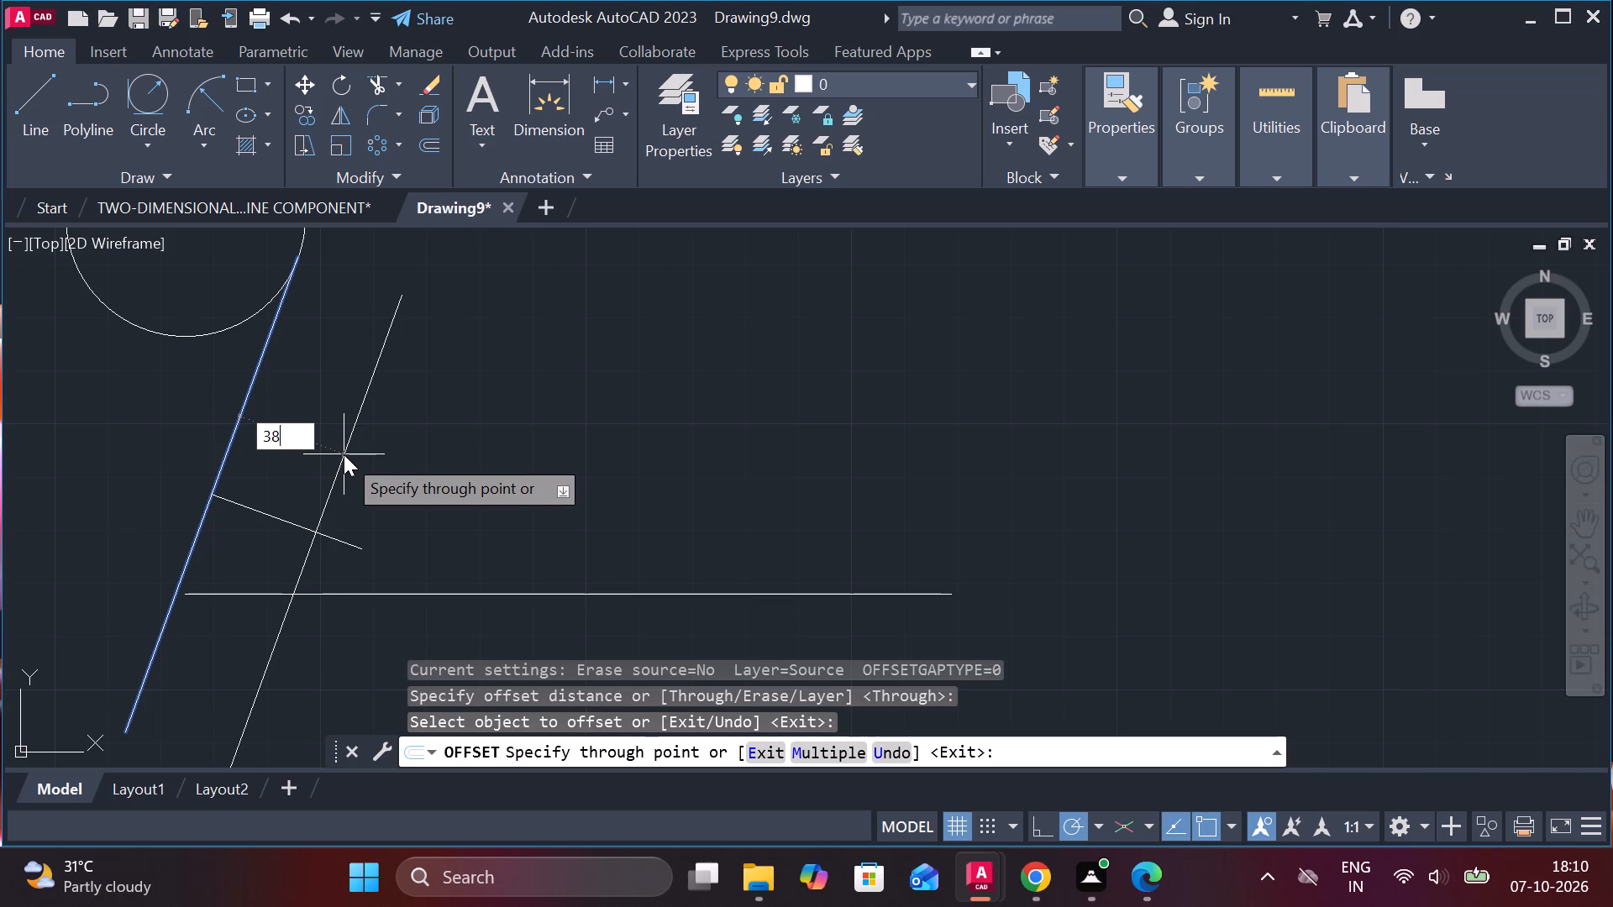
key(Return)
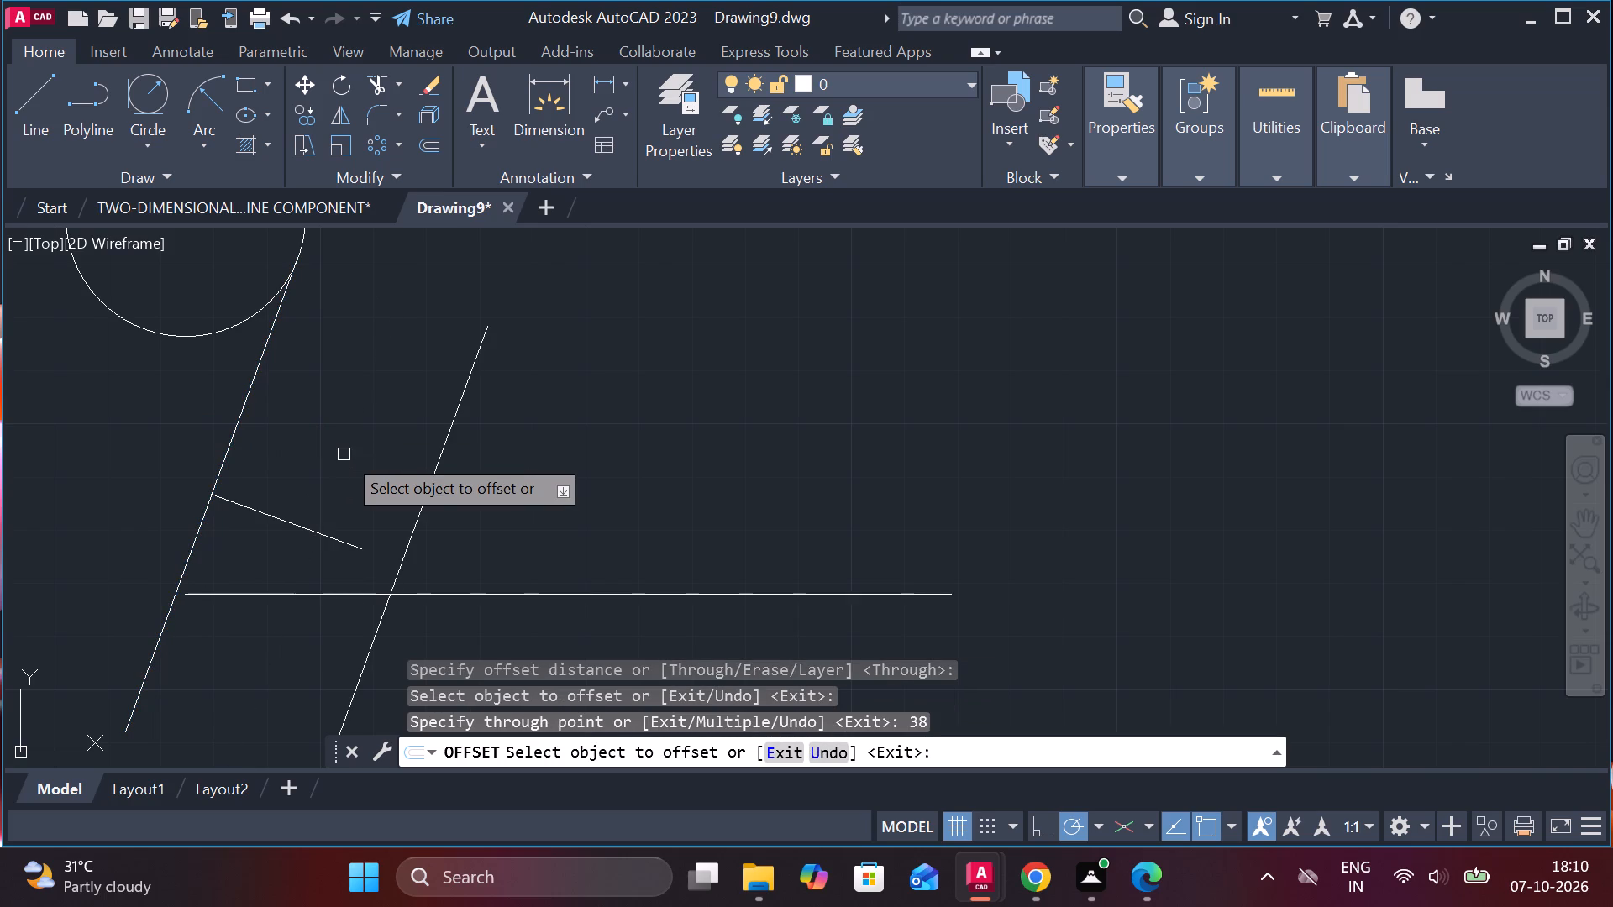
scroll(520, 529, down, 1)
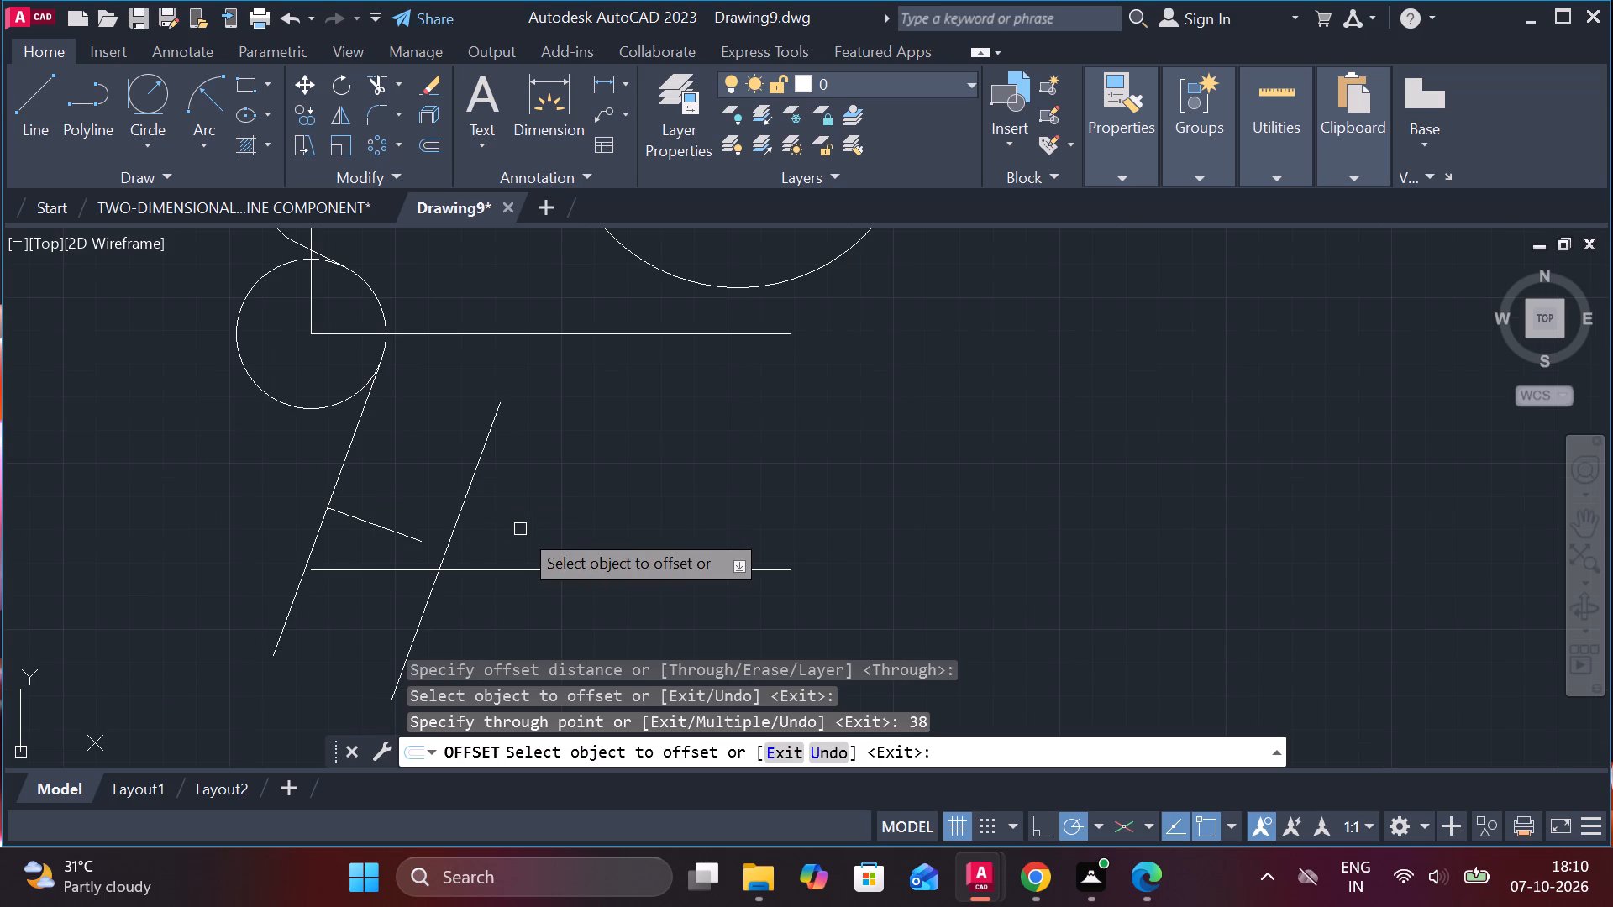
key(Escape)
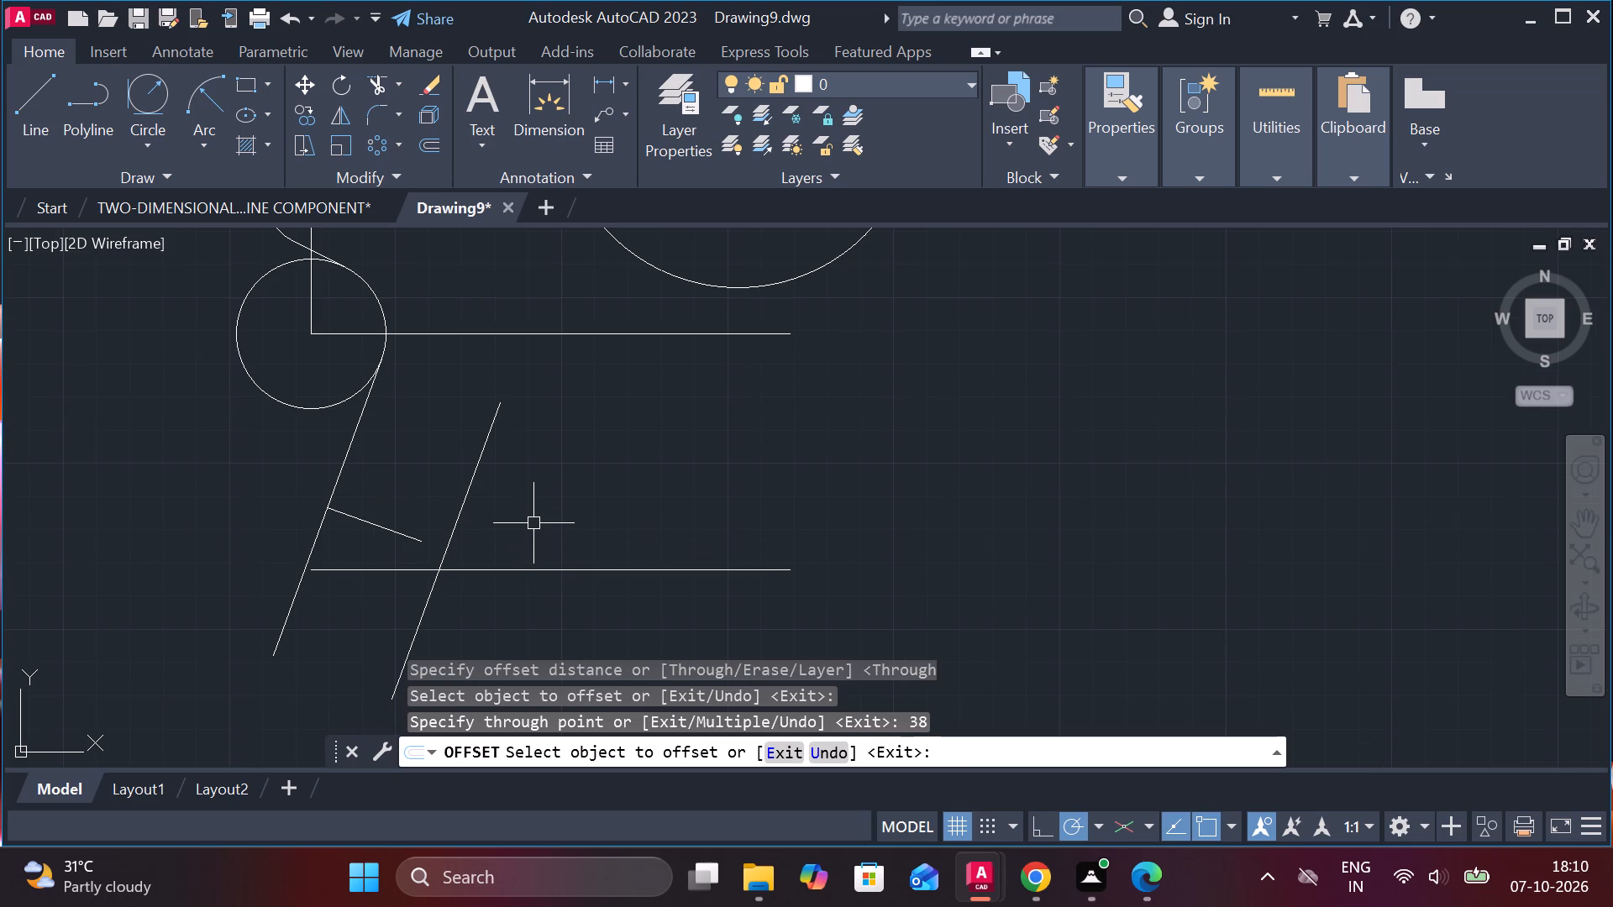
Erase the short perpendicular line that starts at the slanted tangent line's midpoint.
click(411, 541)
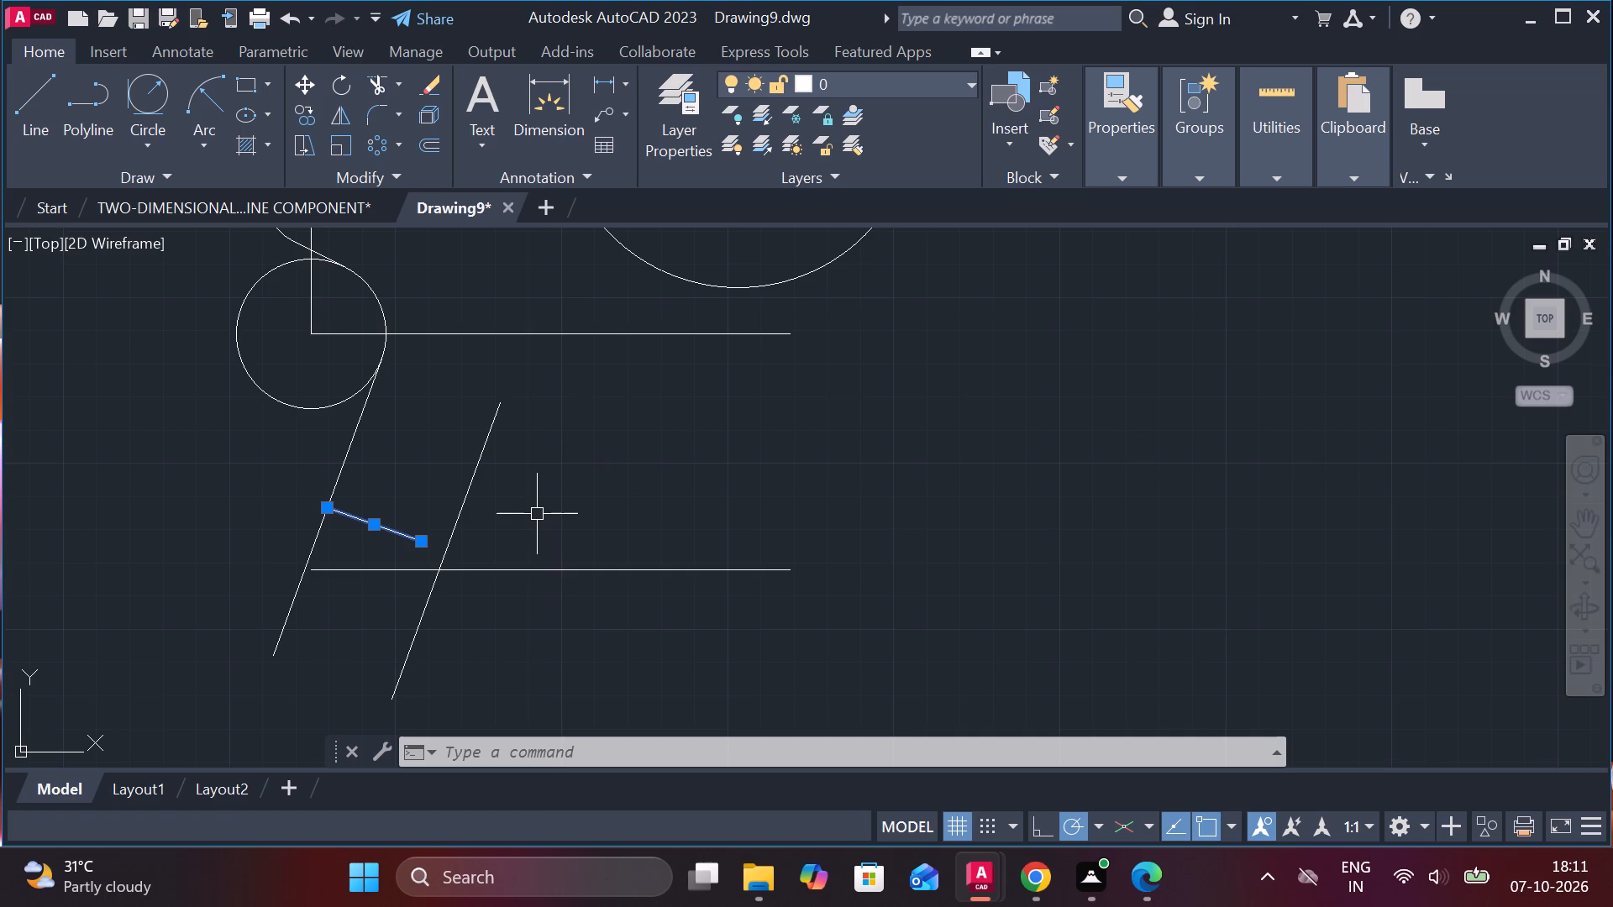
key(e)
key(Return)
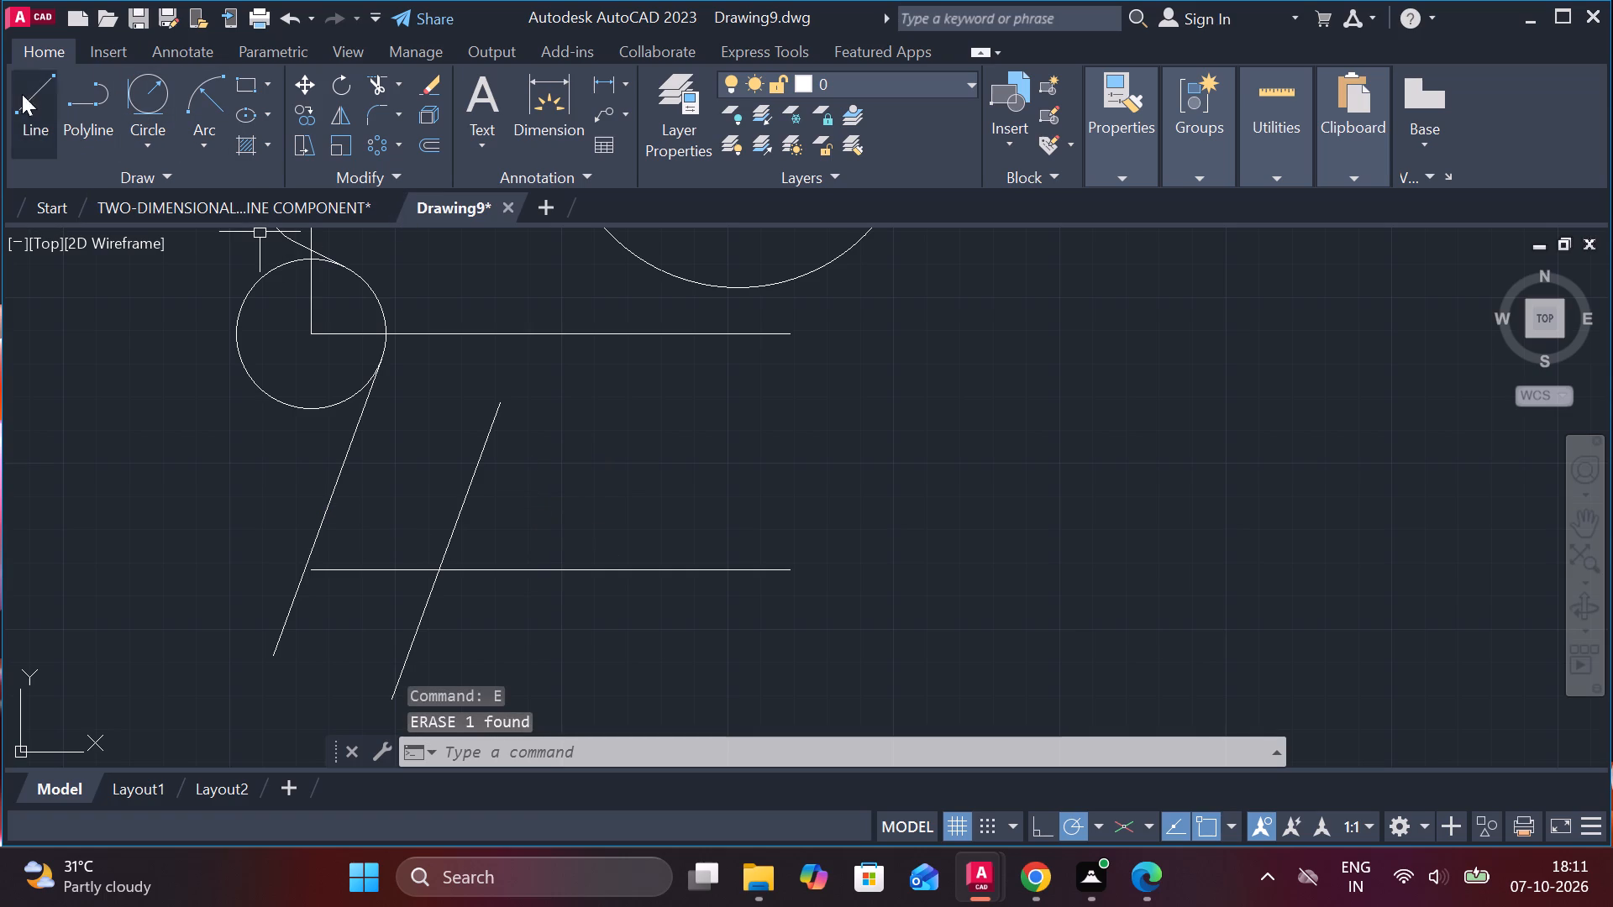
Draw a line from the intersection of the offset slanted line and lower horizontal line to the slanted tangent line's midpoint.
click(48, 95)
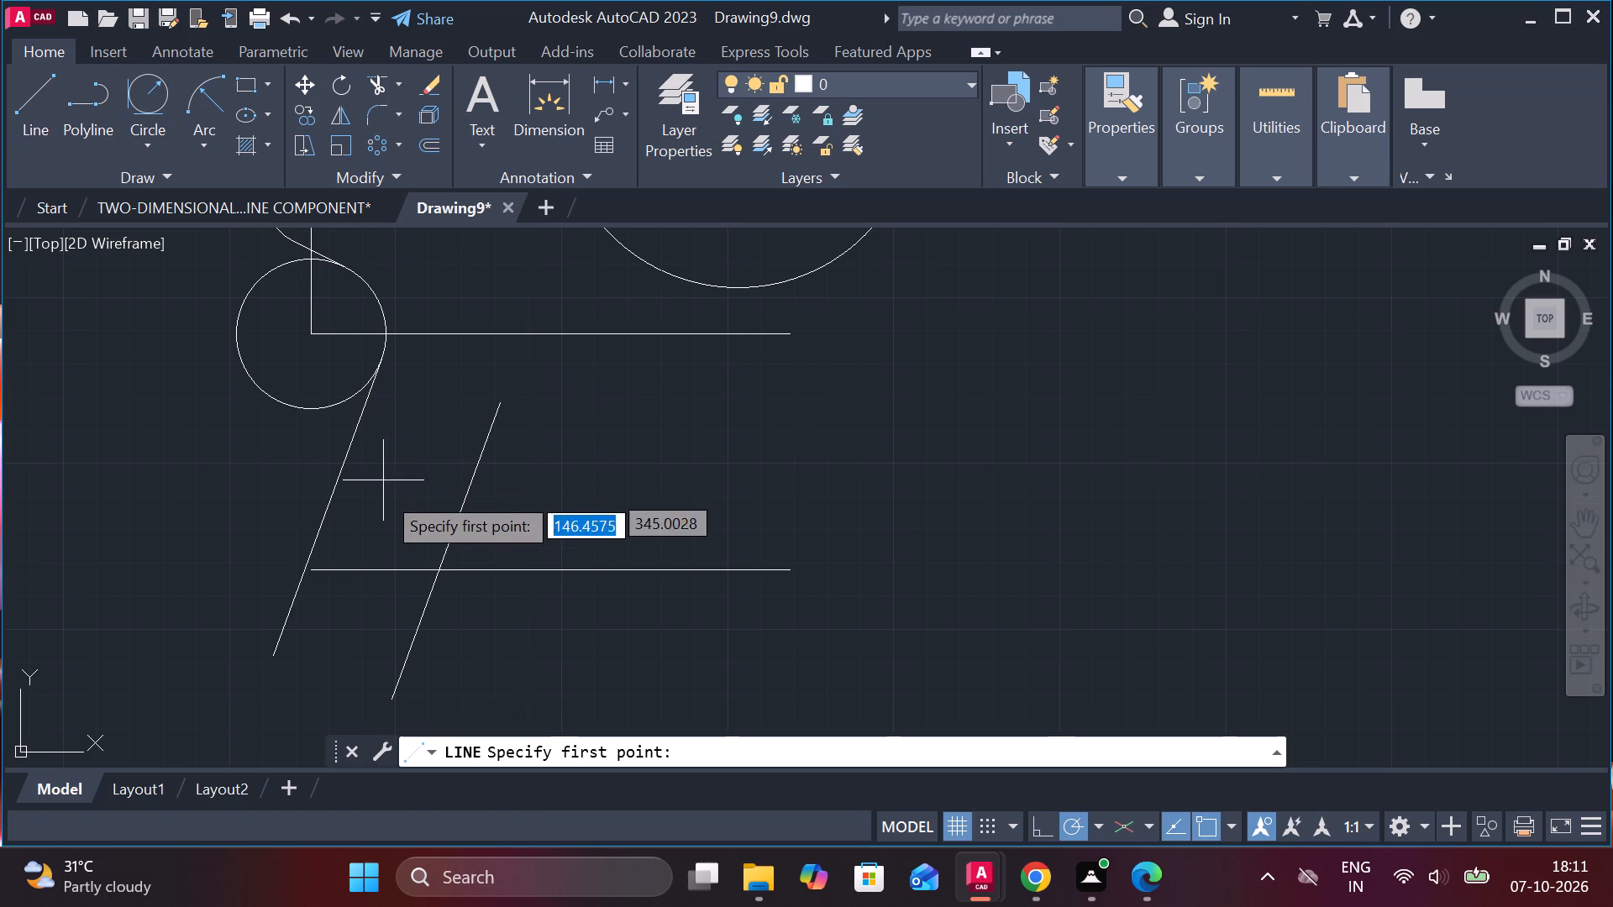
click(445, 571)
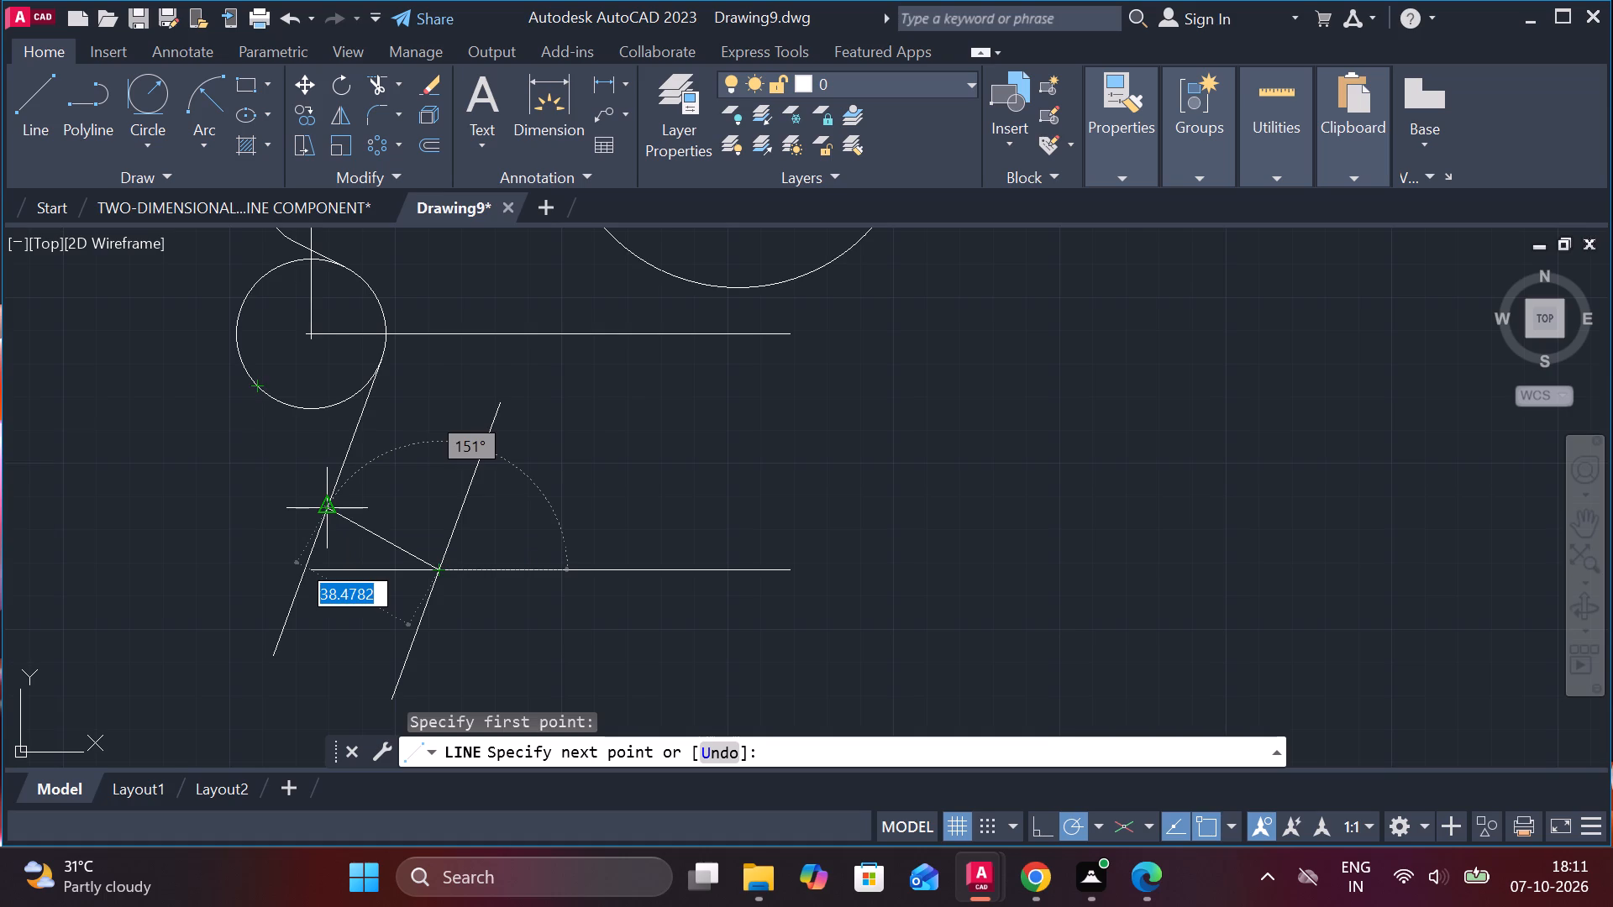
scroll(327, 510, up, 2)
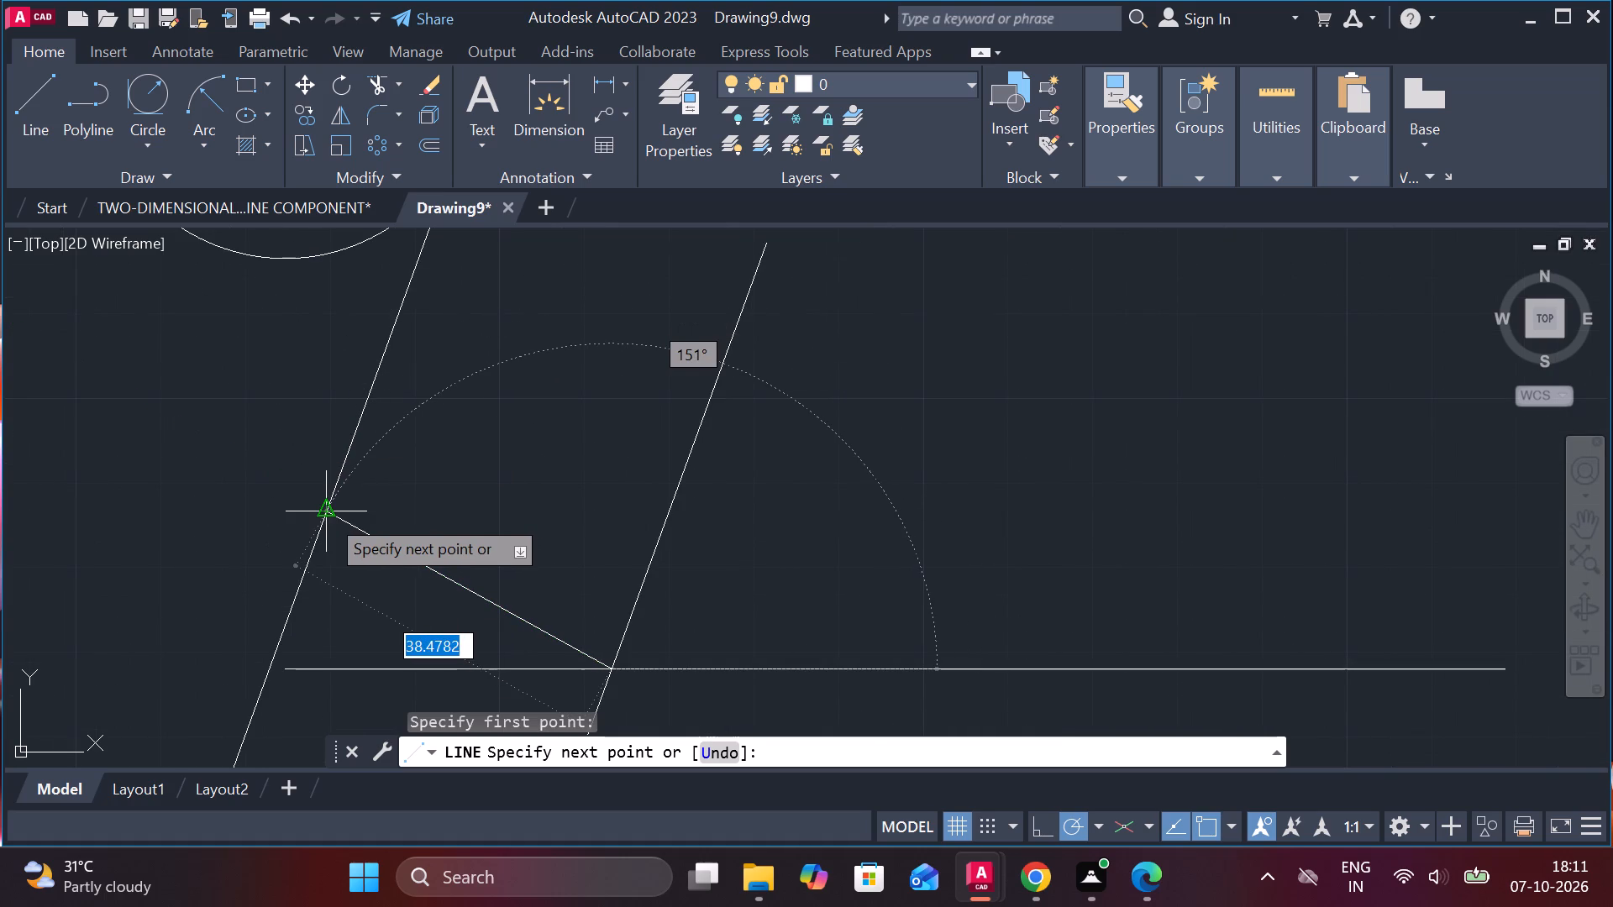
click(327, 515)
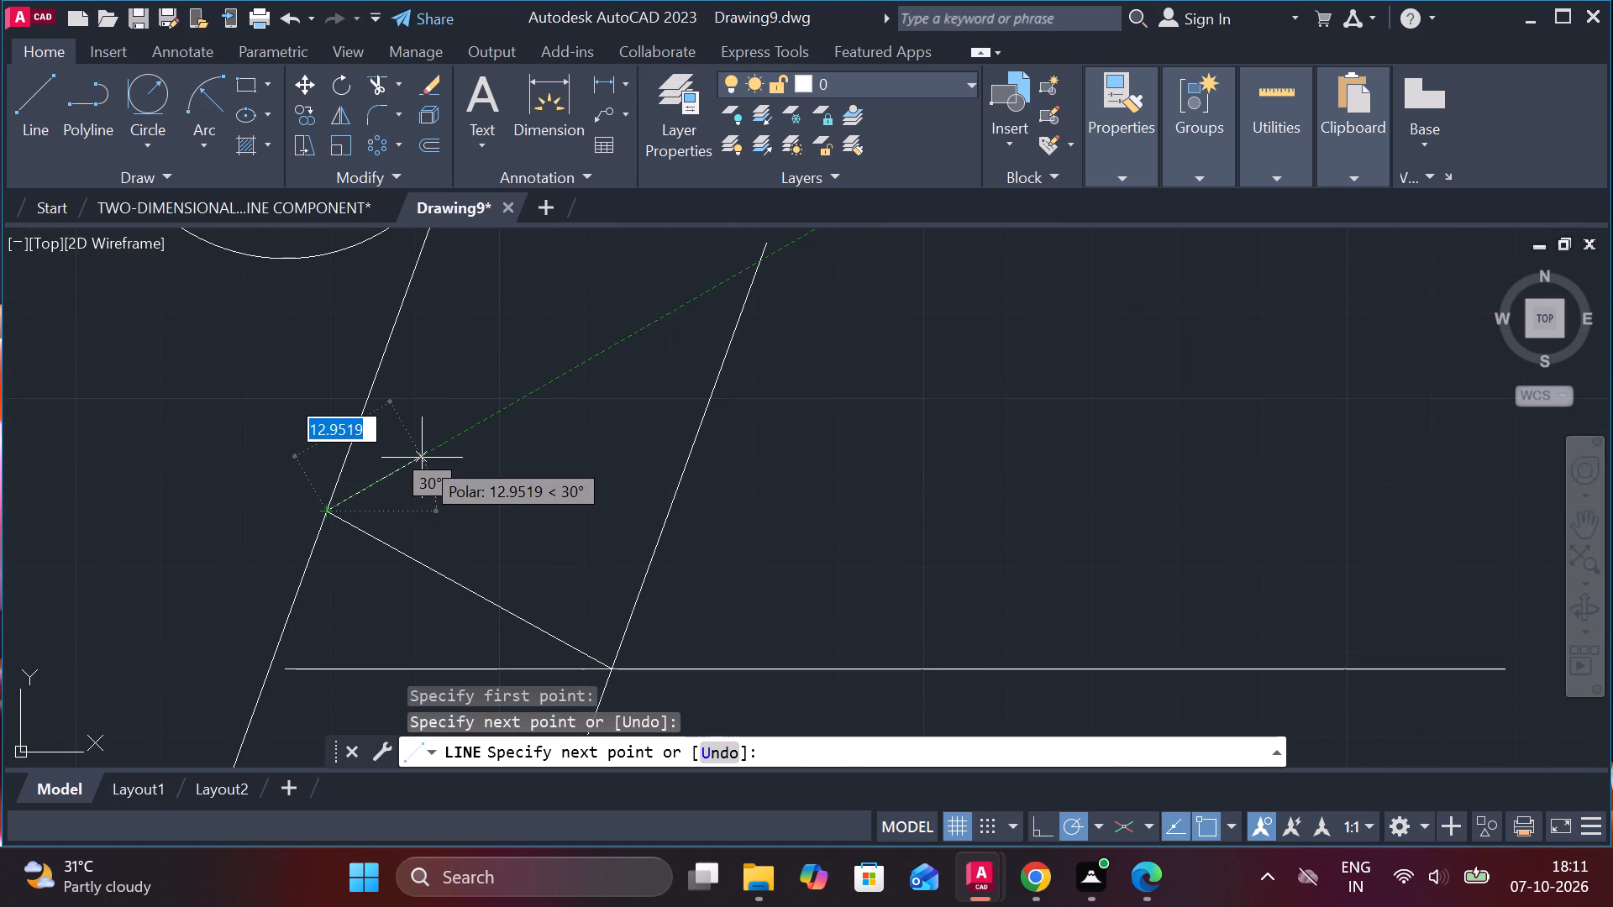
key(Escape)
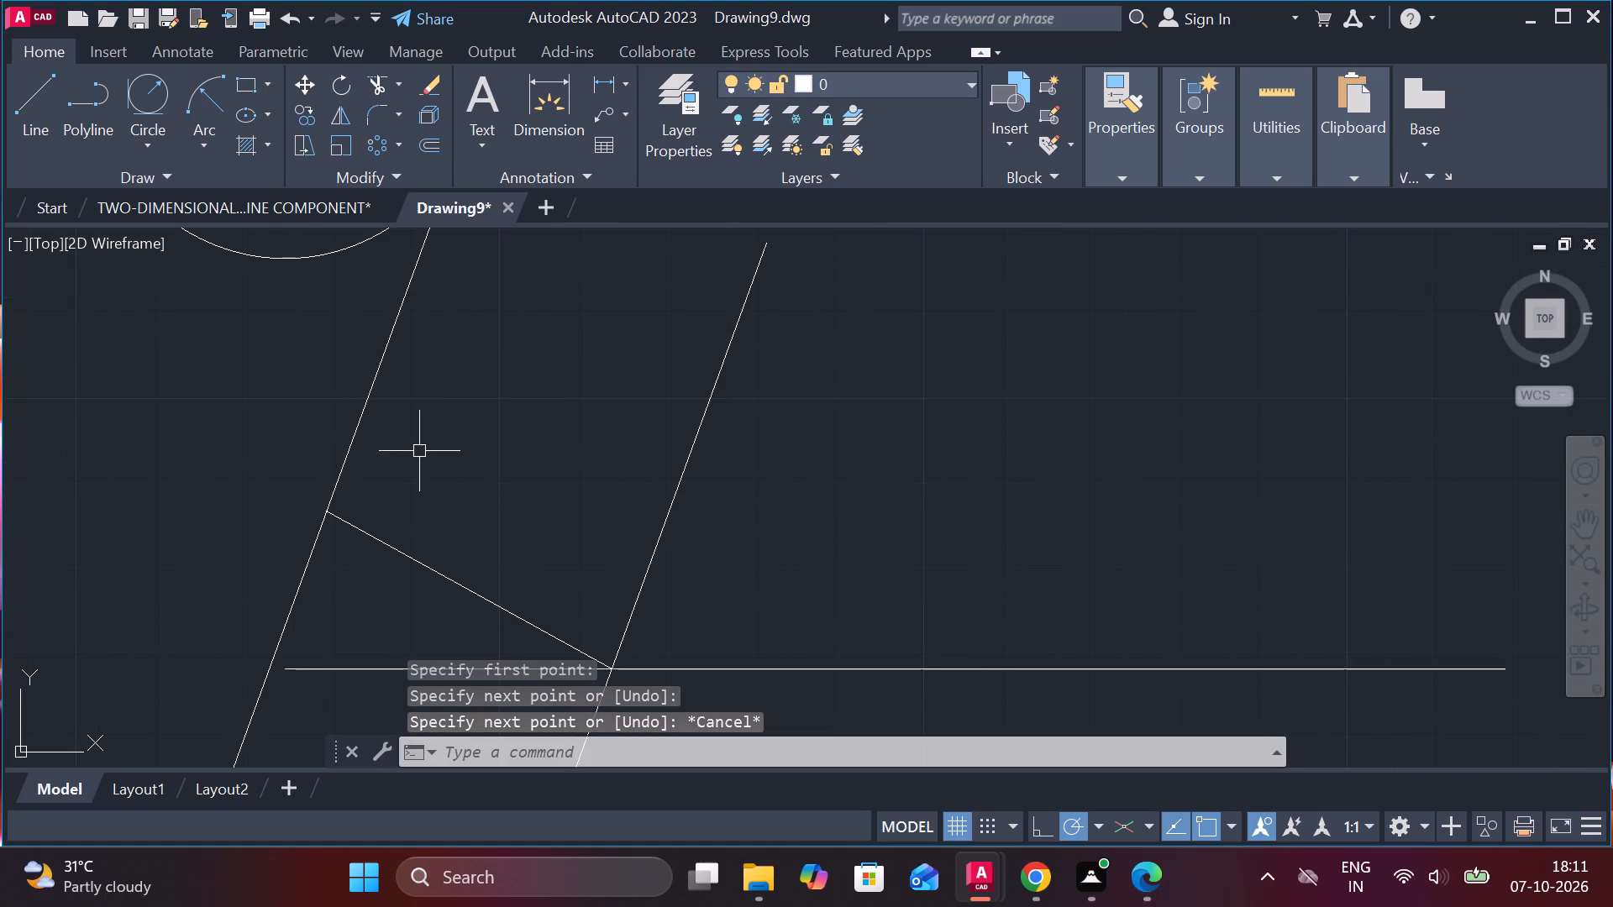
Erase the lower horizontal construction line crossing the two slanted lines.
scroll(396, 433, down, 2)
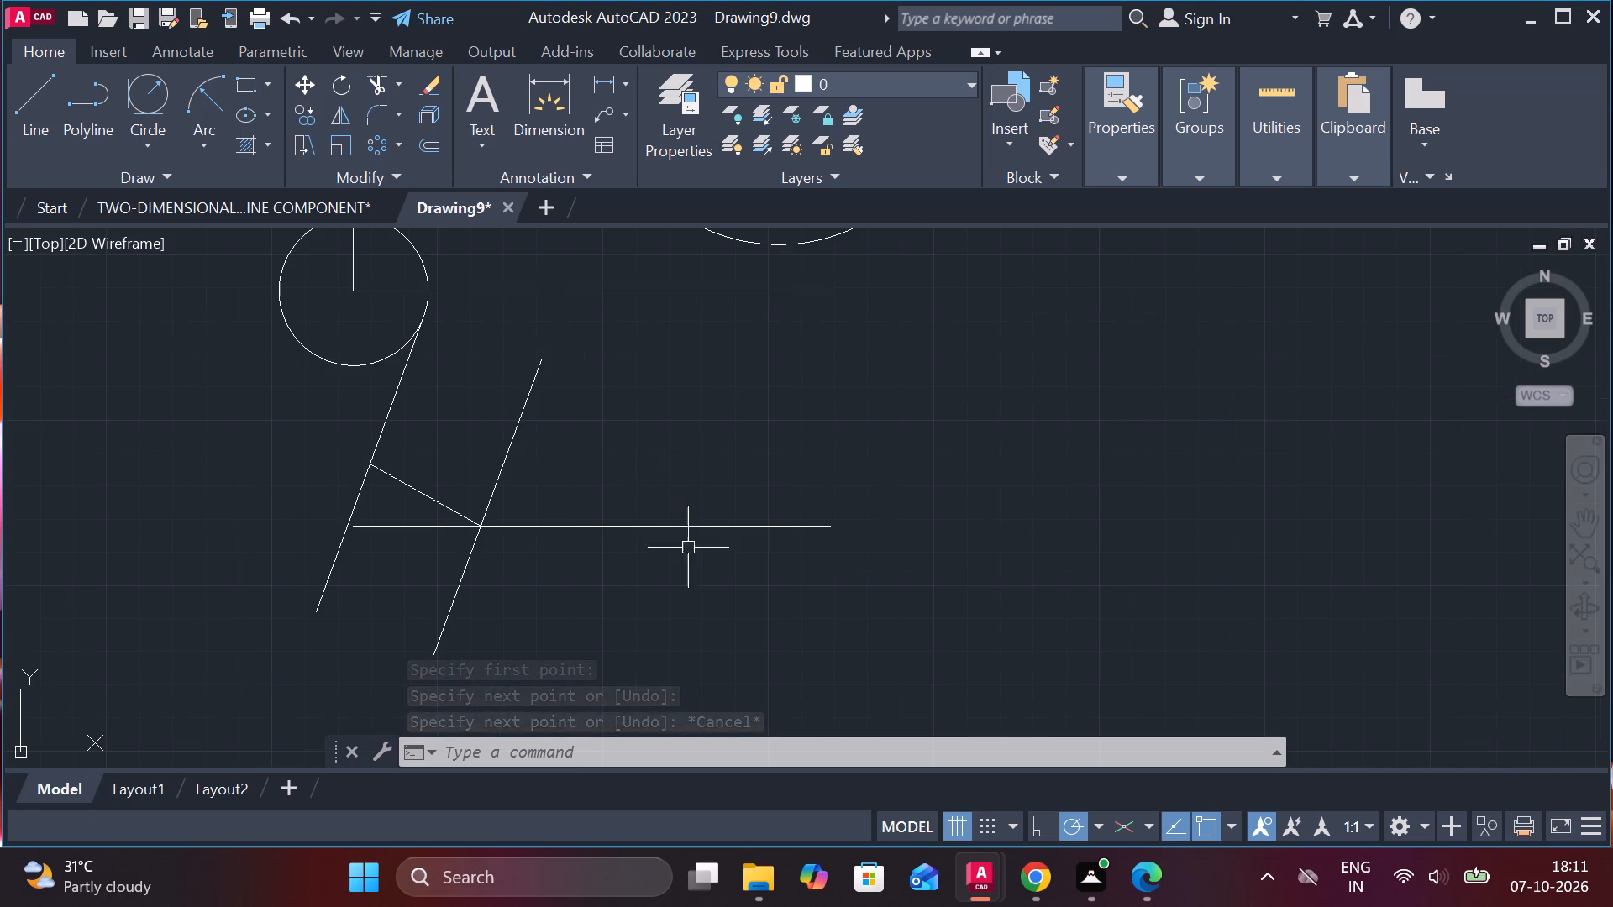
click(539, 527)
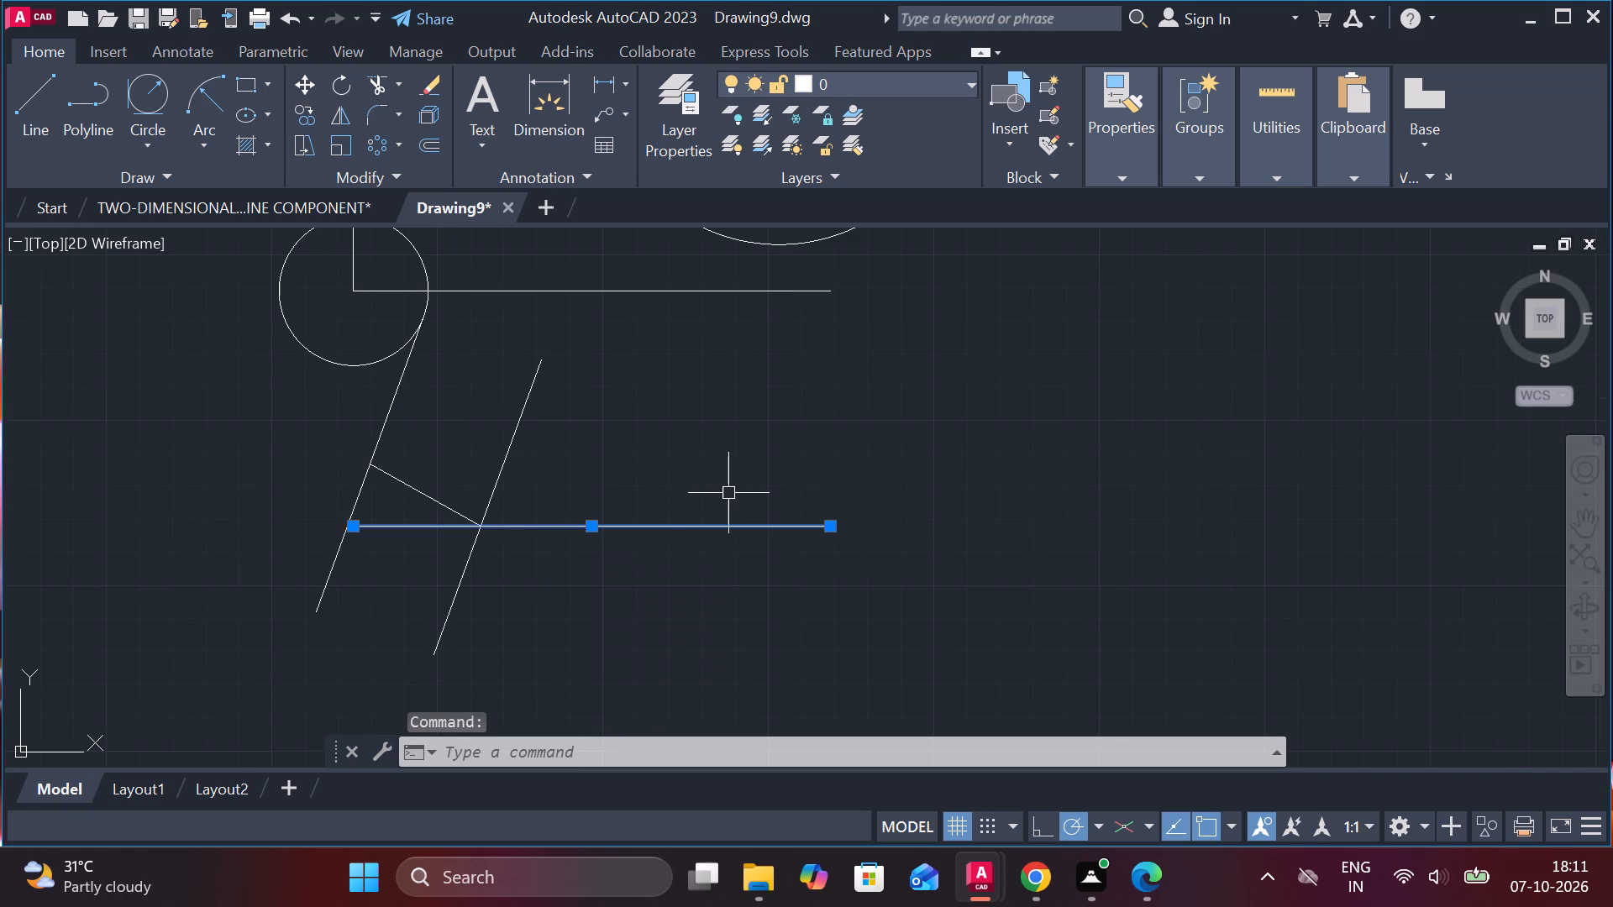
key(e)
key(Return)
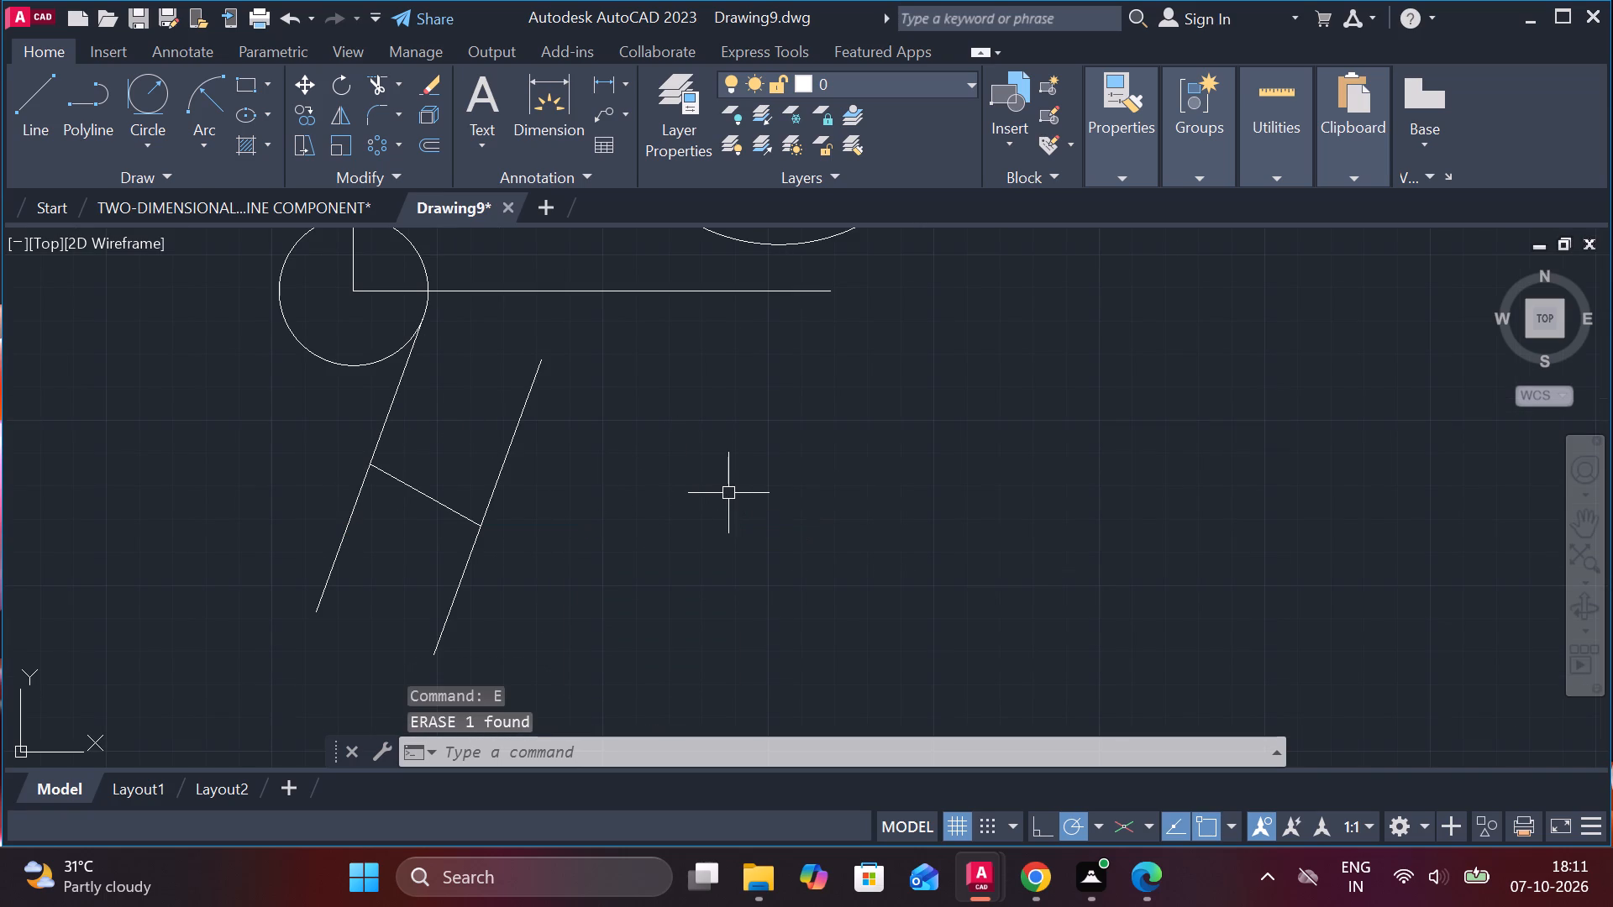
Offset the diagonal connecting line 6 units to each side, giving parallel lines above and below it.
click(427, 137)
scroll(535, 434, up, 1)
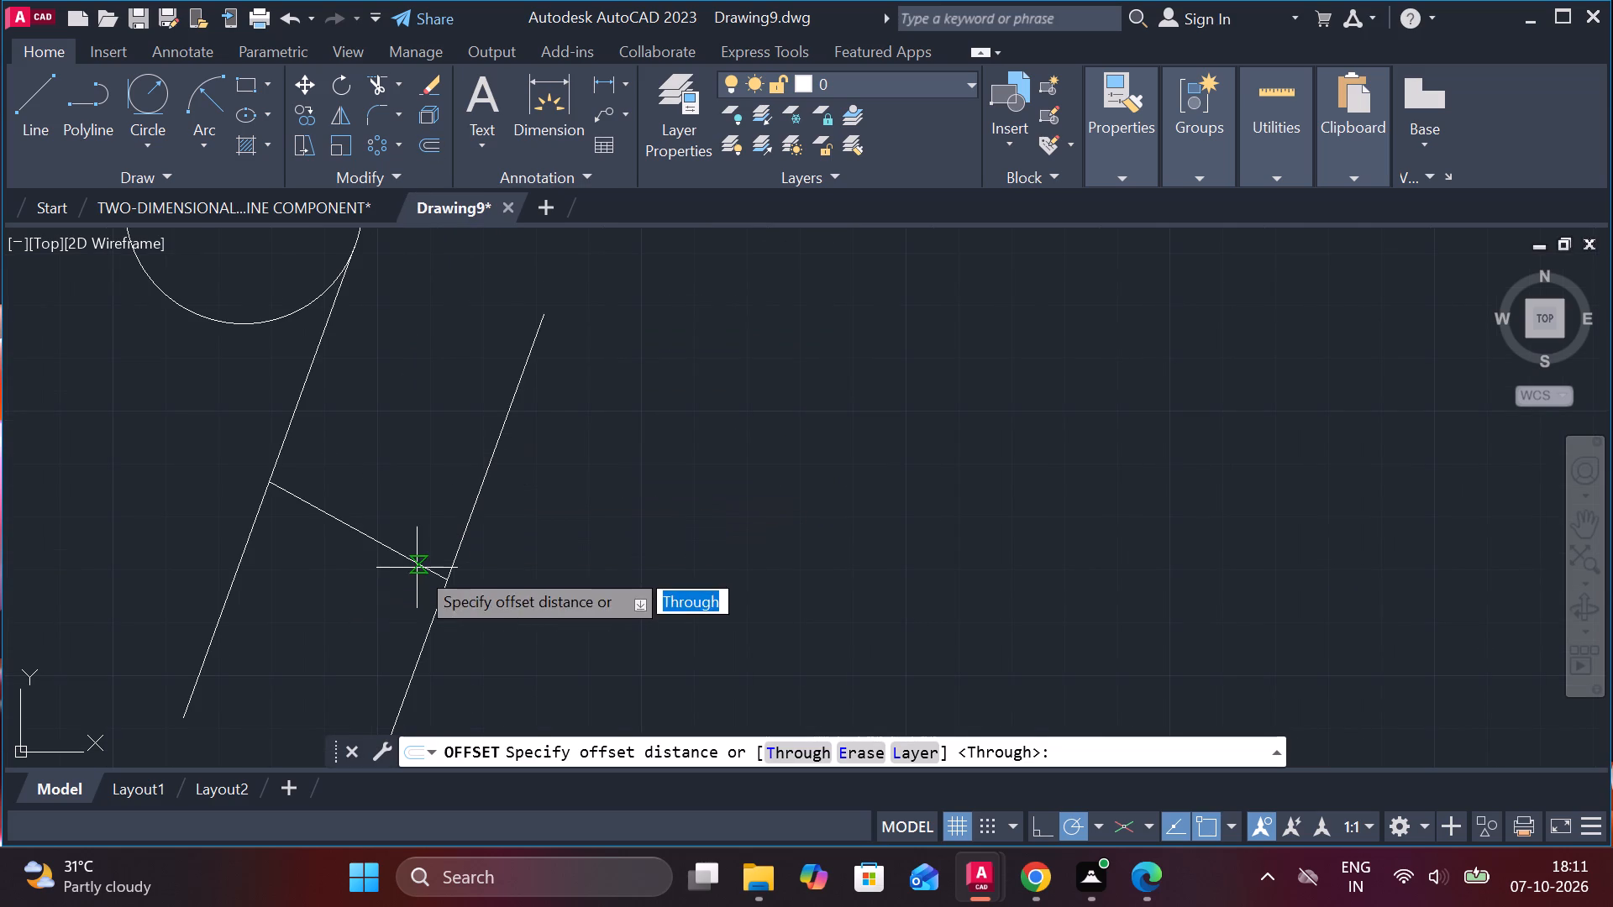
key(Return)
click(367, 536)
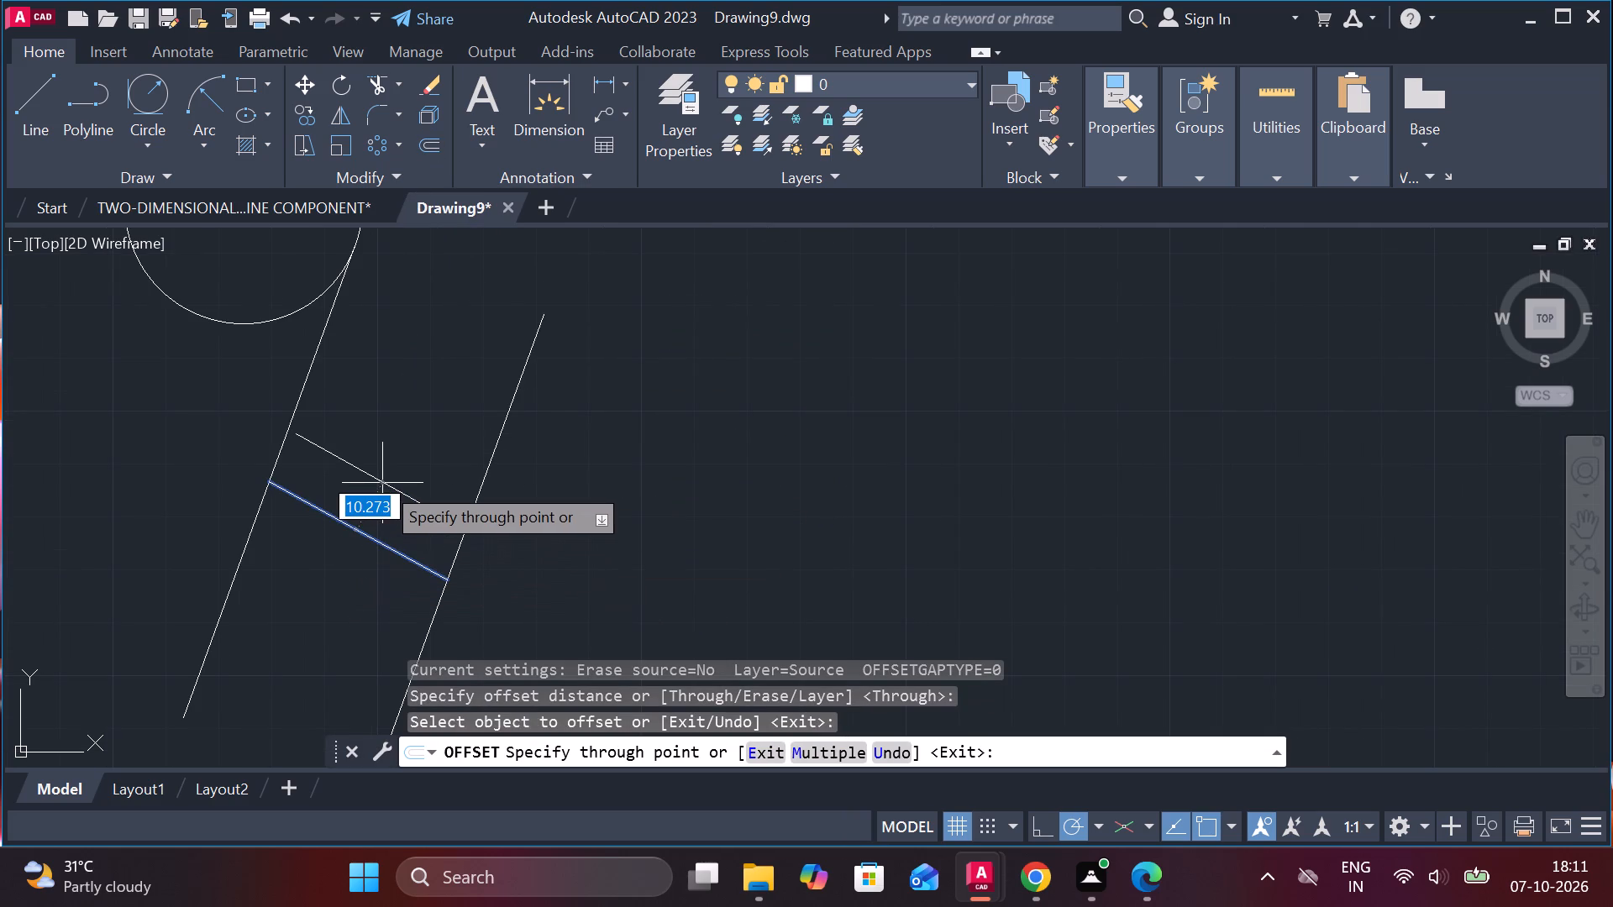
key(6)
key(Return)
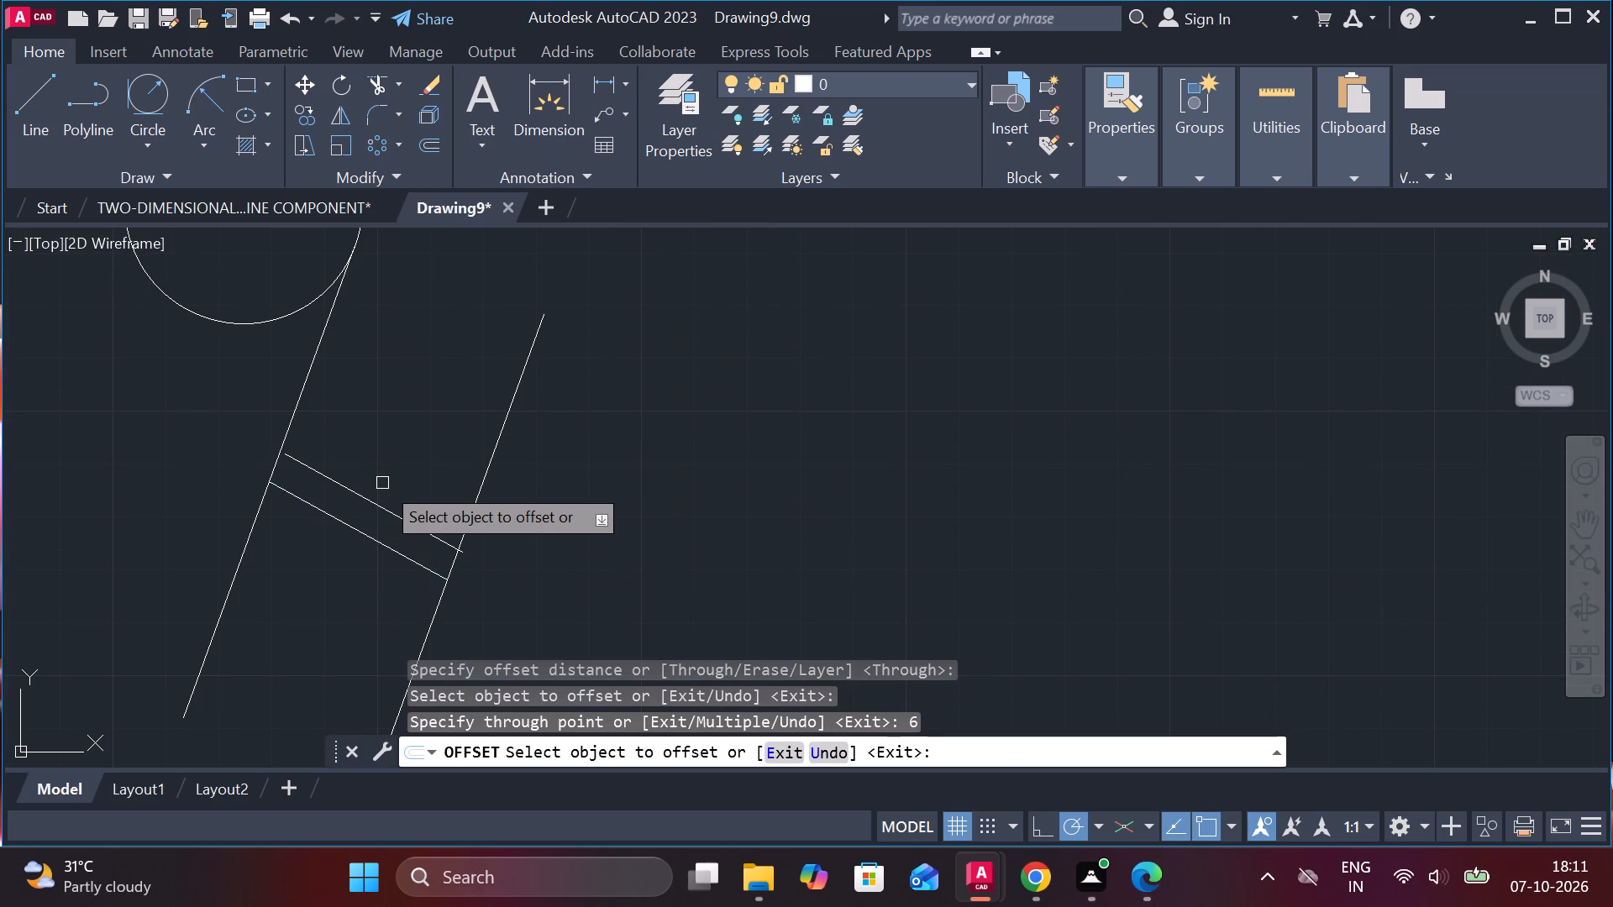
click(354, 531)
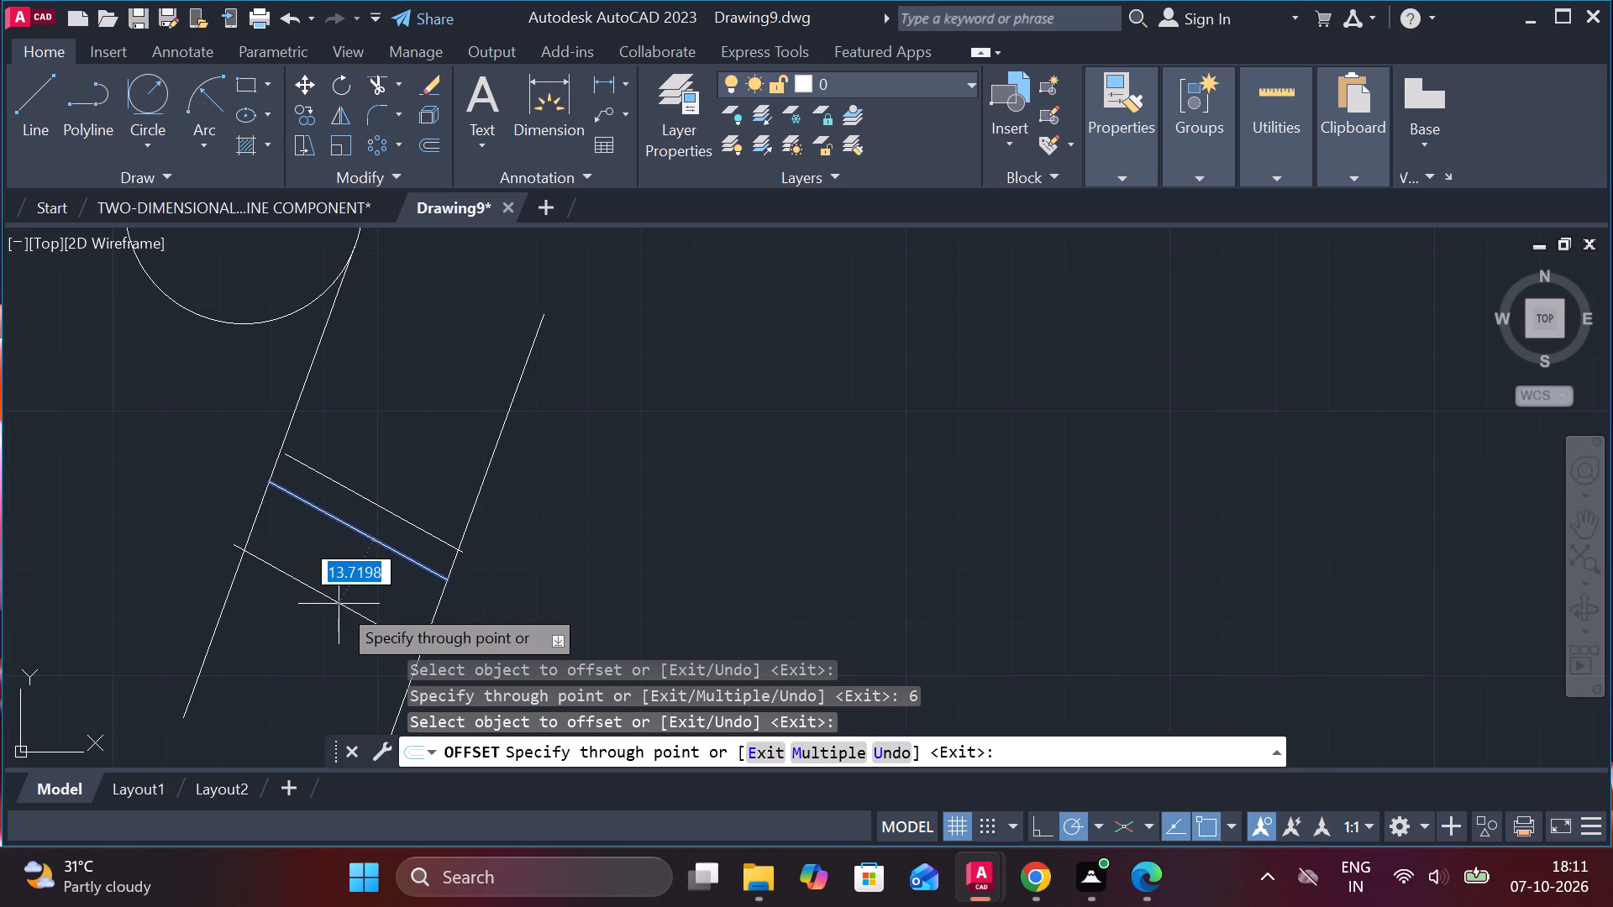
key(6)
key(Return)
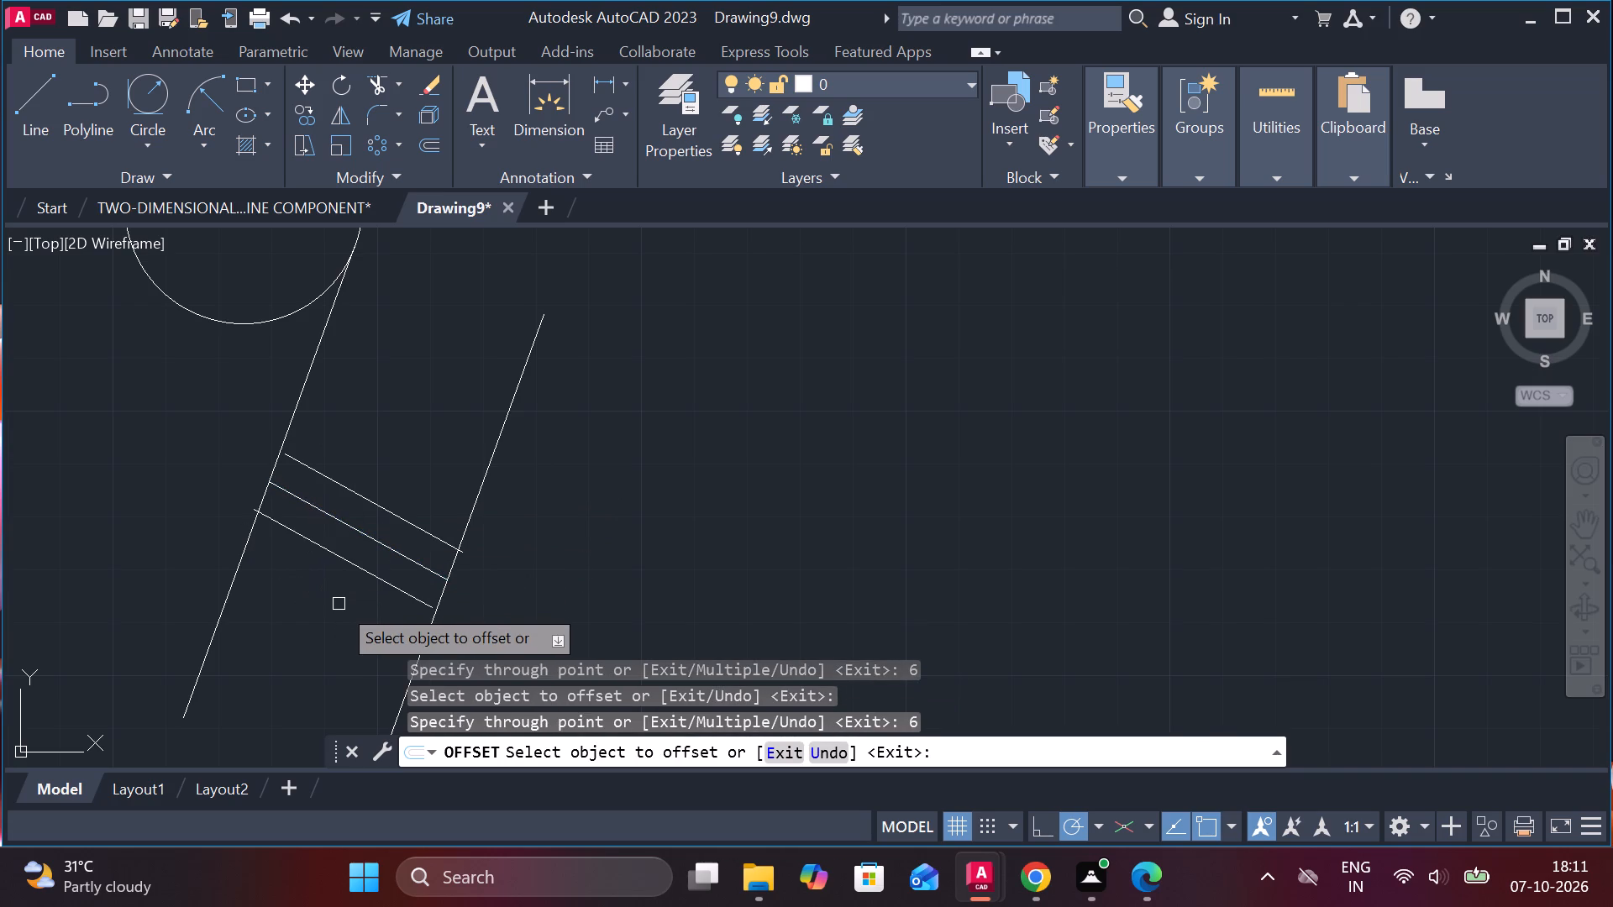
scroll(413, 550, down, 1)
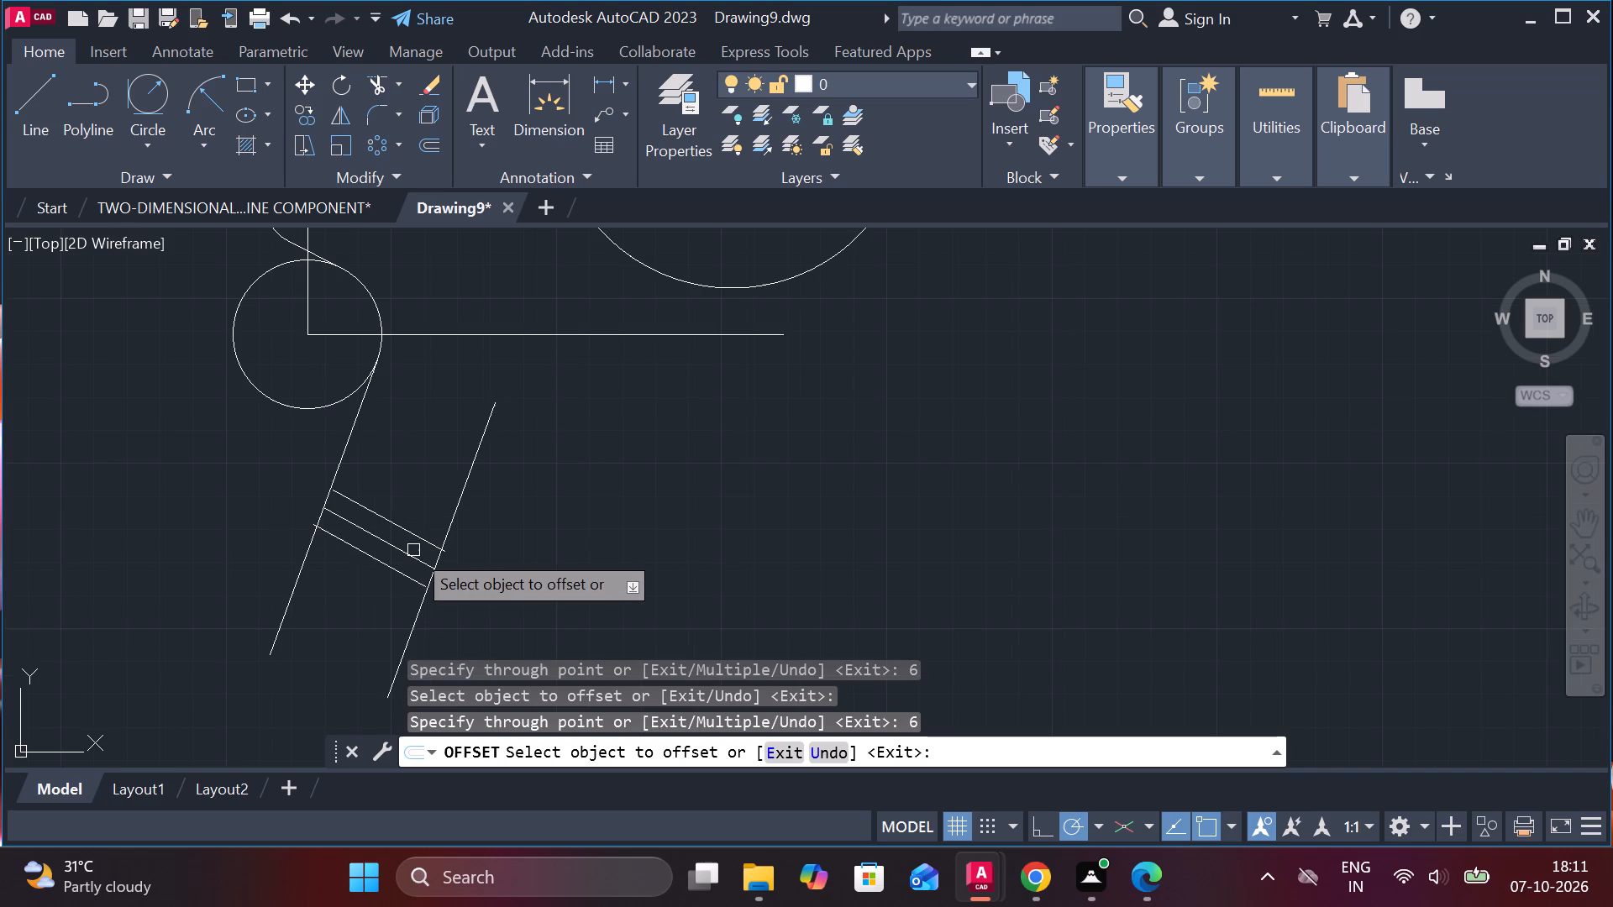
scroll(592, 518, down, 2)
middle_drag(598, 518, 582, 518)
scroll(544, 511, up, 1)
scroll(622, 520, up, 2)
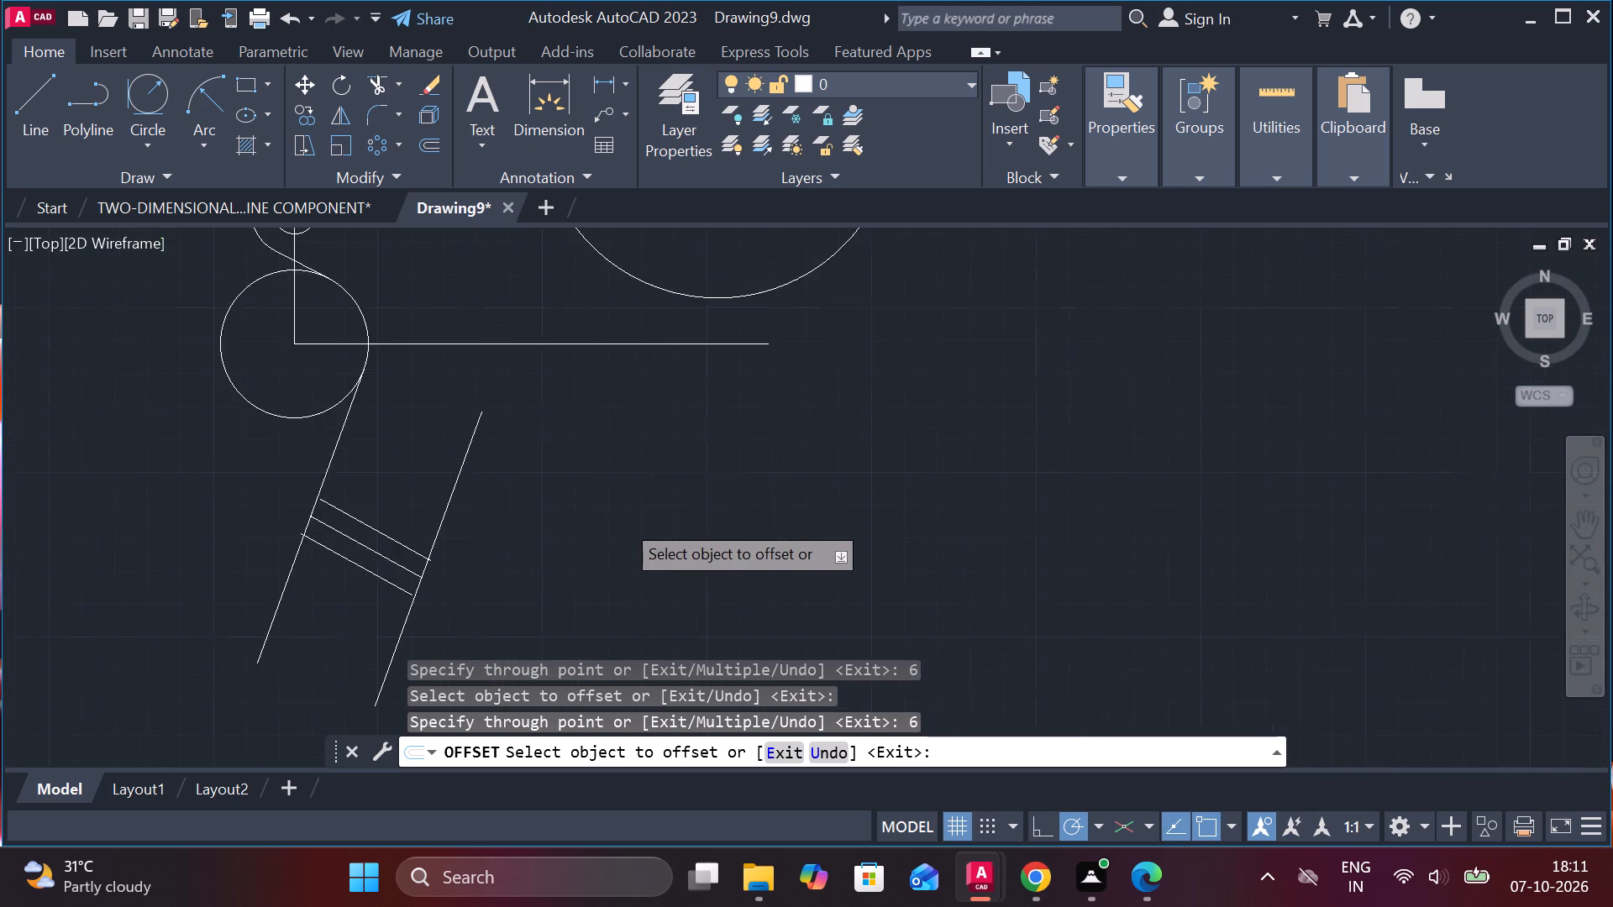
middle_drag(598, 455, 619, 407)
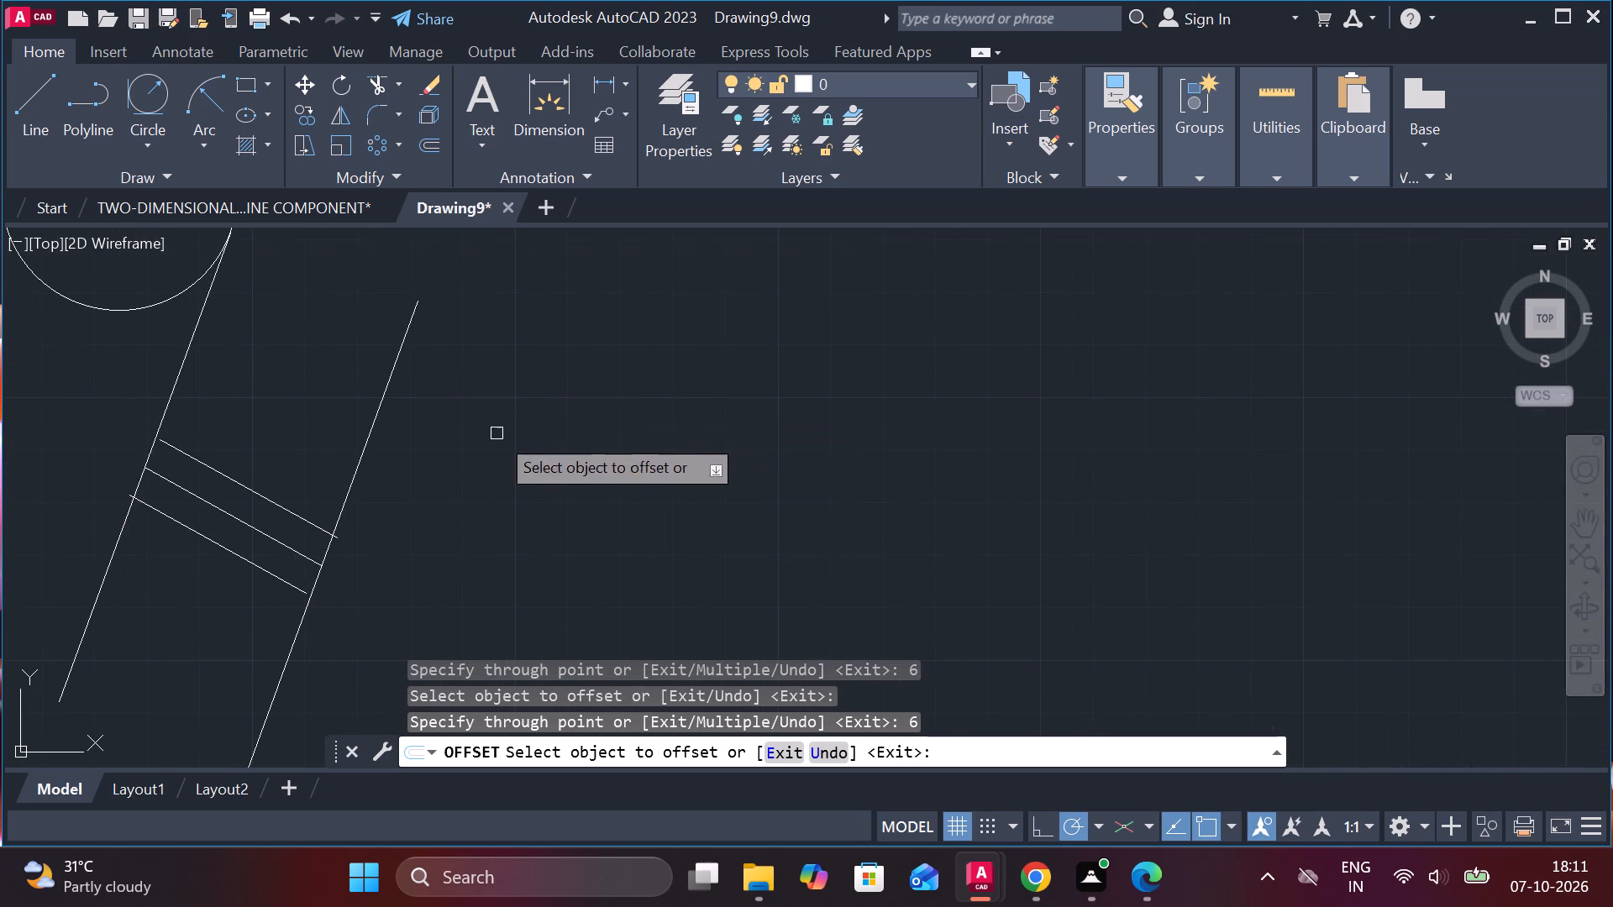
key(Escape)
Trim the upper parallel line's end beyond the offset slanted line and the lower one's end beyond the slanted tangent line.
scroll(445, 506, up, 1)
middle_drag(459, 508, 964, 398)
text(TR)
key(Return)
click(777, 450)
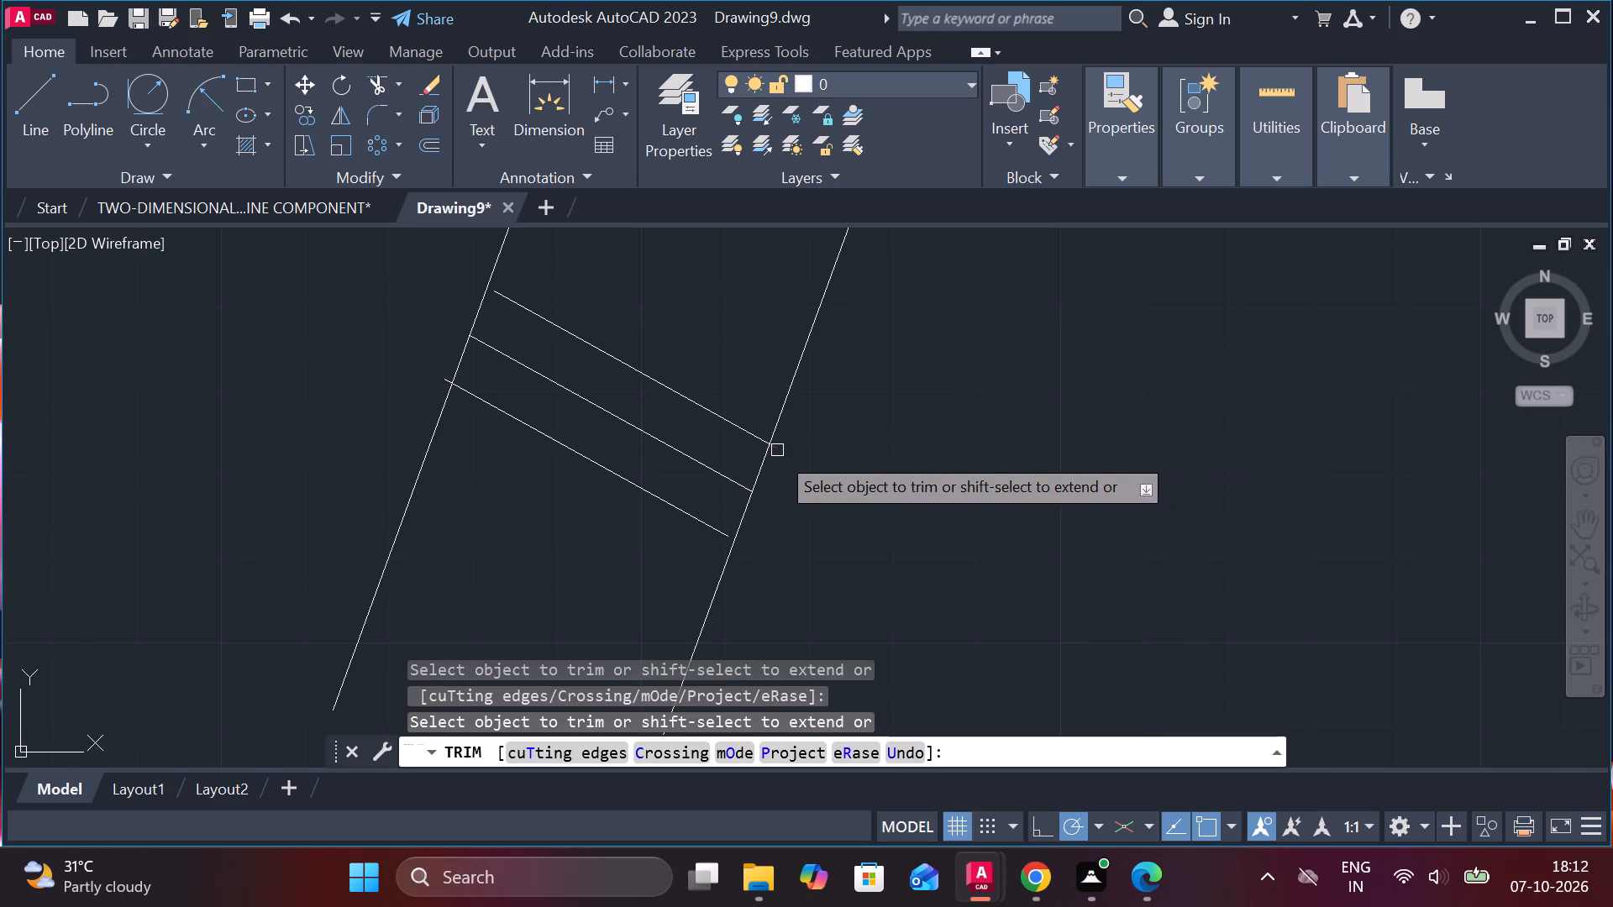
scroll(434, 374, up, 2)
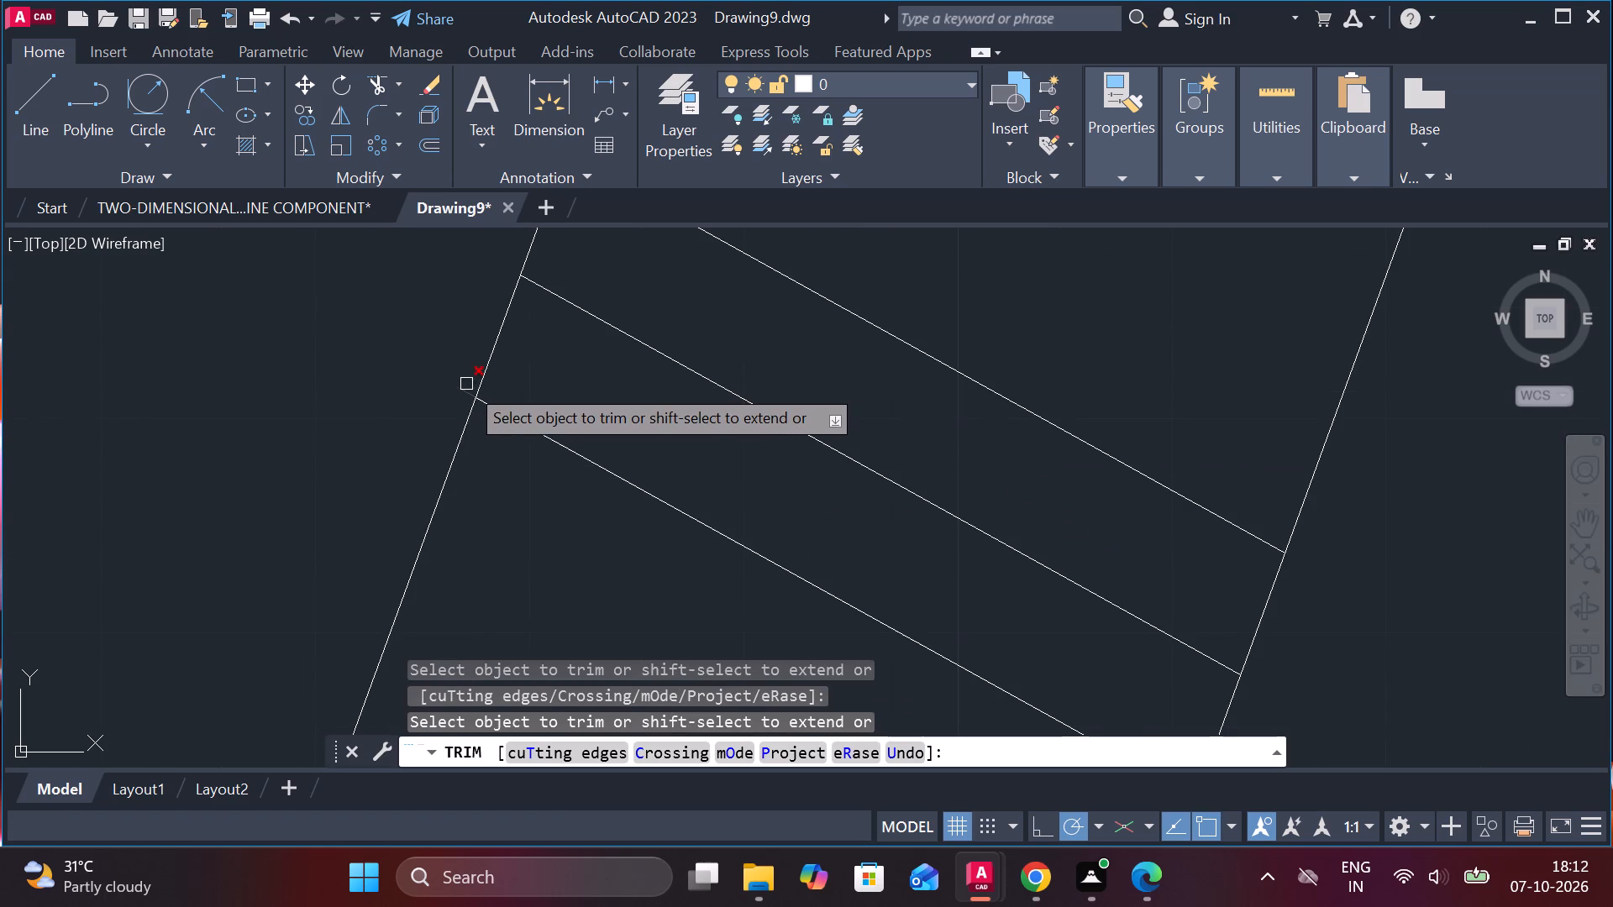
click(466, 388)
scroll(382, 385, down, 2)
key(Escape)
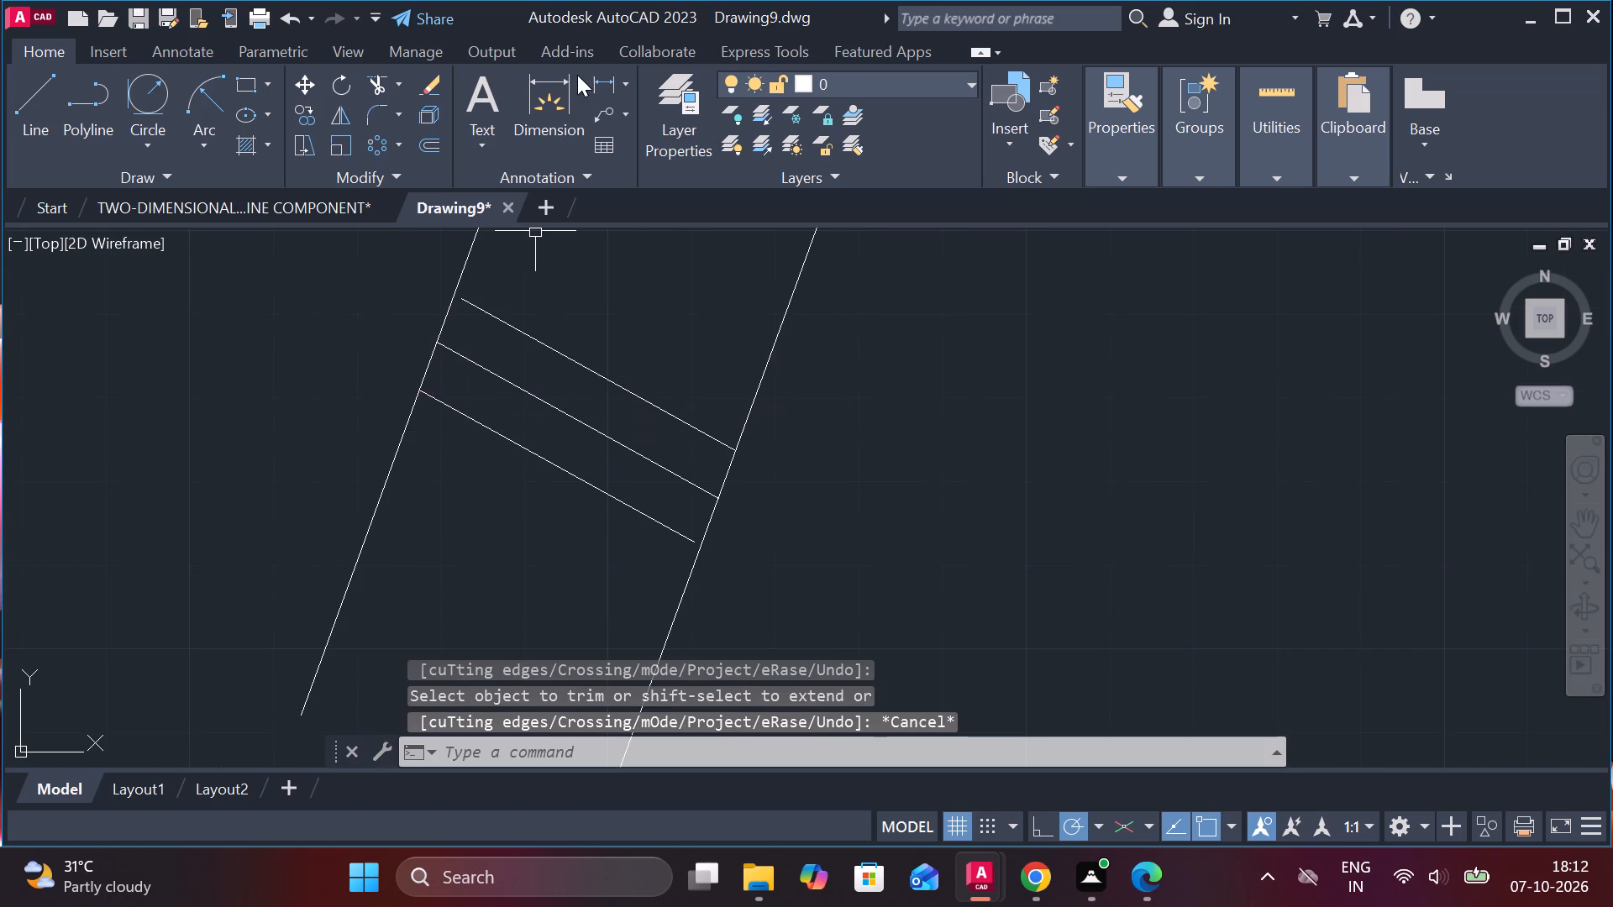
Check the length of the lowest parallel connecting line with temporary linear and aligned dimensions, without placing either.
click(607, 84)
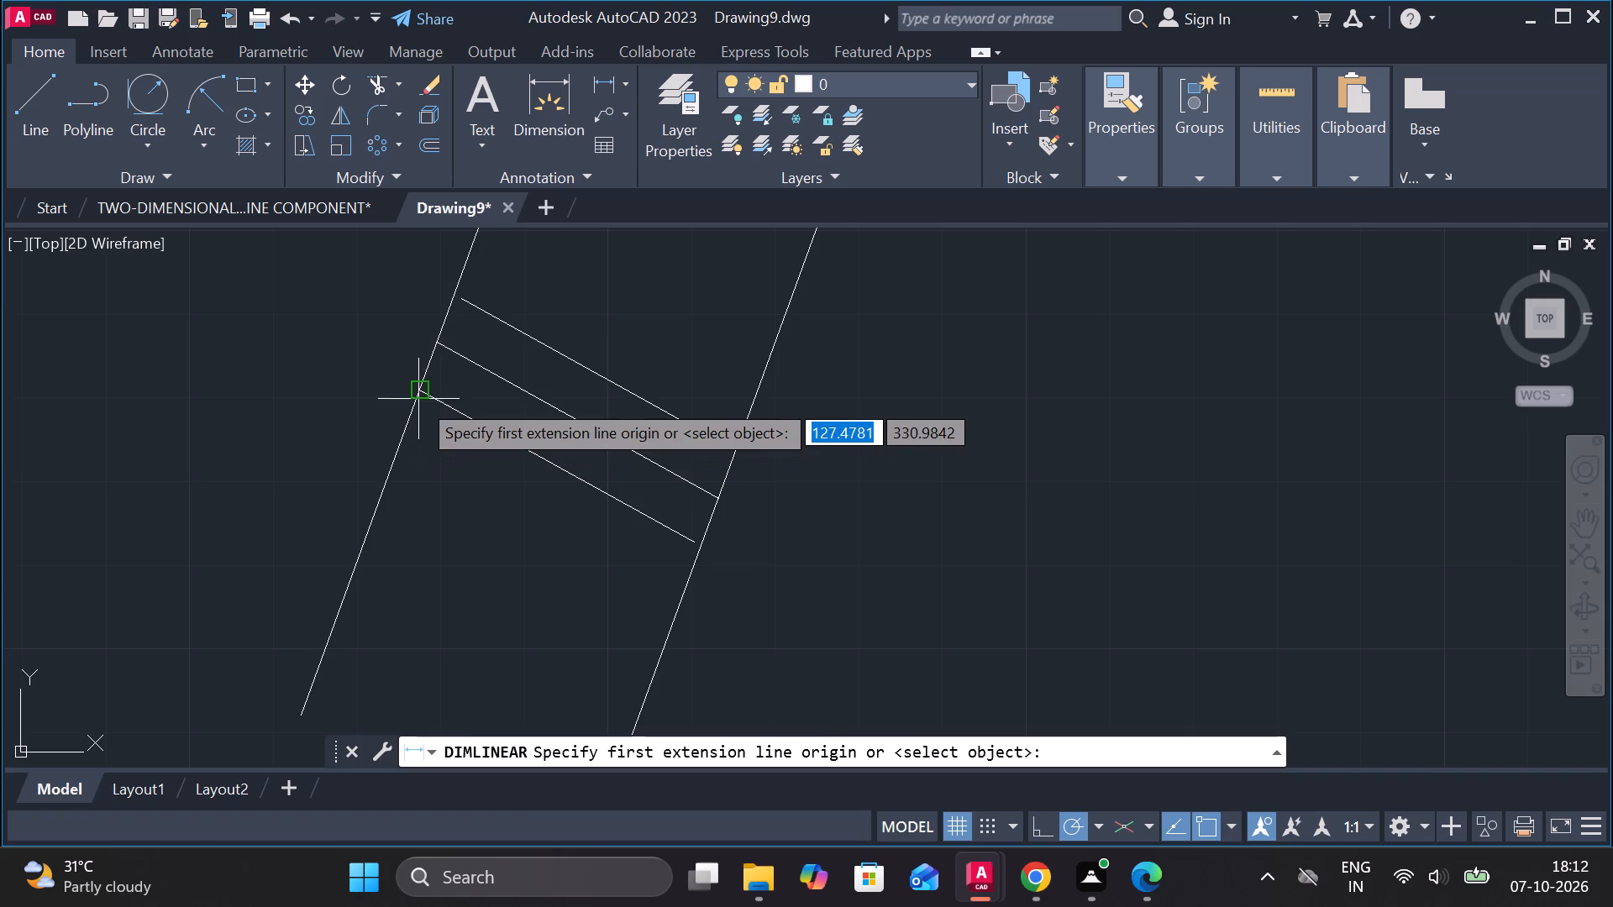
click(418, 398)
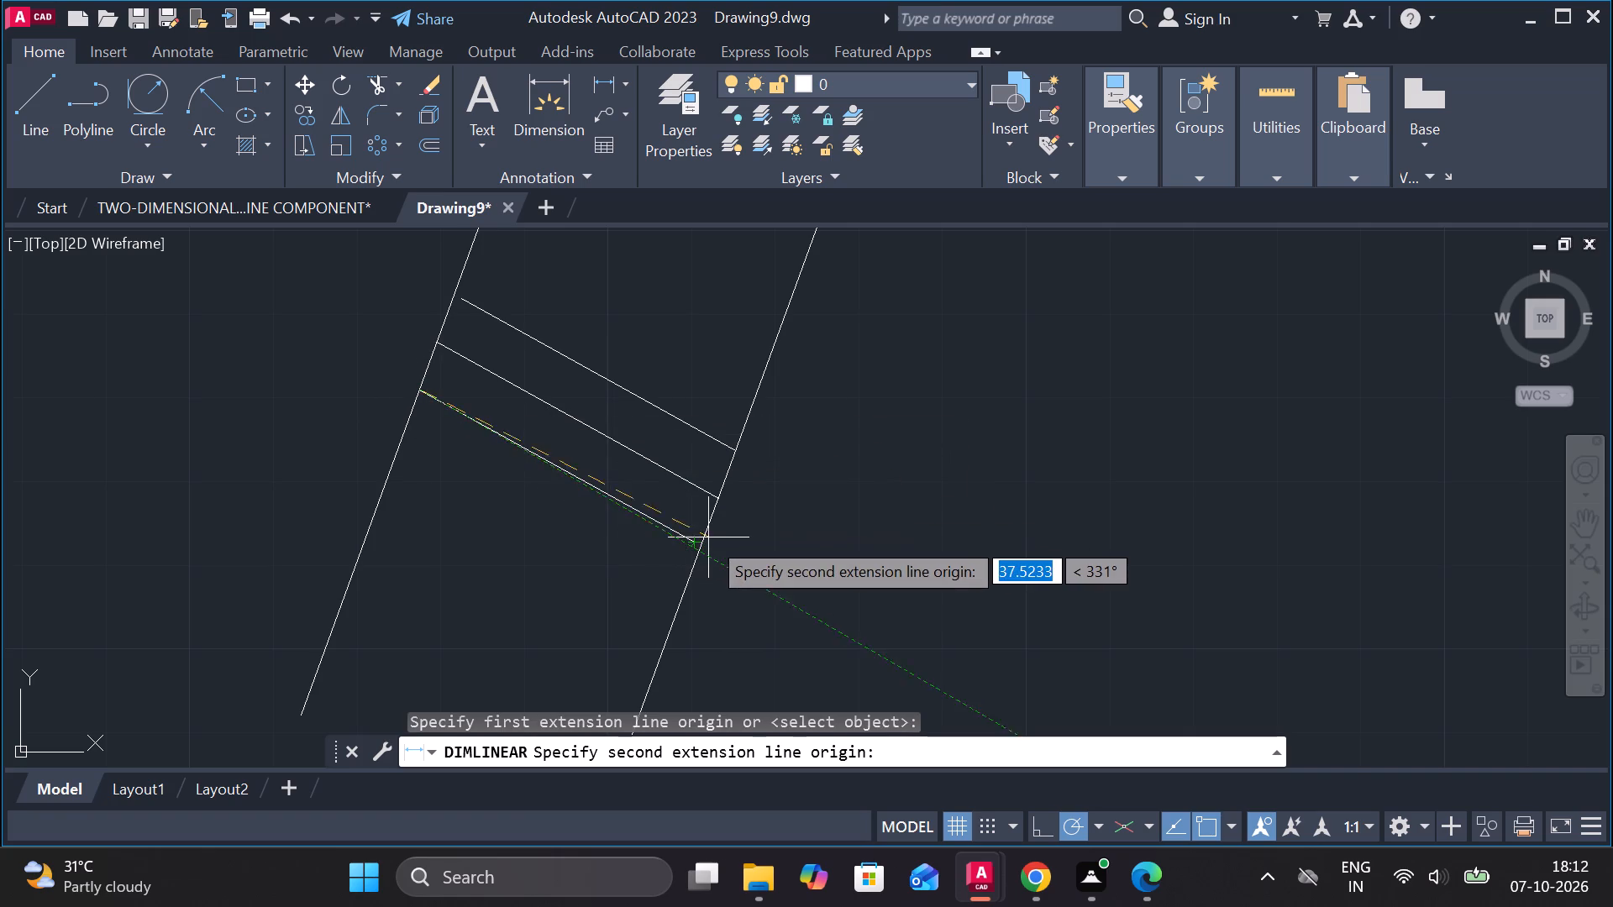
scroll(709, 548, up, 2)
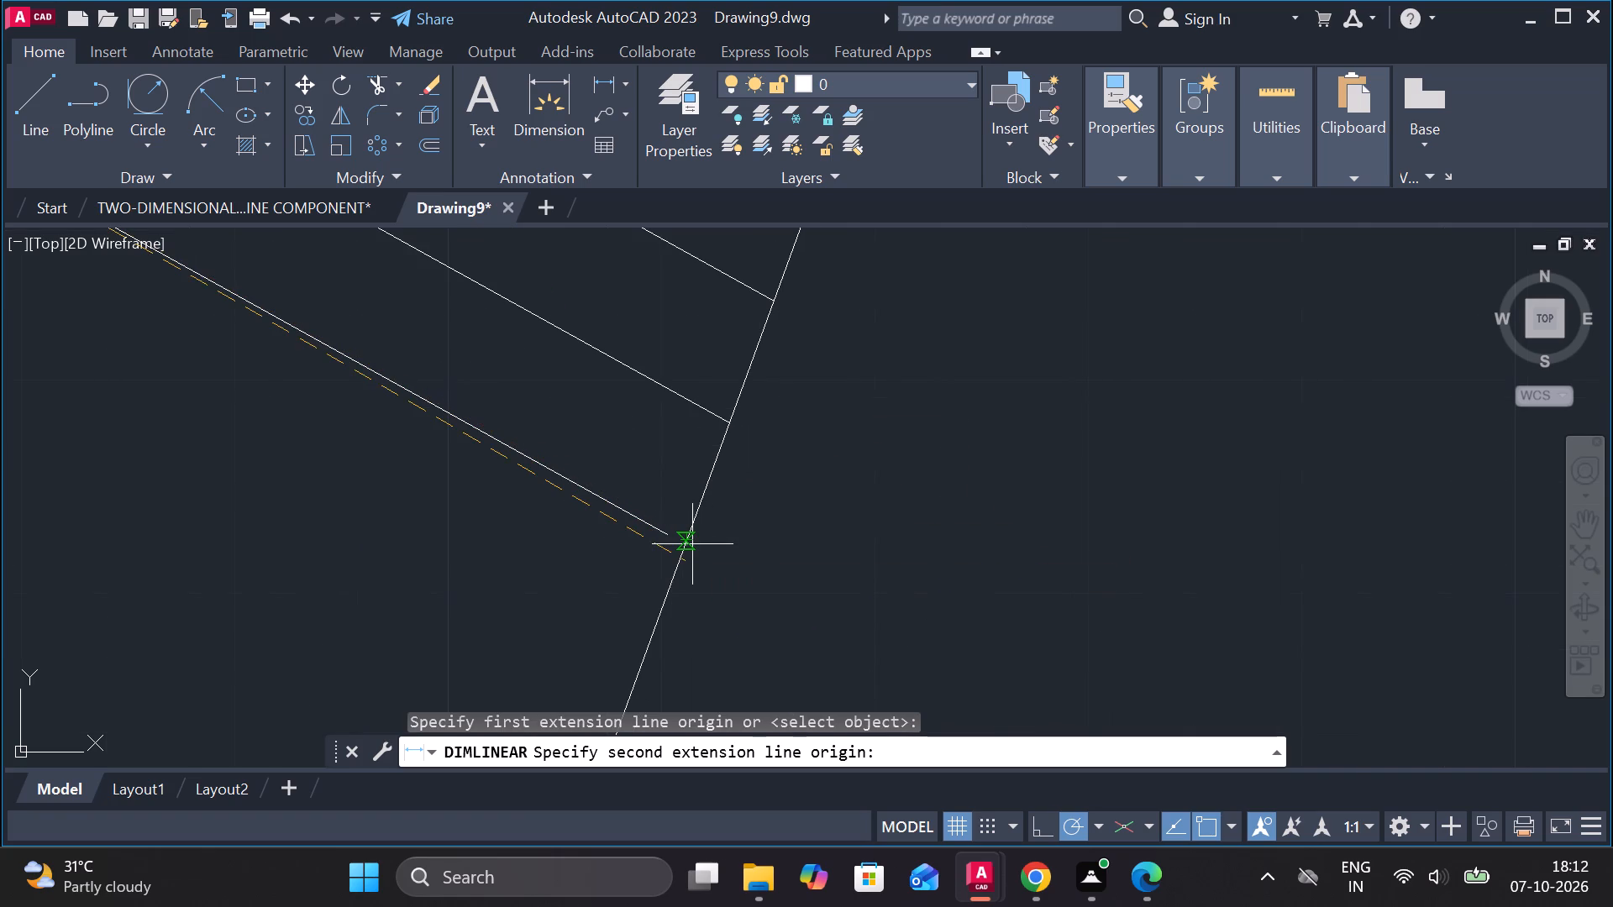
click(687, 554)
scroll(627, 595, down, 1)
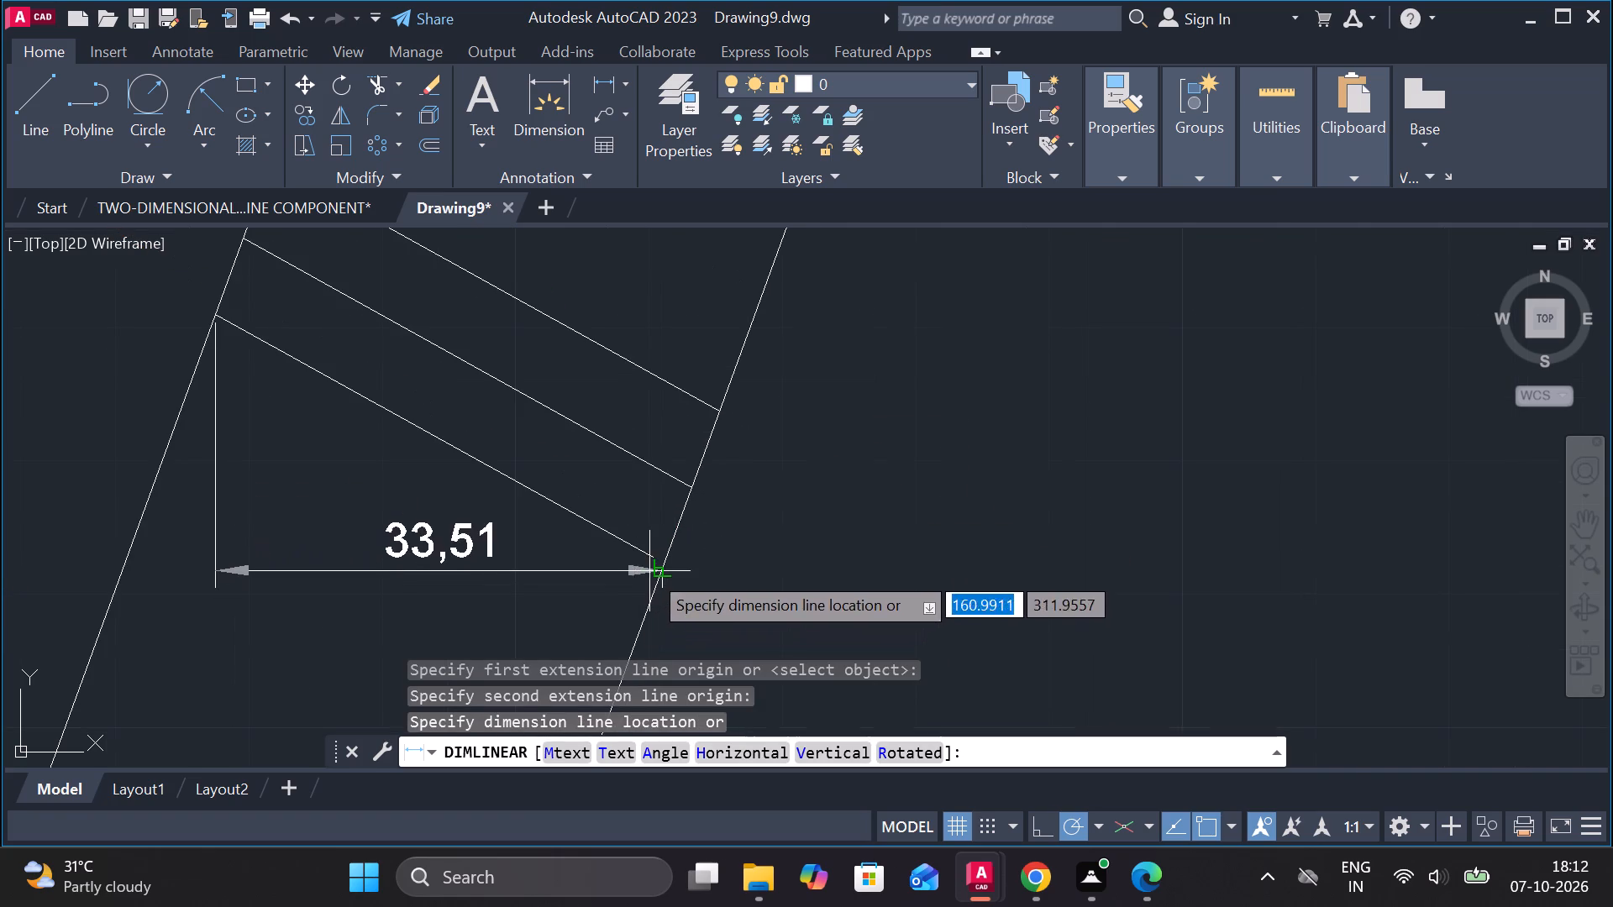
key(Escape)
click(624, 72)
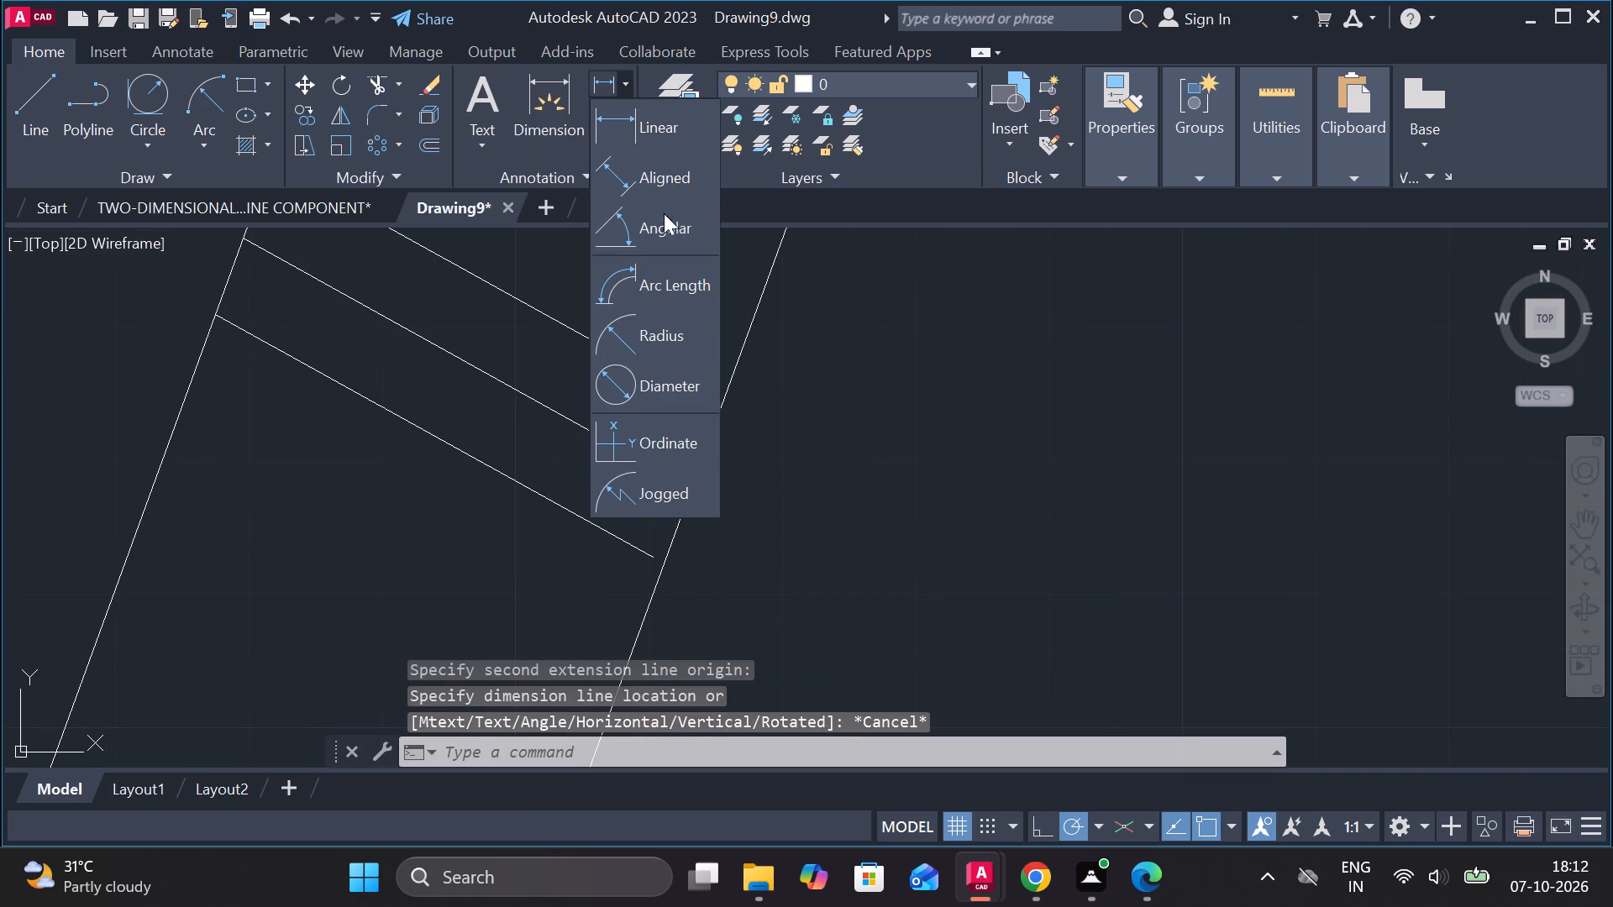
click(664, 191)
scroll(683, 261, down, 4)
click(611, 285)
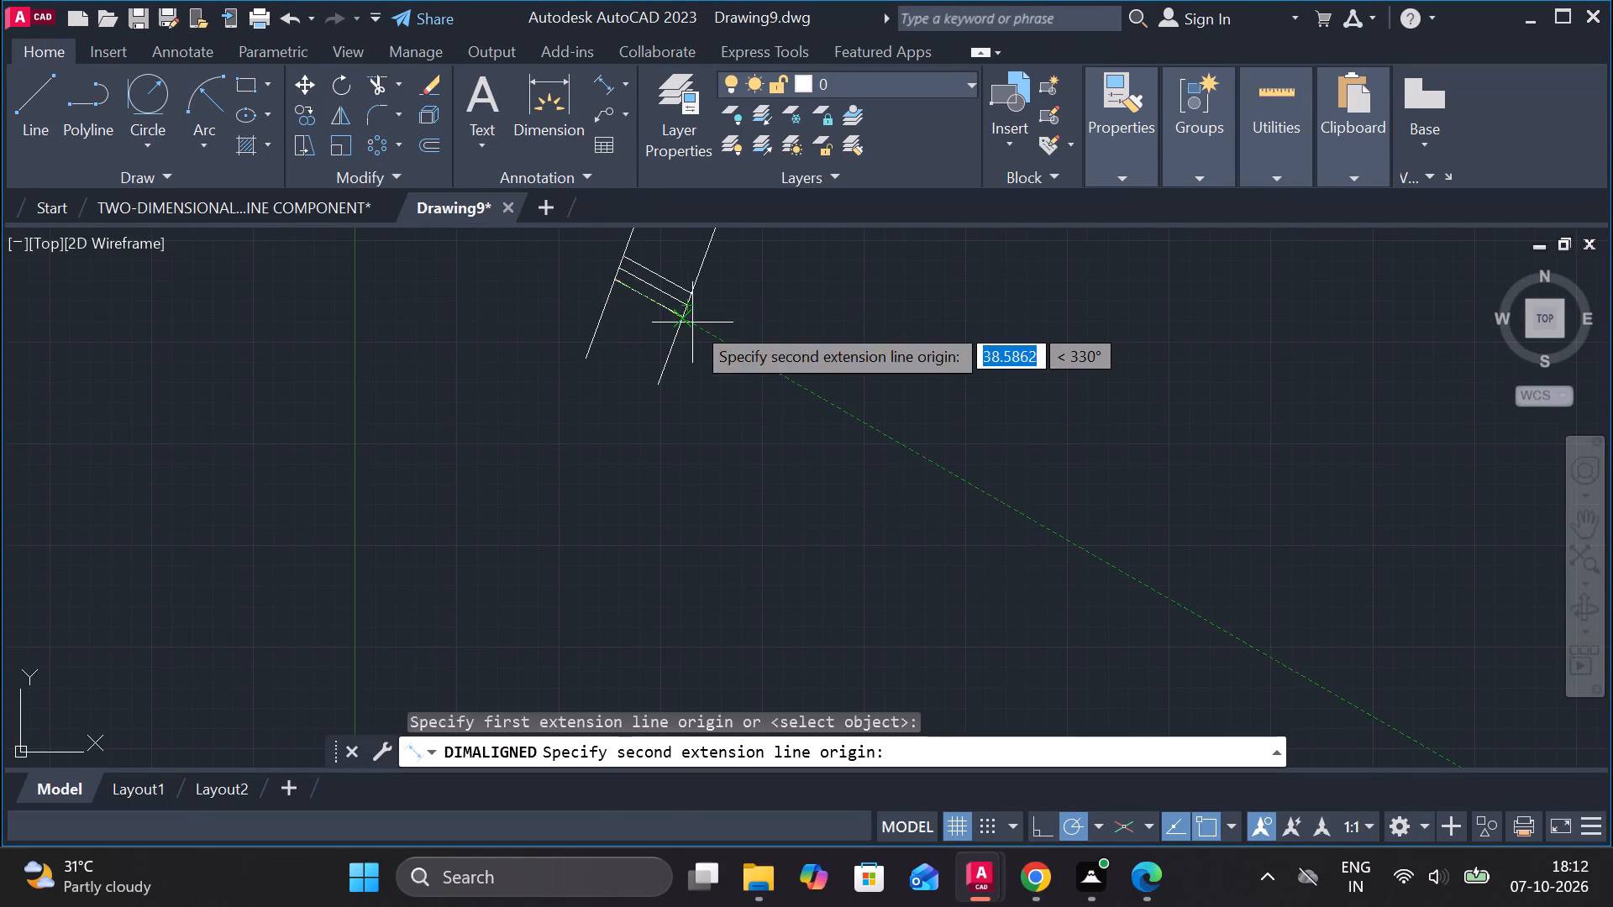
scroll(692, 322, up, 3)
click(649, 307)
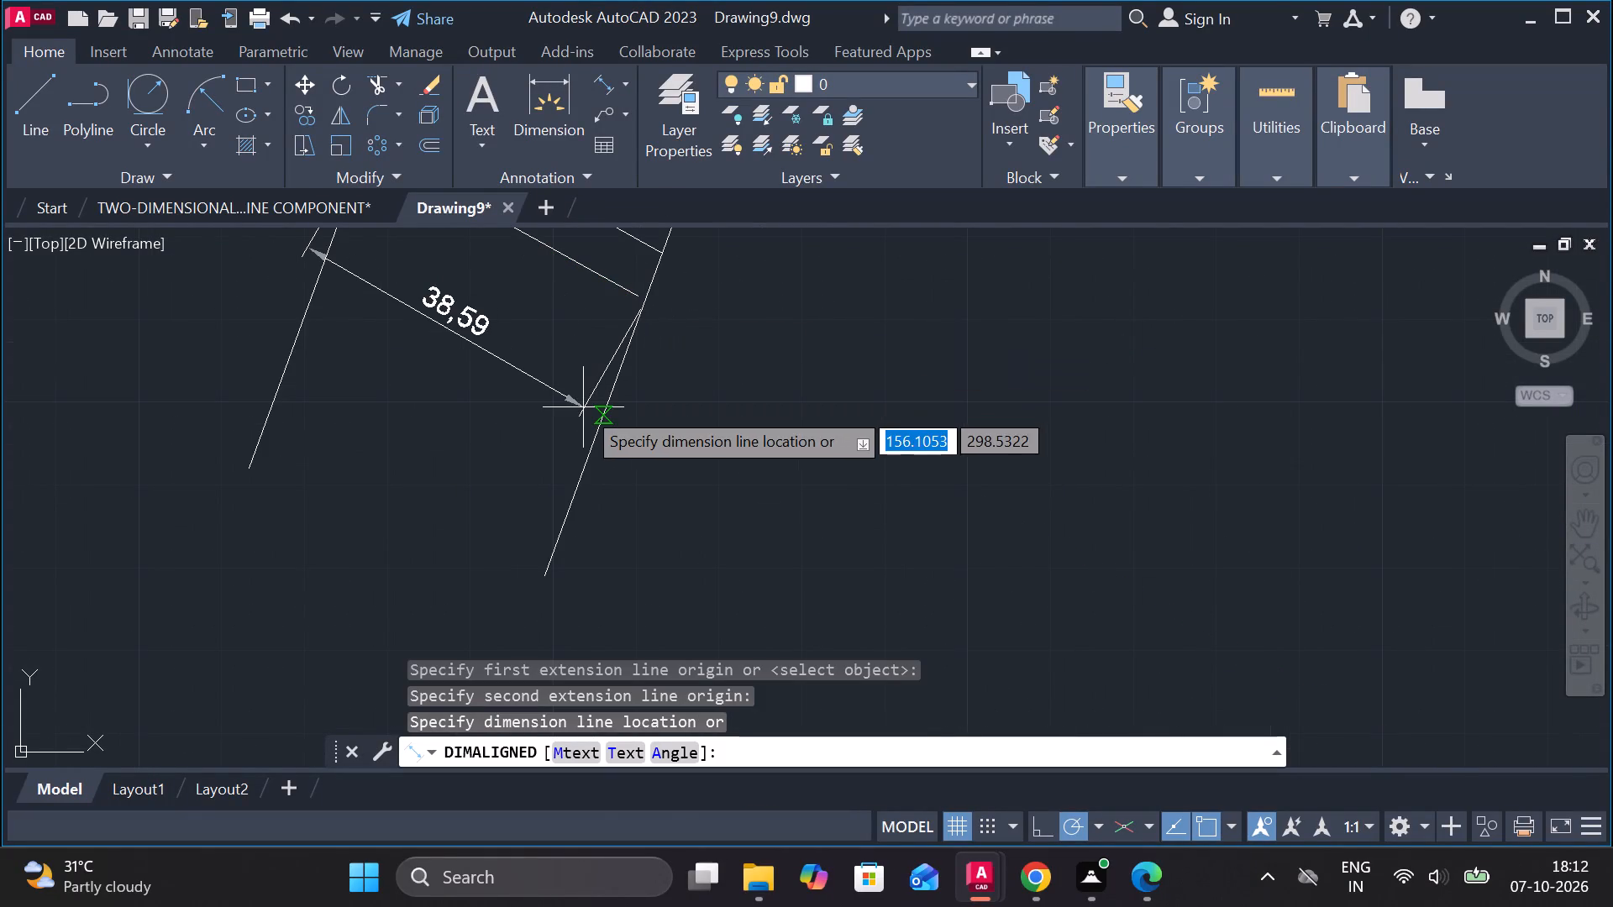
key(Escape)
Extend the lowest connecting line to the offset slanted line and the uppermost one to the slanted tangent line.
middle_drag(586, 377, 574, 596)
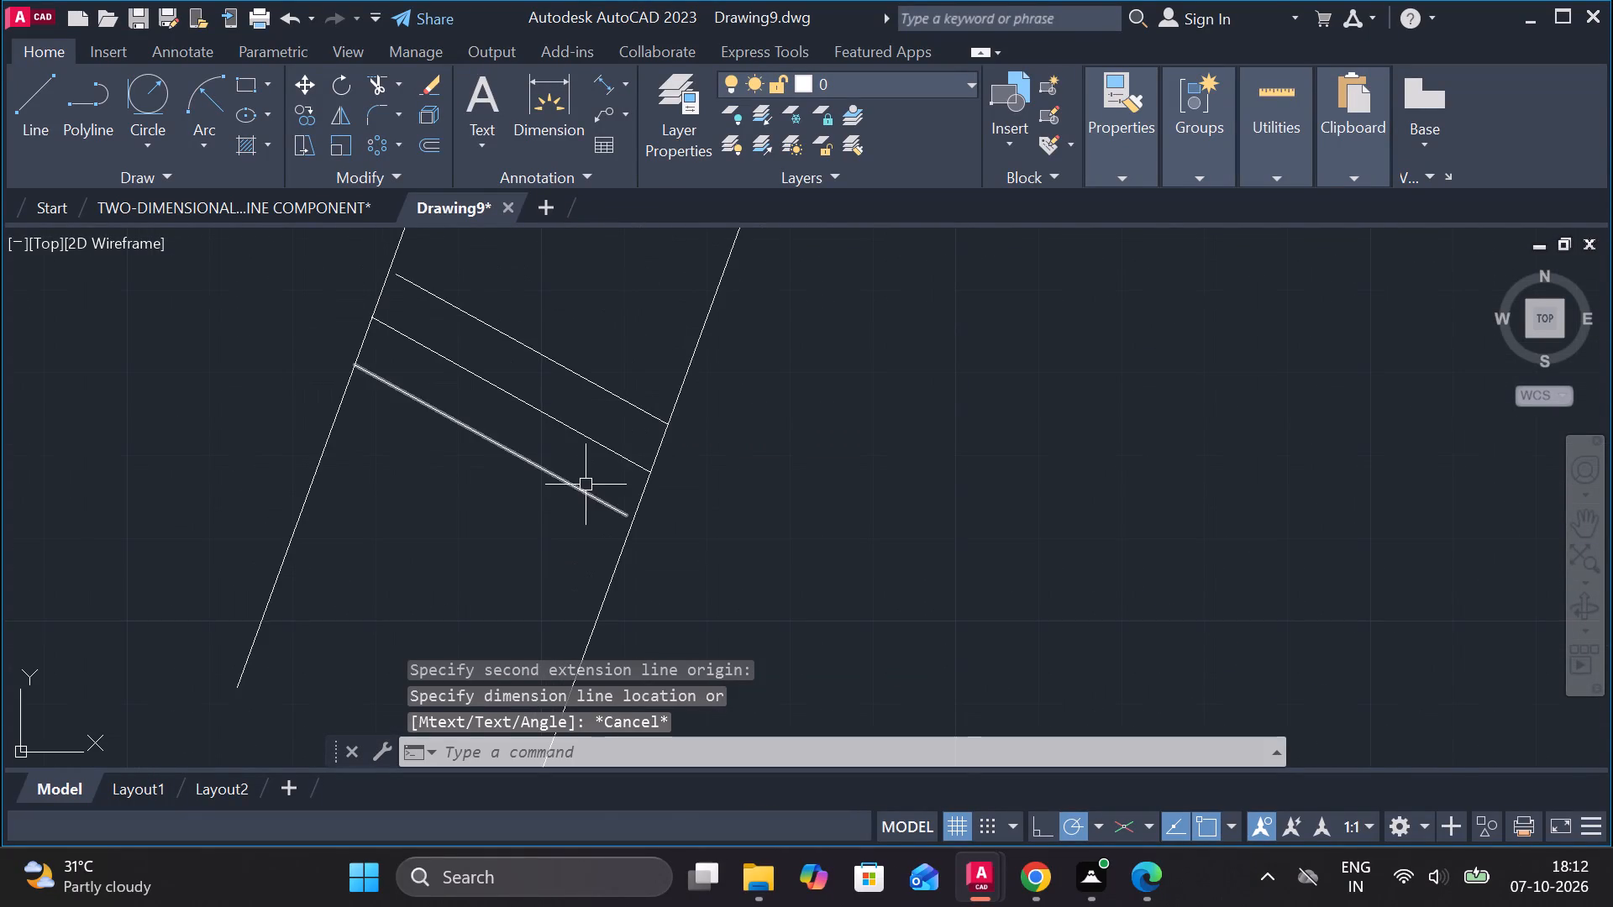
text(EX)
key(space)
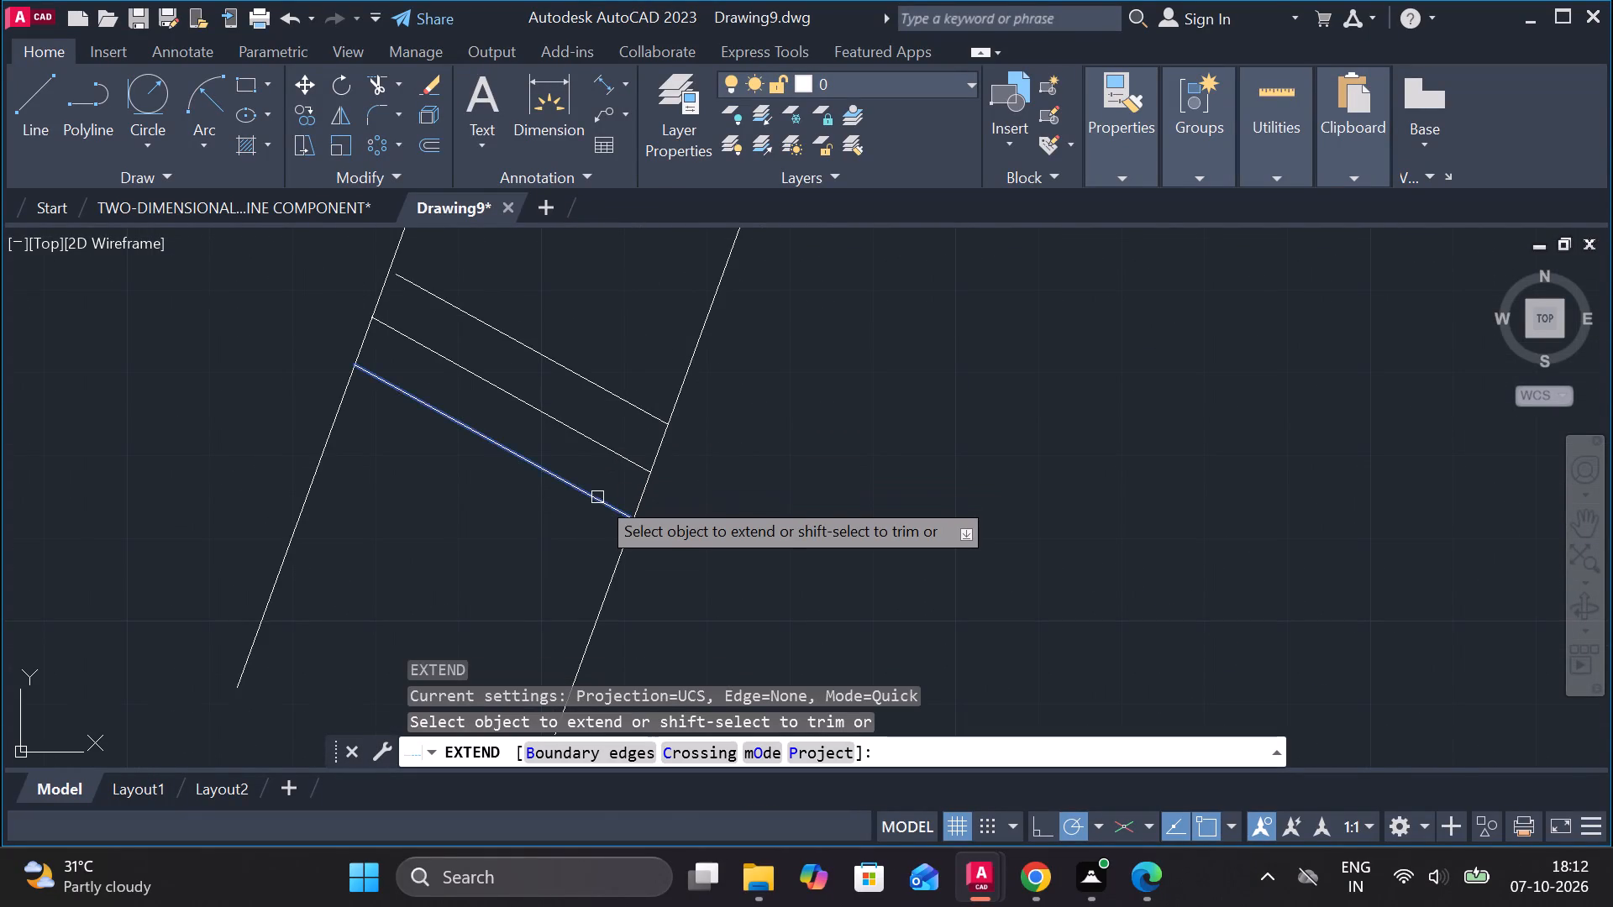
click(597, 497)
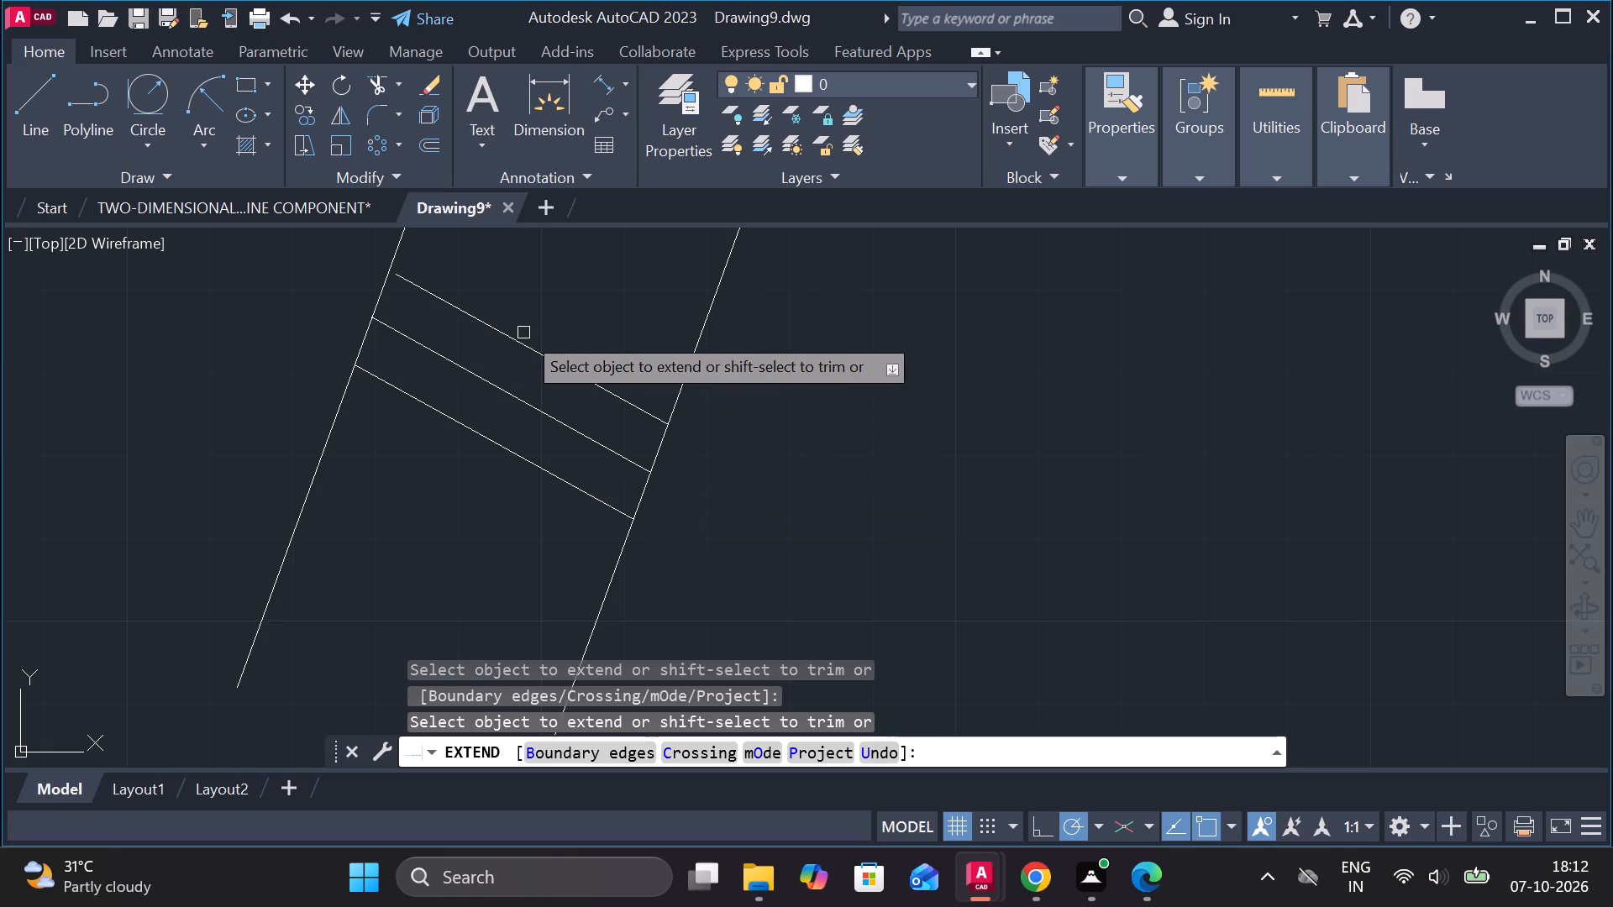
click(510, 342)
key(Escape)
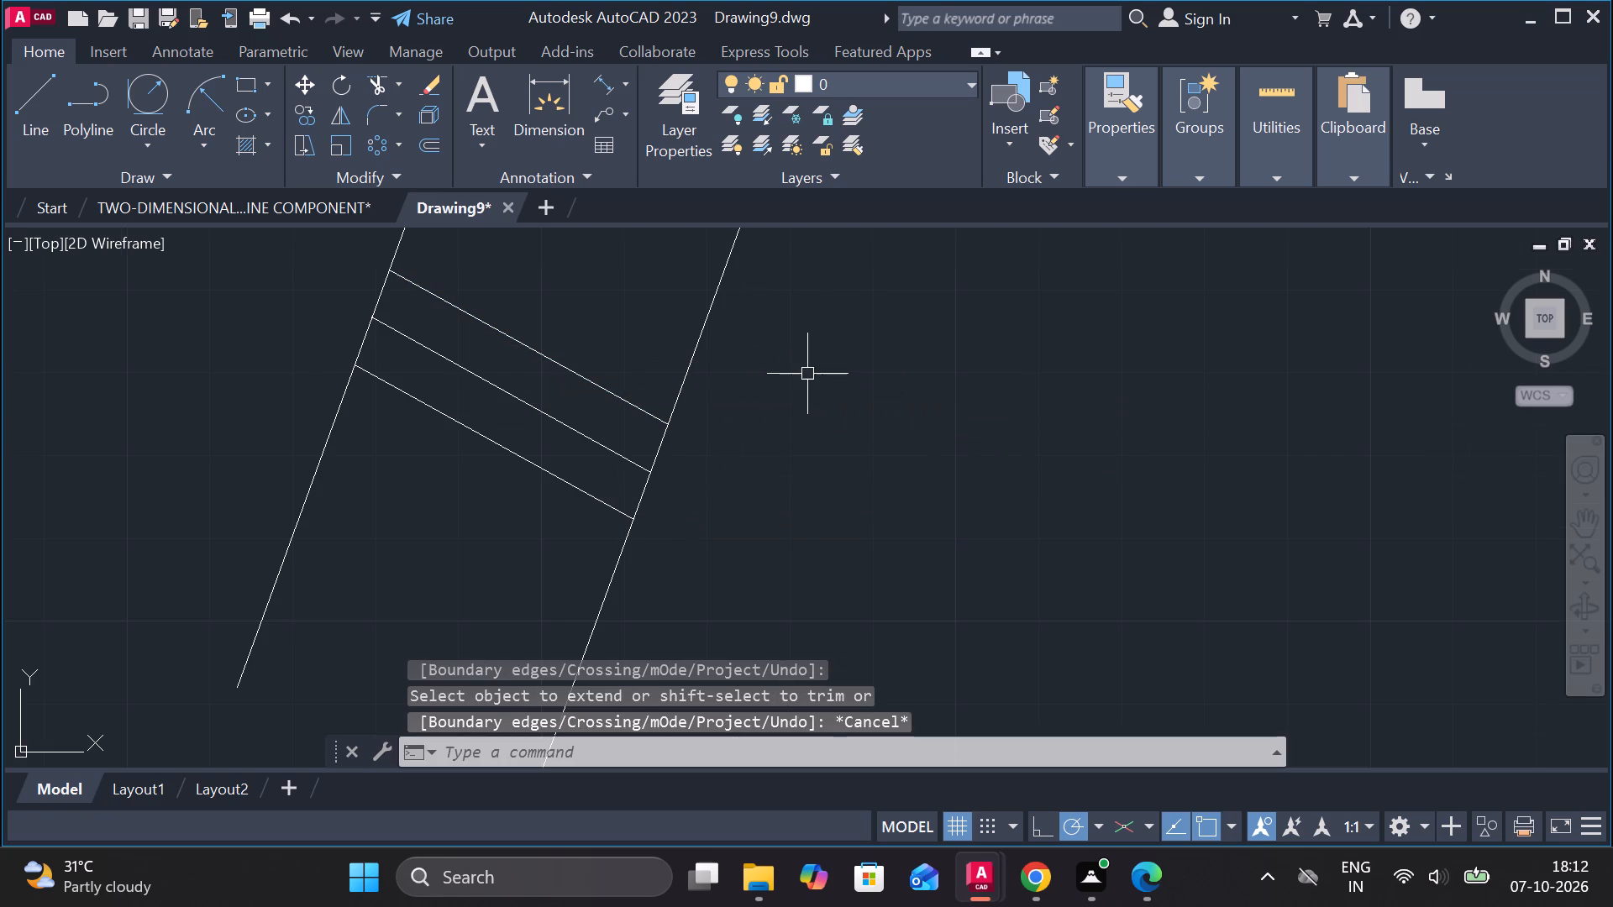
Offset the middle connecting line 16 units downward, below the other parallel lines.
scroll(802, 372, down, 2)
middle_drag(801, 364, 656, 506)
scroll(759, 444, down, 1)
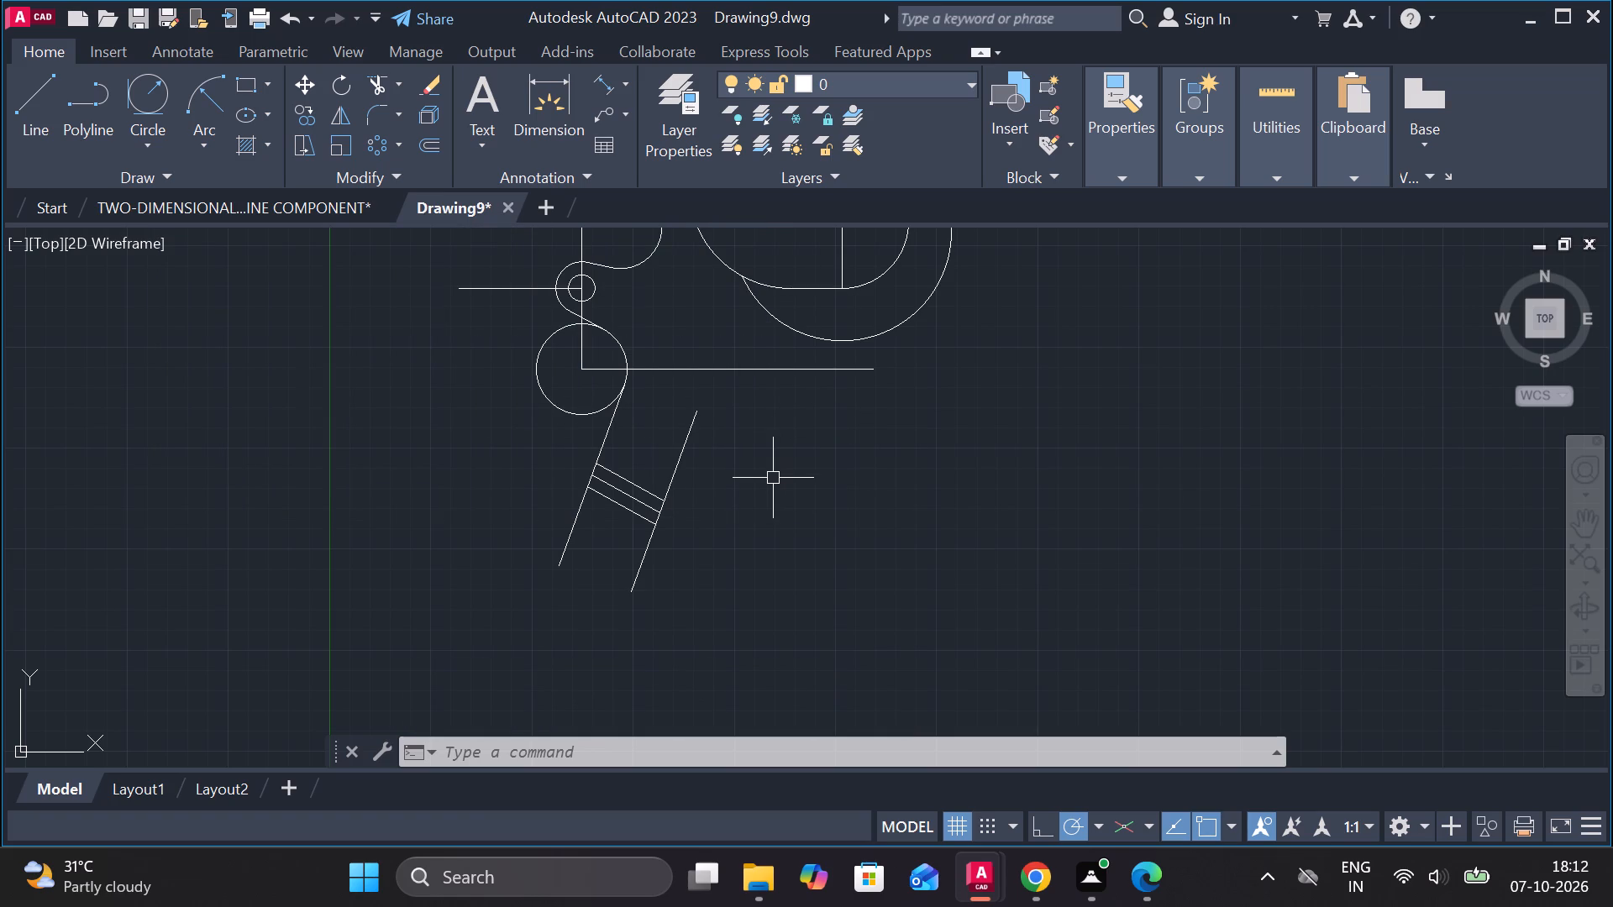
scroll(711, 505, up, 1)
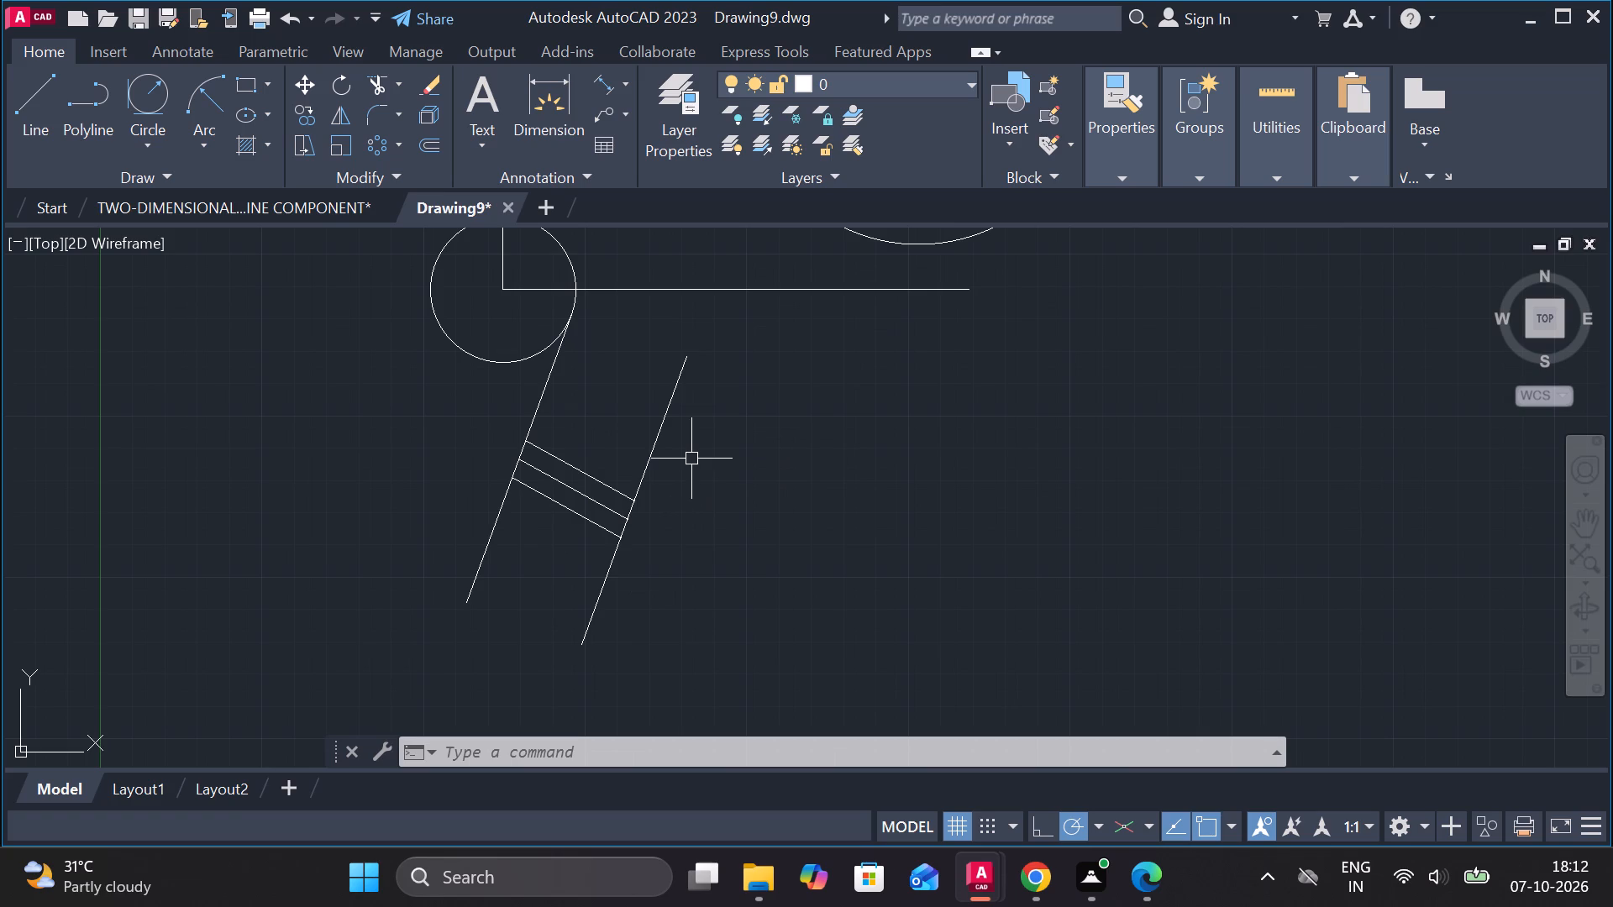
click(26, 99)
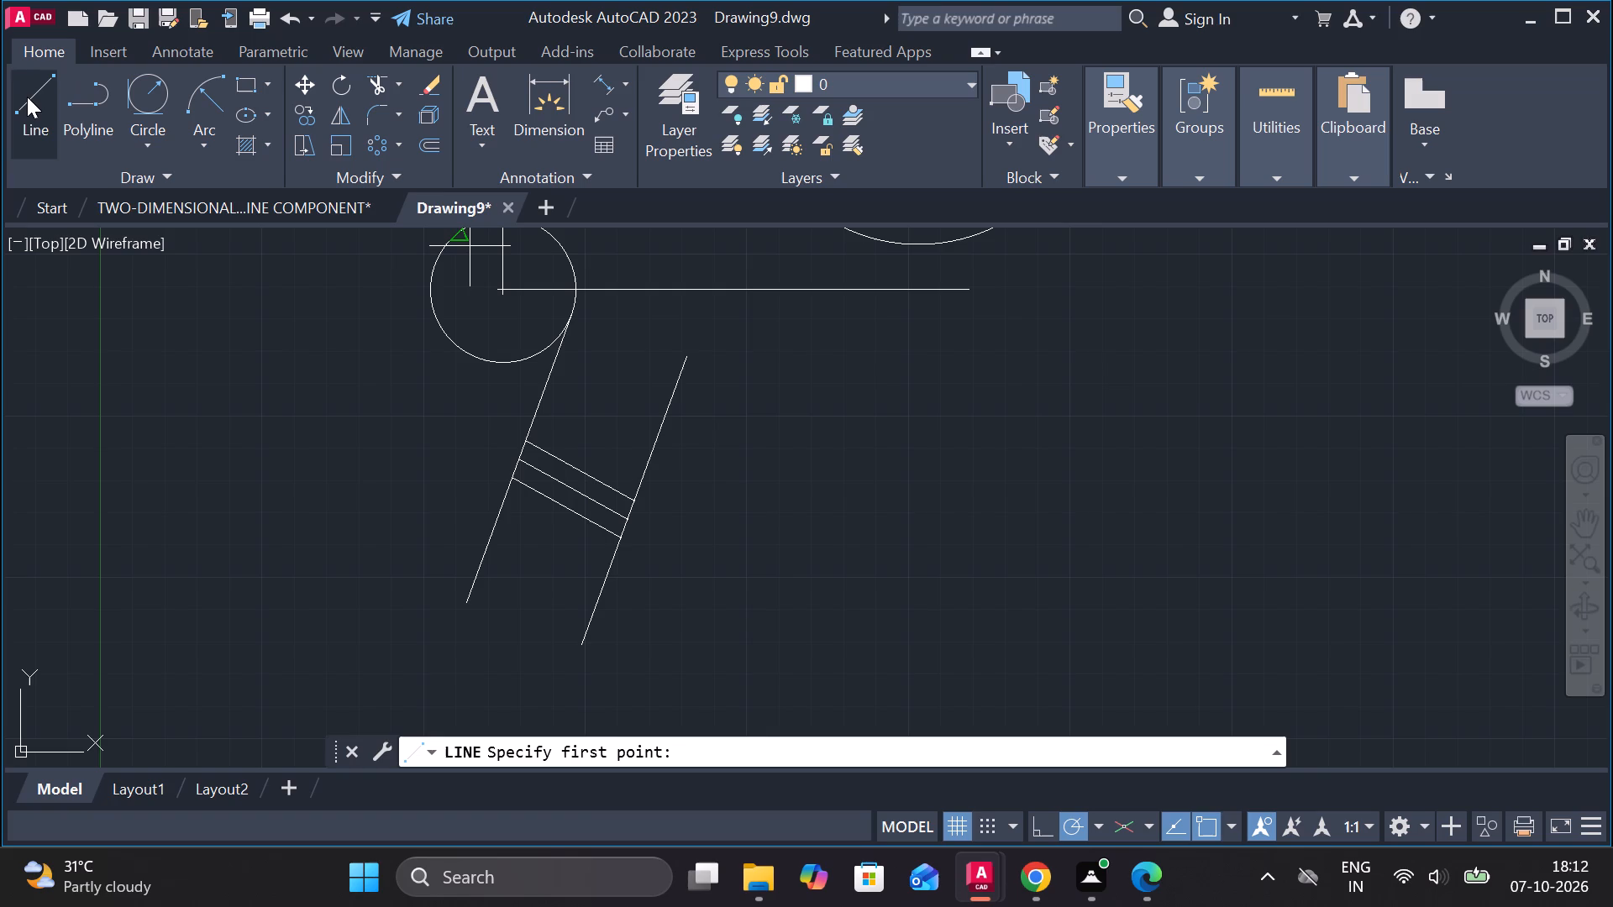
key(Escape)
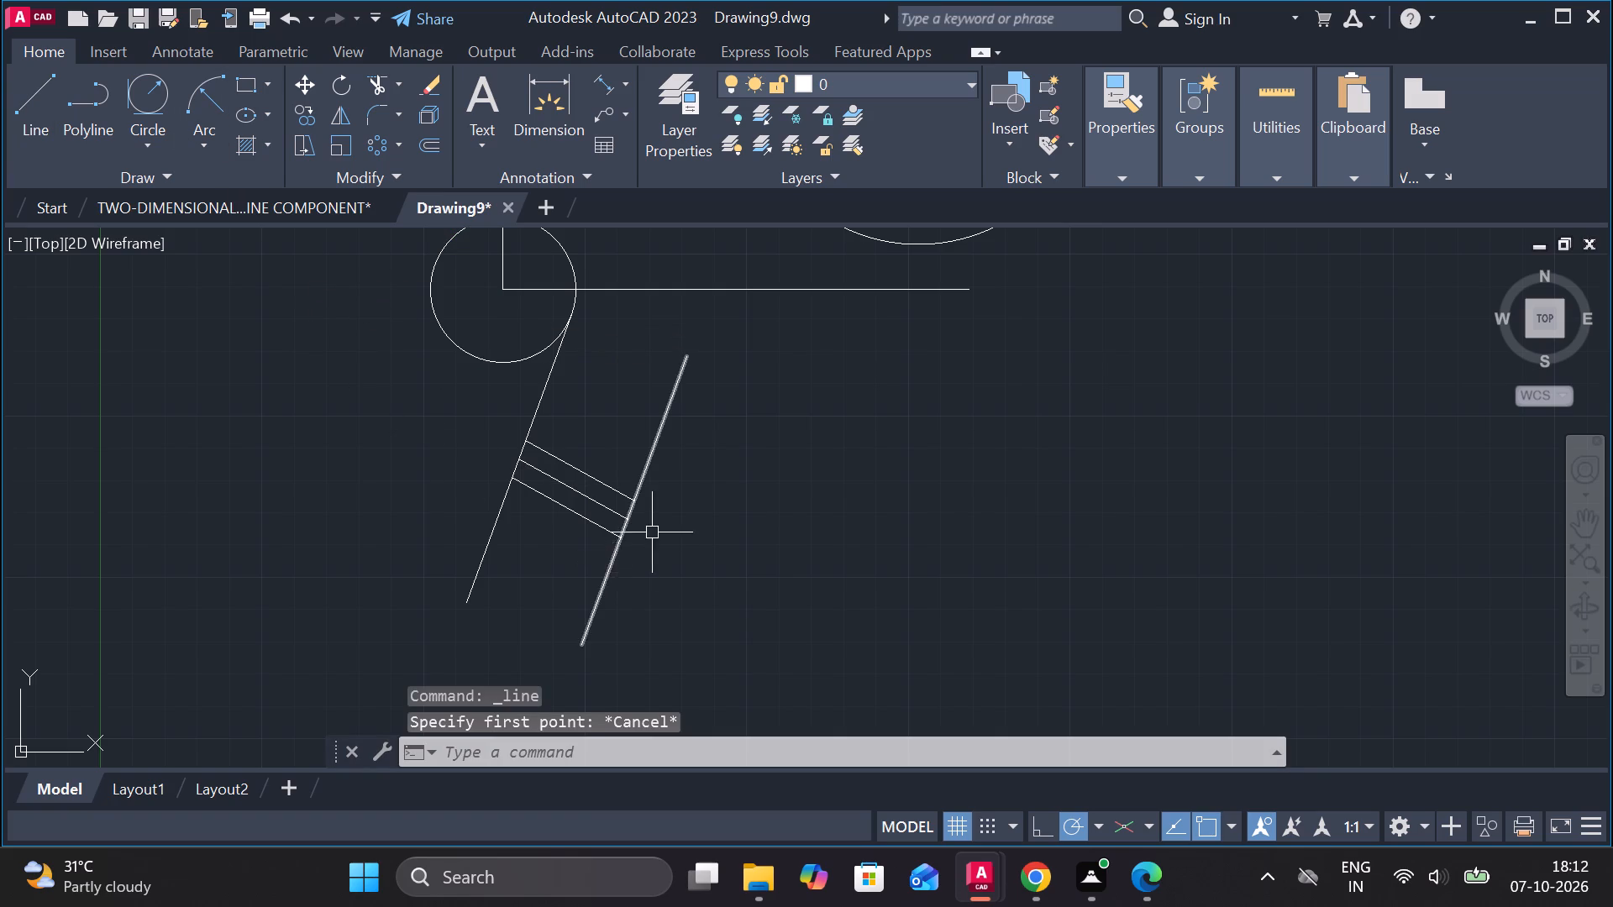
click(615, 510)
key(o)
key(Return)
key(Return)
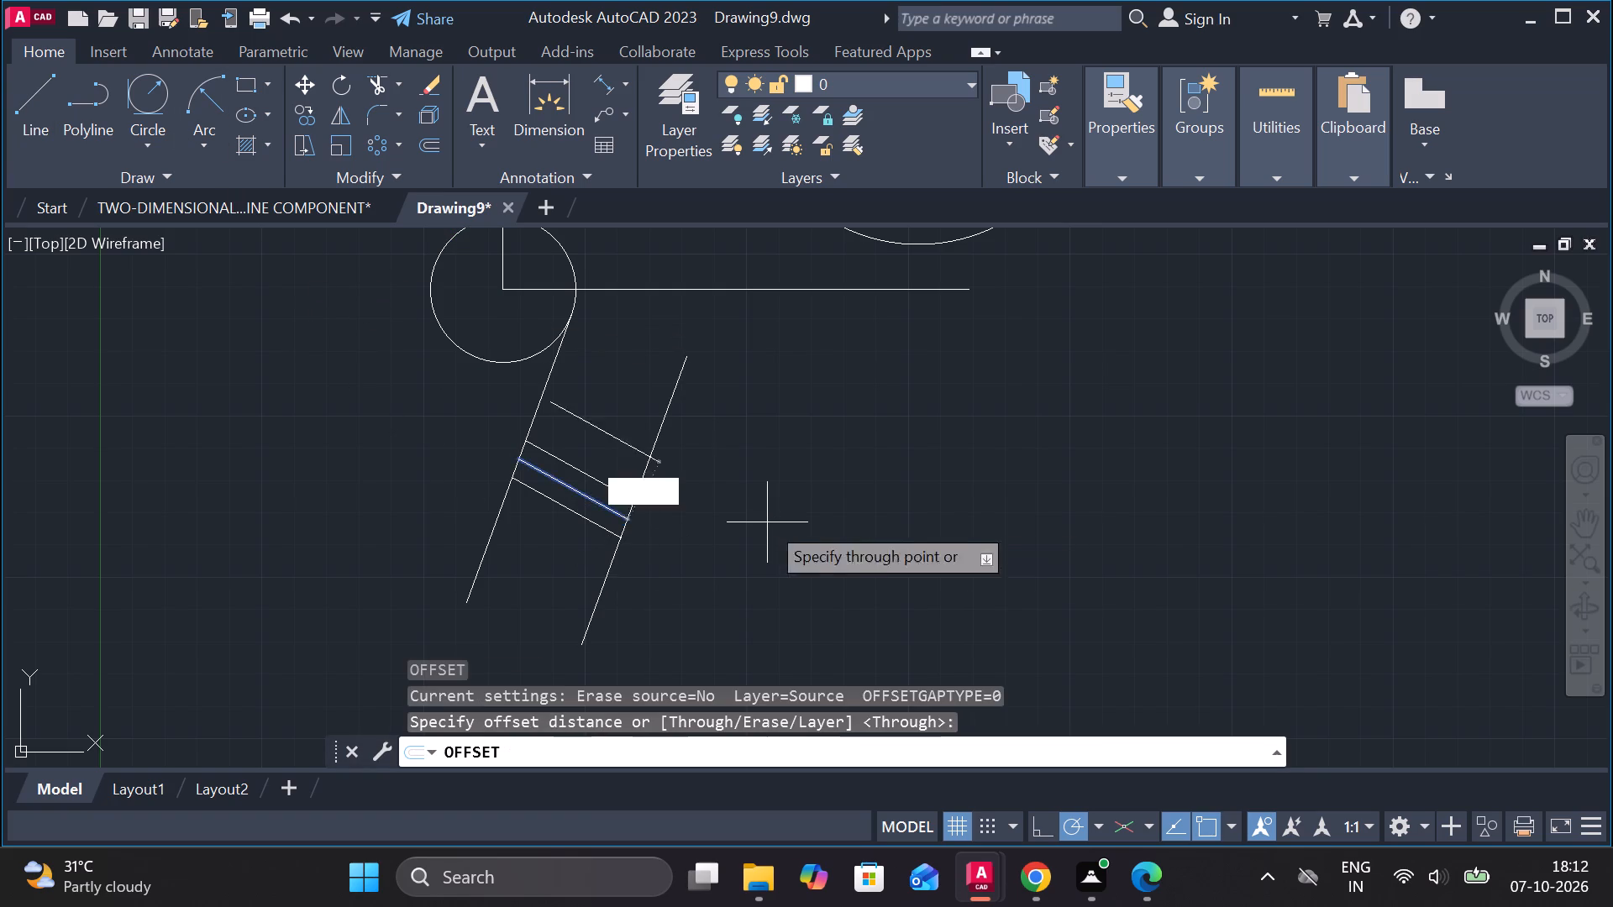
text(16)
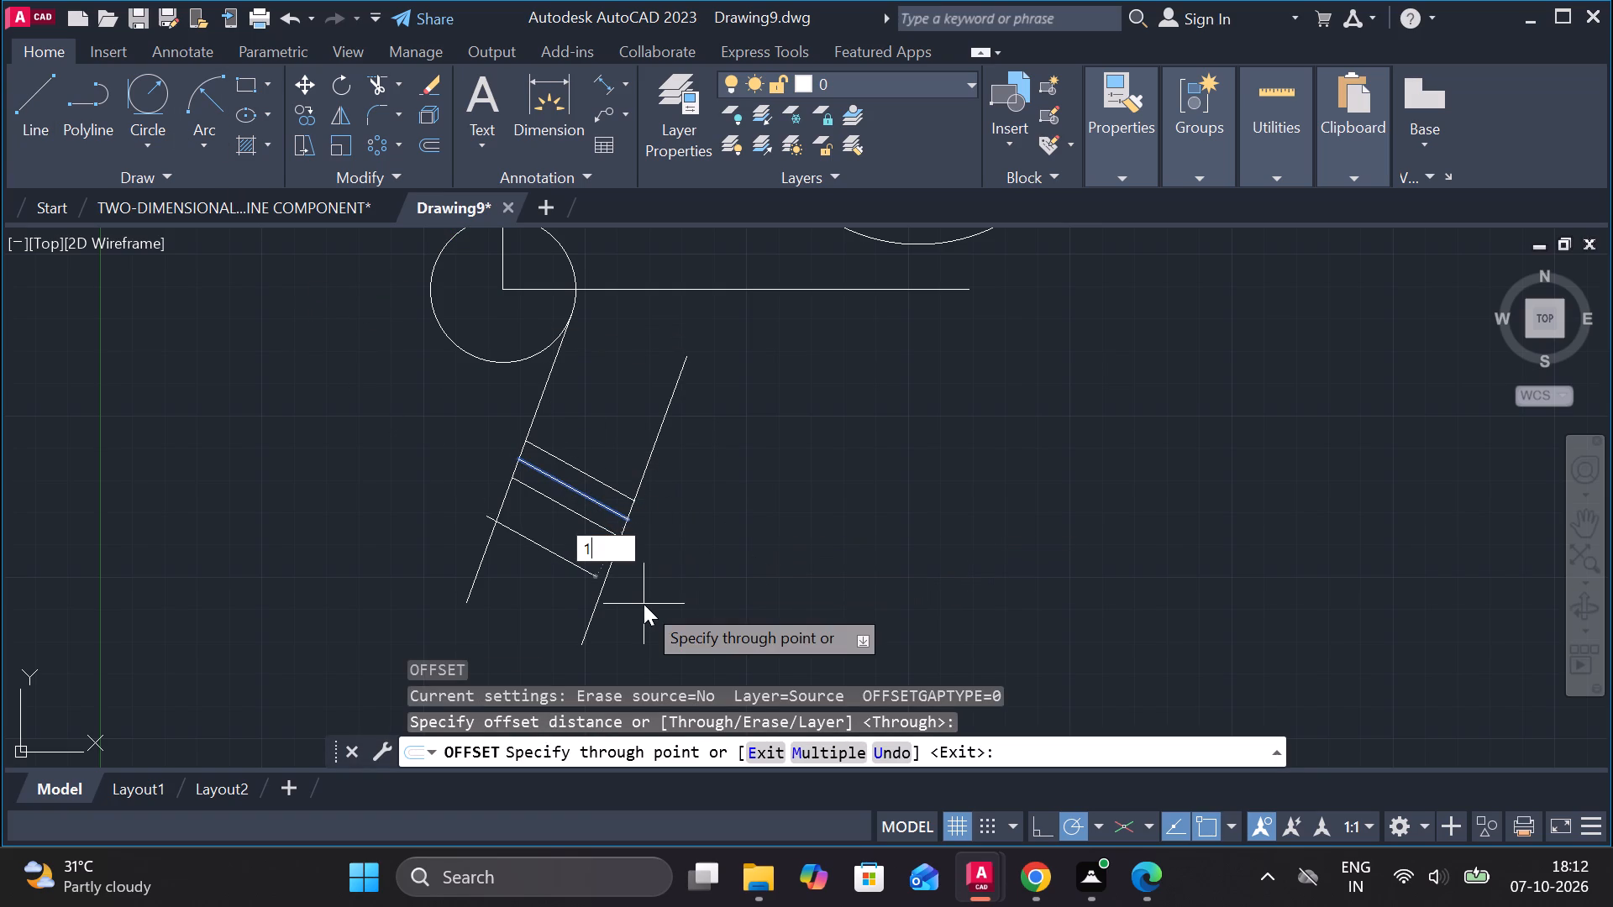
key(Return)
middle_drag(670, 569, 623, 564)
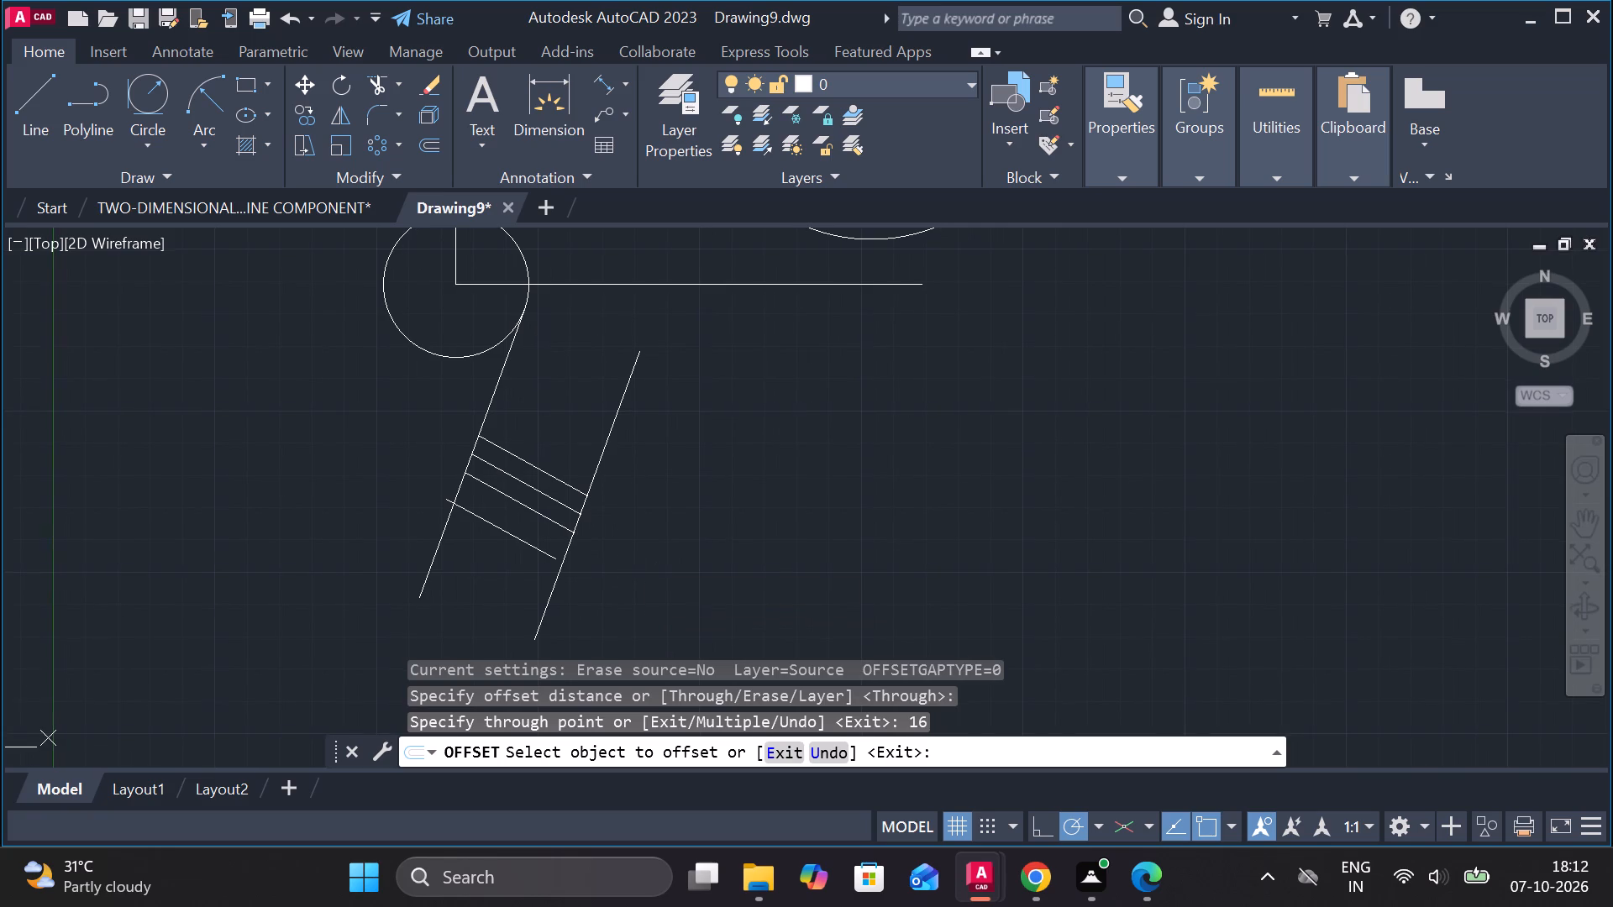
key(Escape)
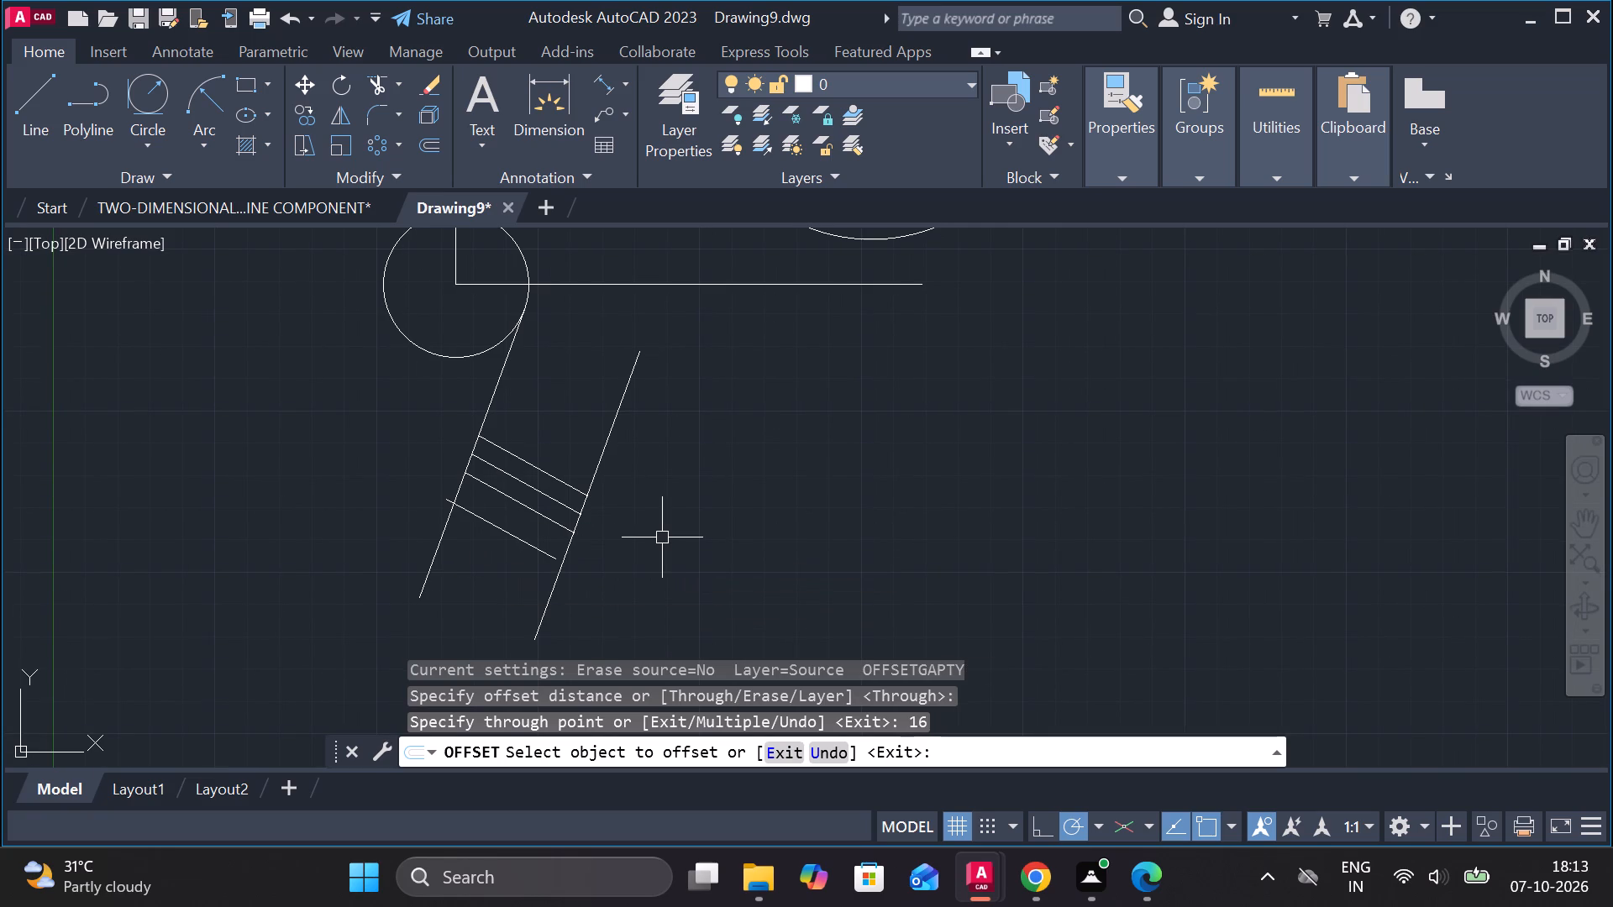
Extend the new lowest connecting line to meet the offset slanted line.
text(EC)
key(BackSpace)
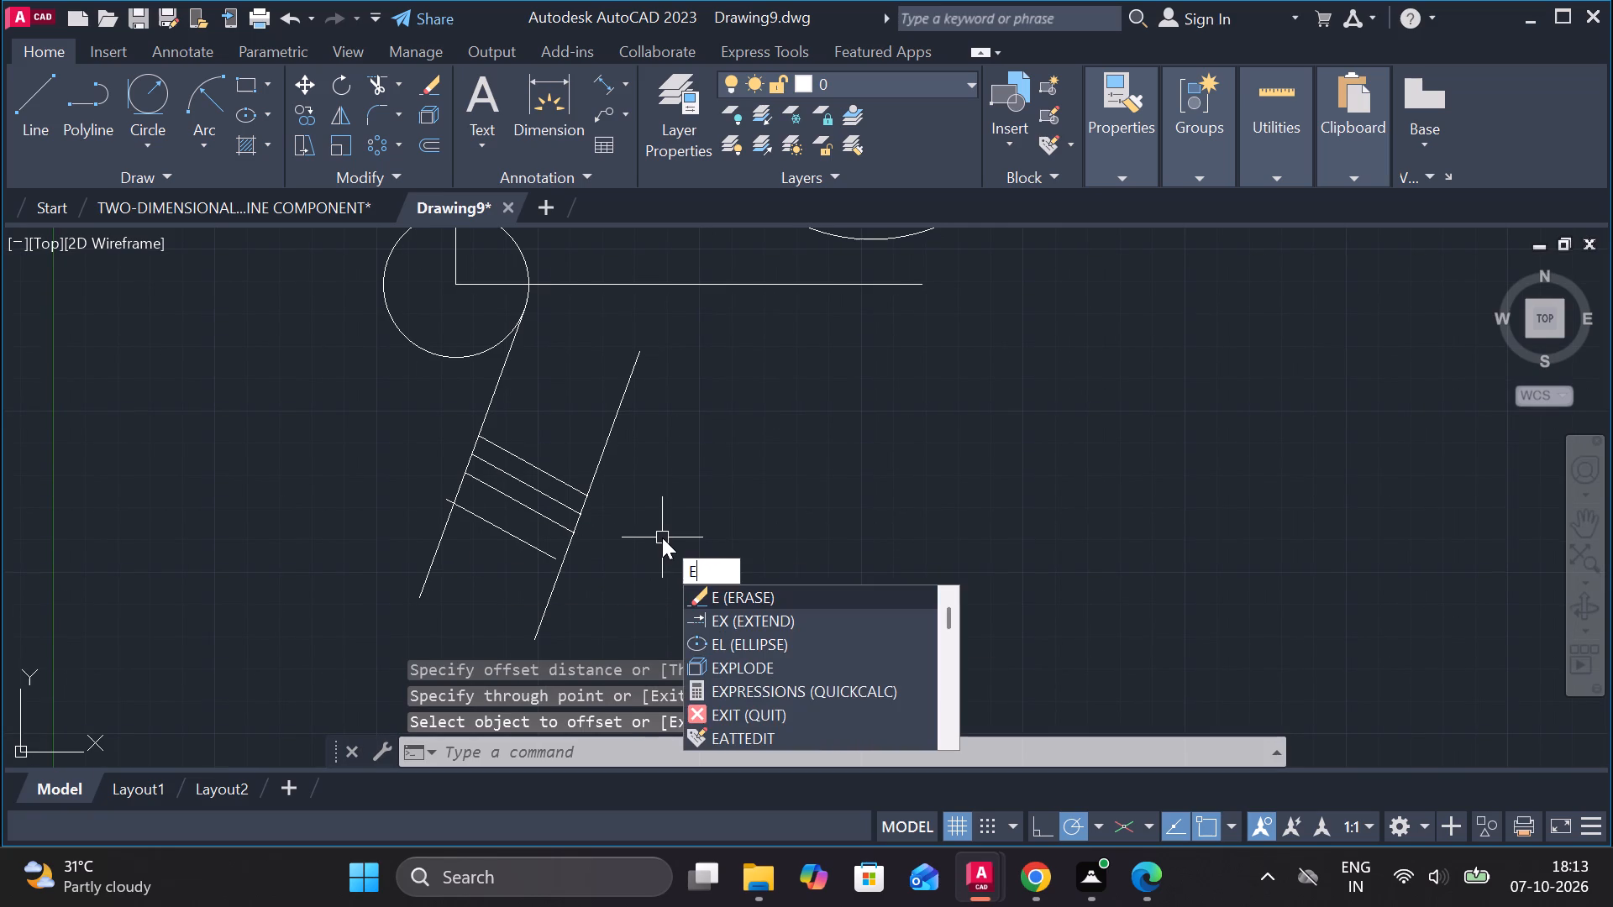
key(x)
key(Return)
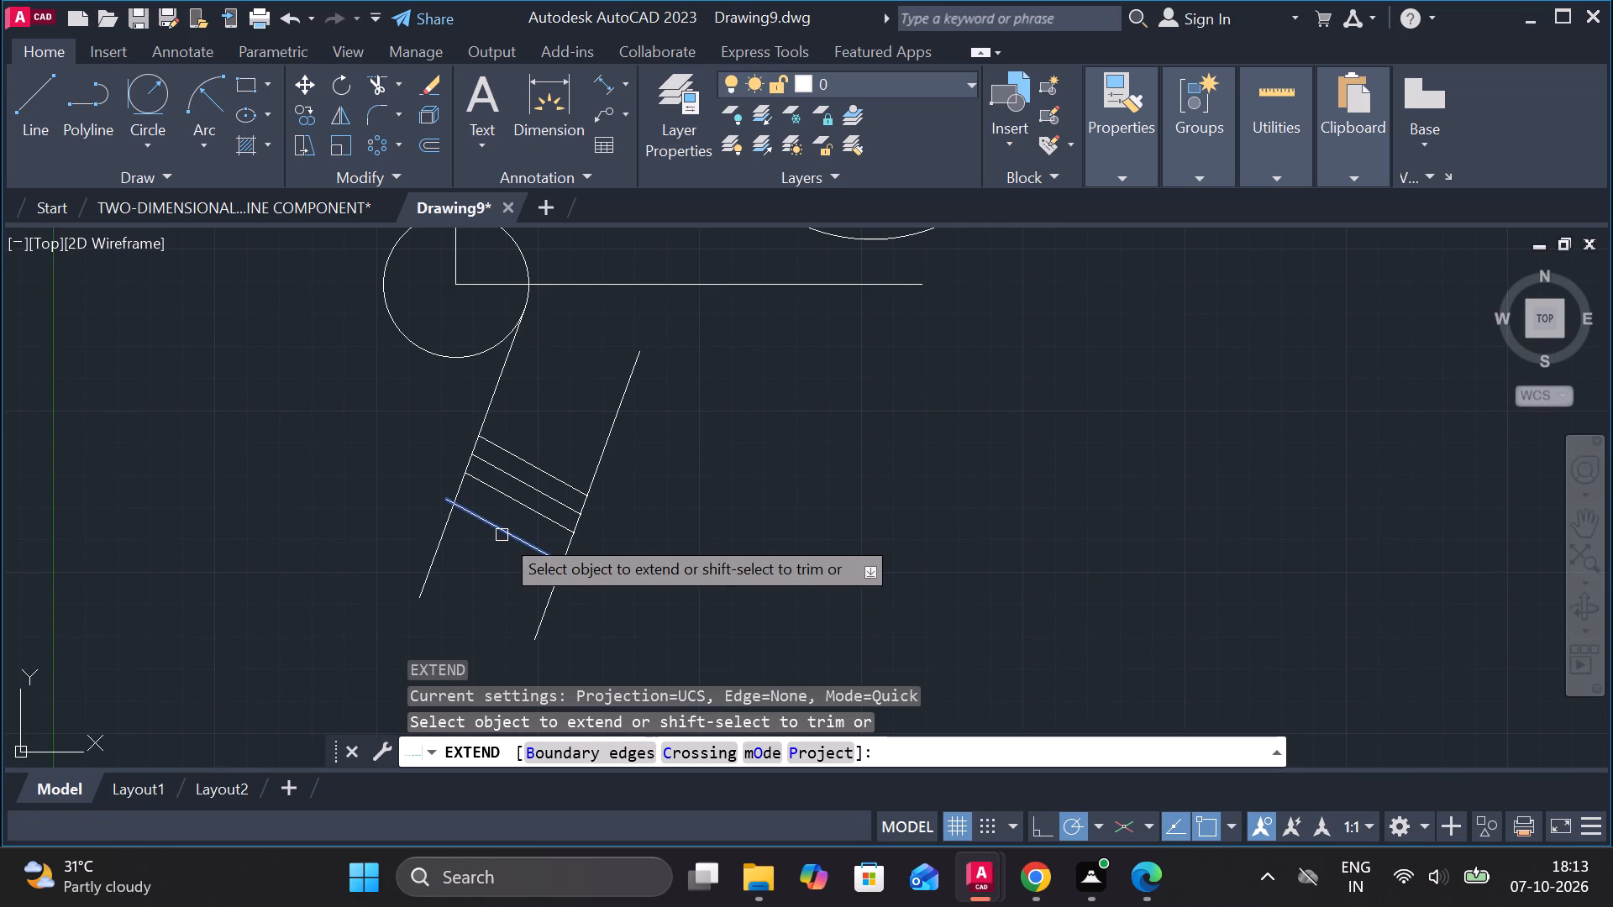
click(502, 535)
click(535, 539)
click(548, 559)
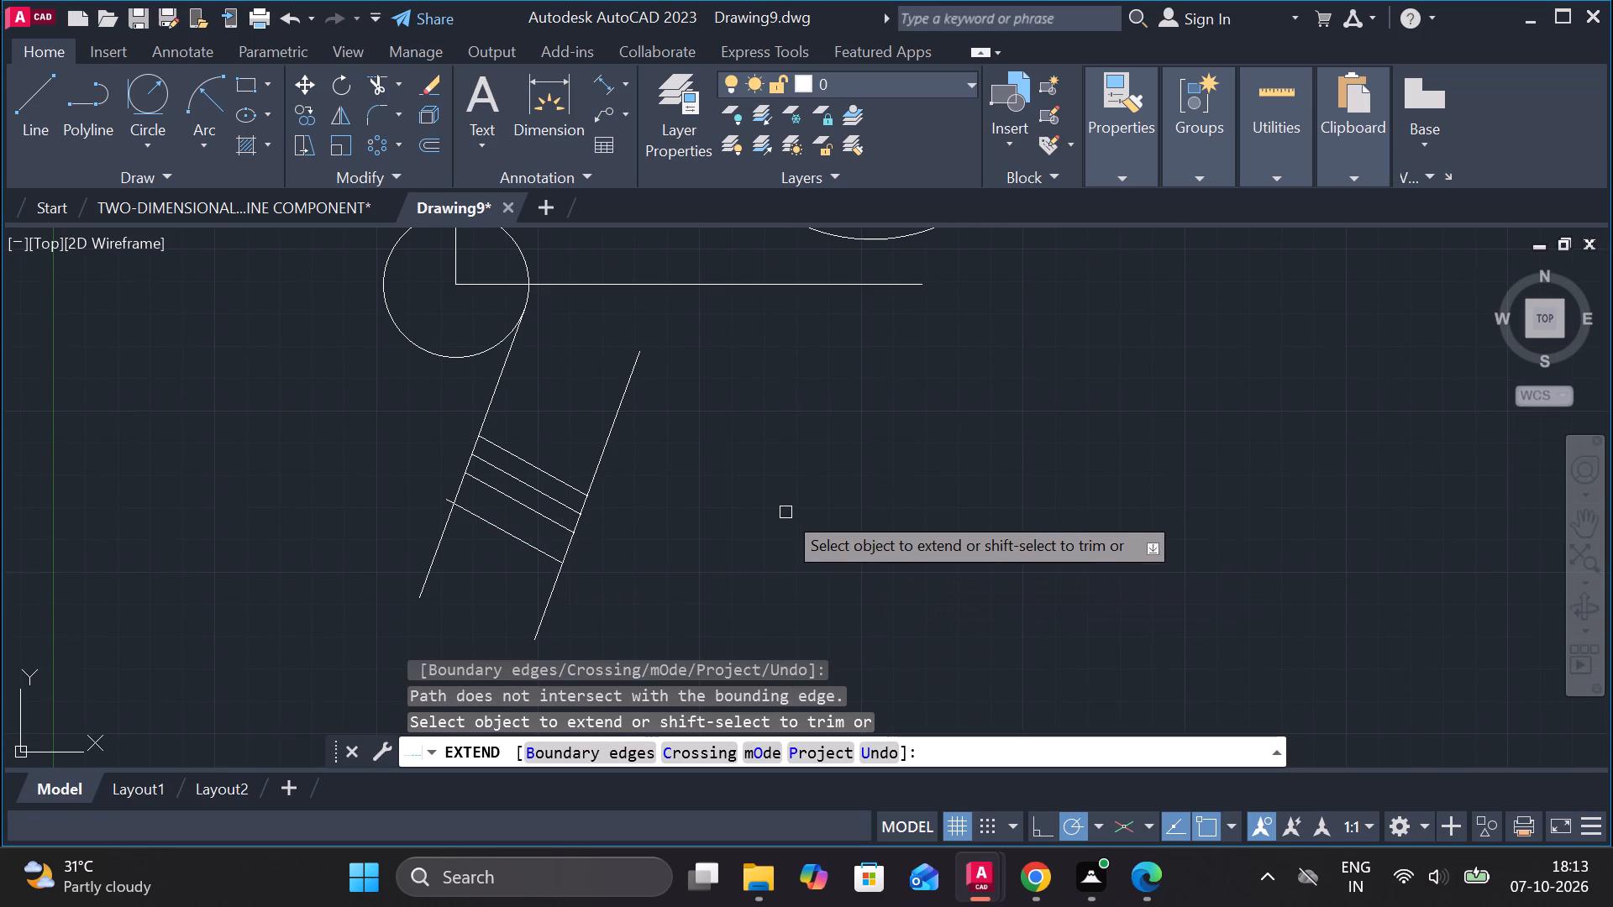
key(Escape)
Trim the bottom line's end beyond the slanted tangent line and both slanted lines' ends below the bottom line.
text(TR)
key(Return)
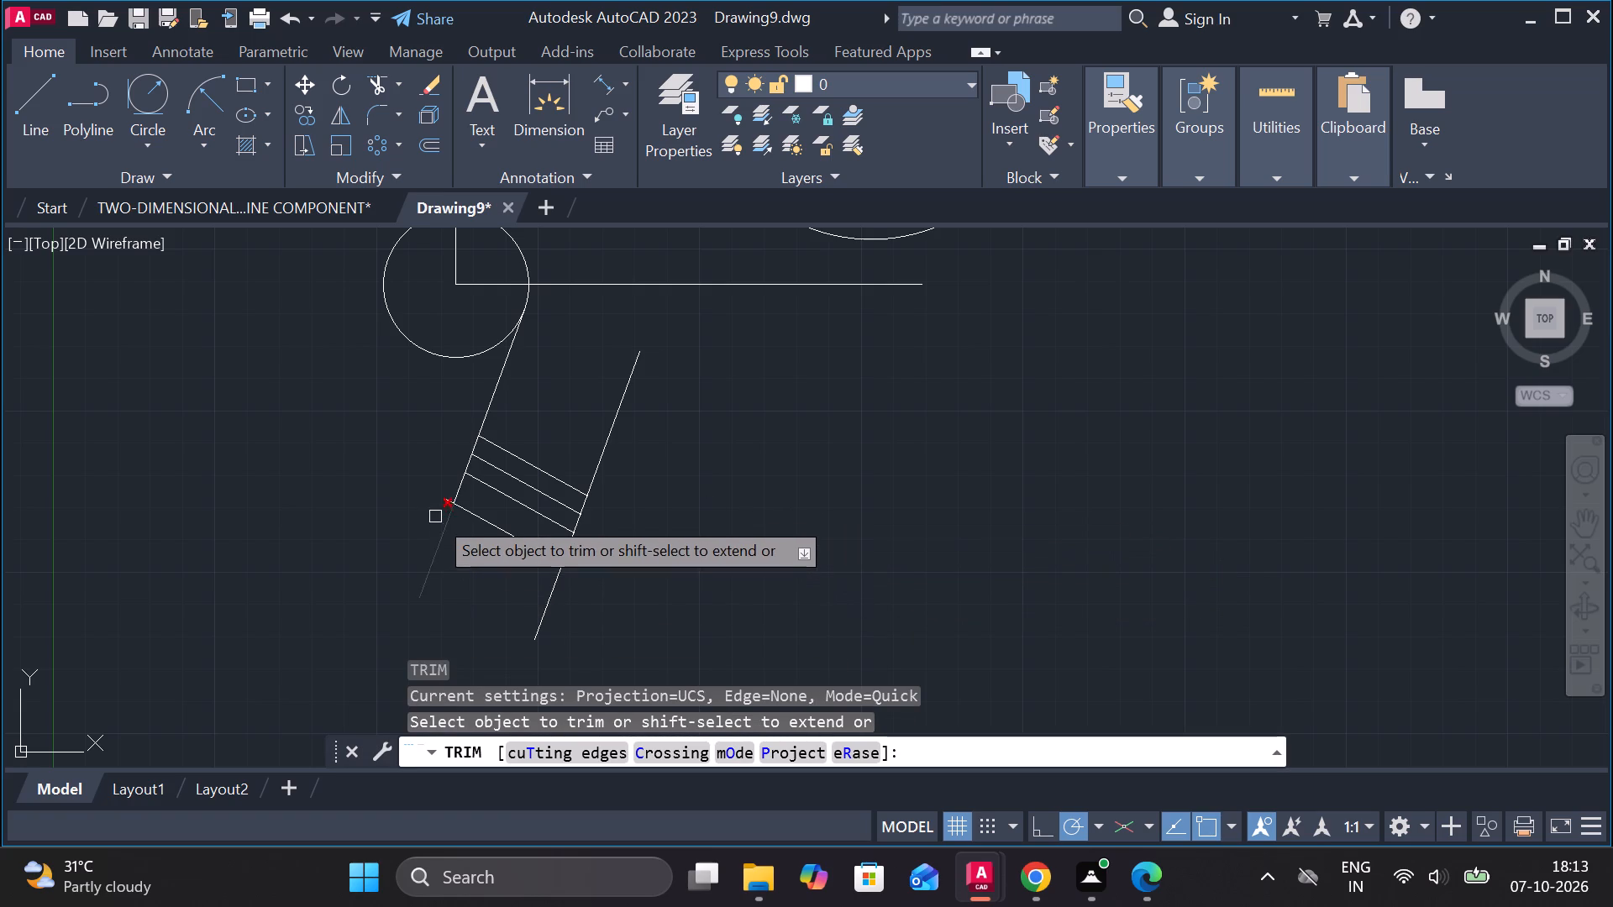
scroll(438, 518, up, 2)
click(461, 478)
click(463, 502)
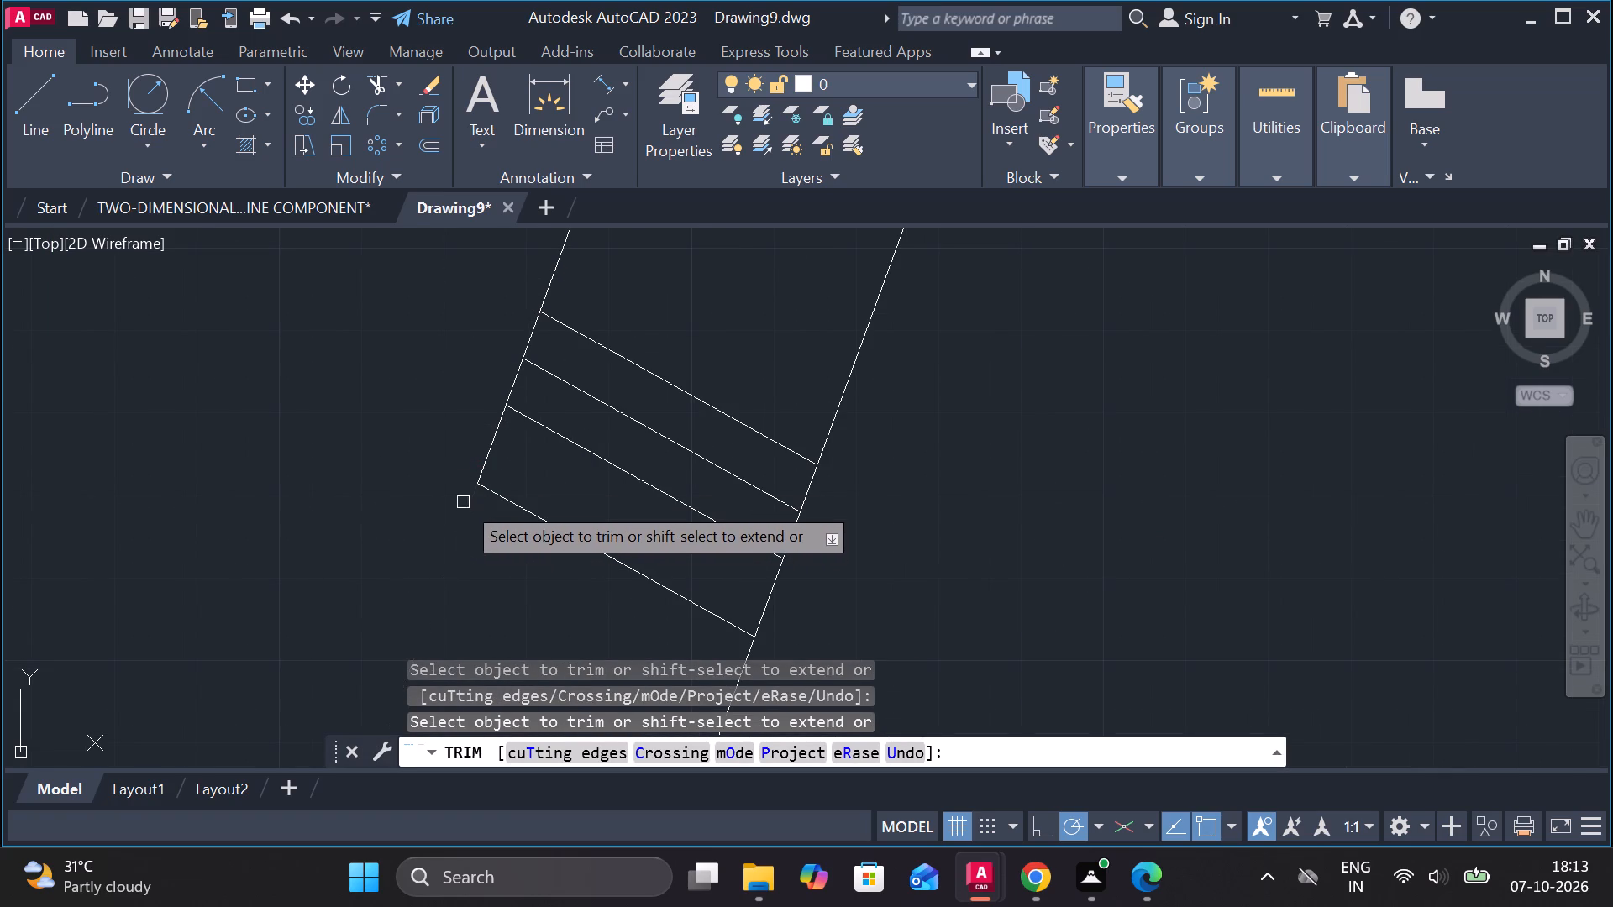
scroll(954, 510, down, 1)
click(811, 611)
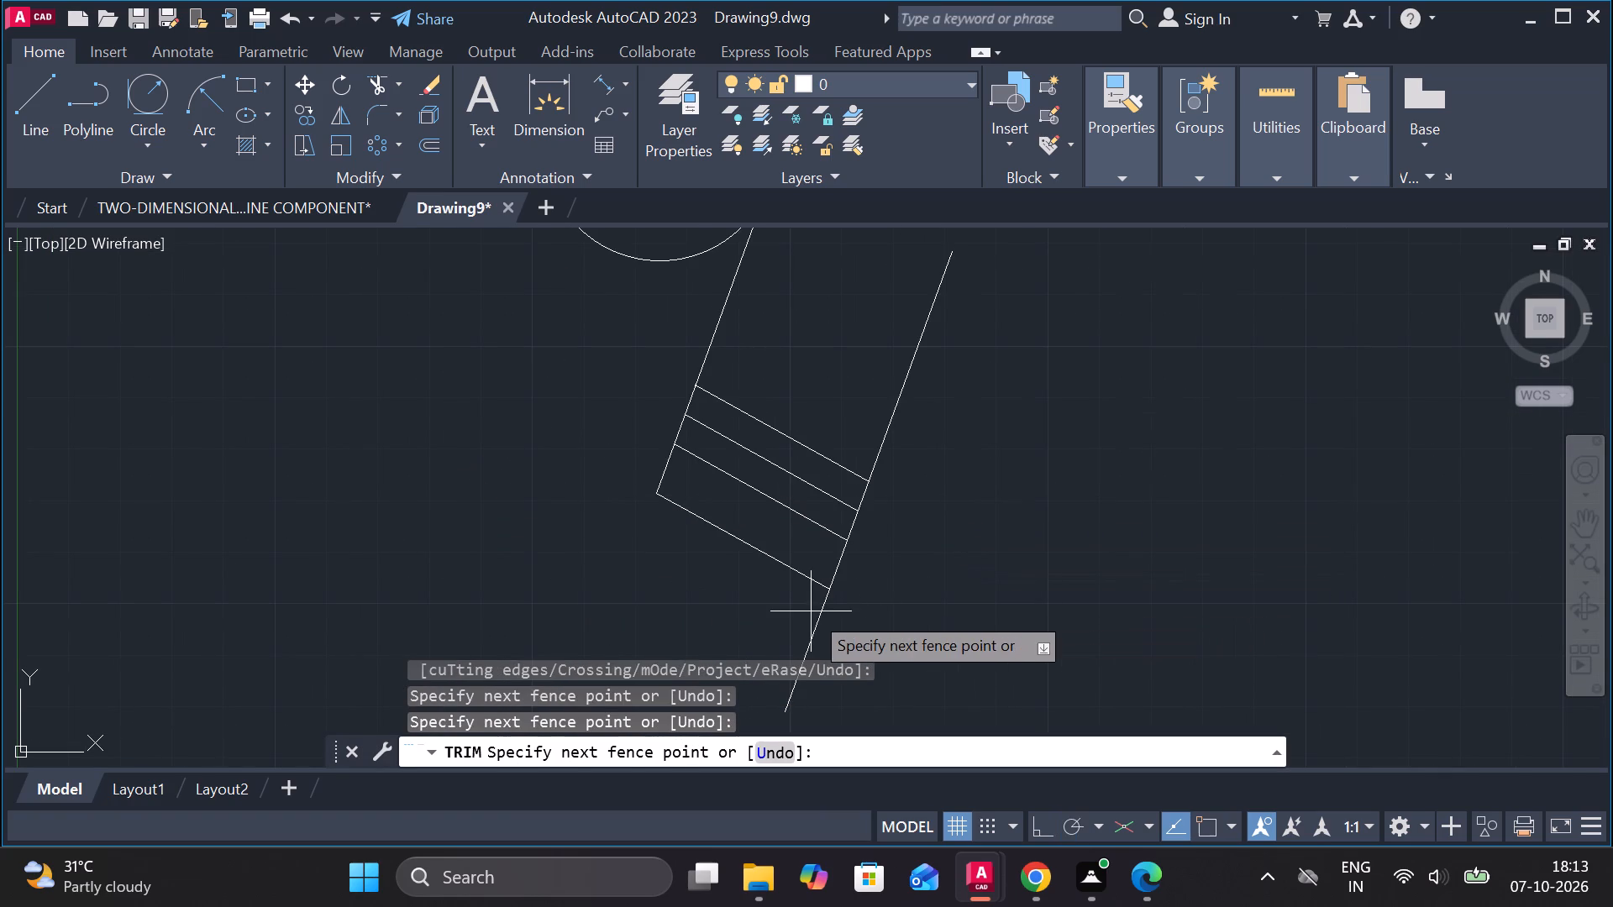
click(827, 611)
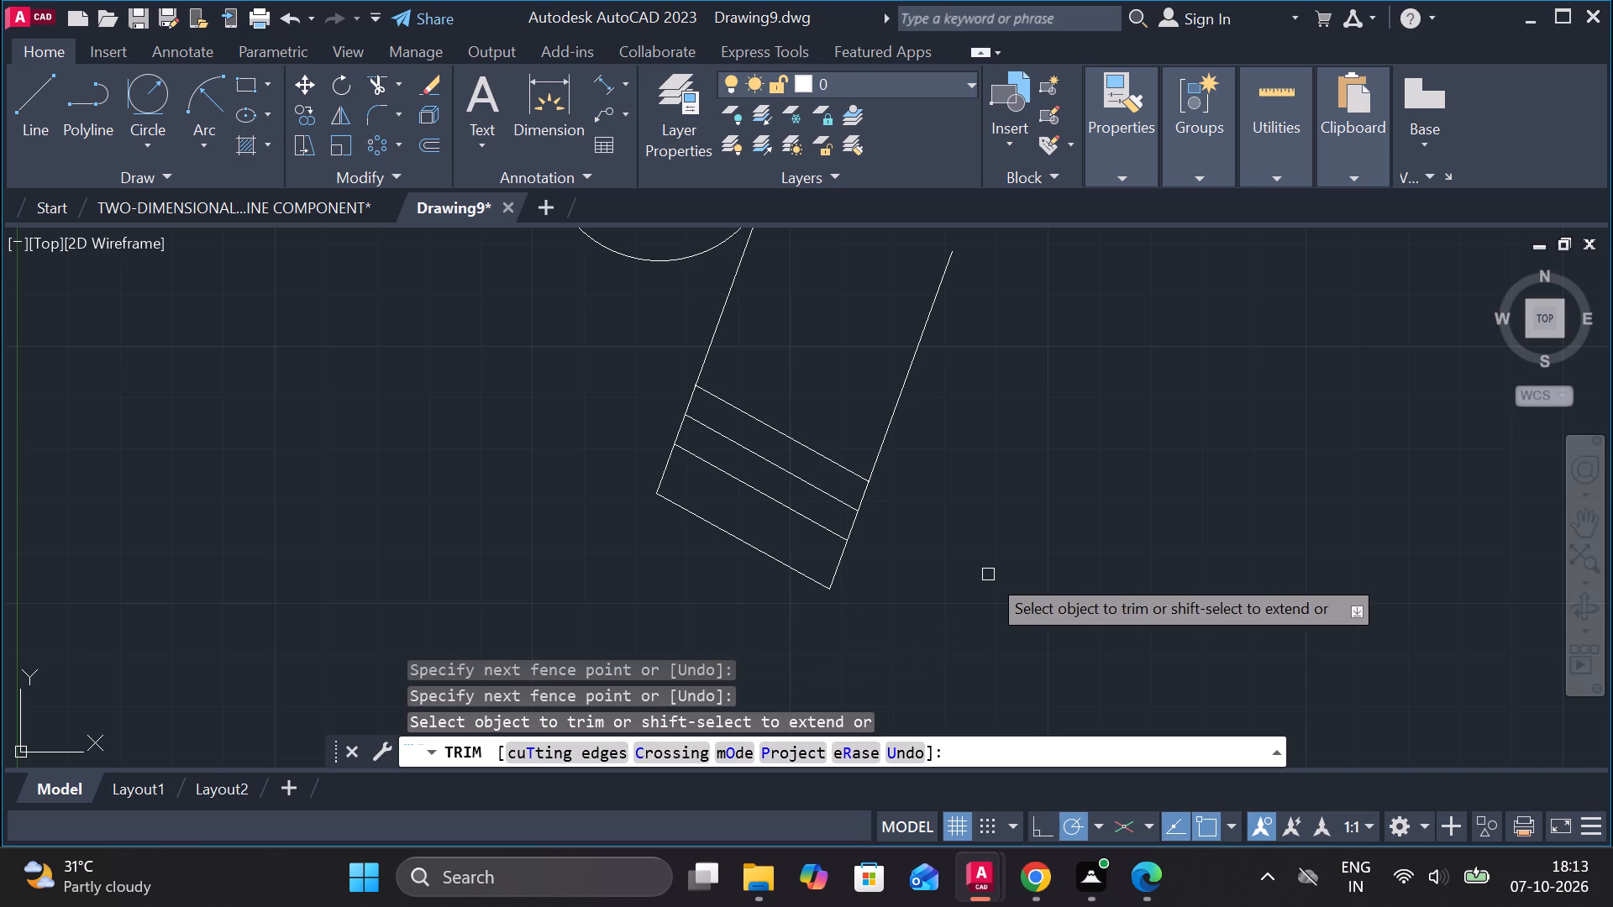
key(Escape)
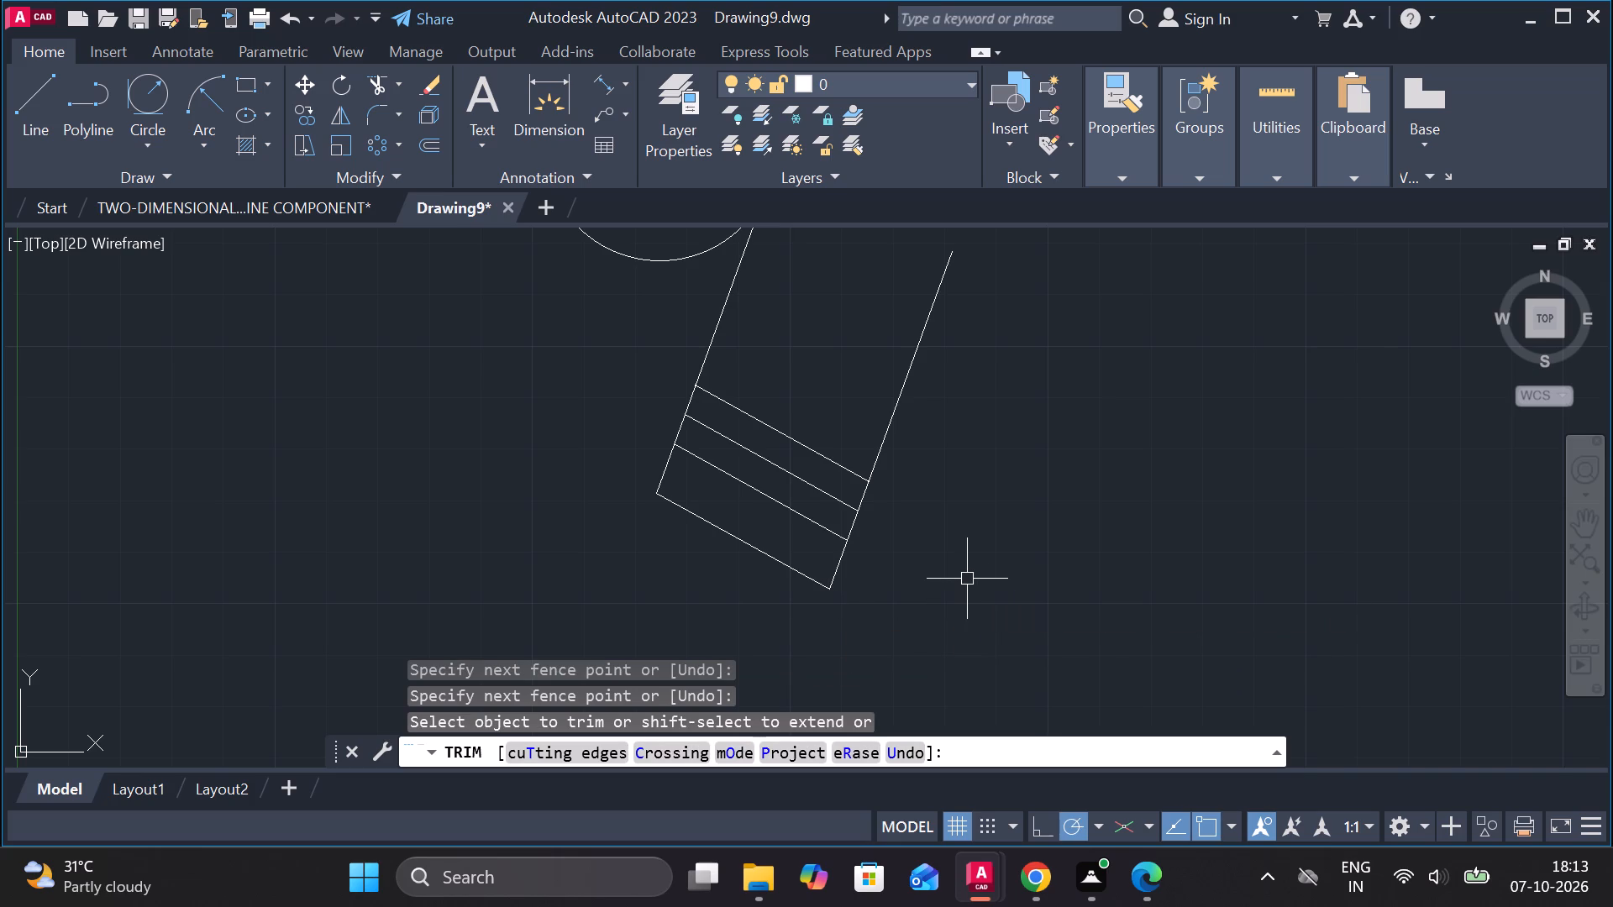
Fillet both corners between the bottom line and the two slanted lines with a radius of 5.
key(f)
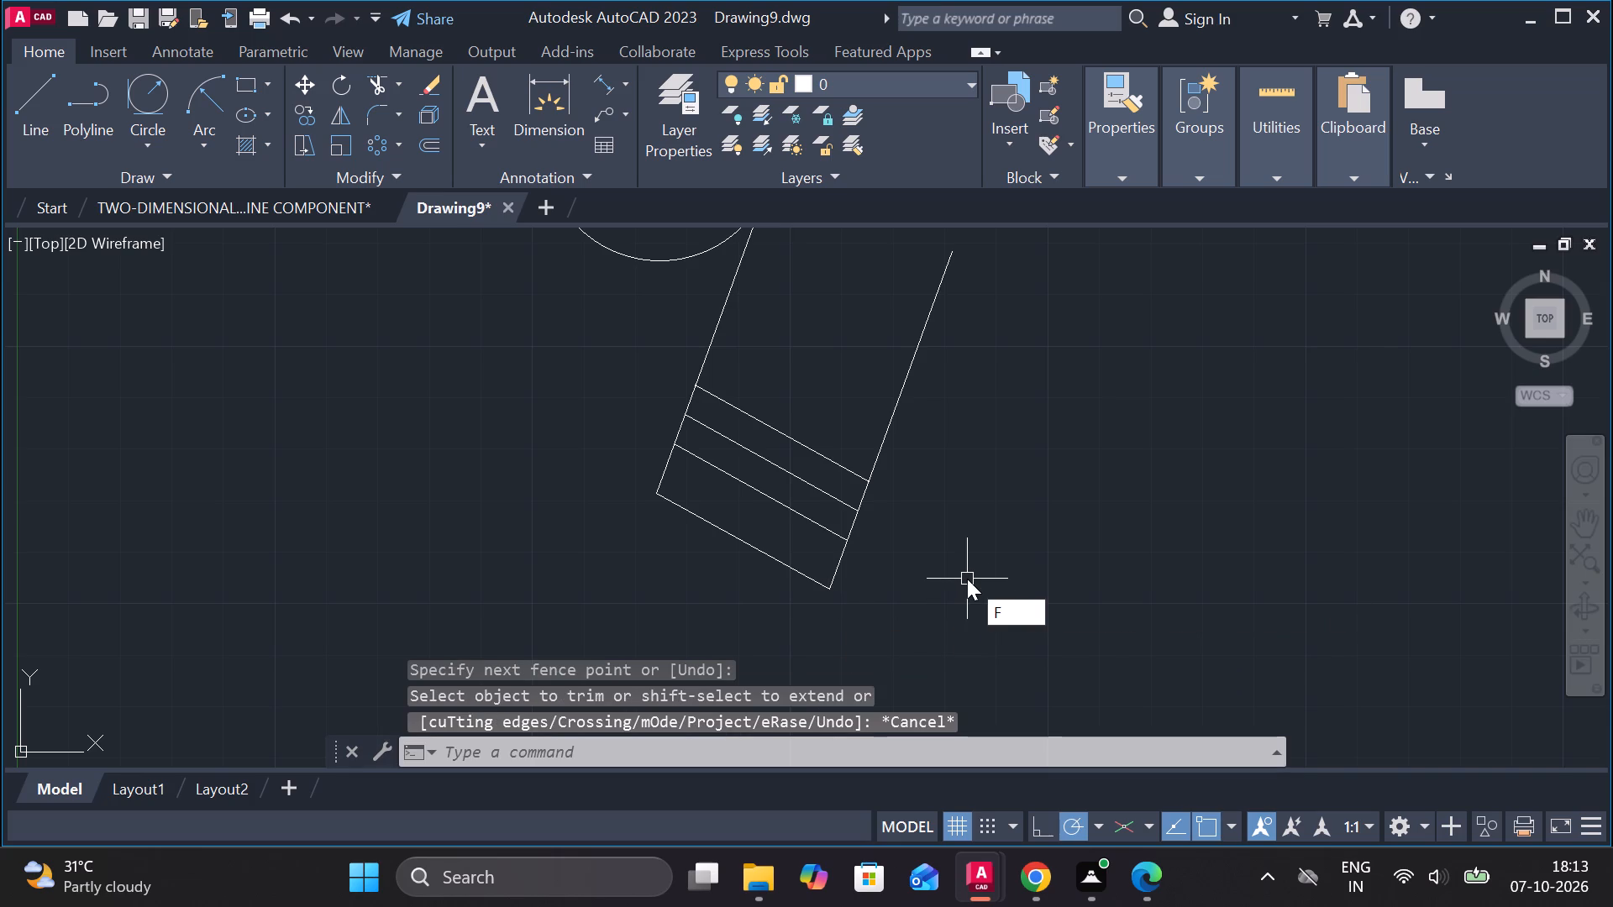
key(Return)
key(r)
key(Return)
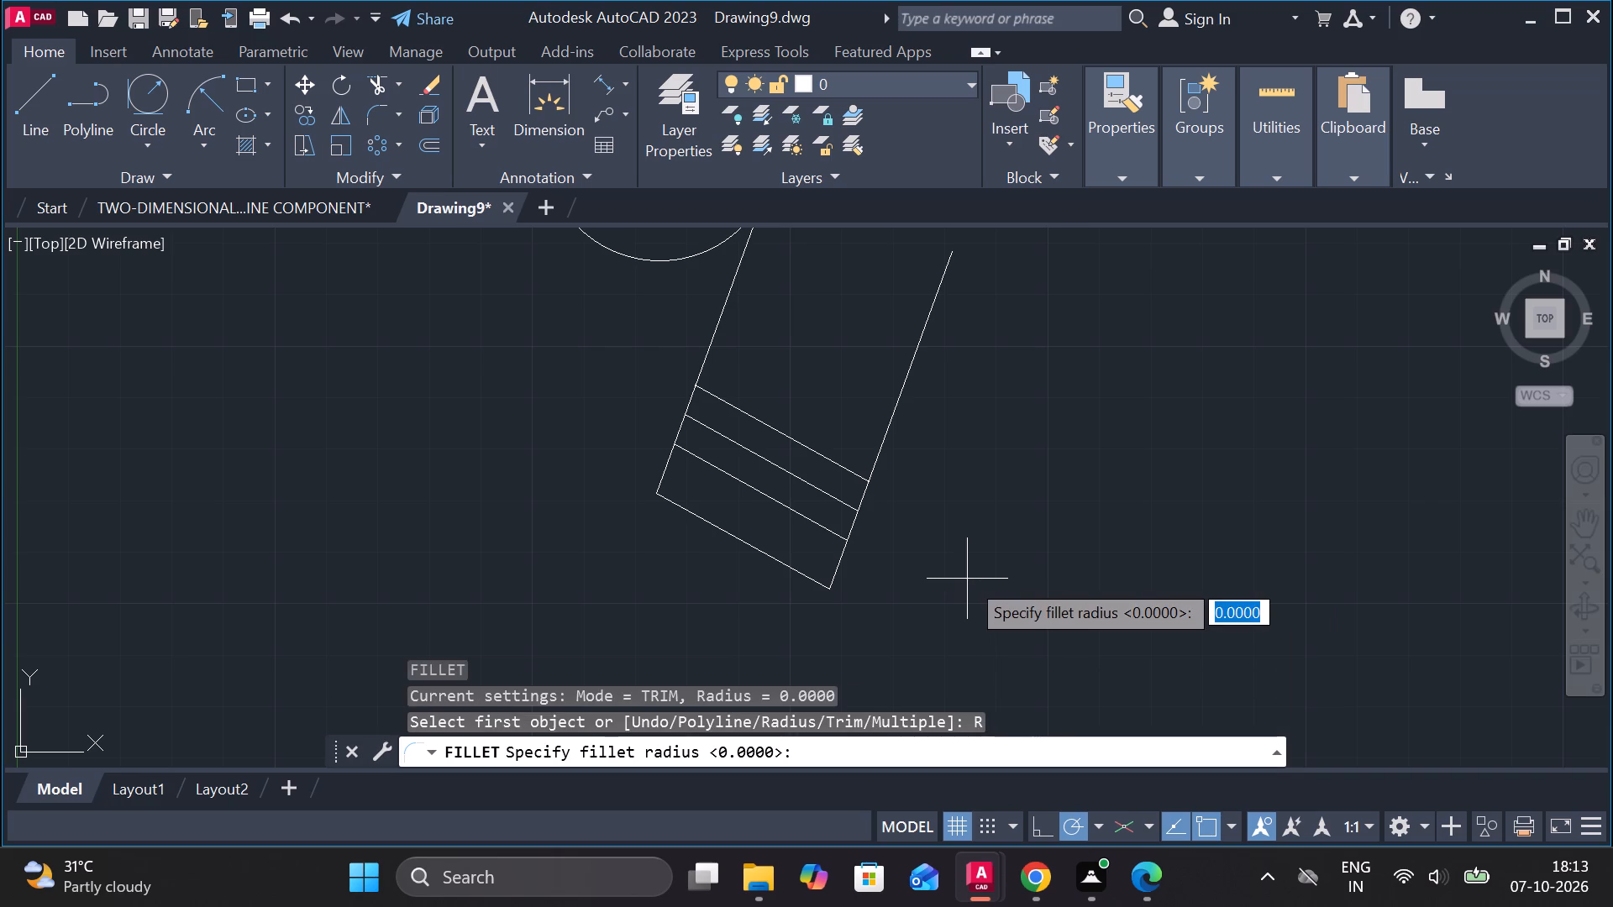
key(5)
key(Return)
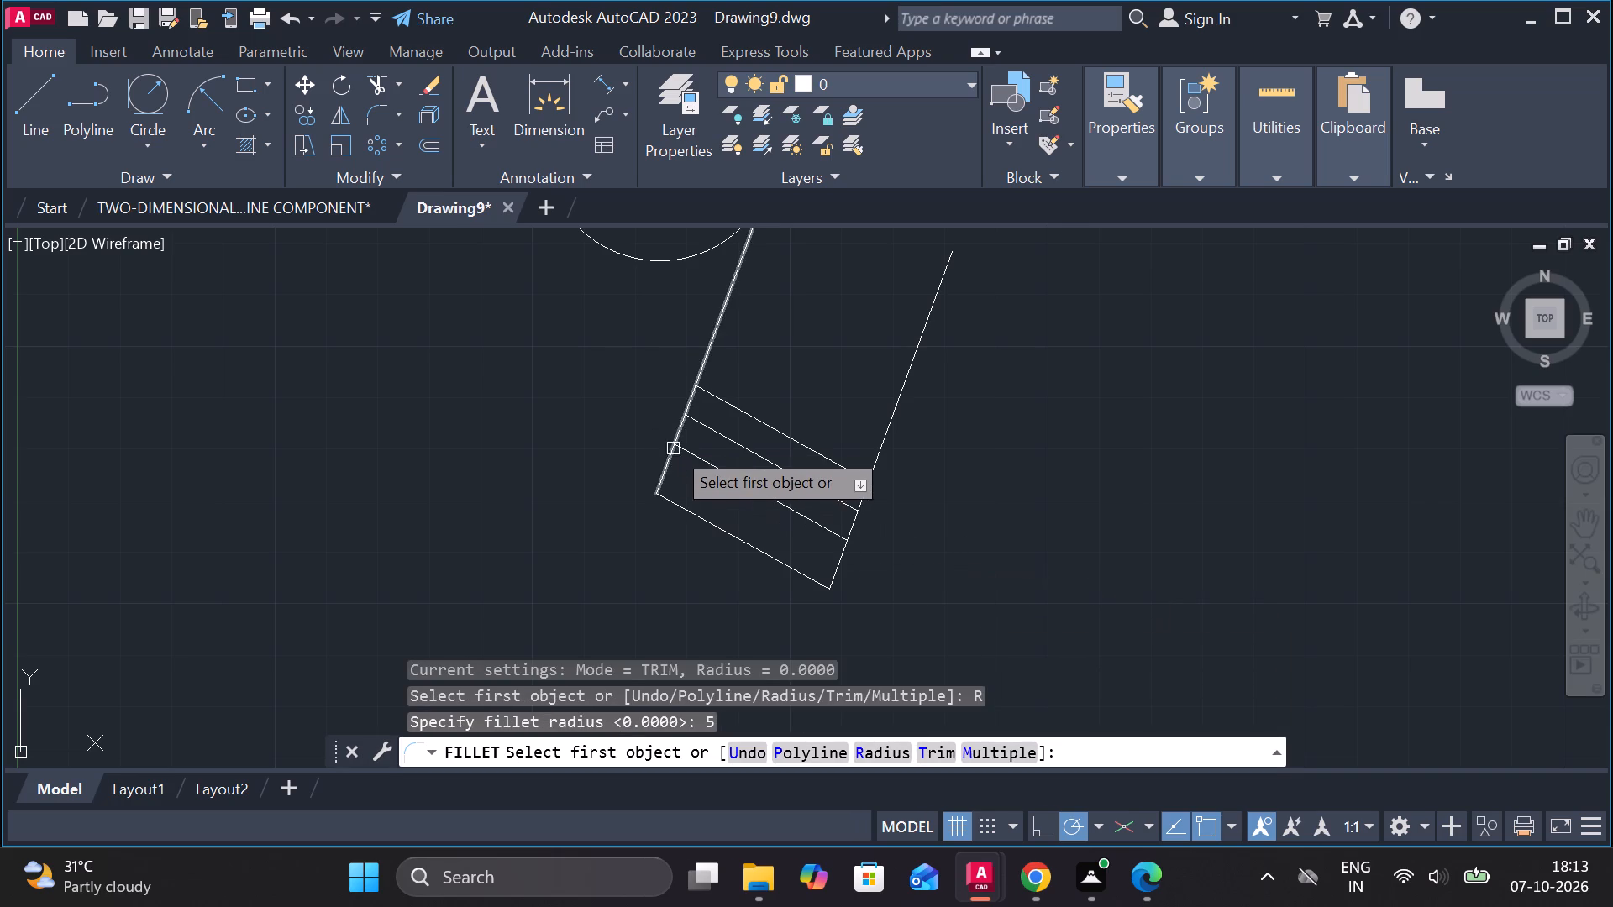
drag(662, 469, 662, 477)
click(670, 501)
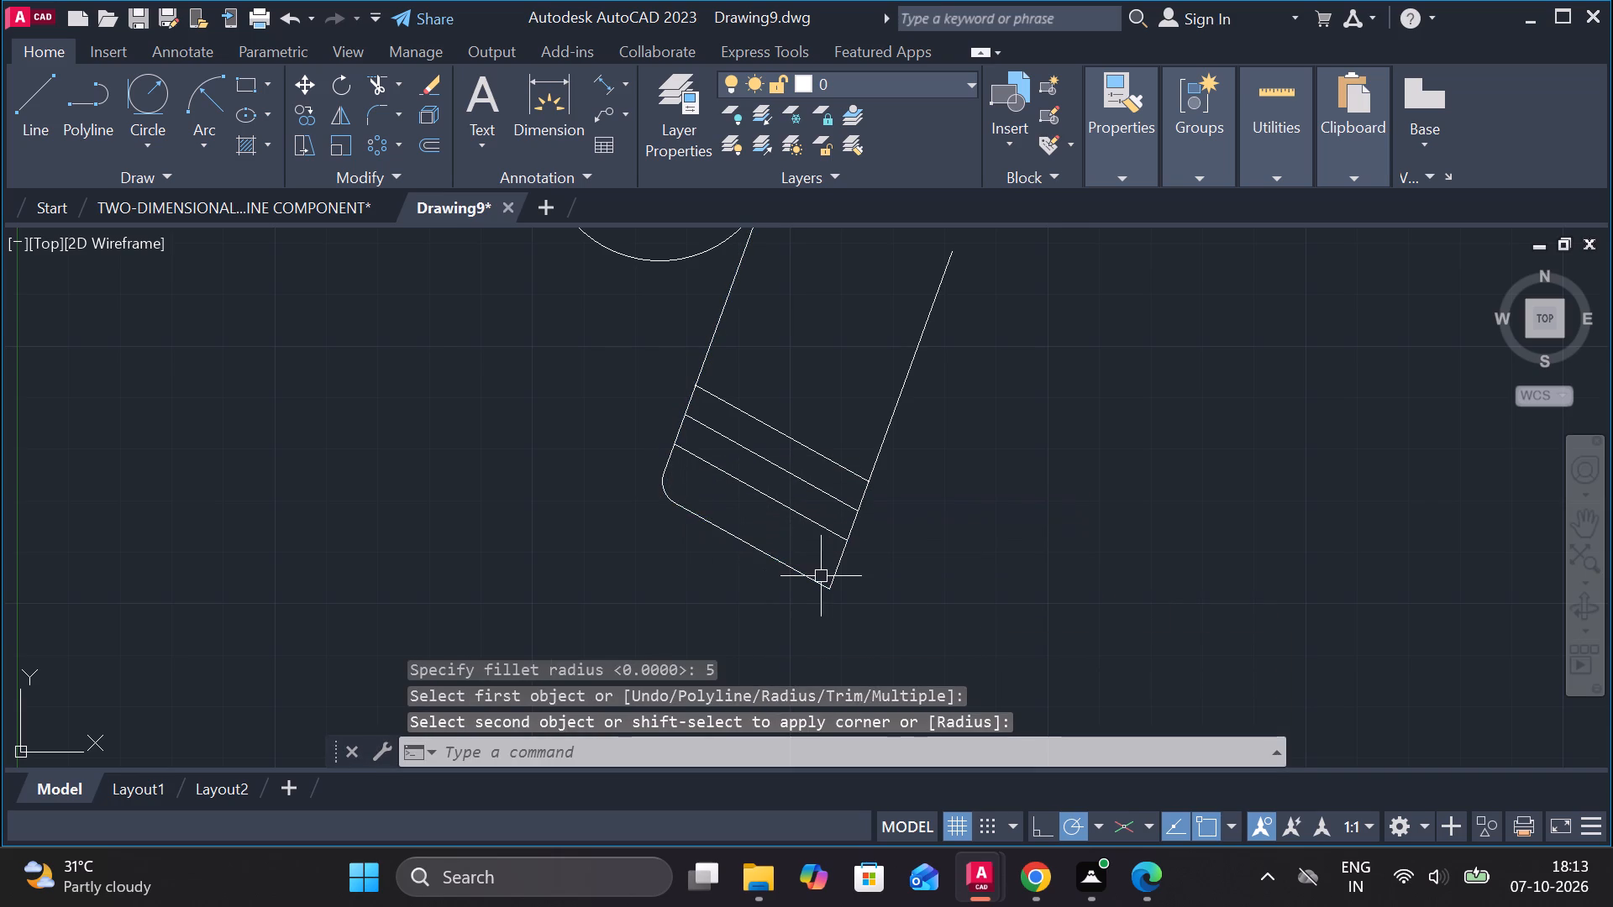
key(space)
click(799, 579)
drag(838, 569, 852, 569)
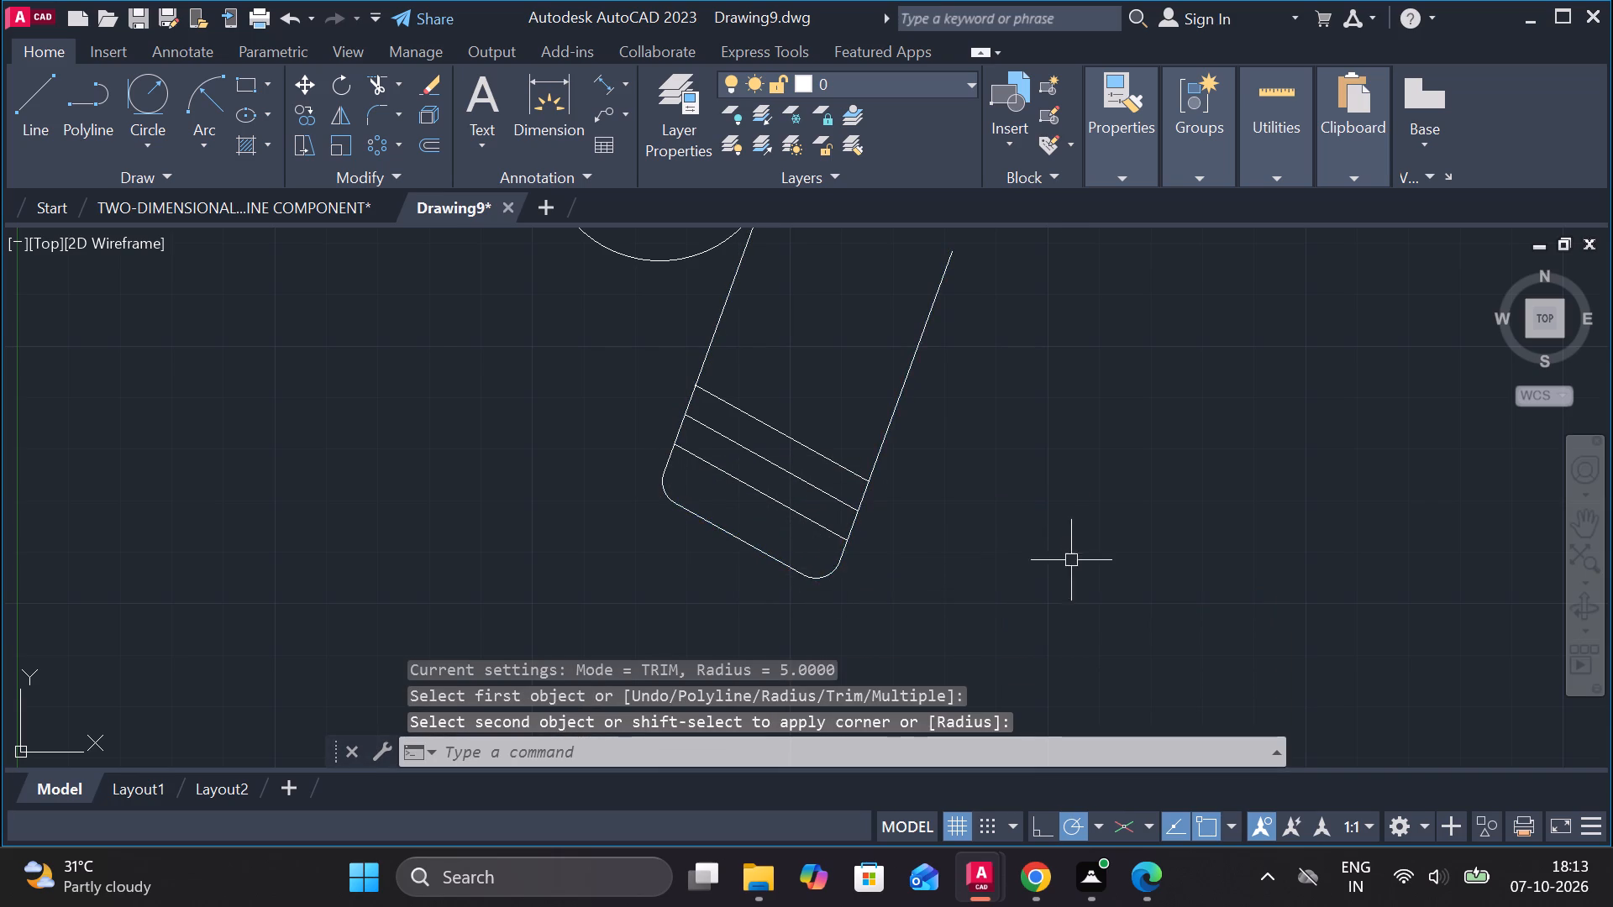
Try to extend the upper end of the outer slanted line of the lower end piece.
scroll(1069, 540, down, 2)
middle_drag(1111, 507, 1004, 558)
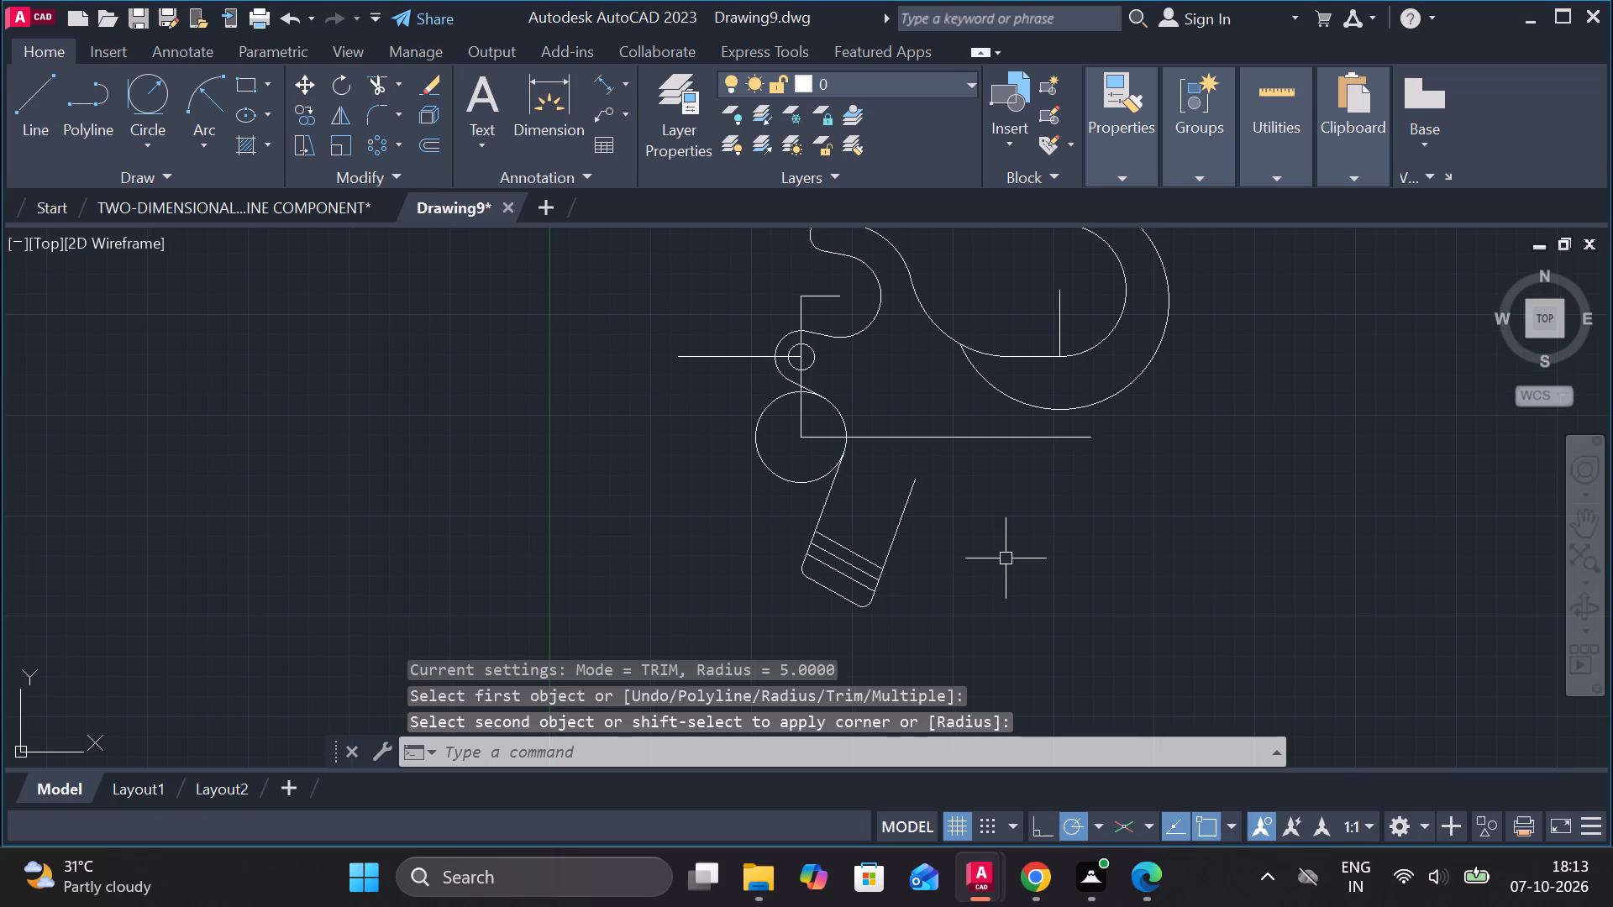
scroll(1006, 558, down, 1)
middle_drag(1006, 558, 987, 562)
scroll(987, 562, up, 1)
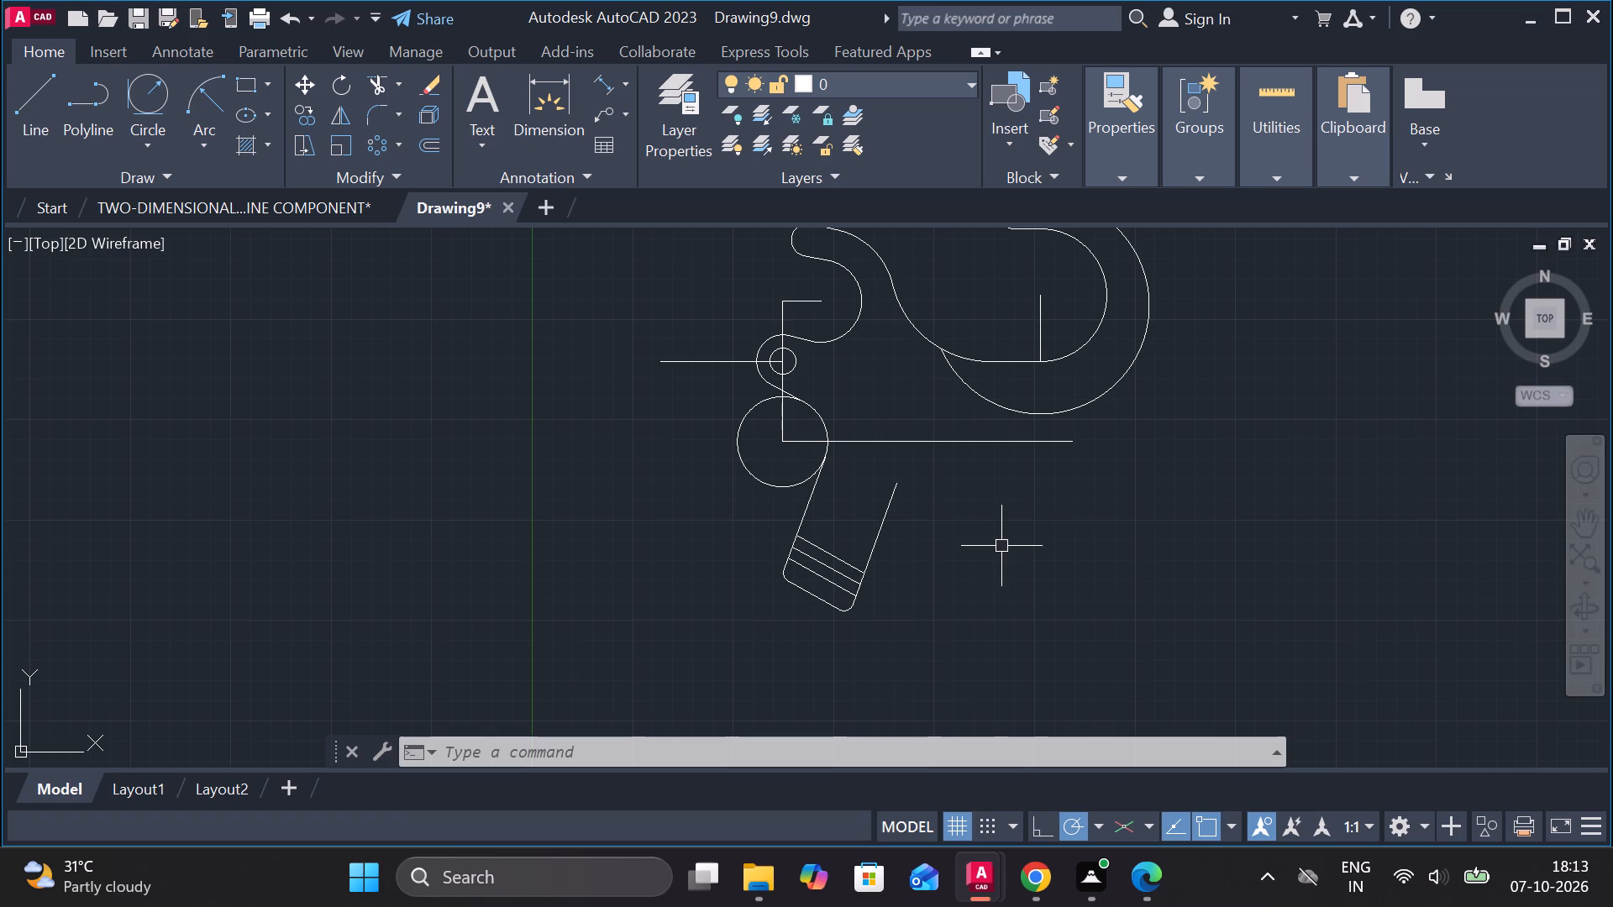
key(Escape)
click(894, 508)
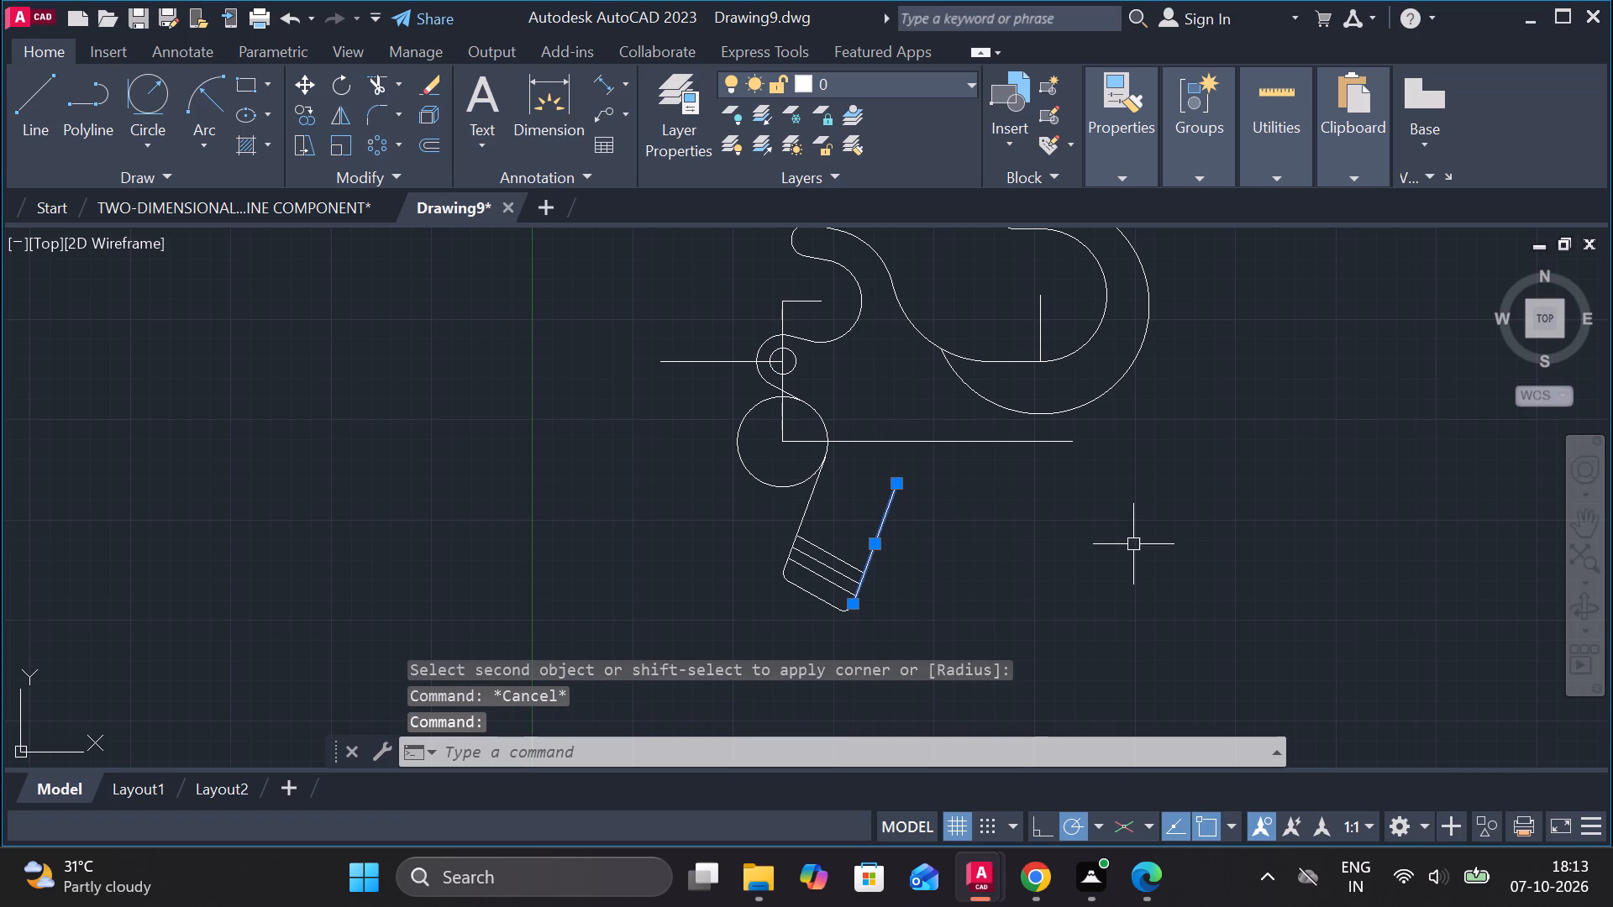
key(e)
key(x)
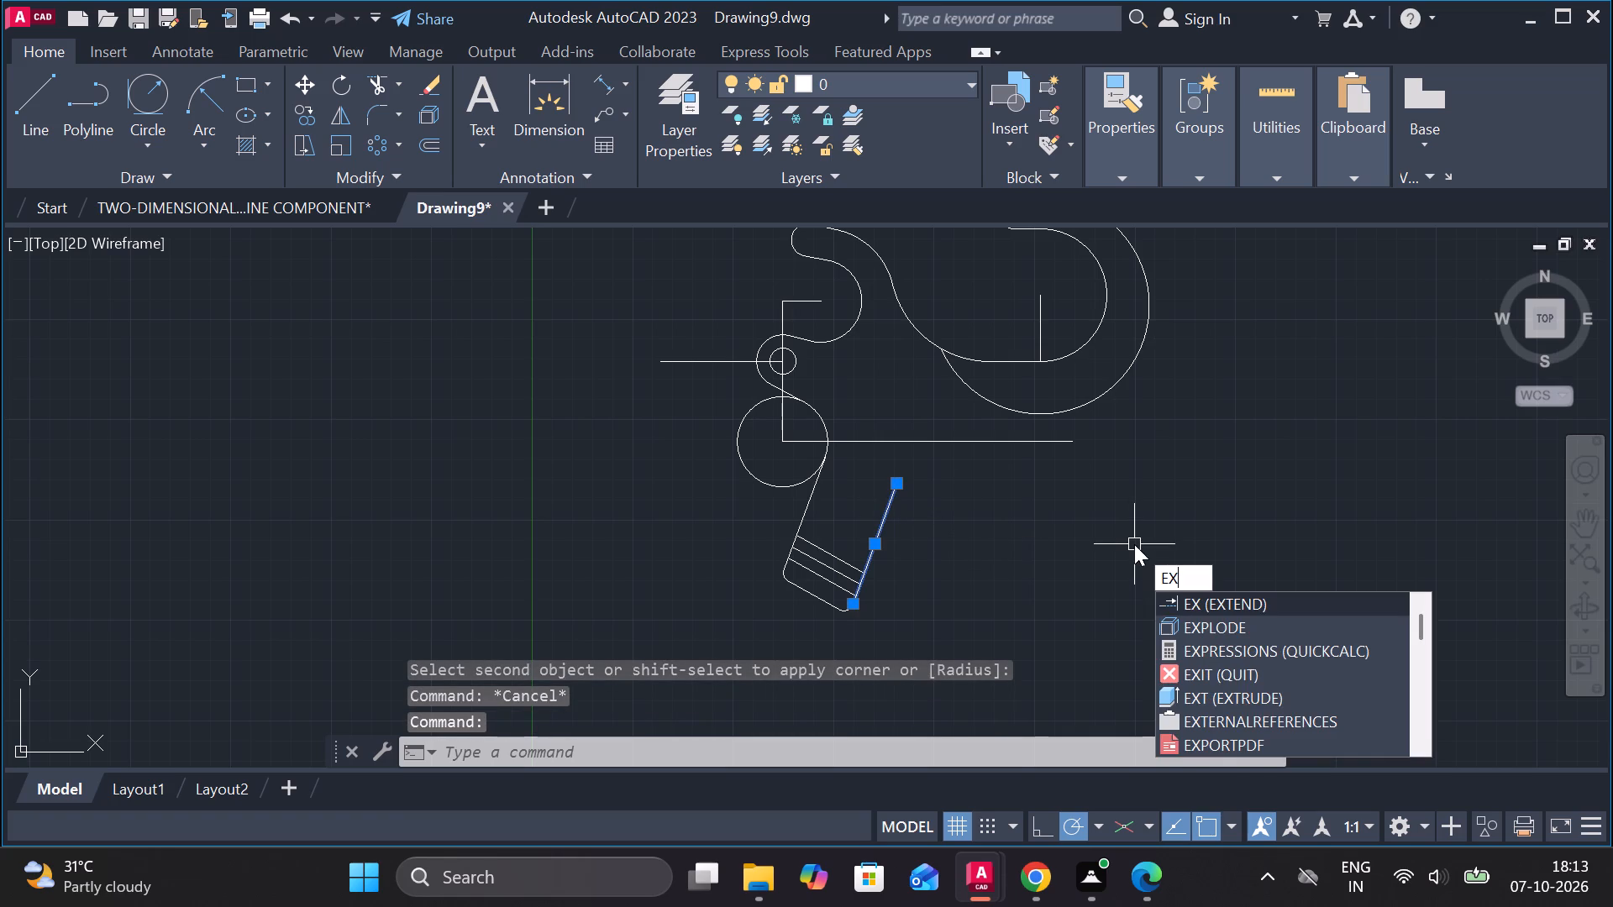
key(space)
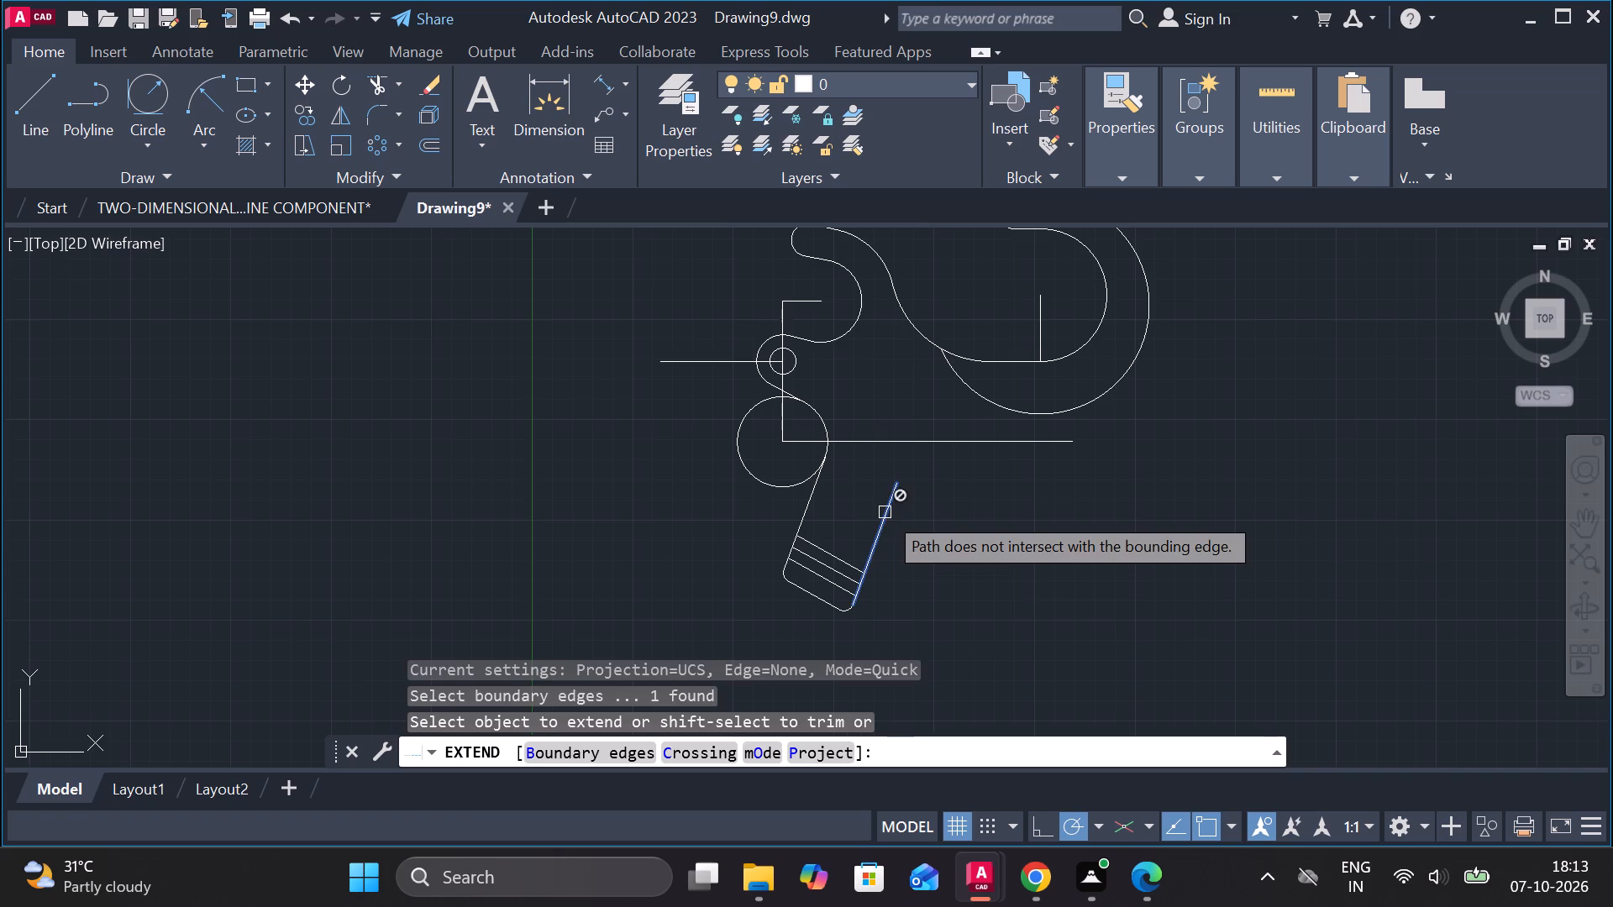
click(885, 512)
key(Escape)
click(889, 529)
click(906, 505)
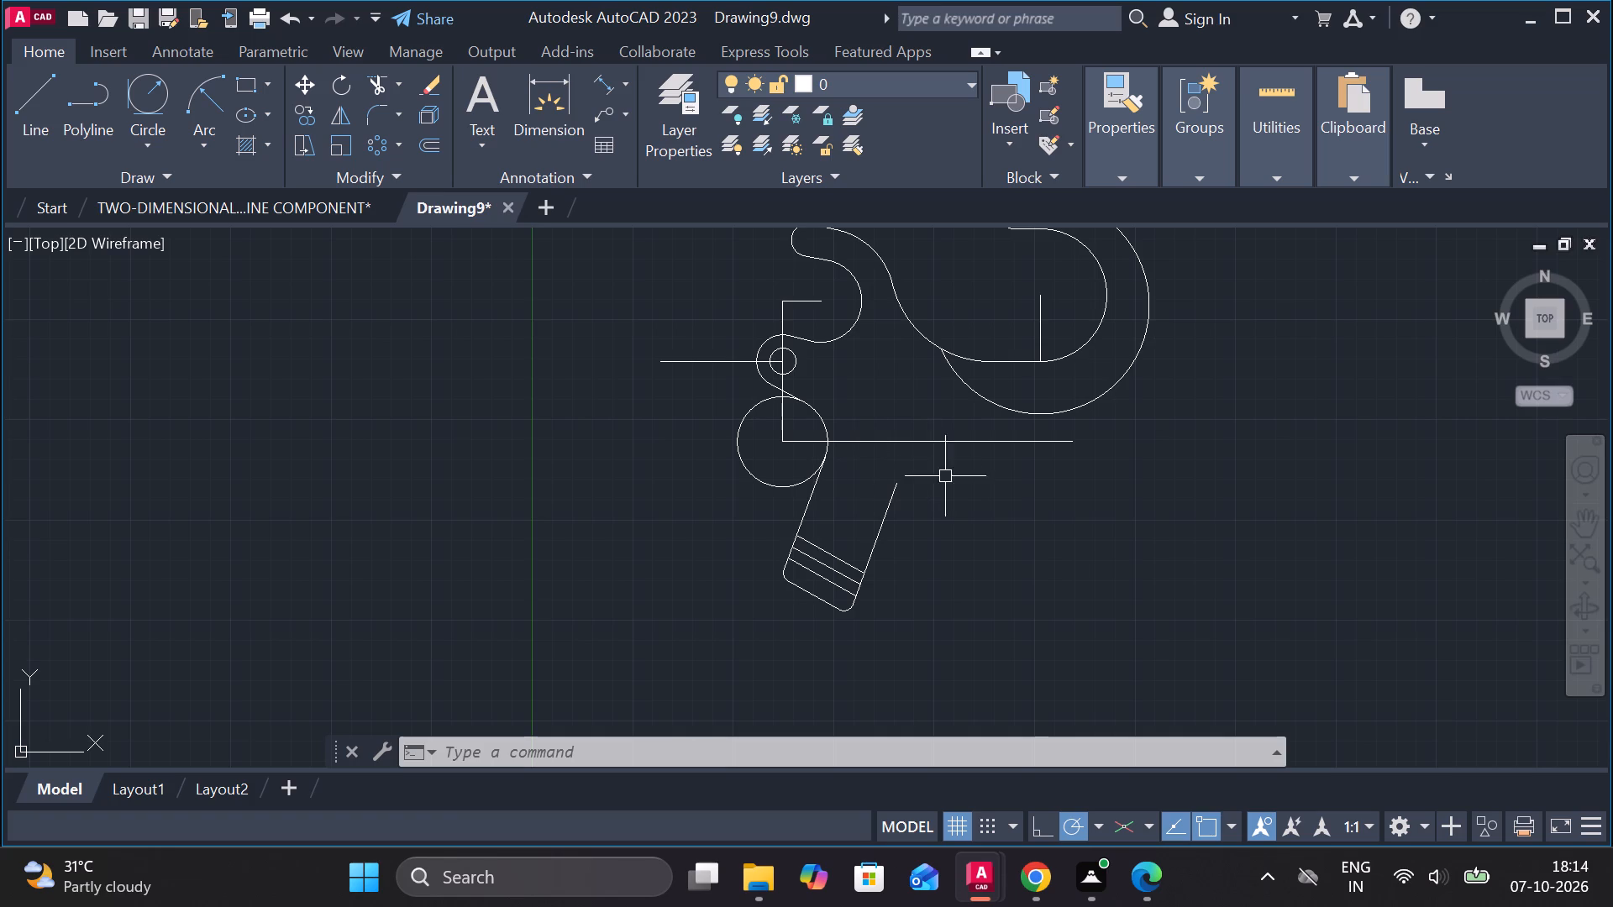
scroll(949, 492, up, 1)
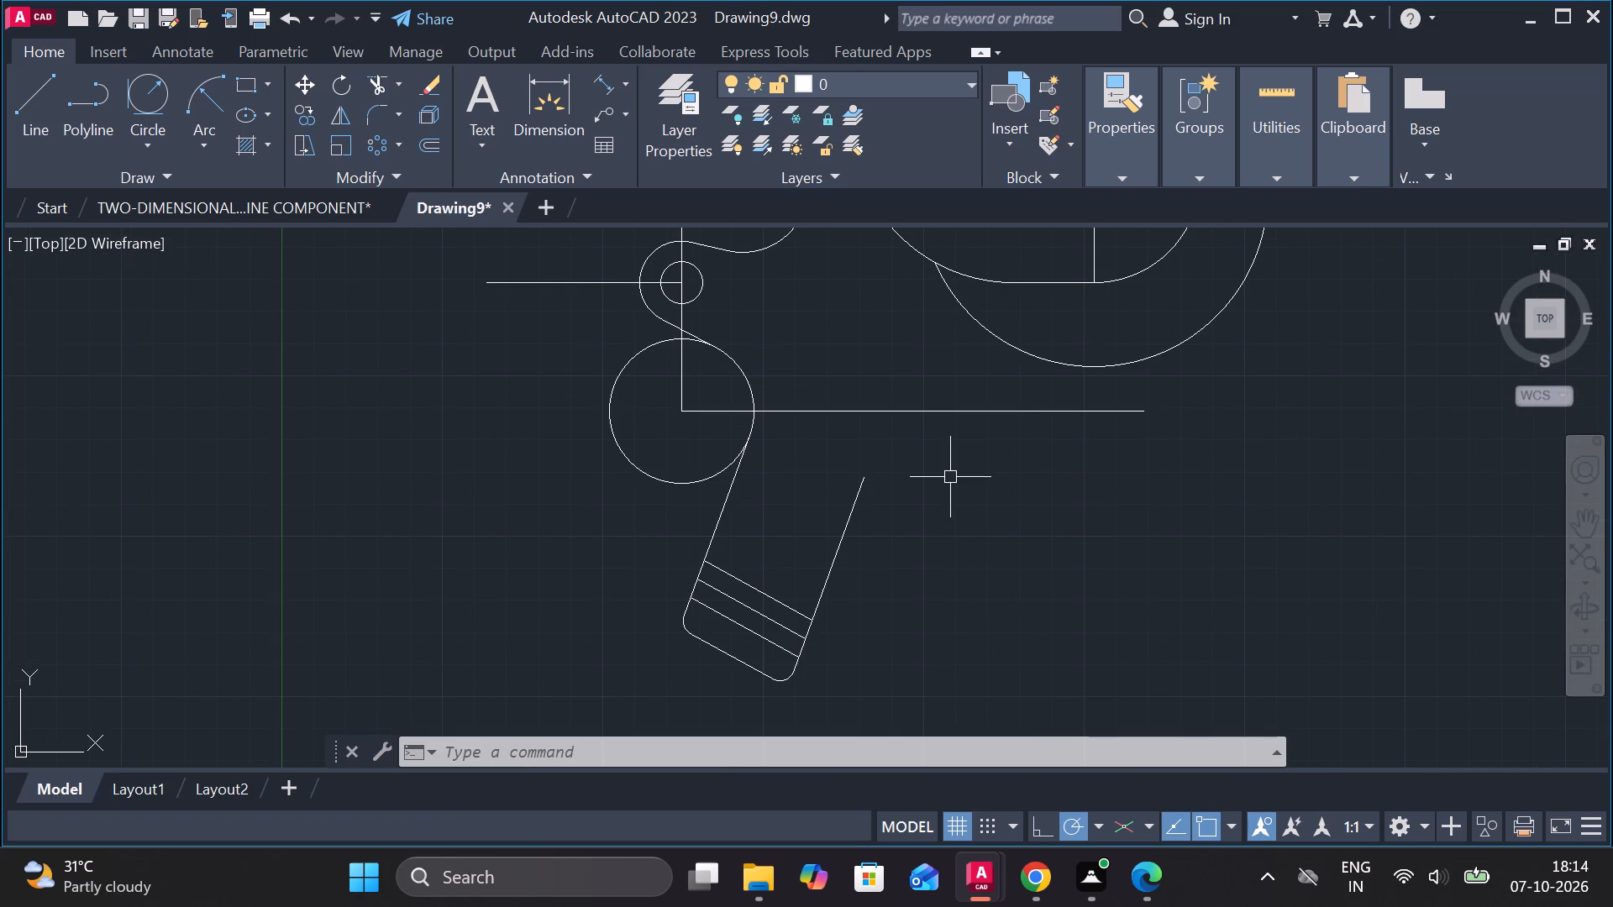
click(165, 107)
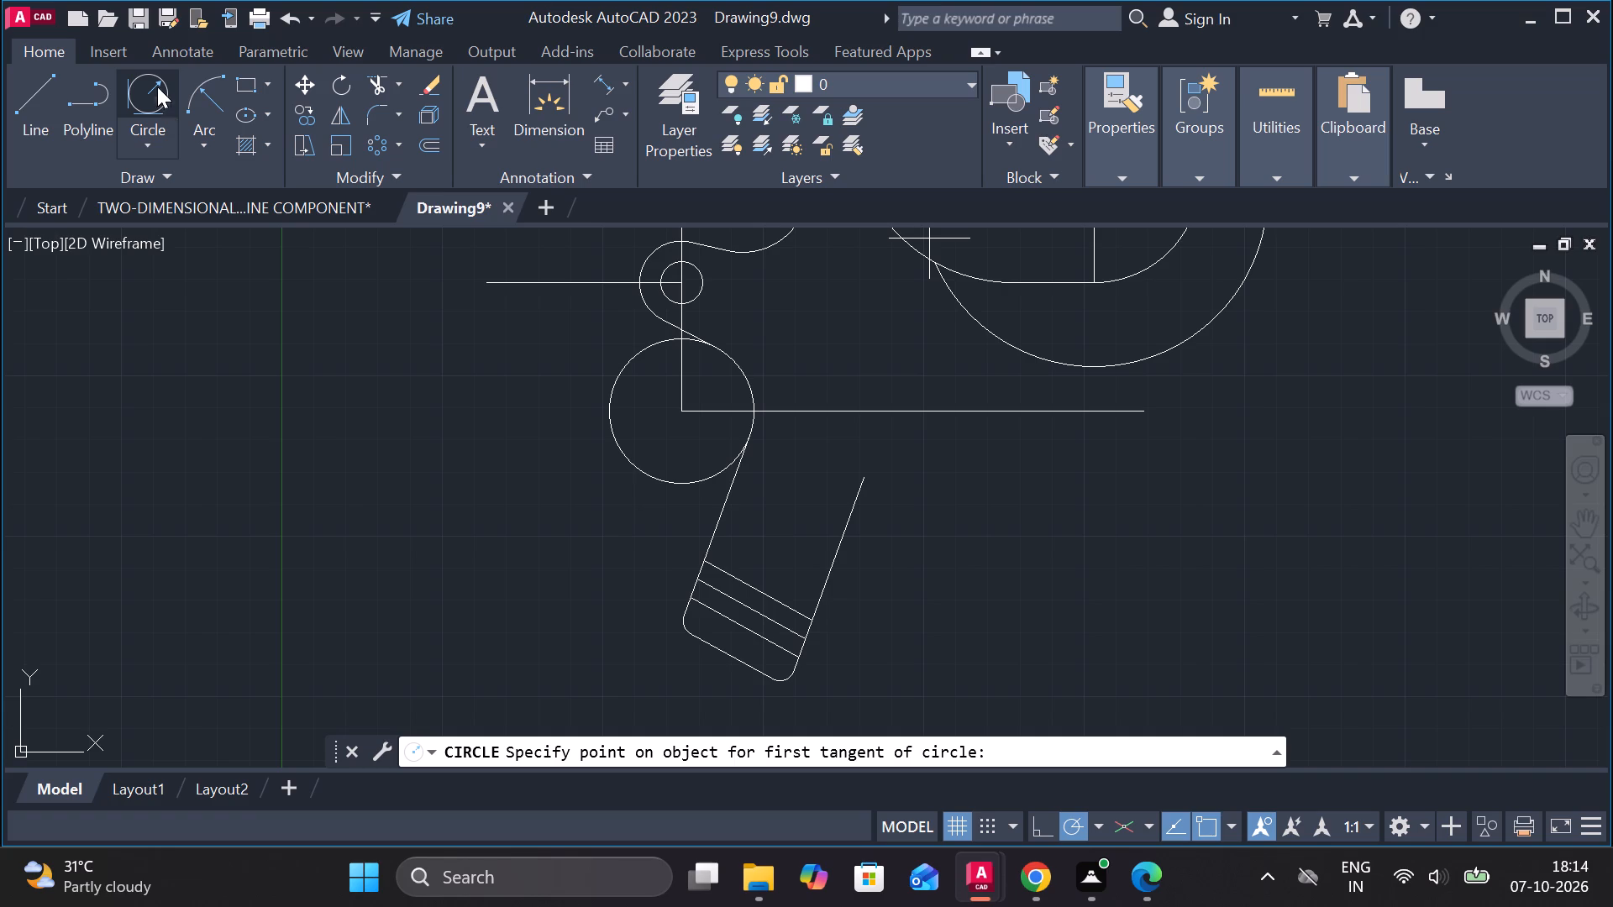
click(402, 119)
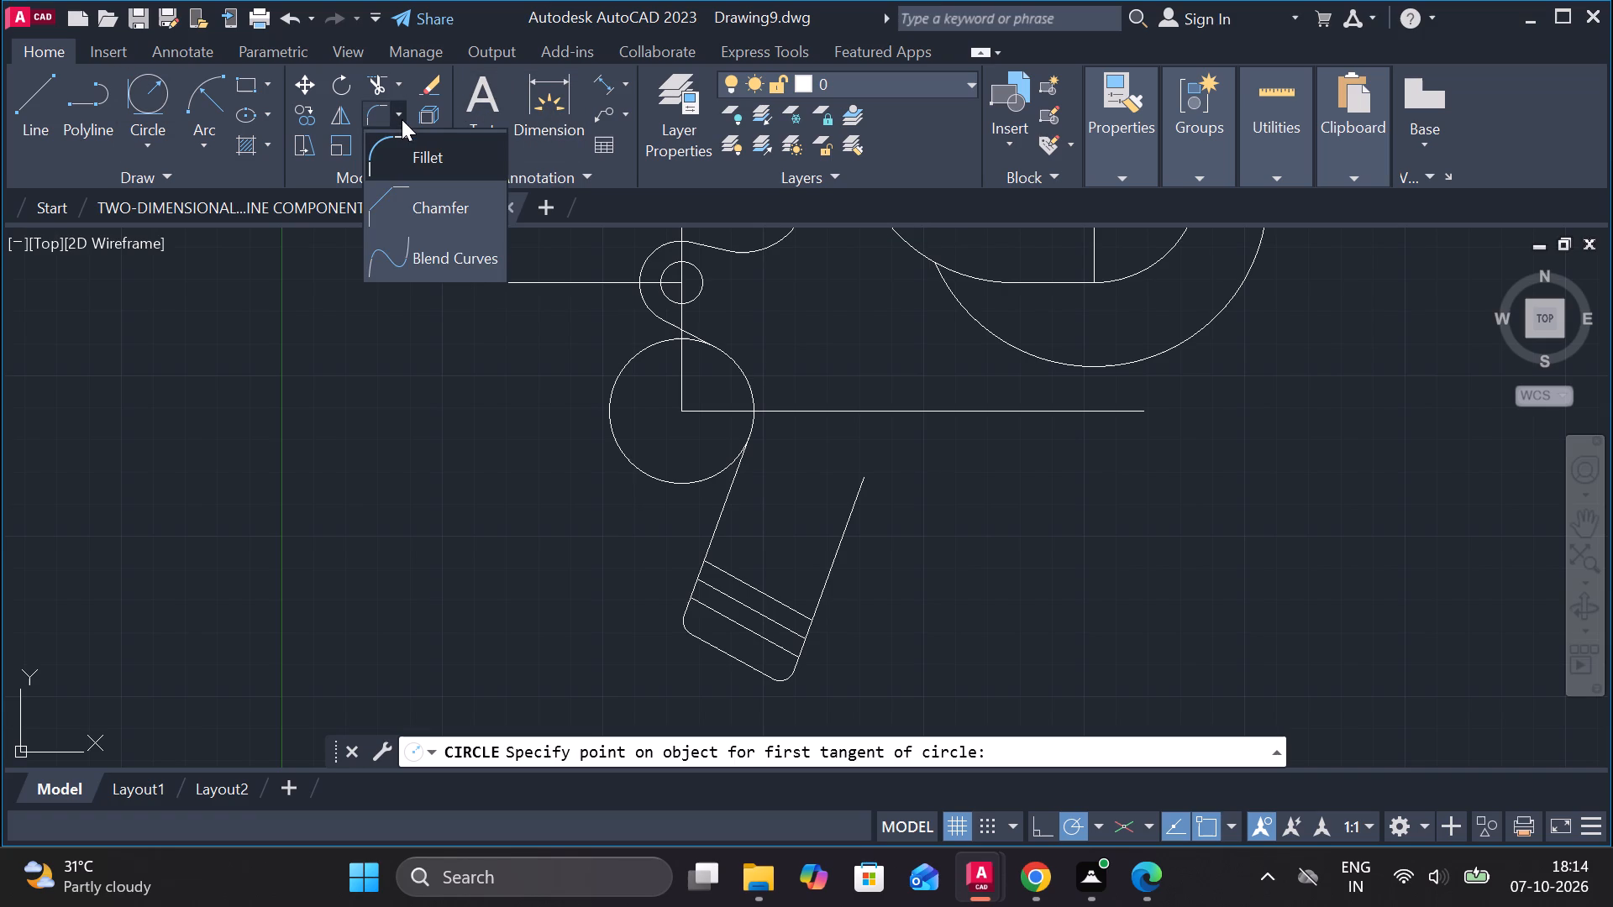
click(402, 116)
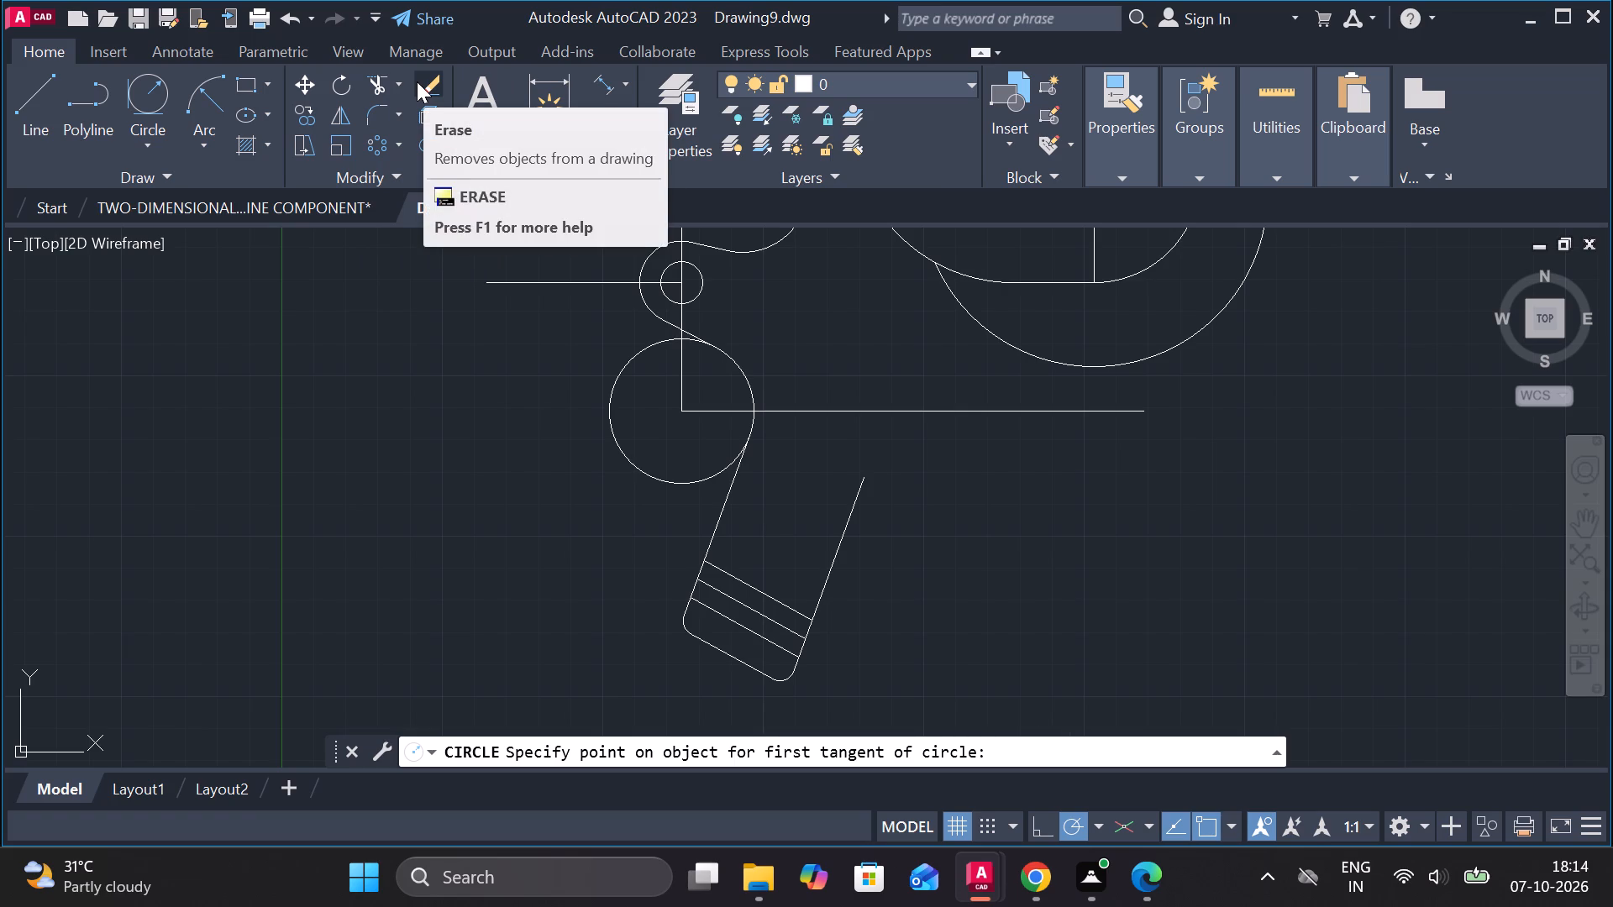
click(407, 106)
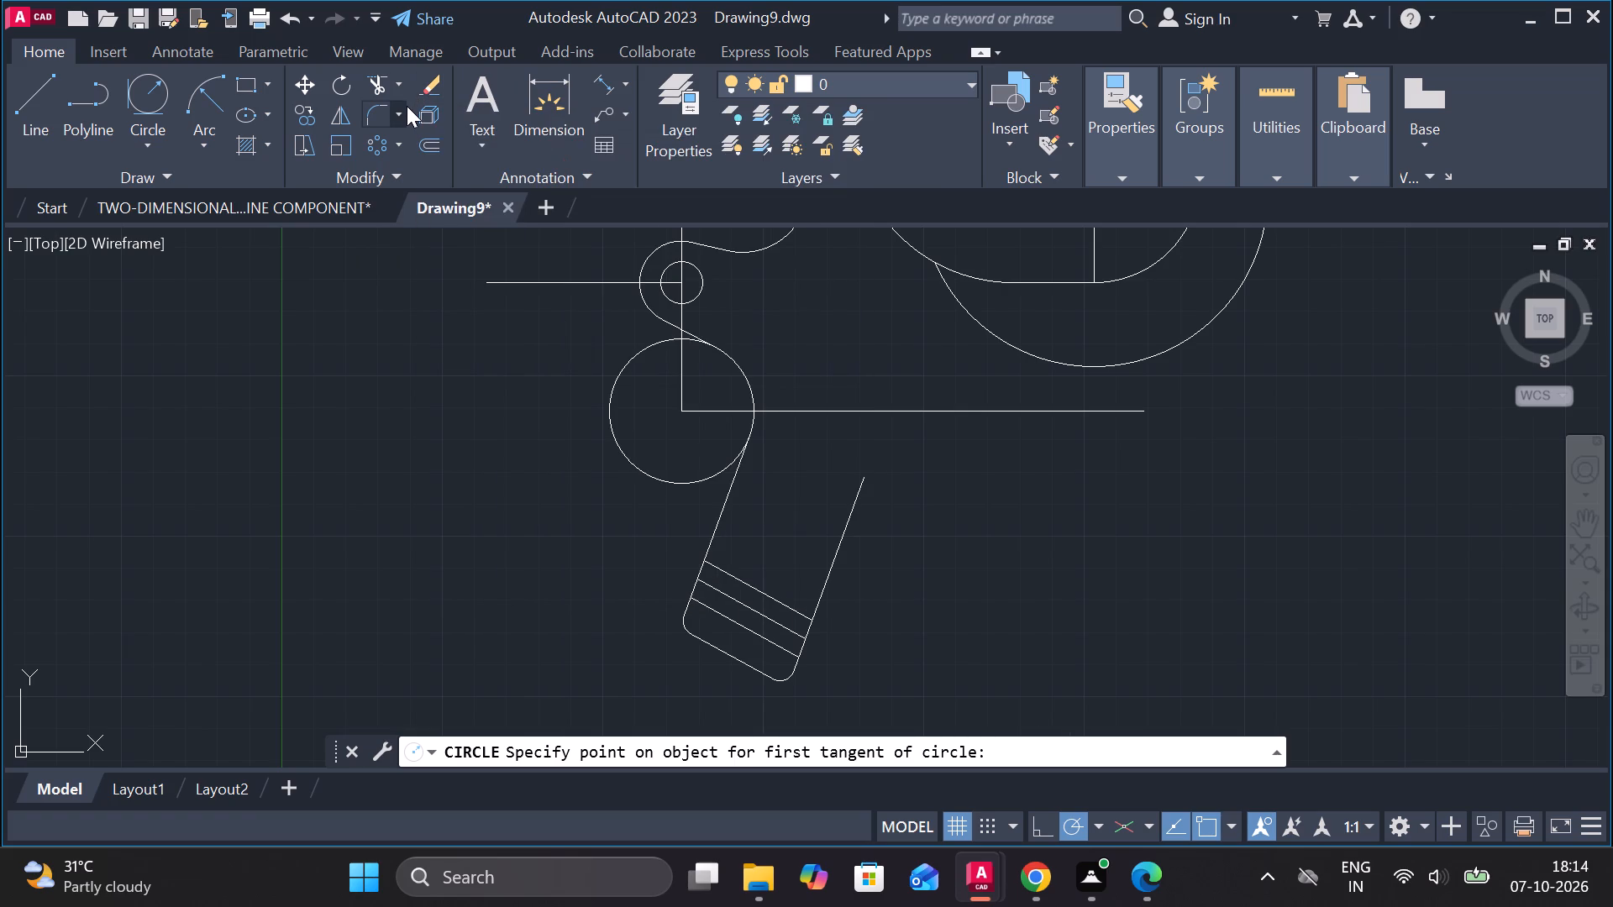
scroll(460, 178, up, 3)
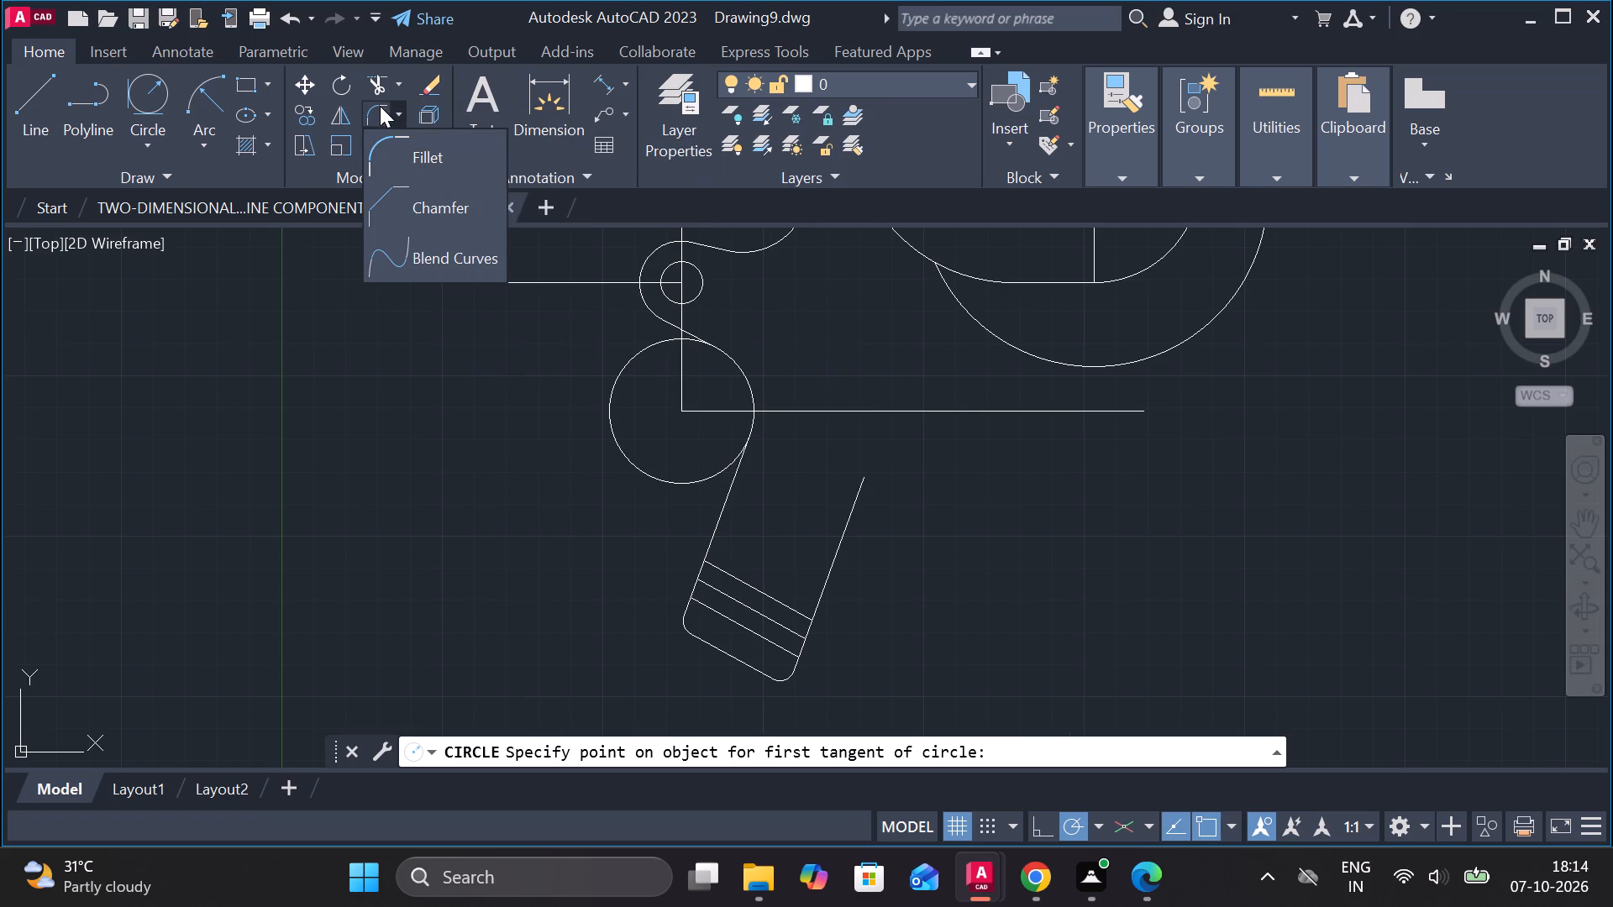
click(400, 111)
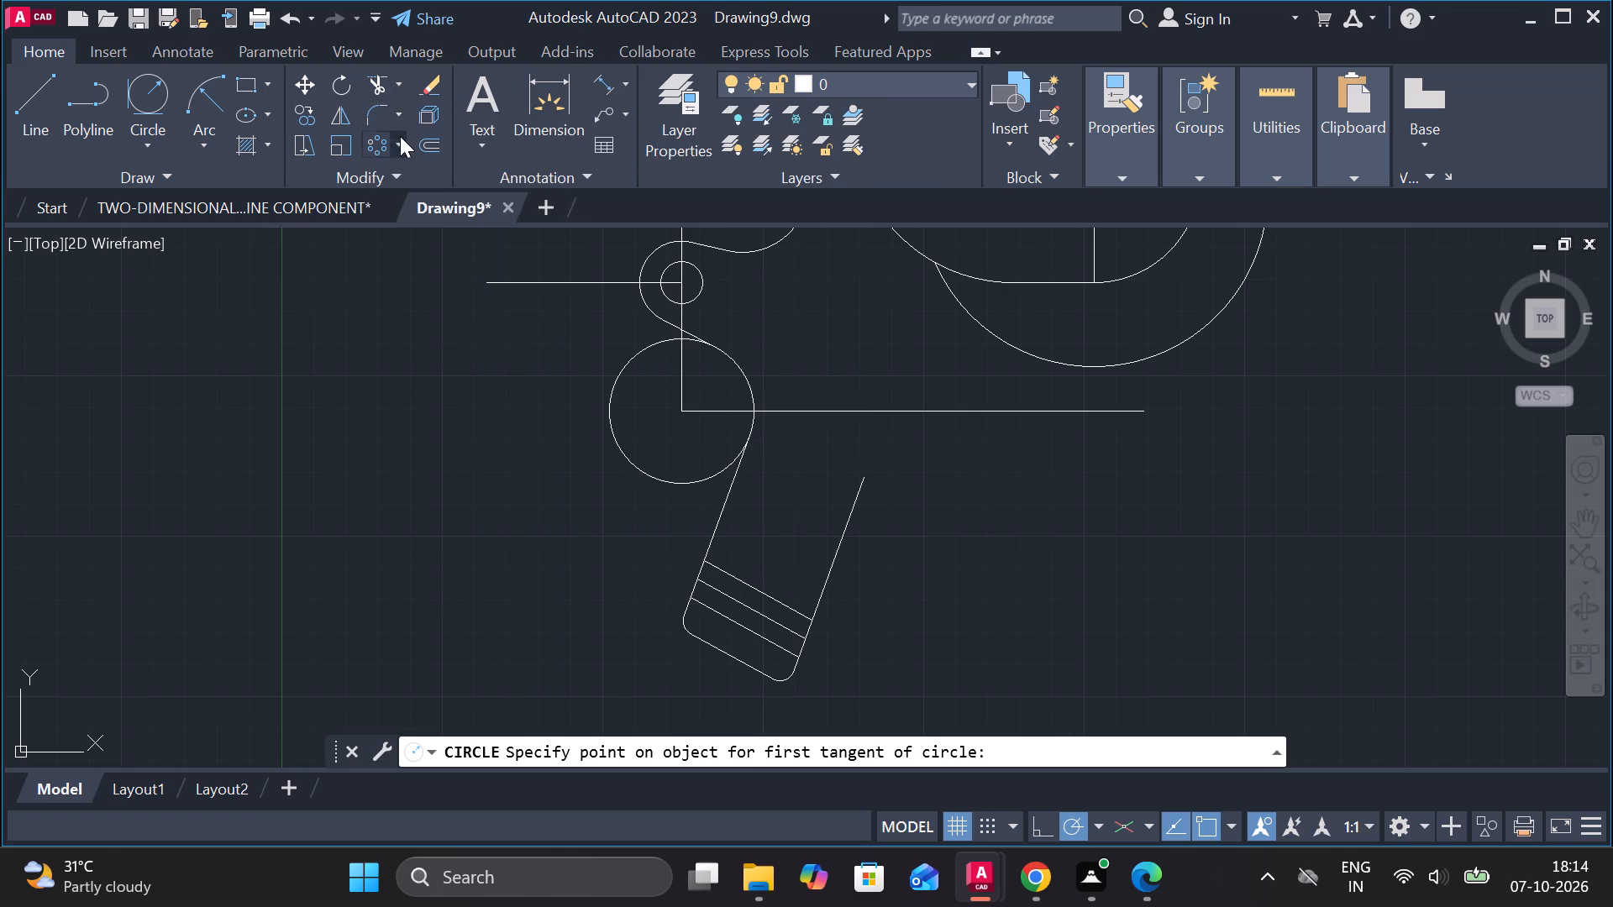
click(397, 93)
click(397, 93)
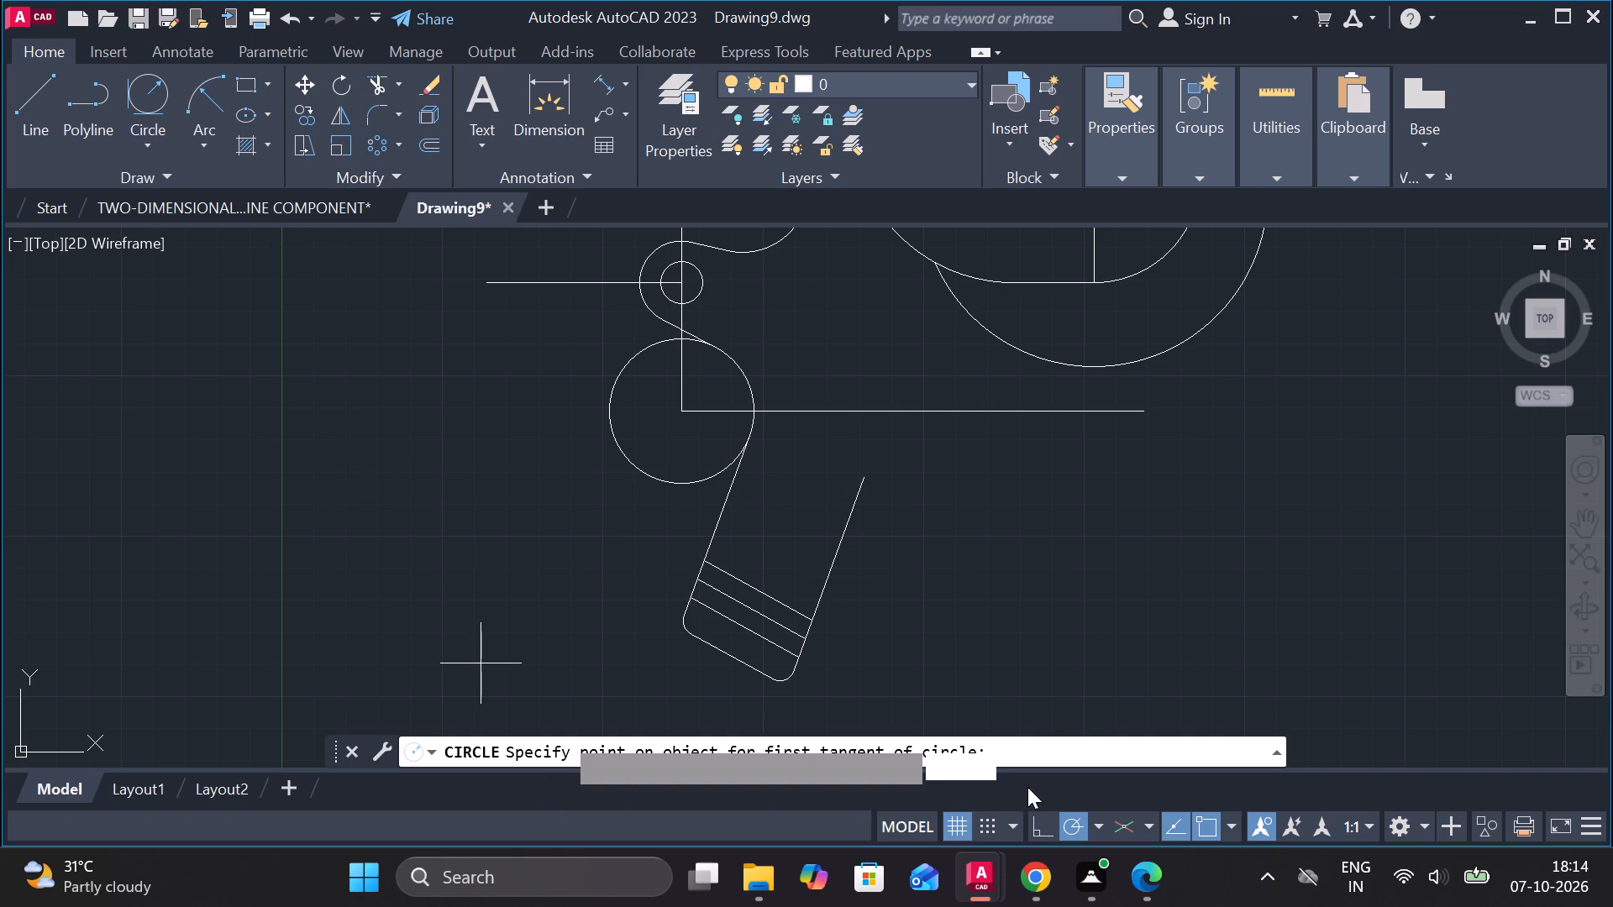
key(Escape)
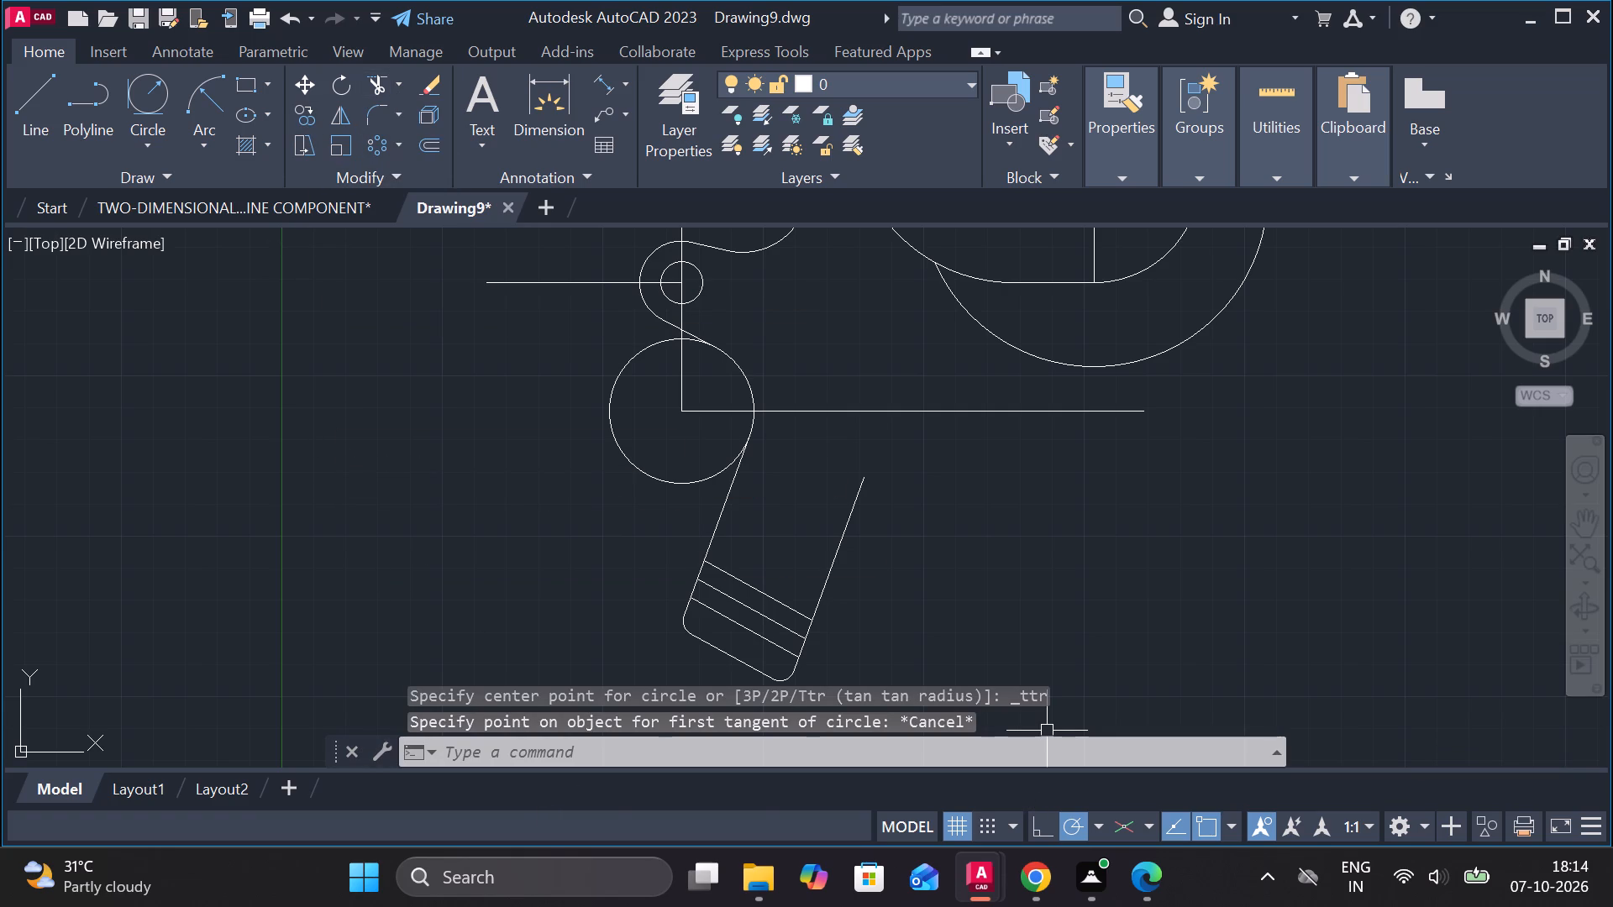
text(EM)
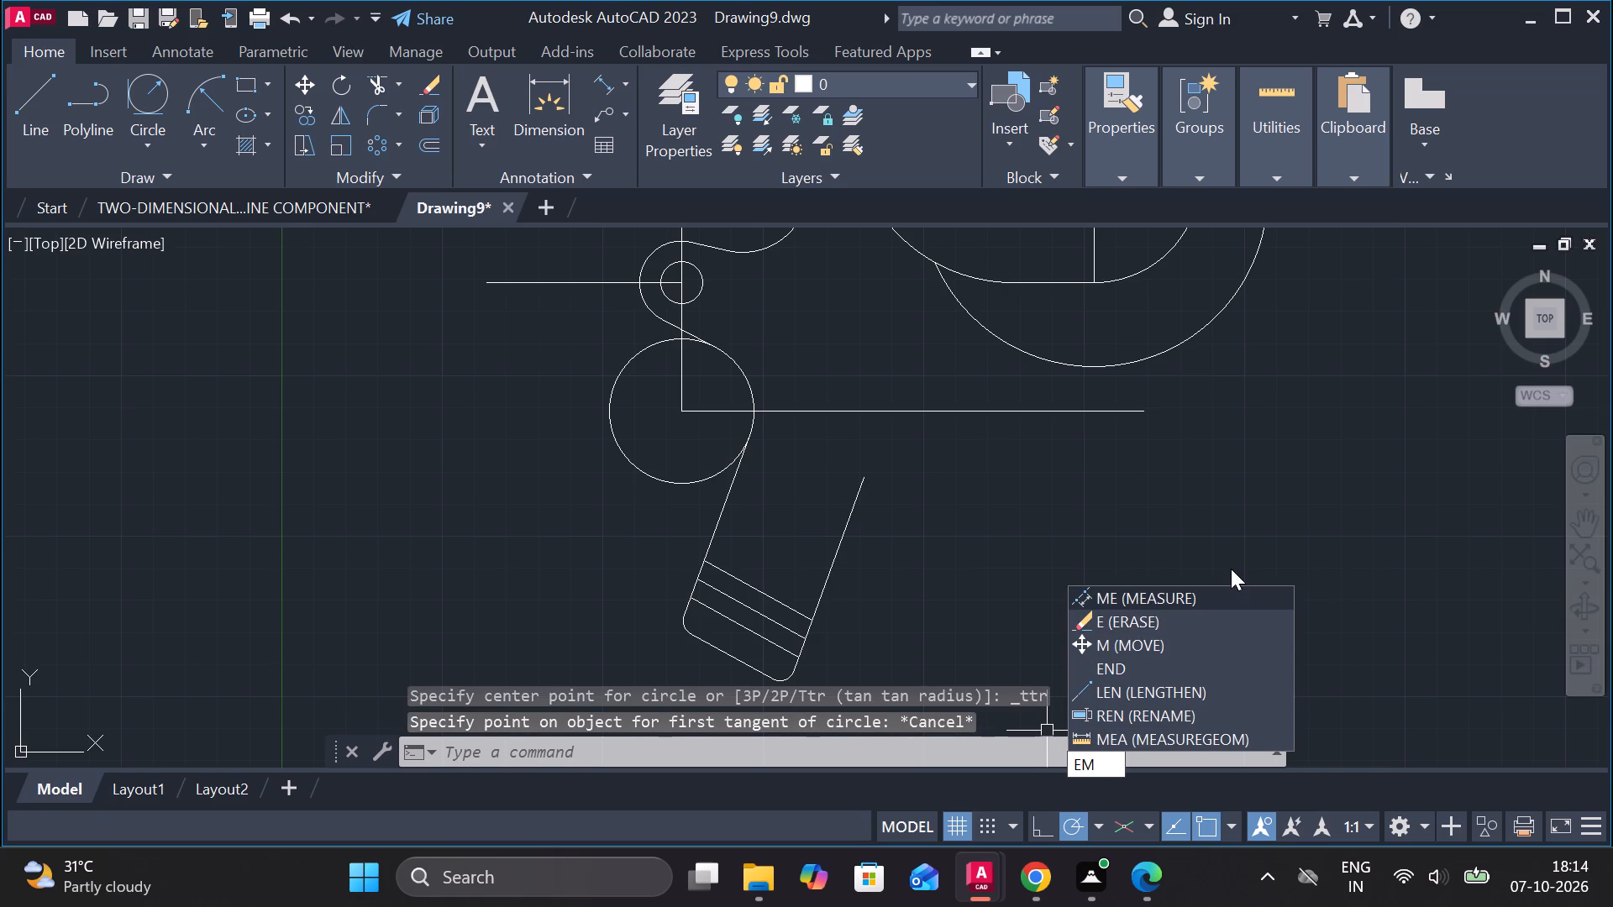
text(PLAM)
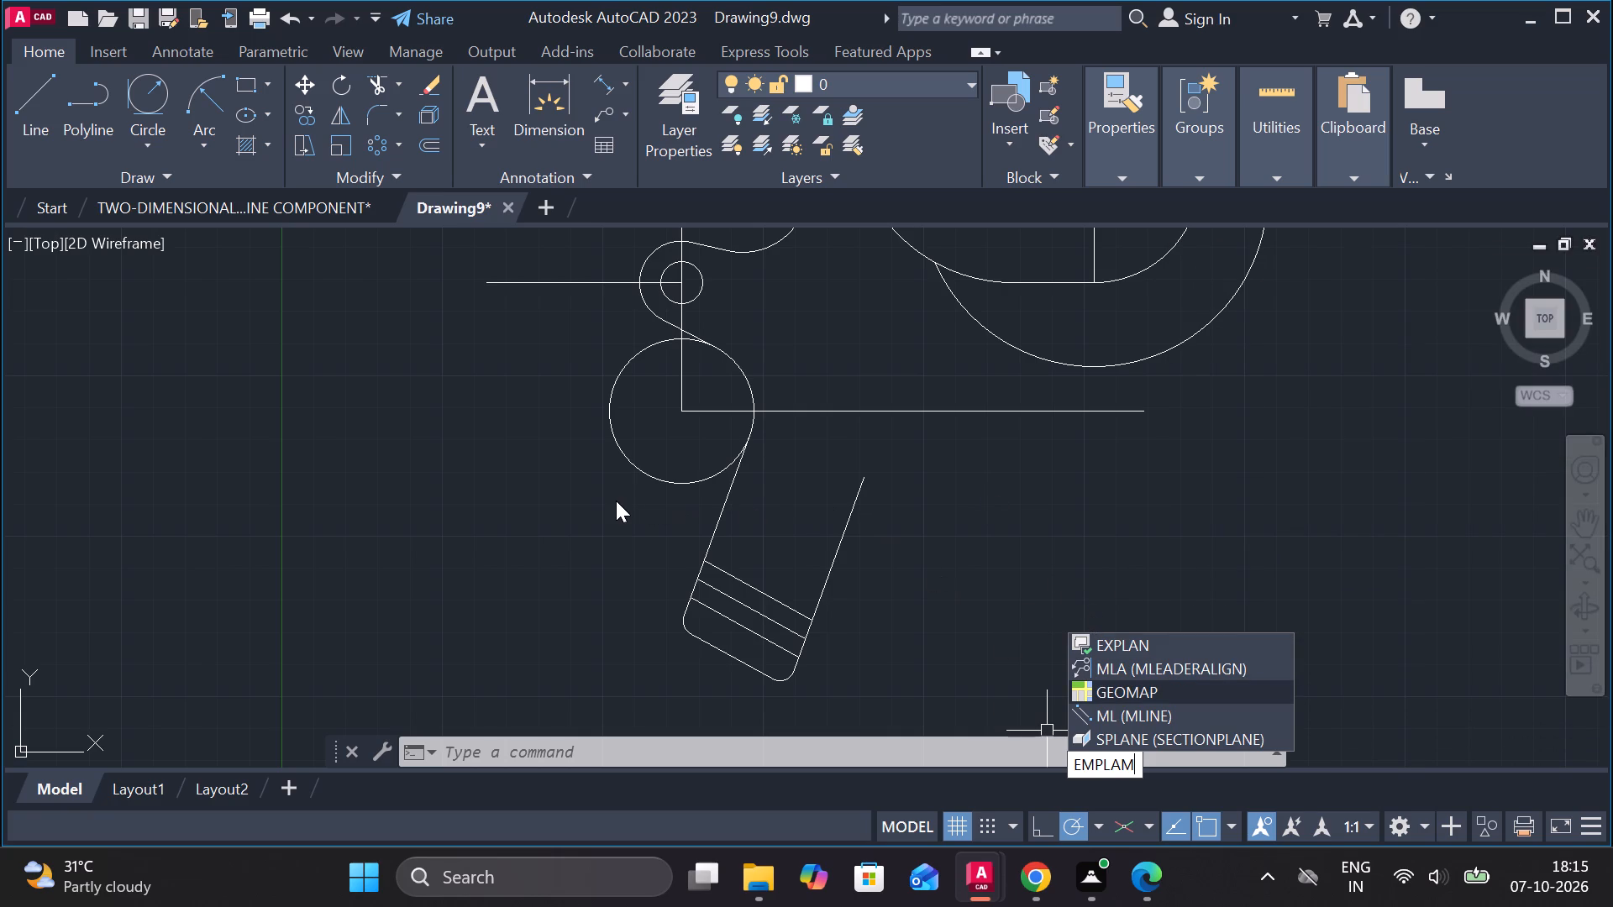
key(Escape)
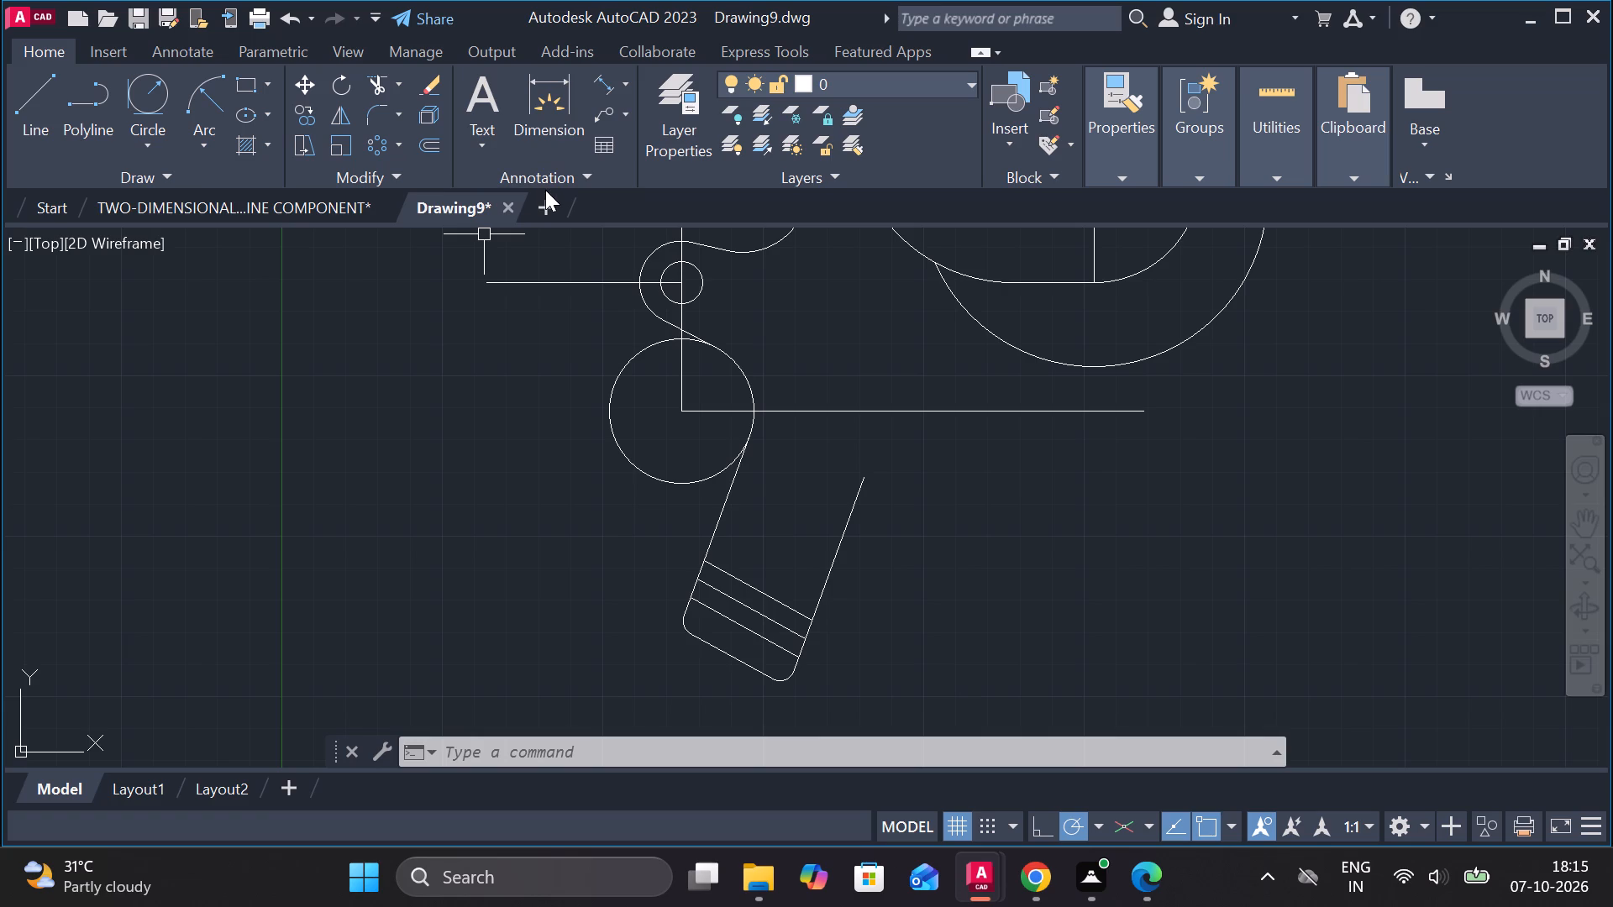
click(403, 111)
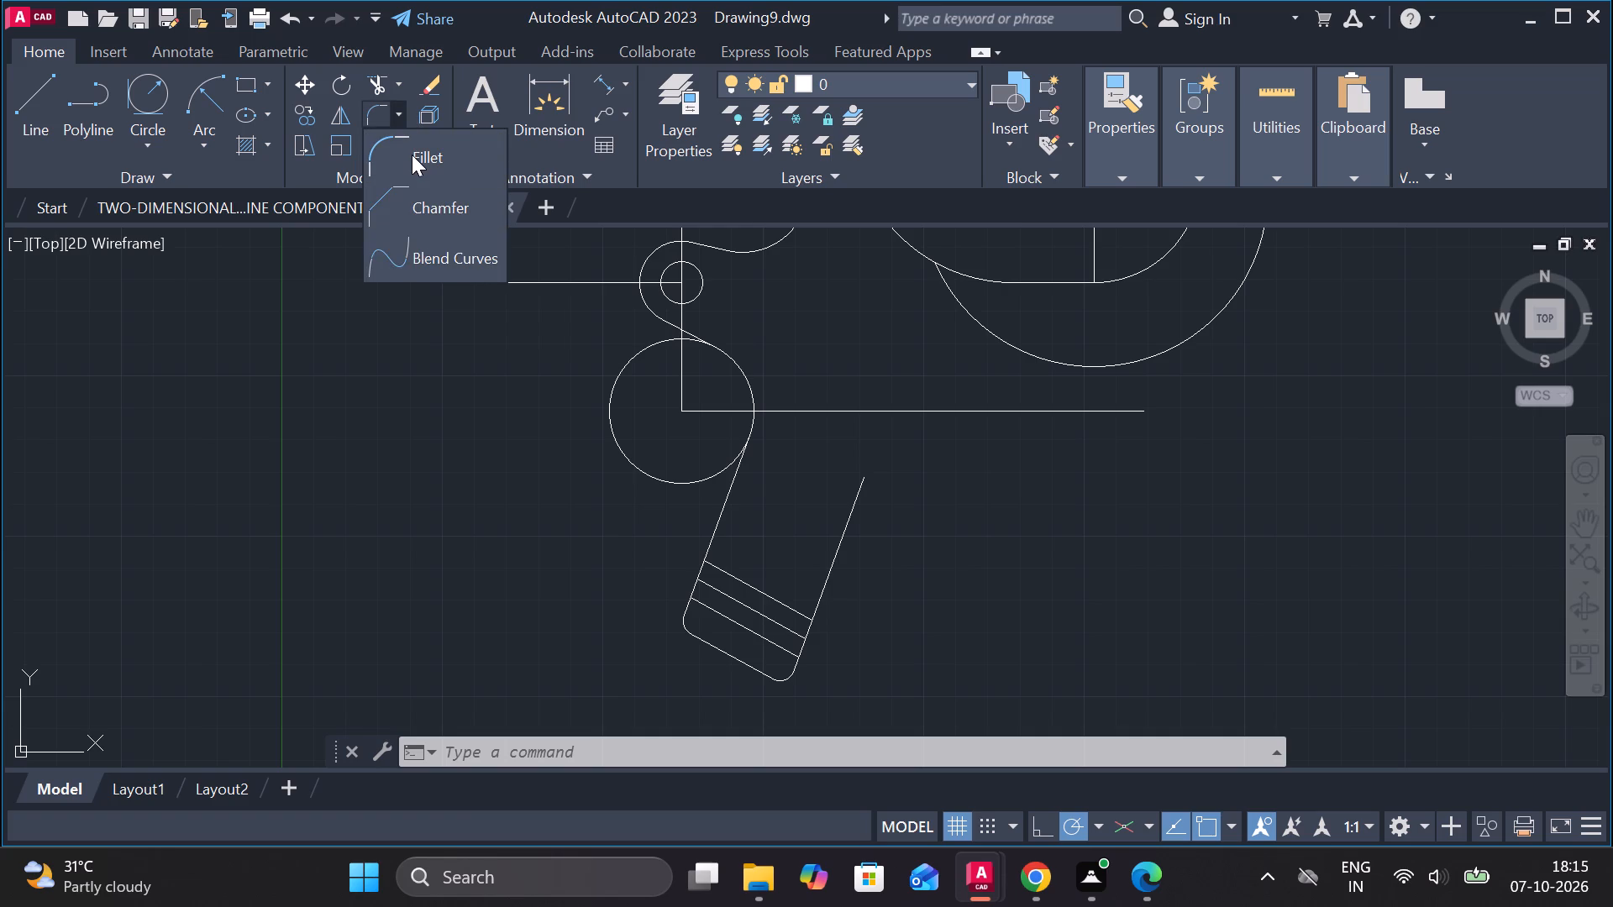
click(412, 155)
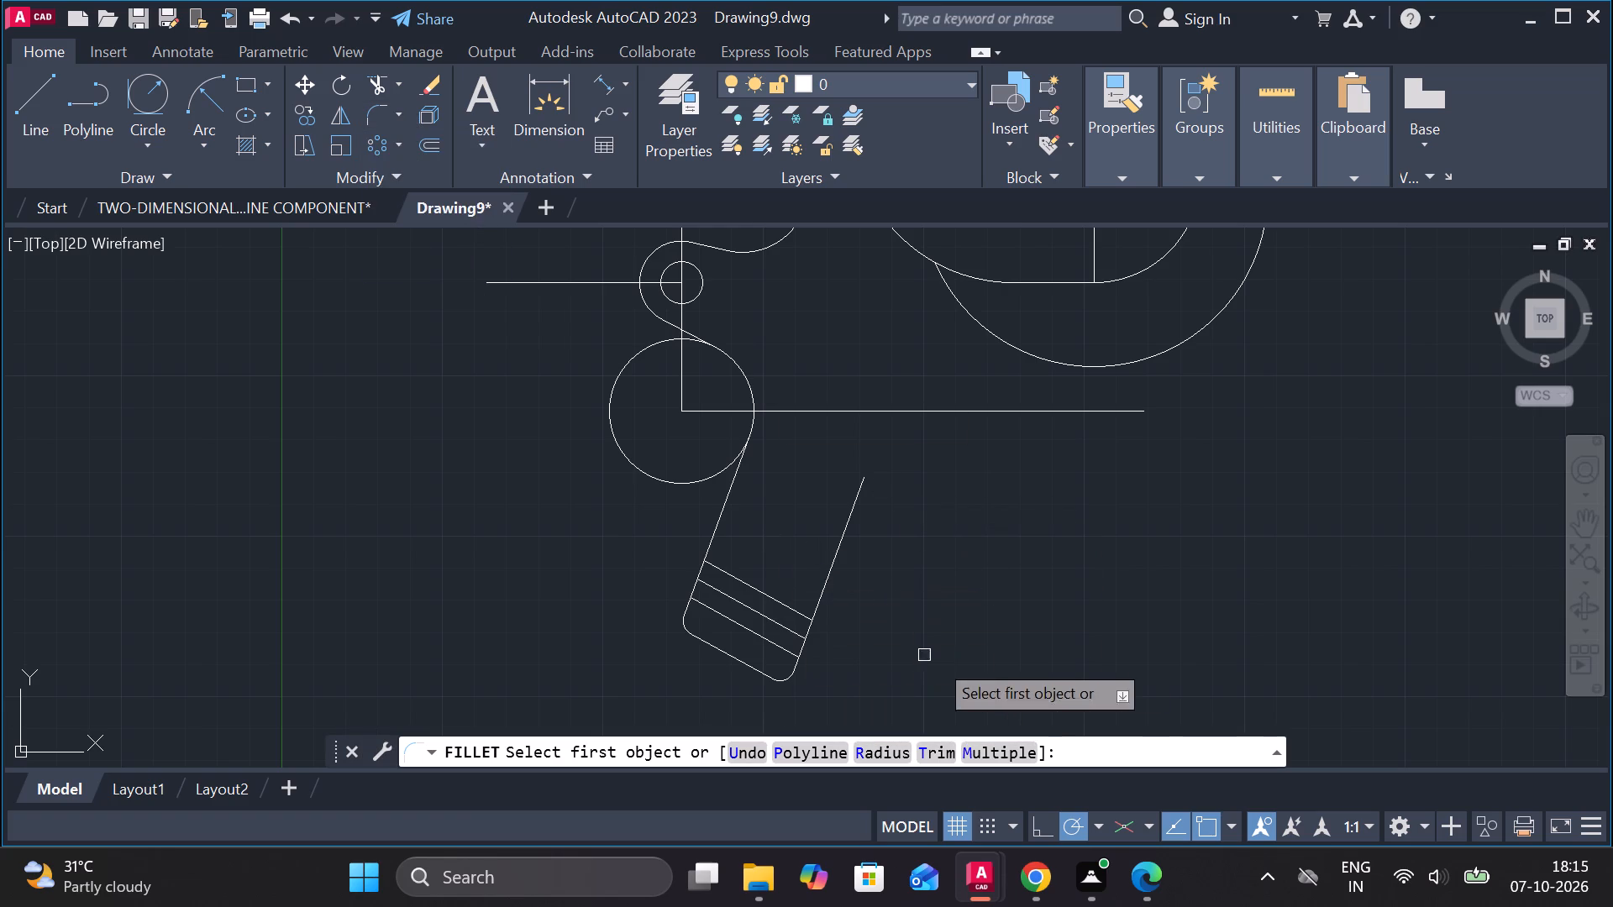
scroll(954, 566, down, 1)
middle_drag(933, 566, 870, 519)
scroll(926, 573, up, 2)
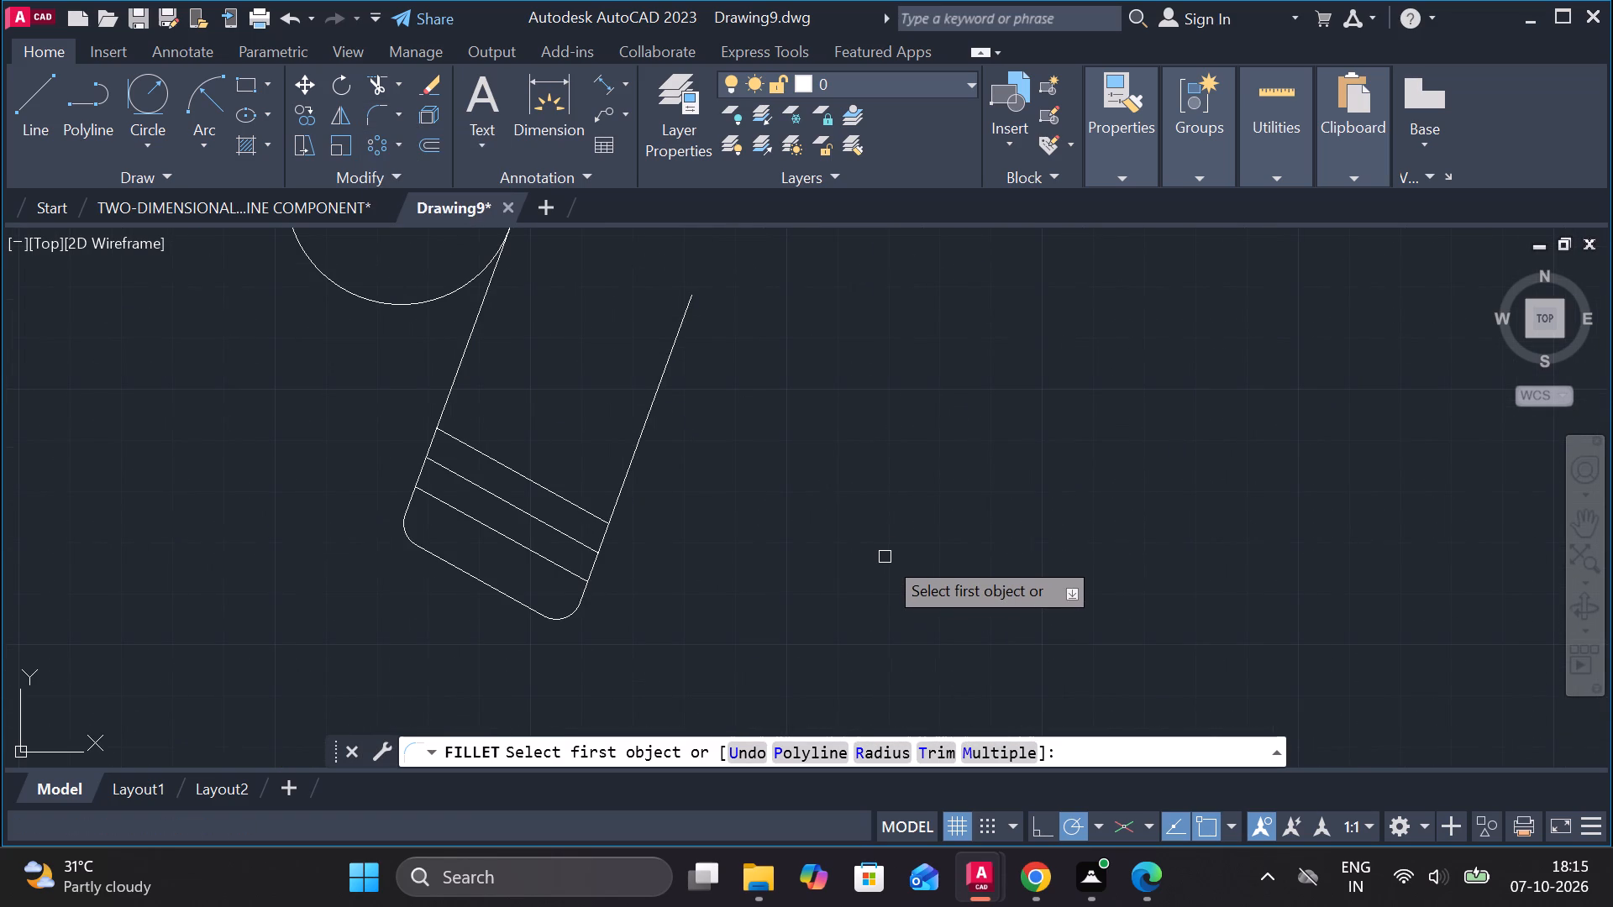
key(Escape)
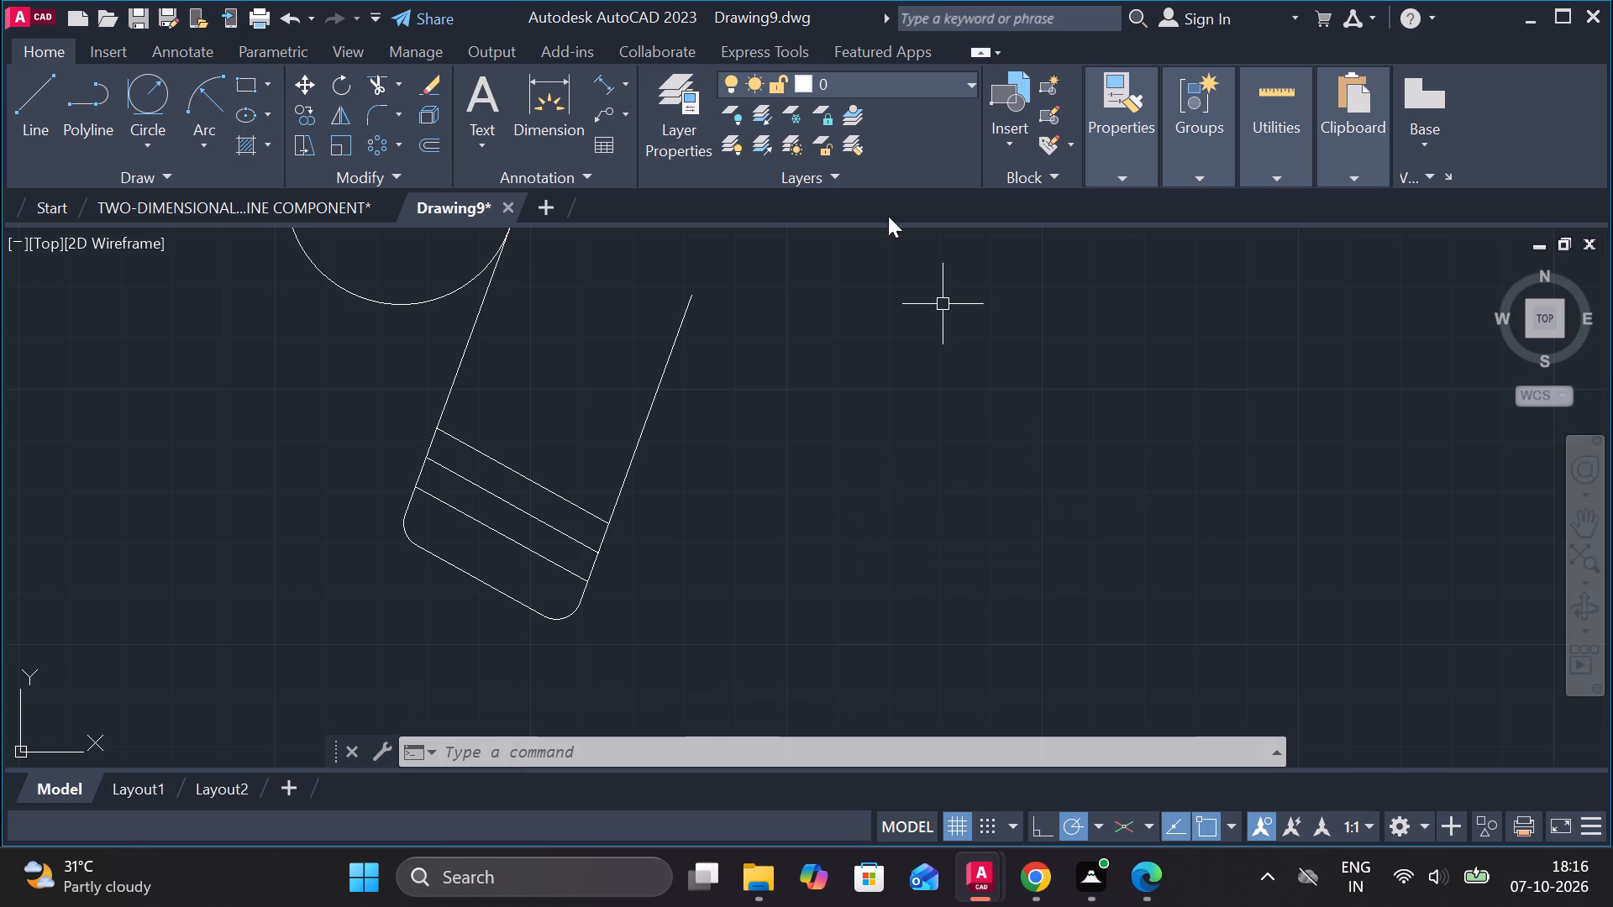
Draw a circle of radius 50 tangent to the outer slanted line and the large hook's bottom arc.
click(154, 102)
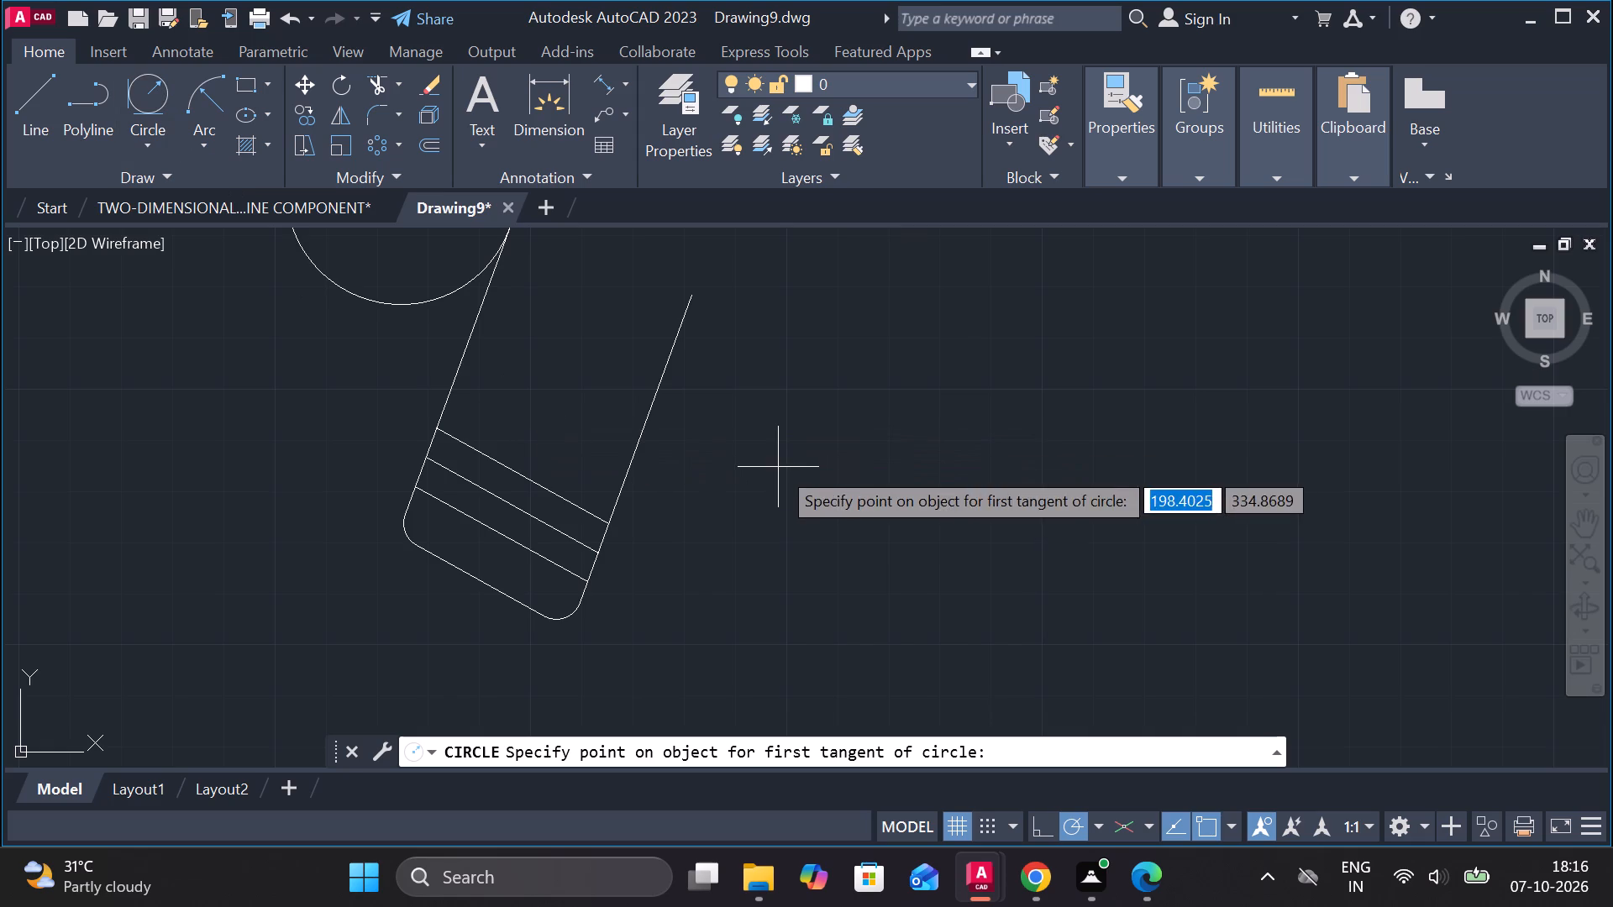
click(665, 379)
middle_drag(804, 387, 701, 627)
click(1003, 357)
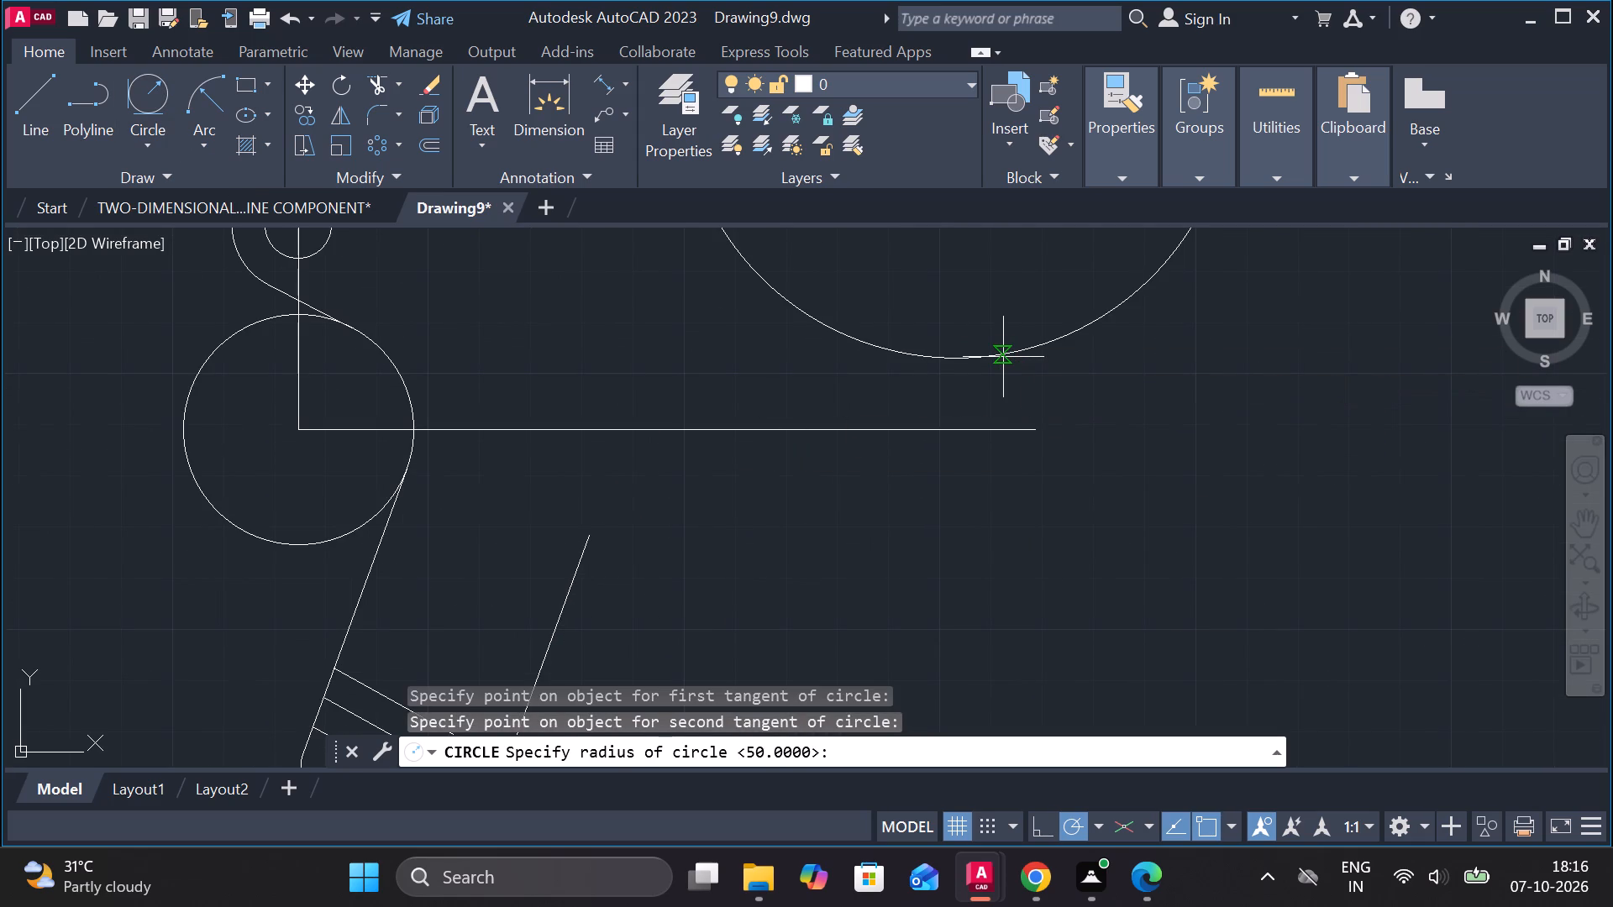
text(50)
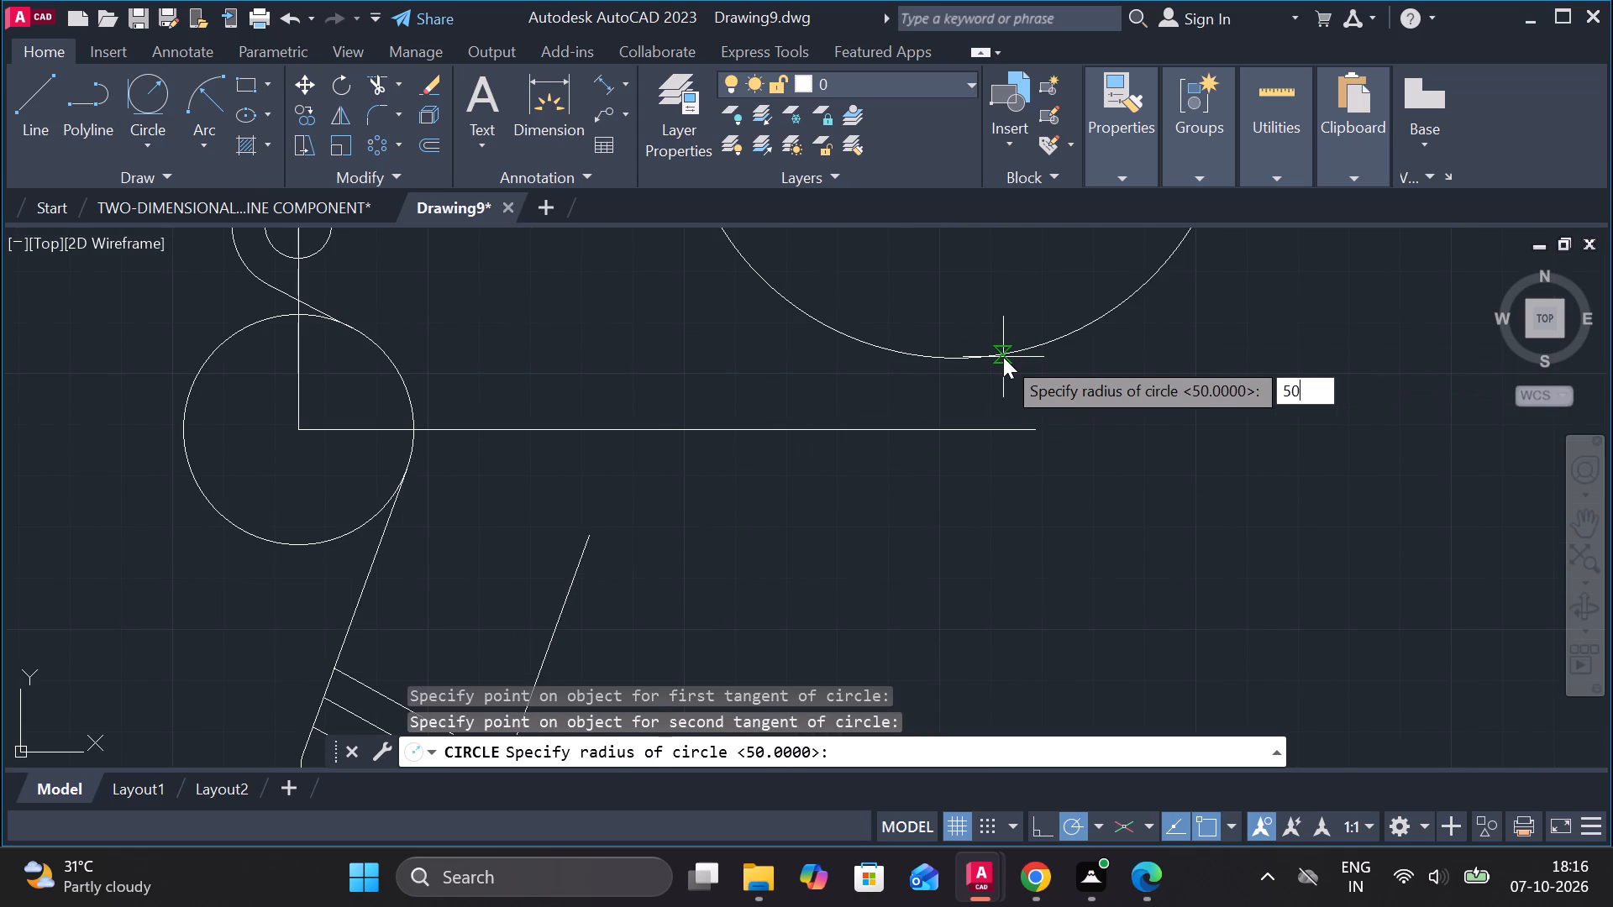
key(Return)
Trim the new circle's upper portion between its tangency with the large hook arc and the end of the horizontal line.
scroll(996, 357, down, 2)
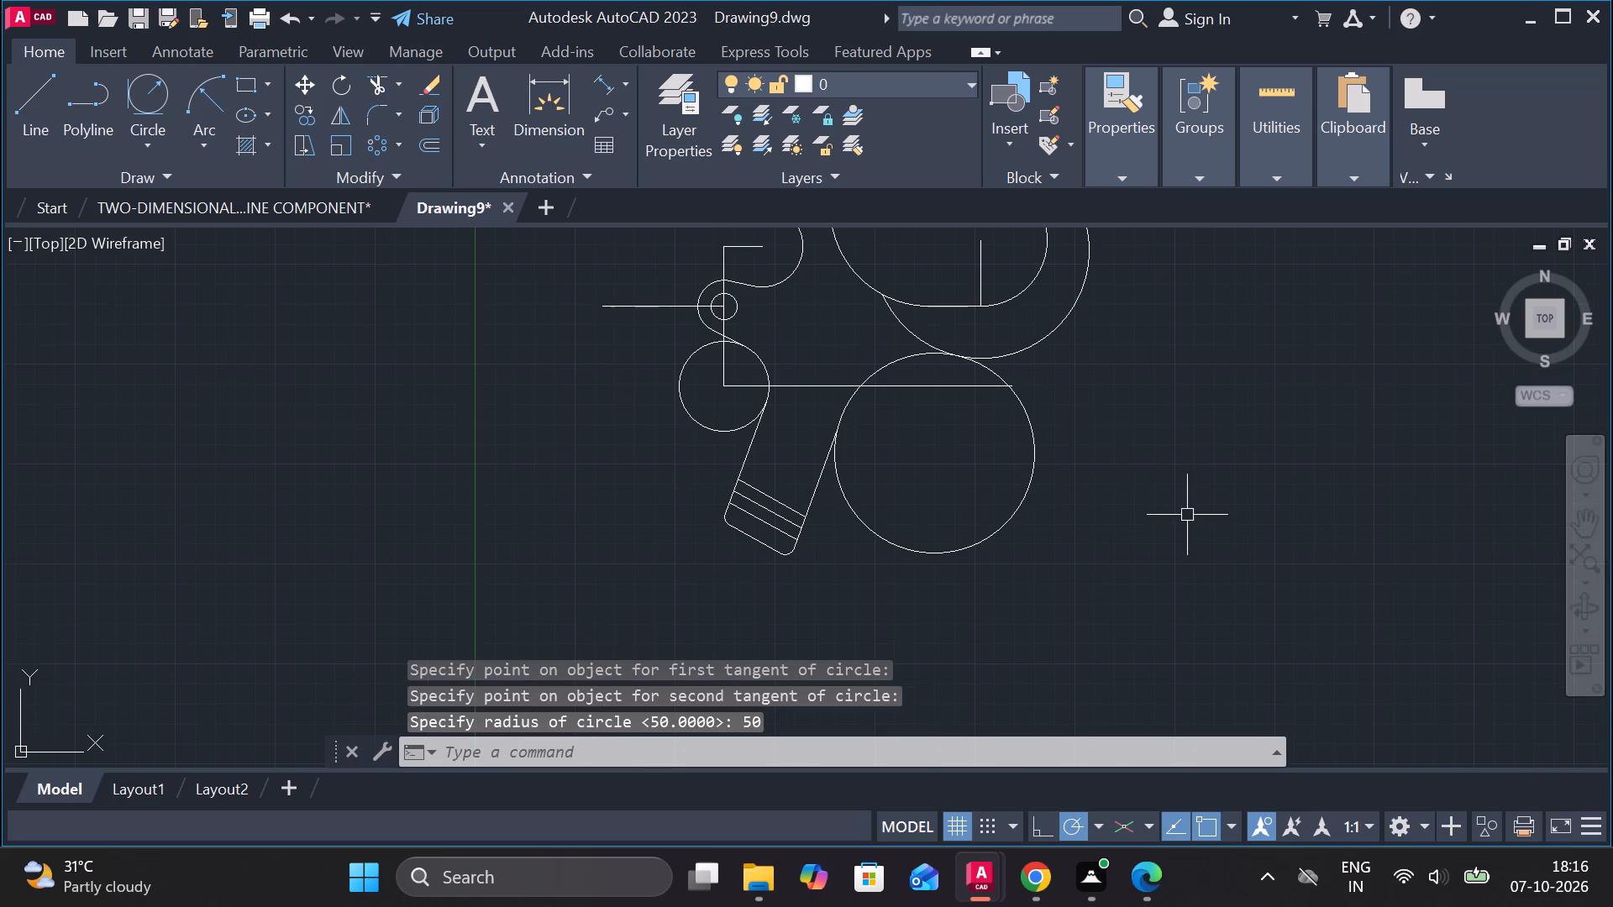
text(TR)
key(Return)
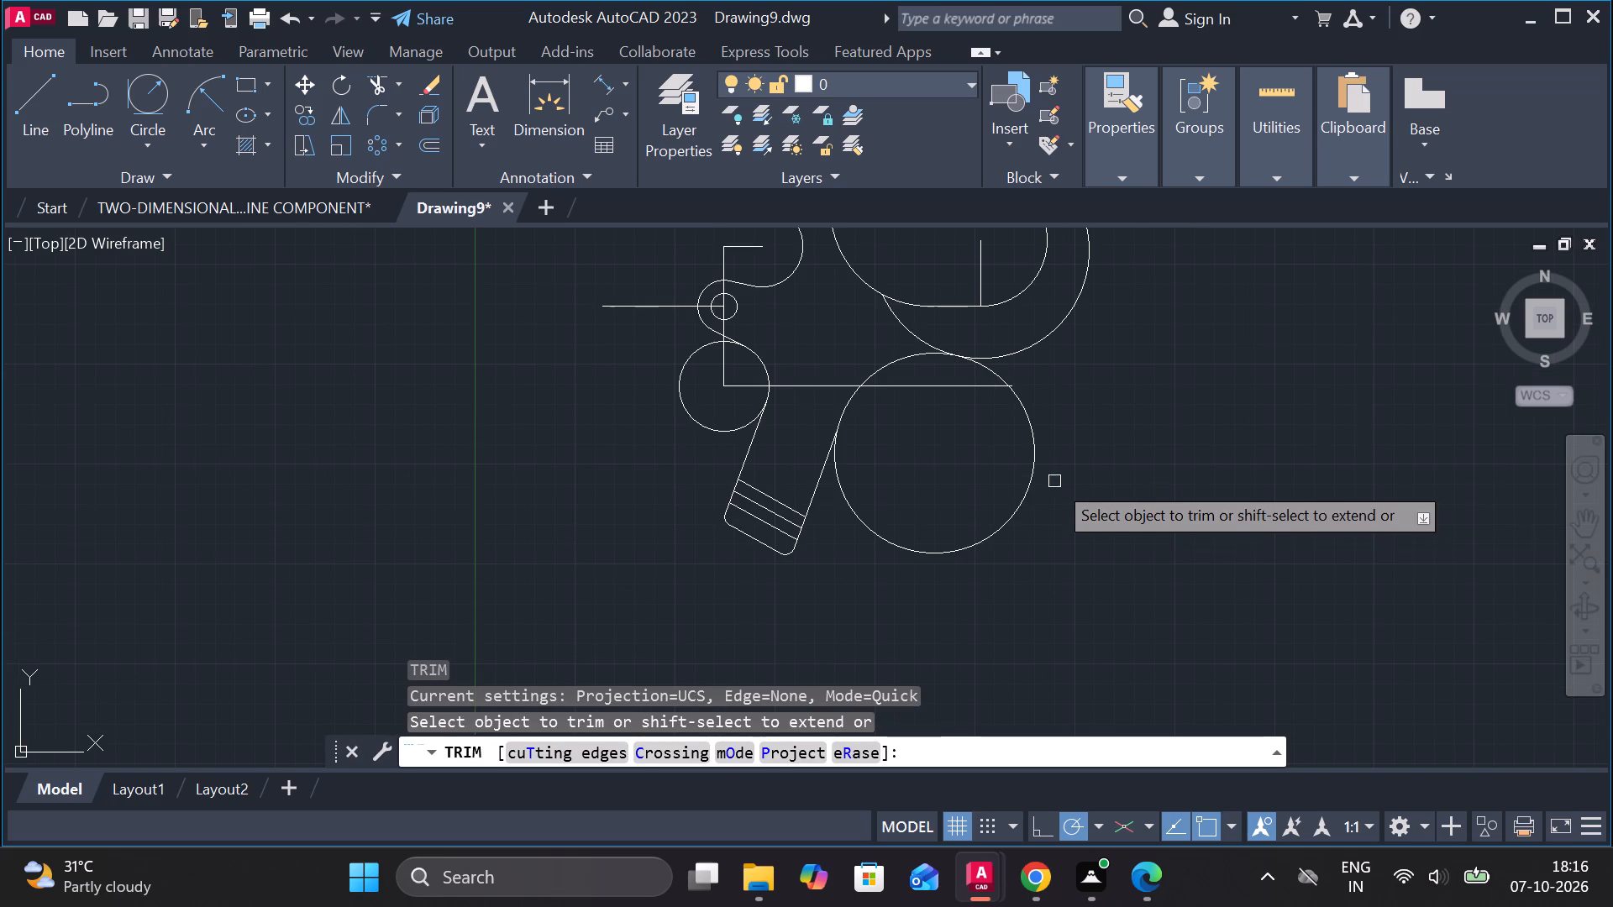
click(1028, 495)
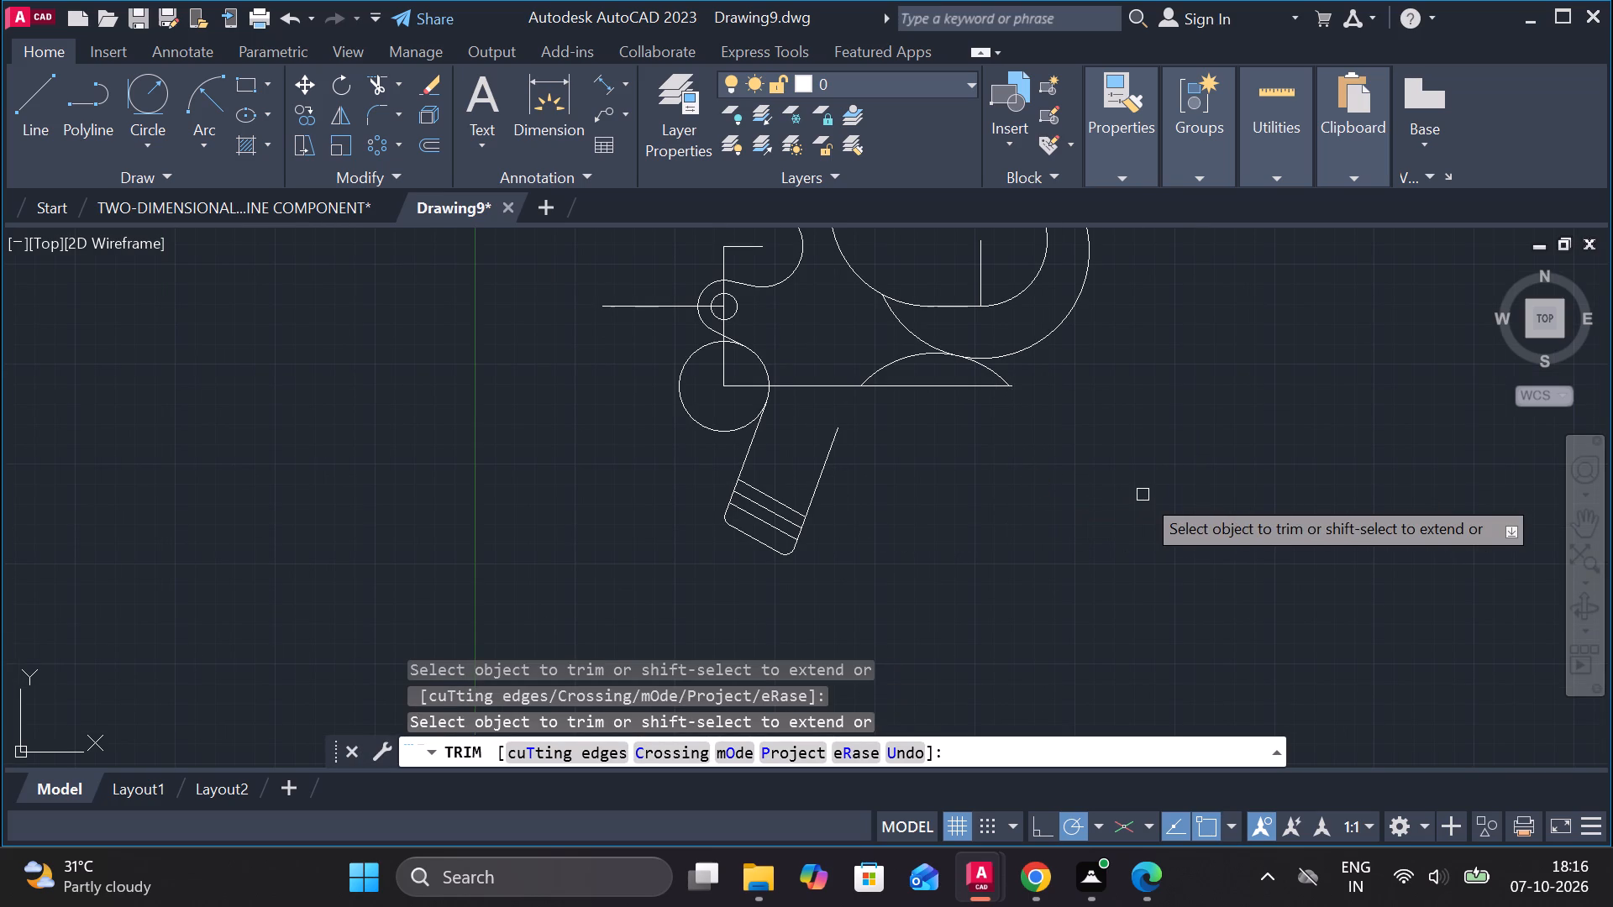
key(ctrl+z)
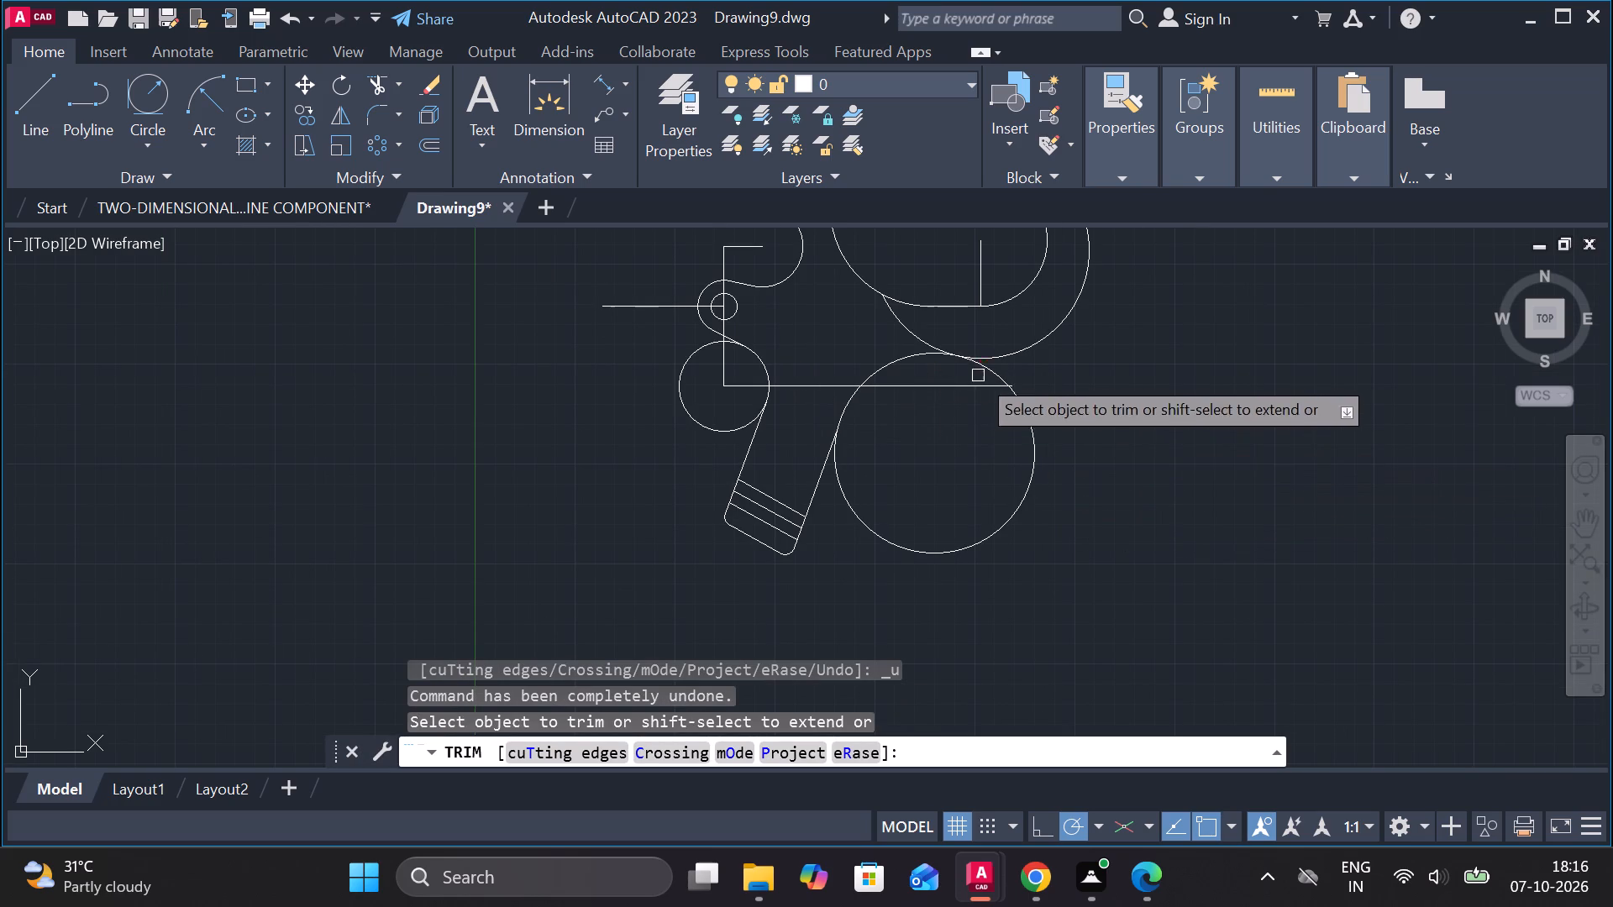
click(995, 375)
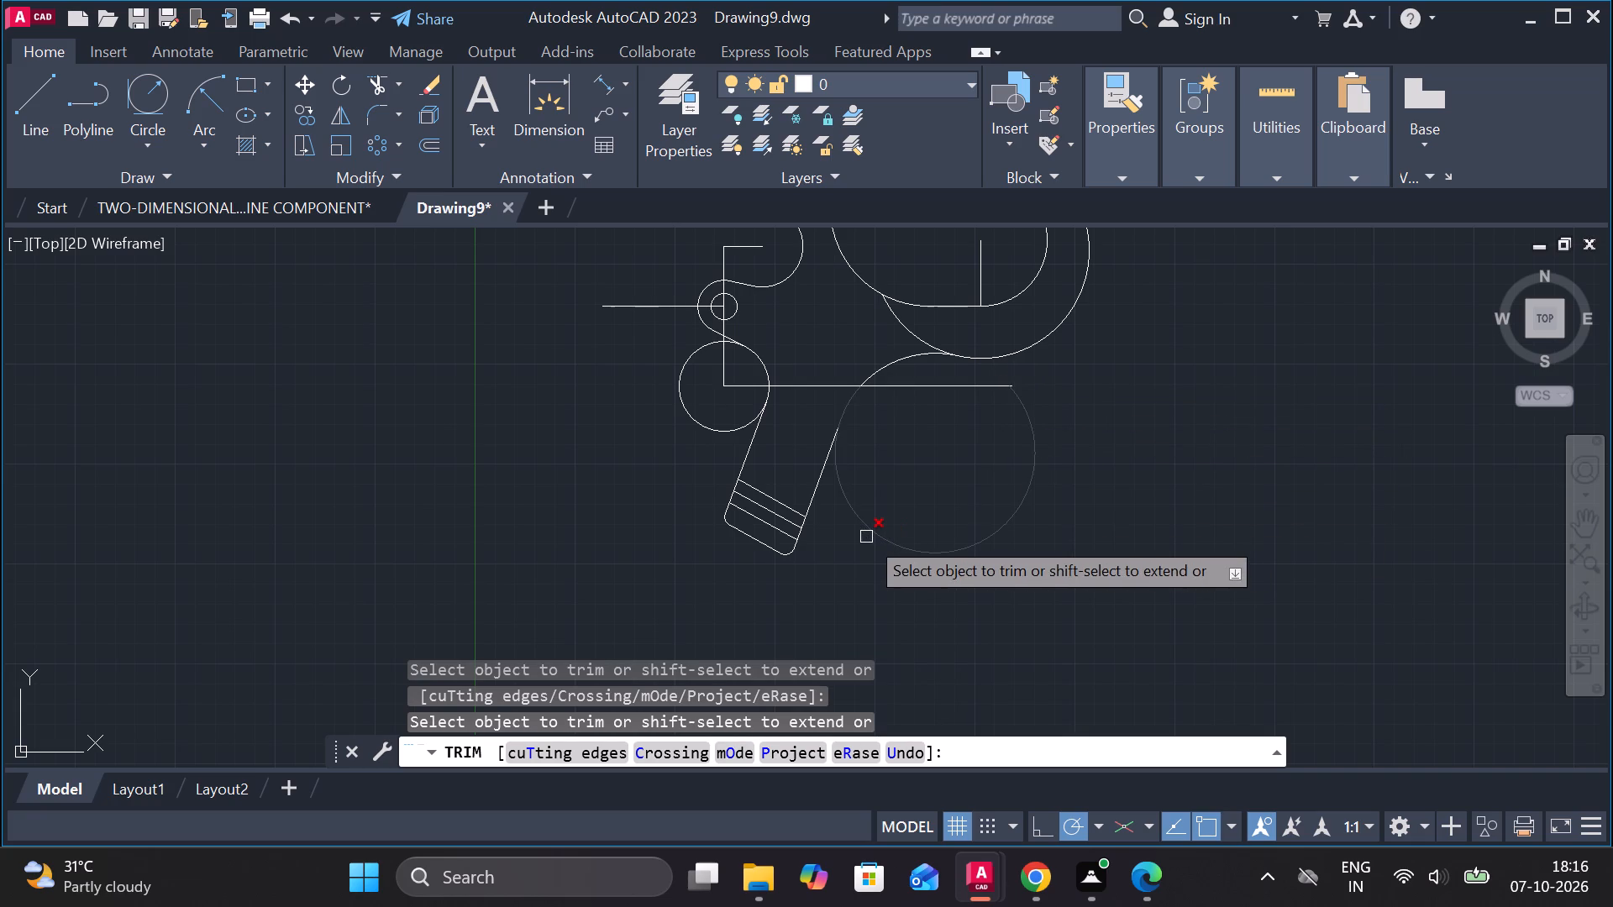
scroll(796, 498, up, 2)
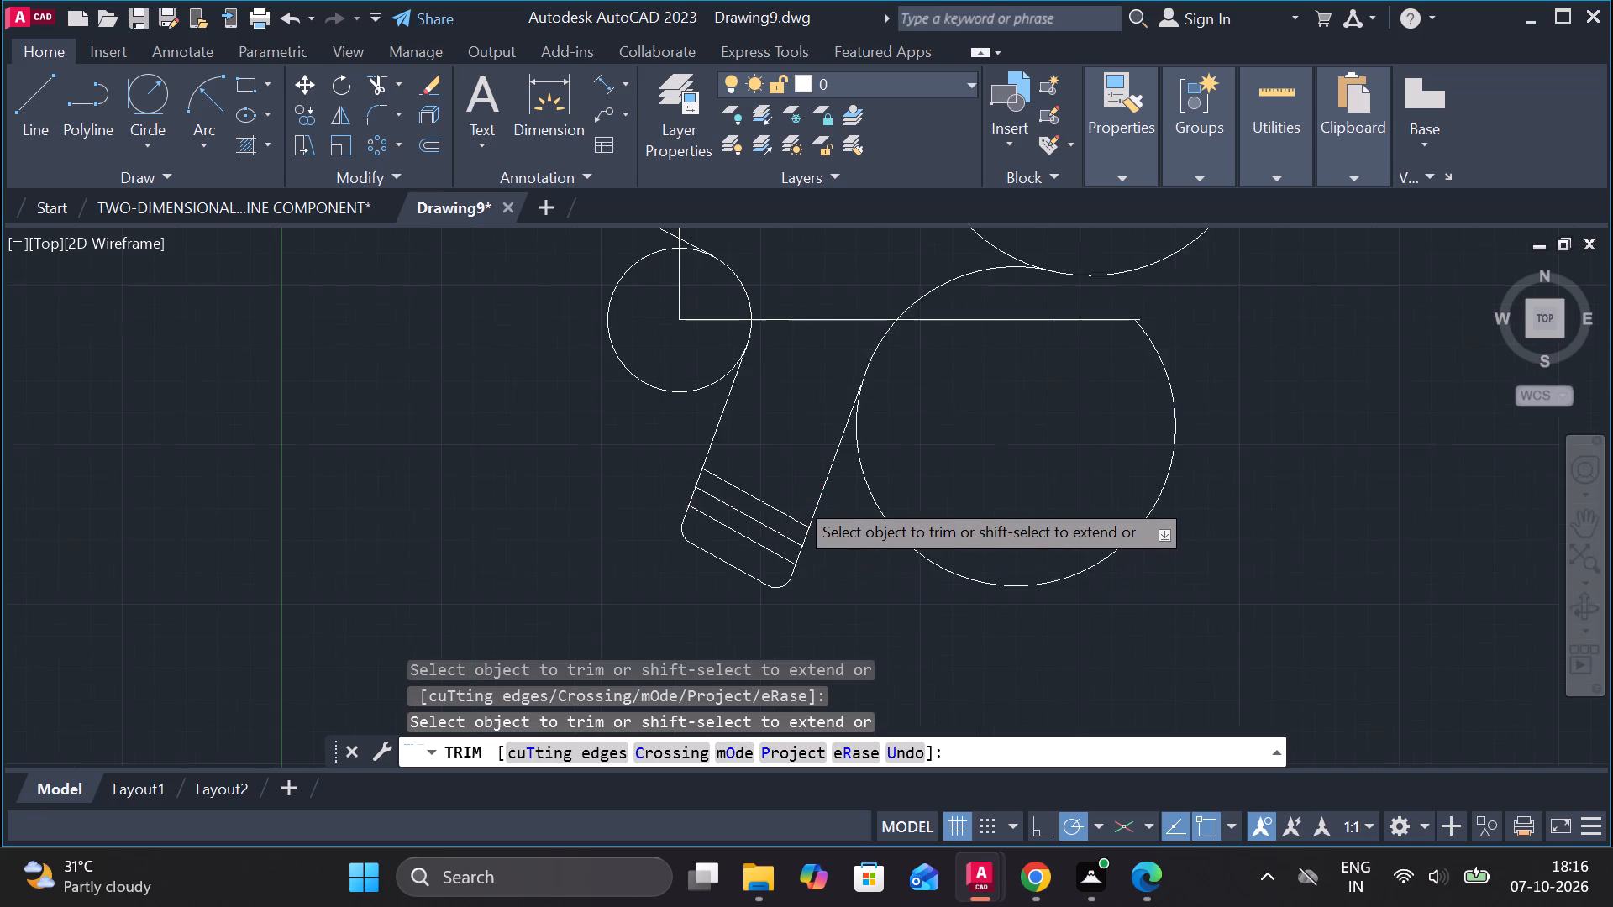
middle_drag(819, 355, 691, 438)
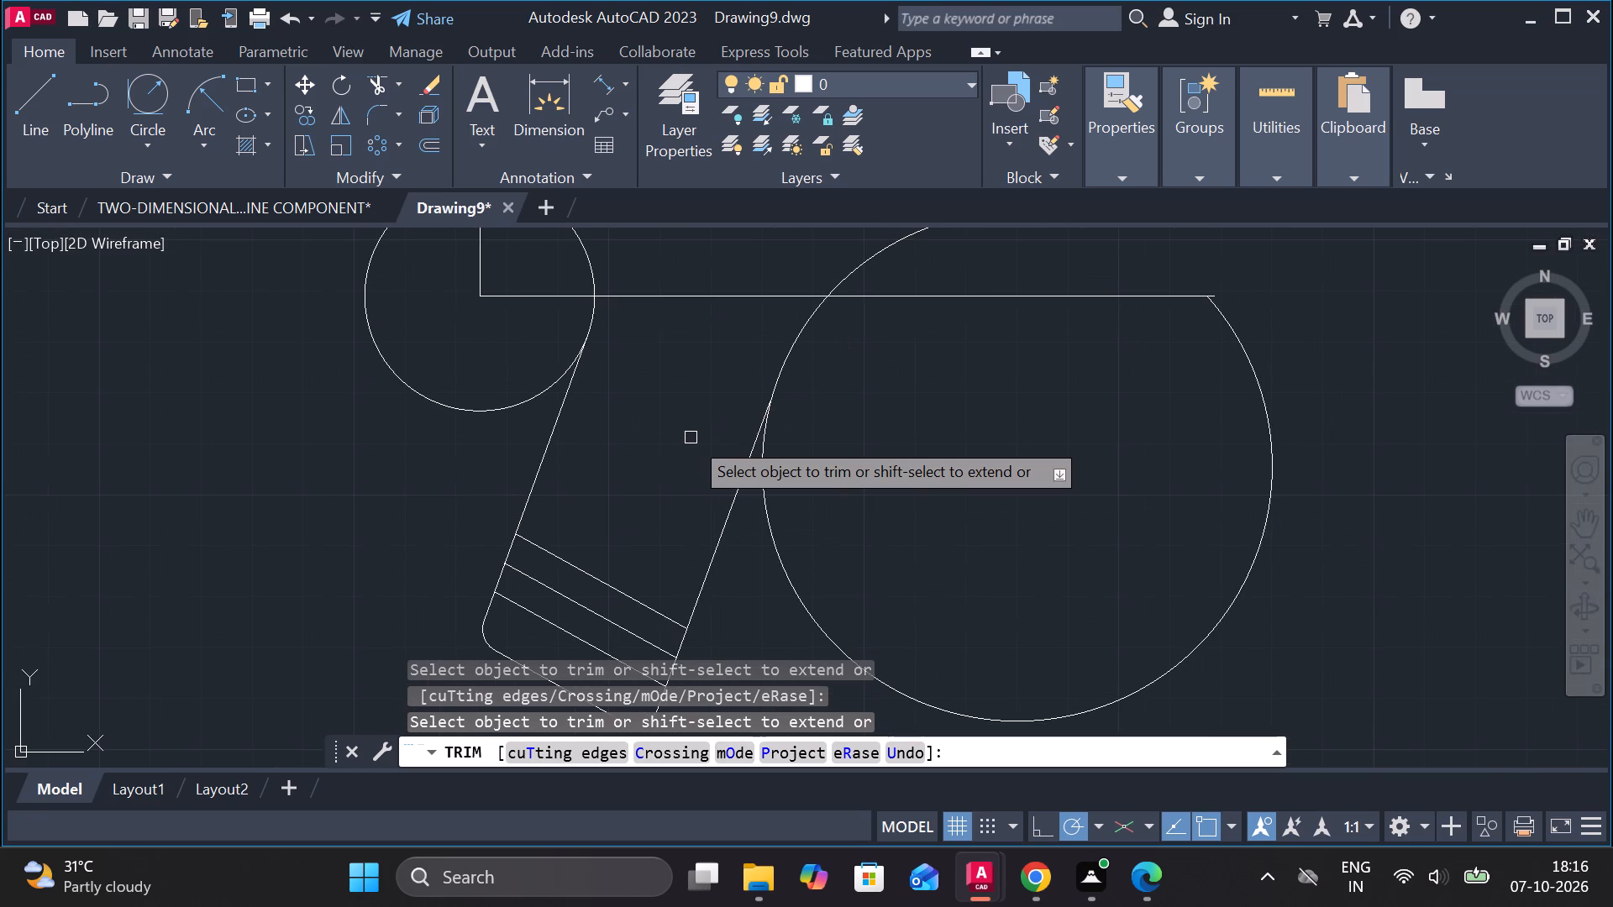
key(Escape)
Extend the outer slanted line's upper end to meet the radius 50 circle.
text(EX)
key(Return)
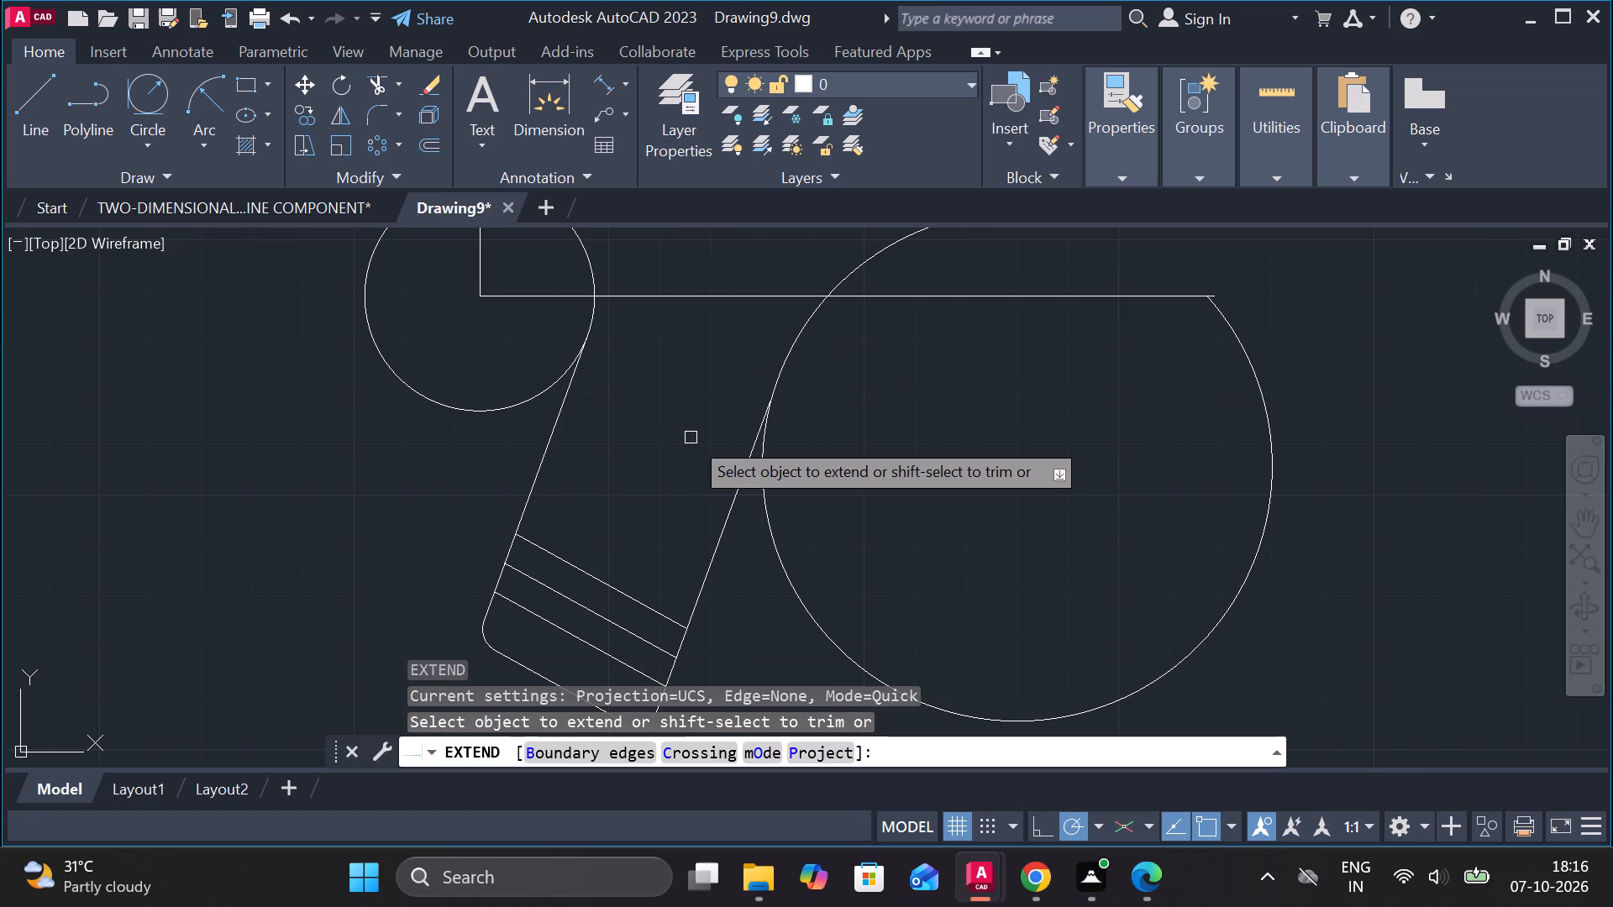
click(736, 475)
key(Escape)
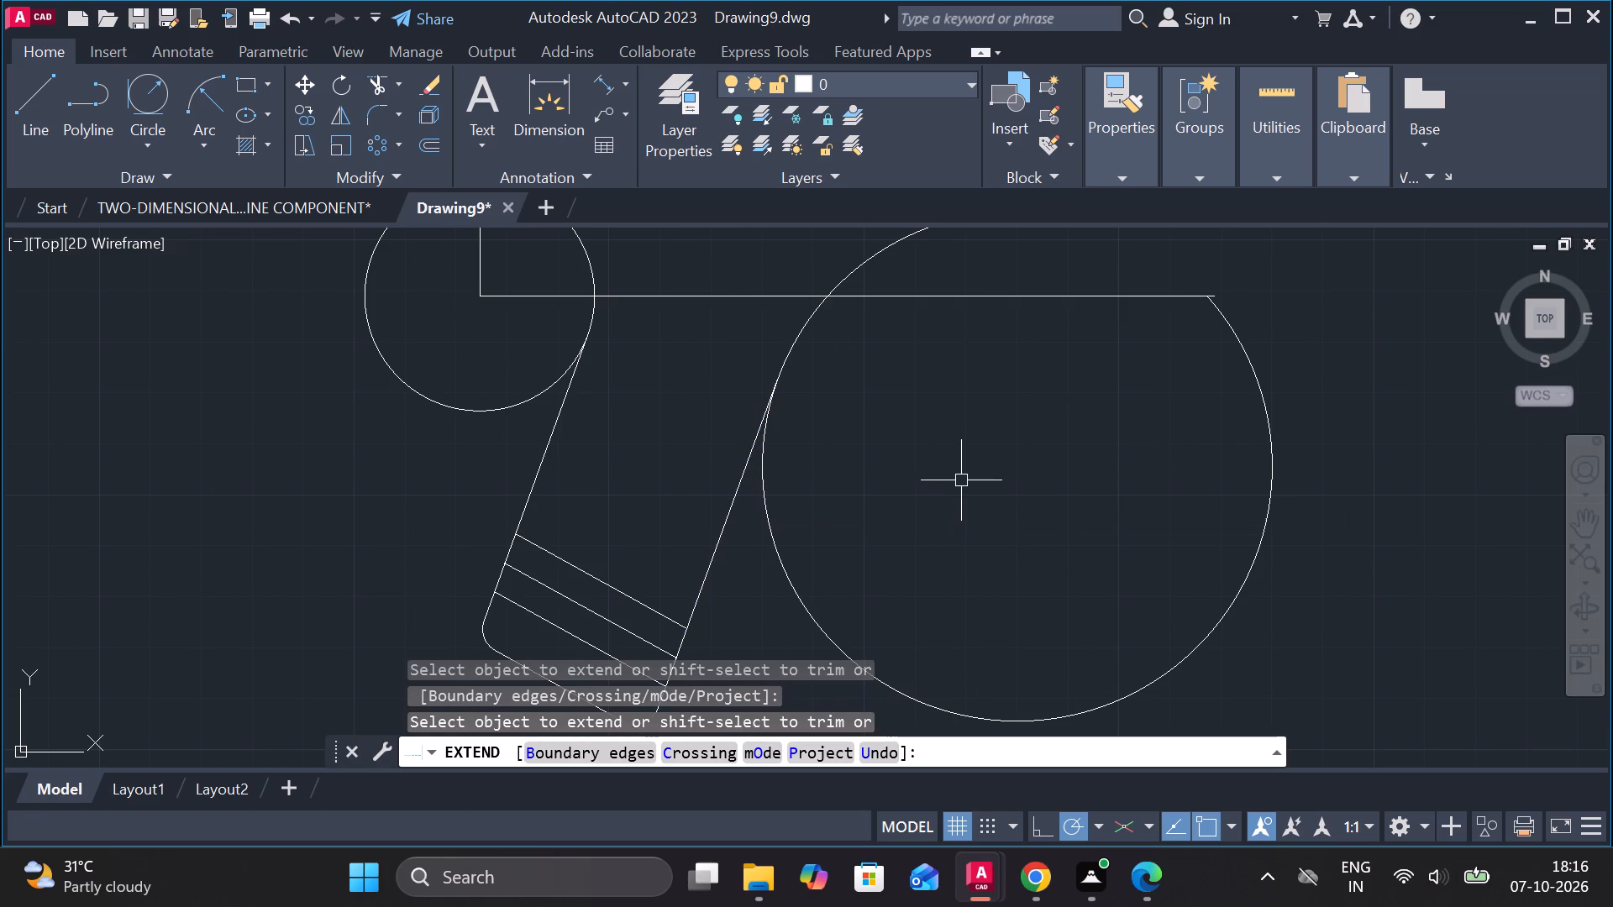
Trim away the radius 50 circle's lower portion and the surplus large hook arc above it, leaving the blend into the slanted line.
text(TR)
key(Return)
drag(1194, 504, 1283, 683)
scroll(1172, 574, down, 2)
middle_drag(1127, 581, 983, 600)
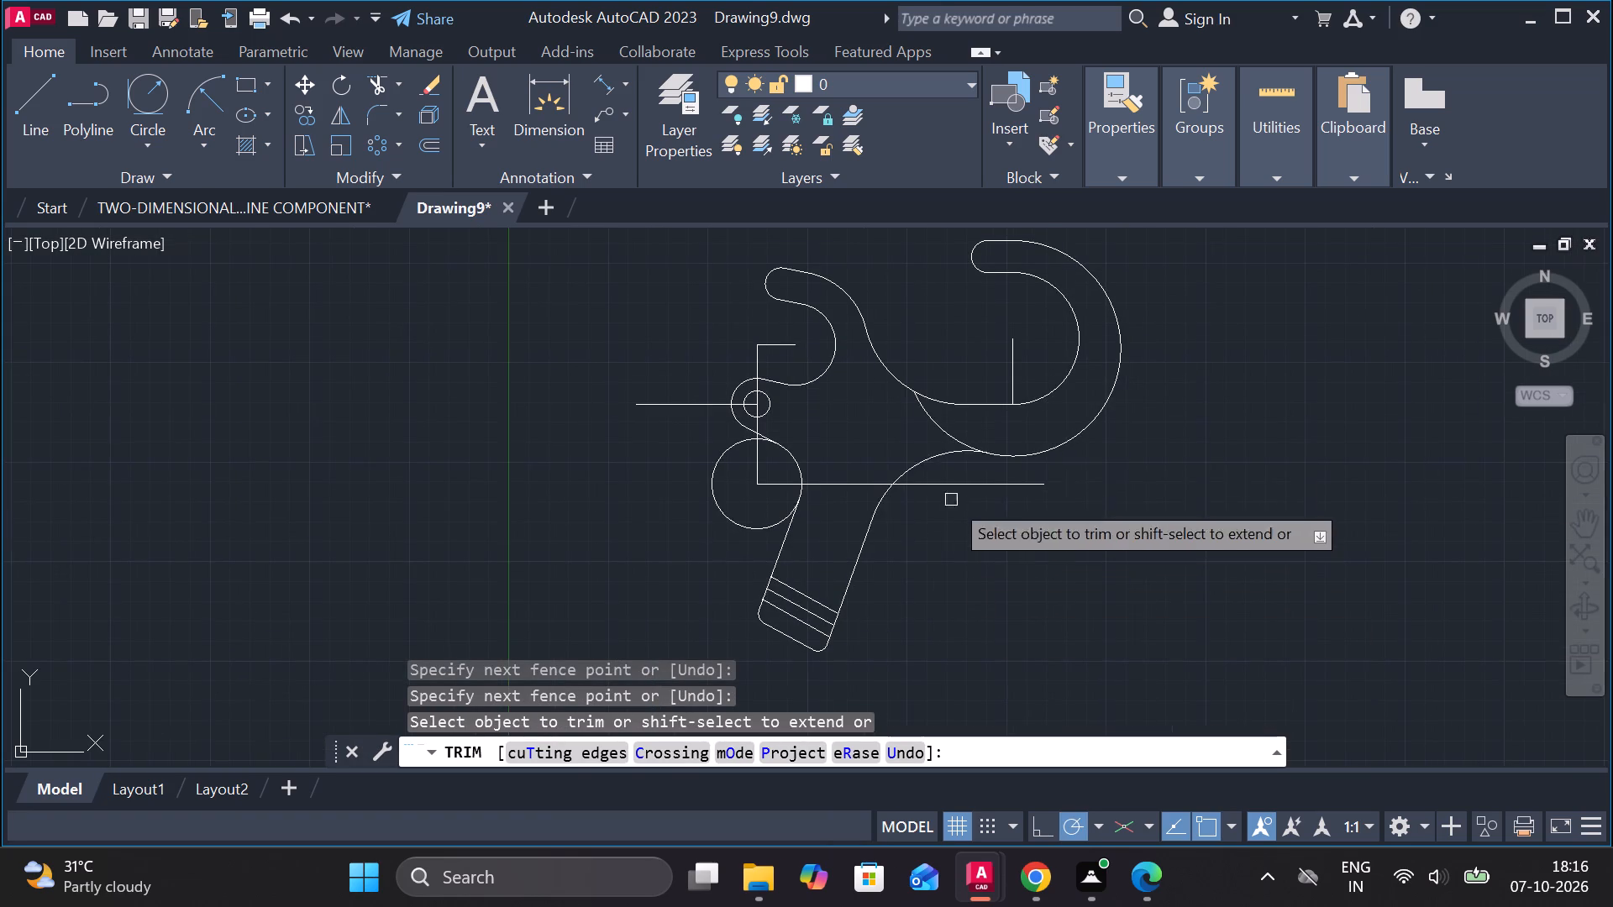
click(933, 426)
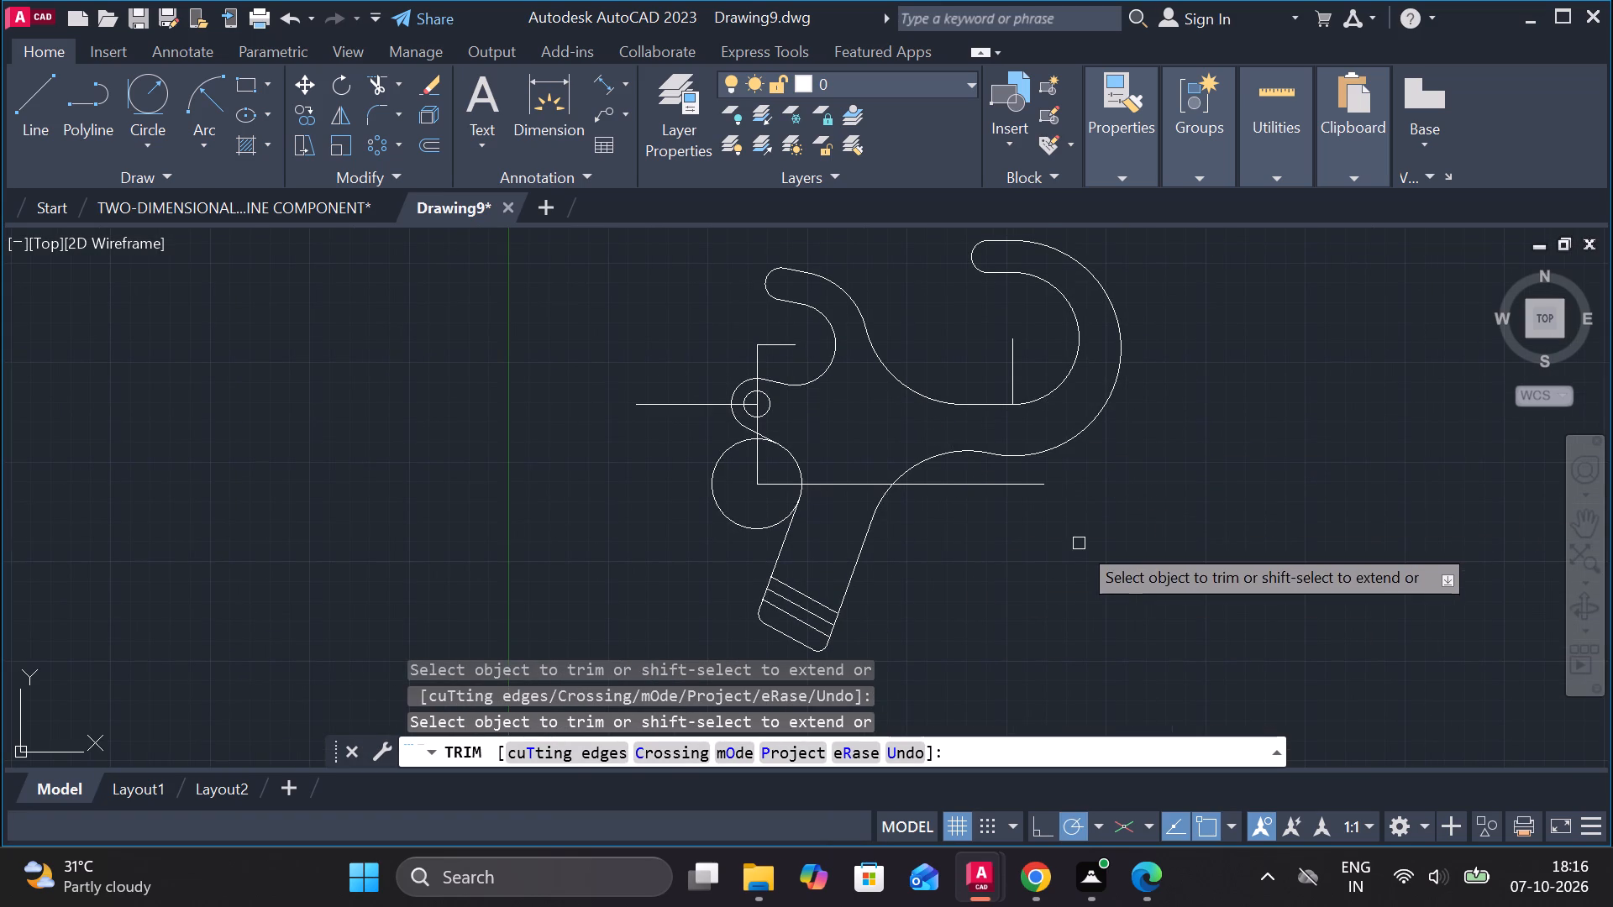
middle_drag(1062, 545, 1039, 545)
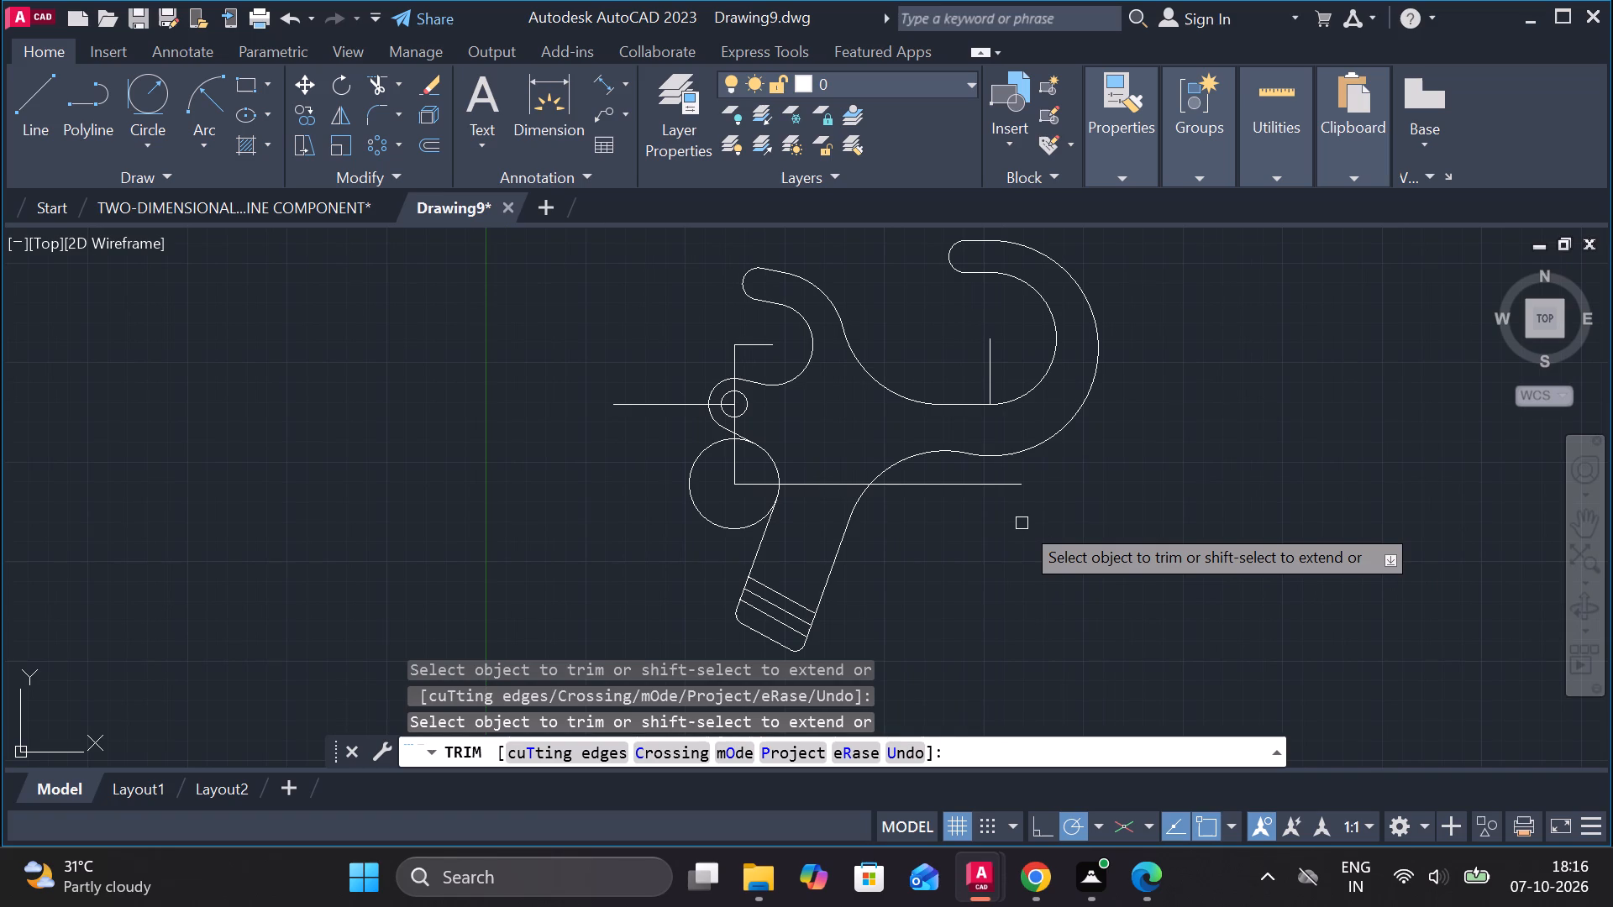
scroll(1022, 543, down, 1)
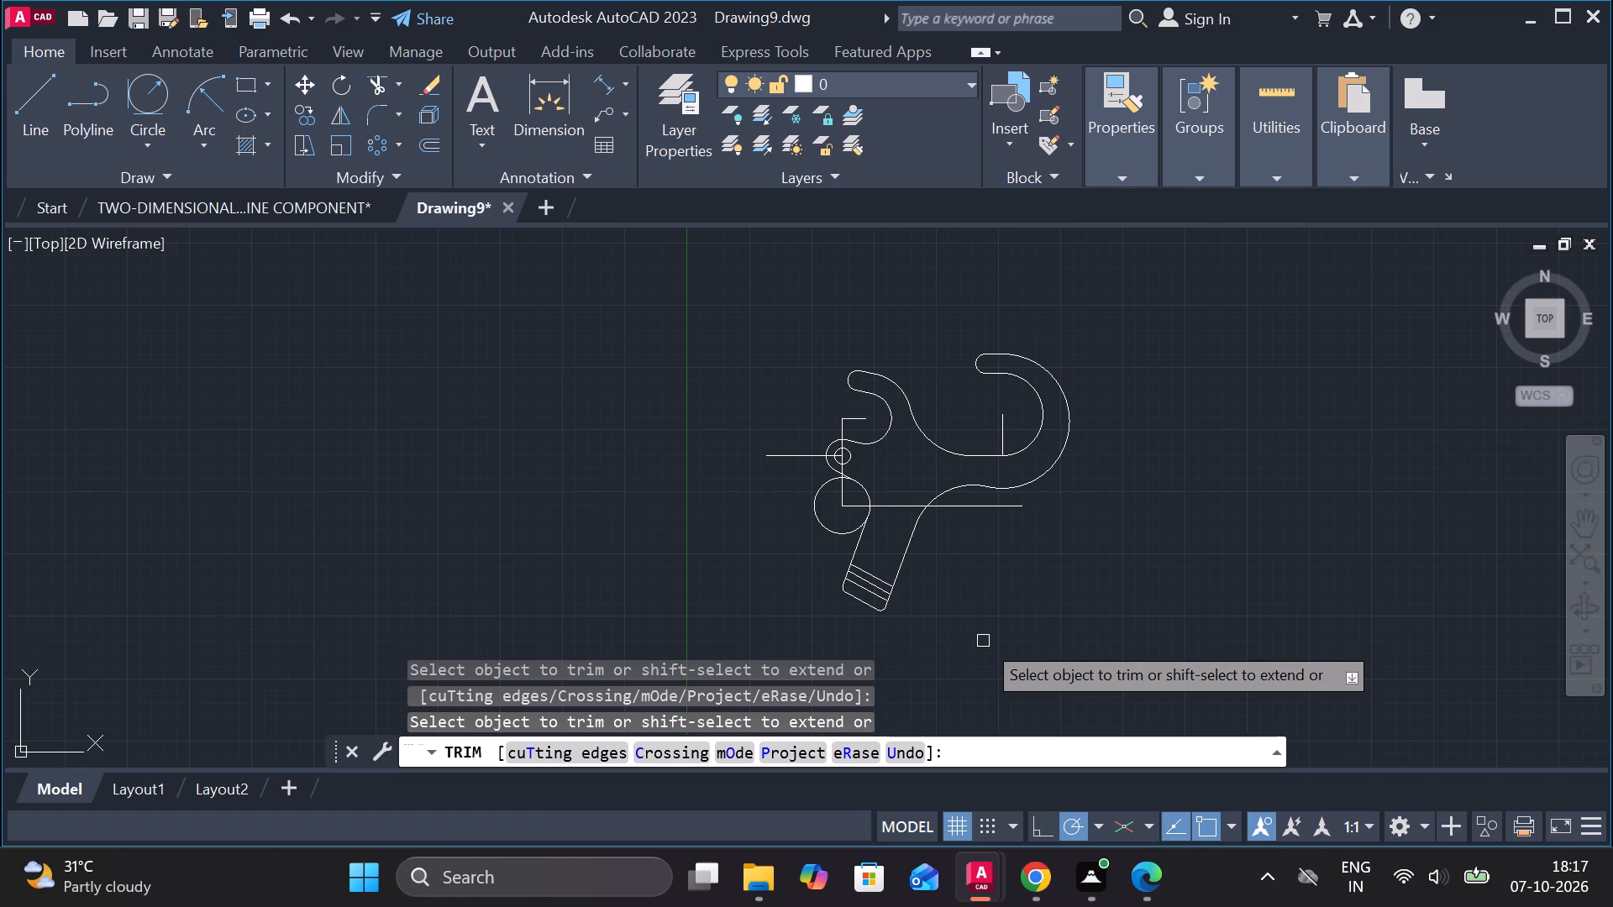
scroll(983, 641, down, 2)
scroll(983, 641, up, 1)
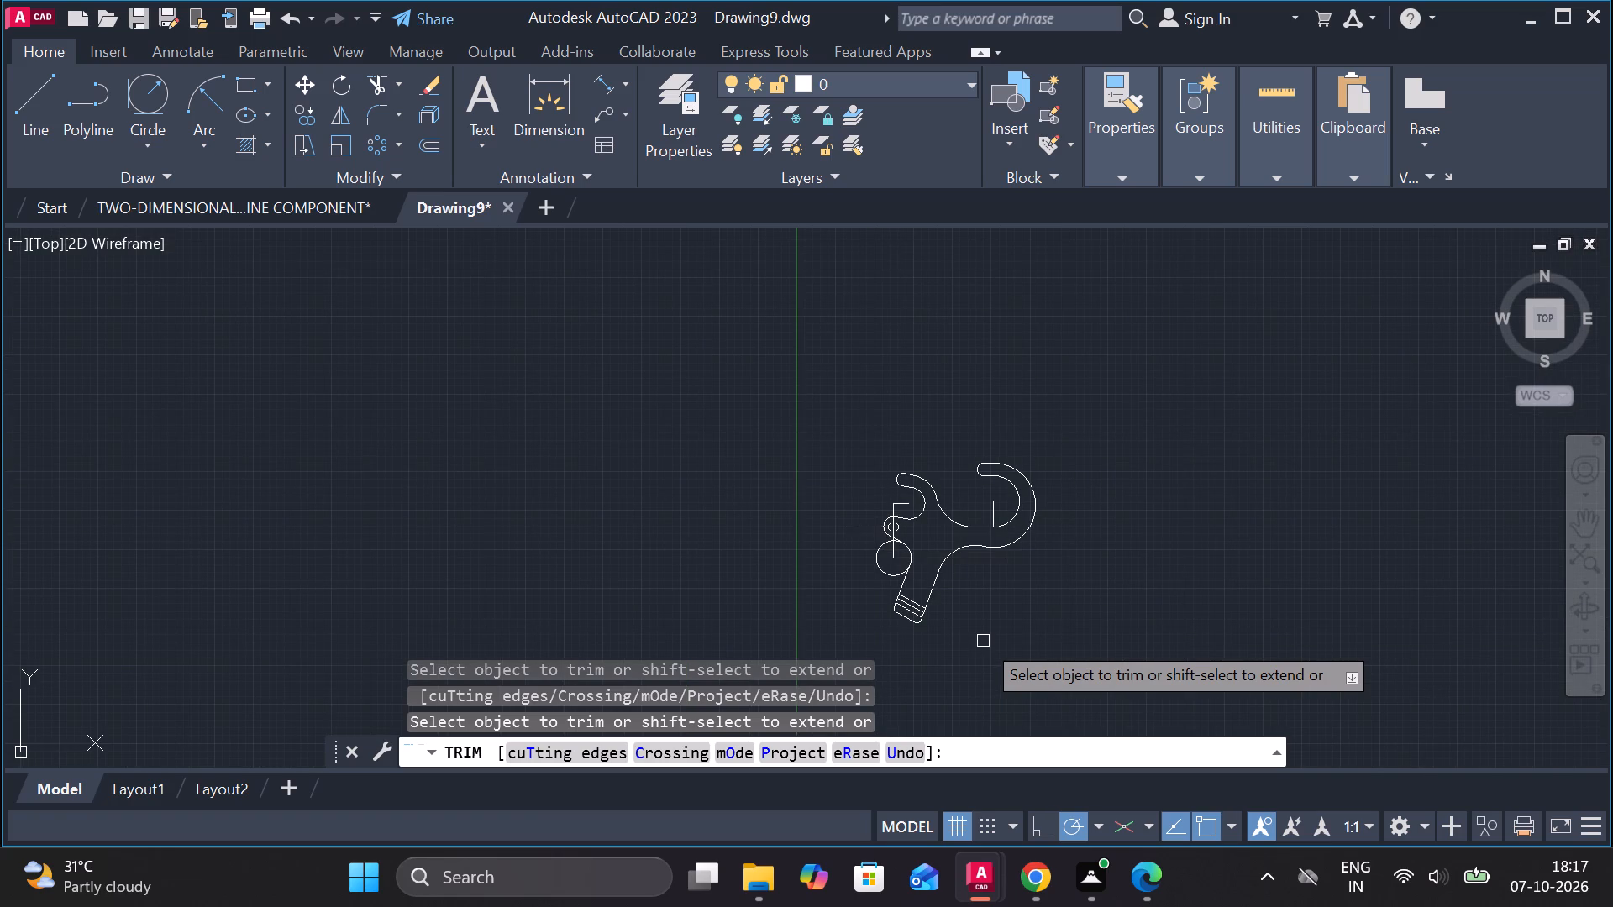
scroll(990, 618, up, 3)
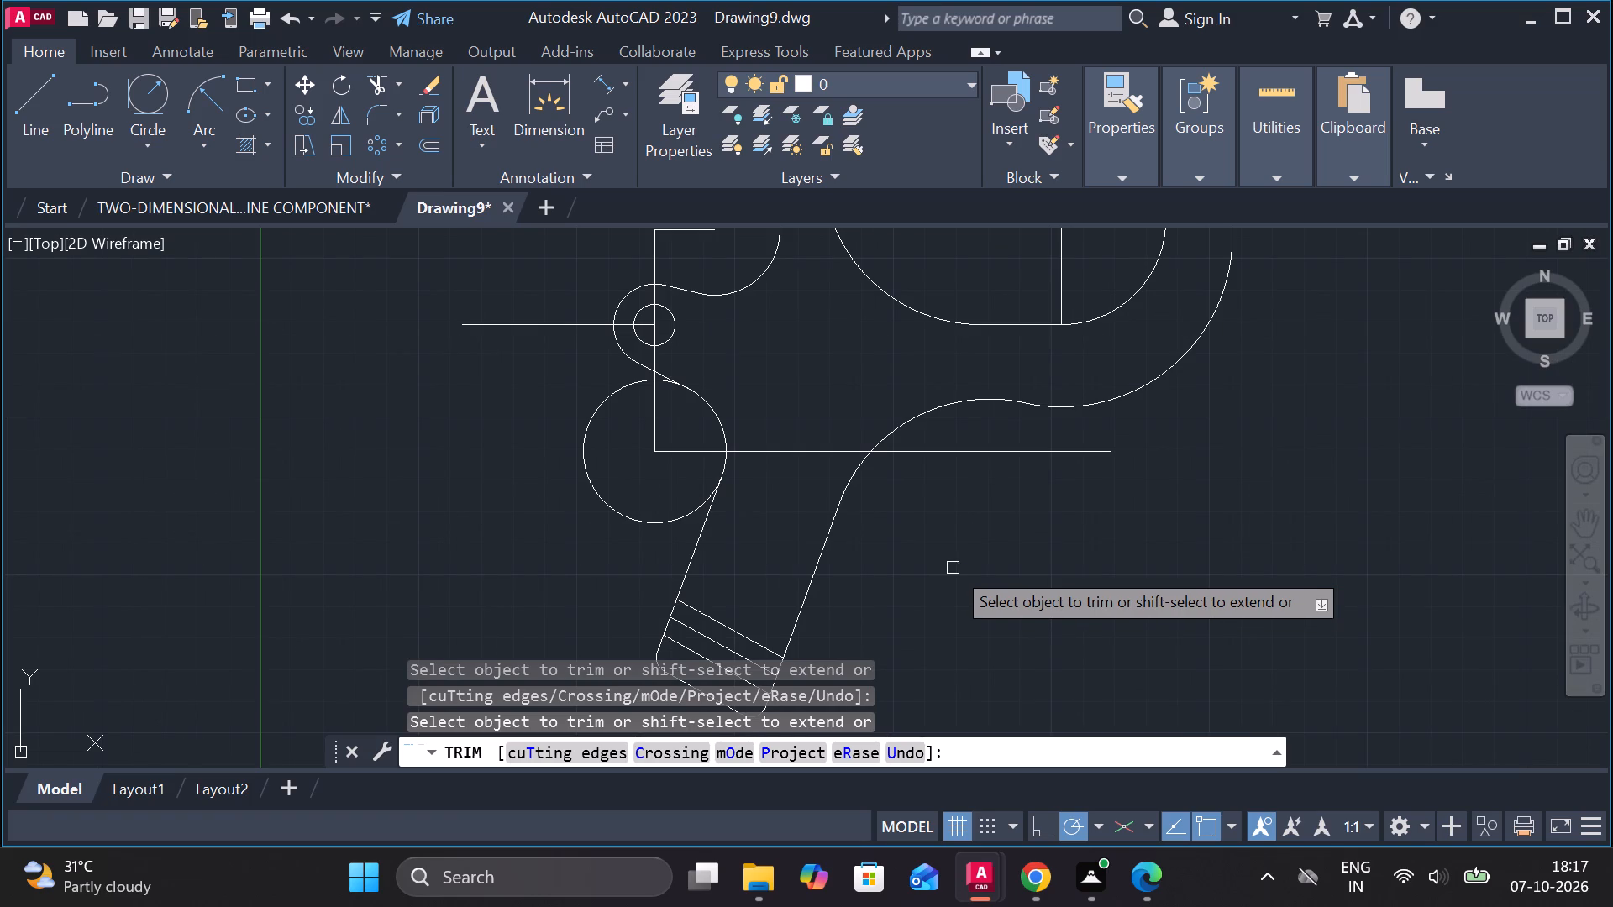
key(Escape)
Trim the circle below the small hole to the arc between the two tangent lines, removing its outer portion and leftover top piece.
text(TR)
key(Return)
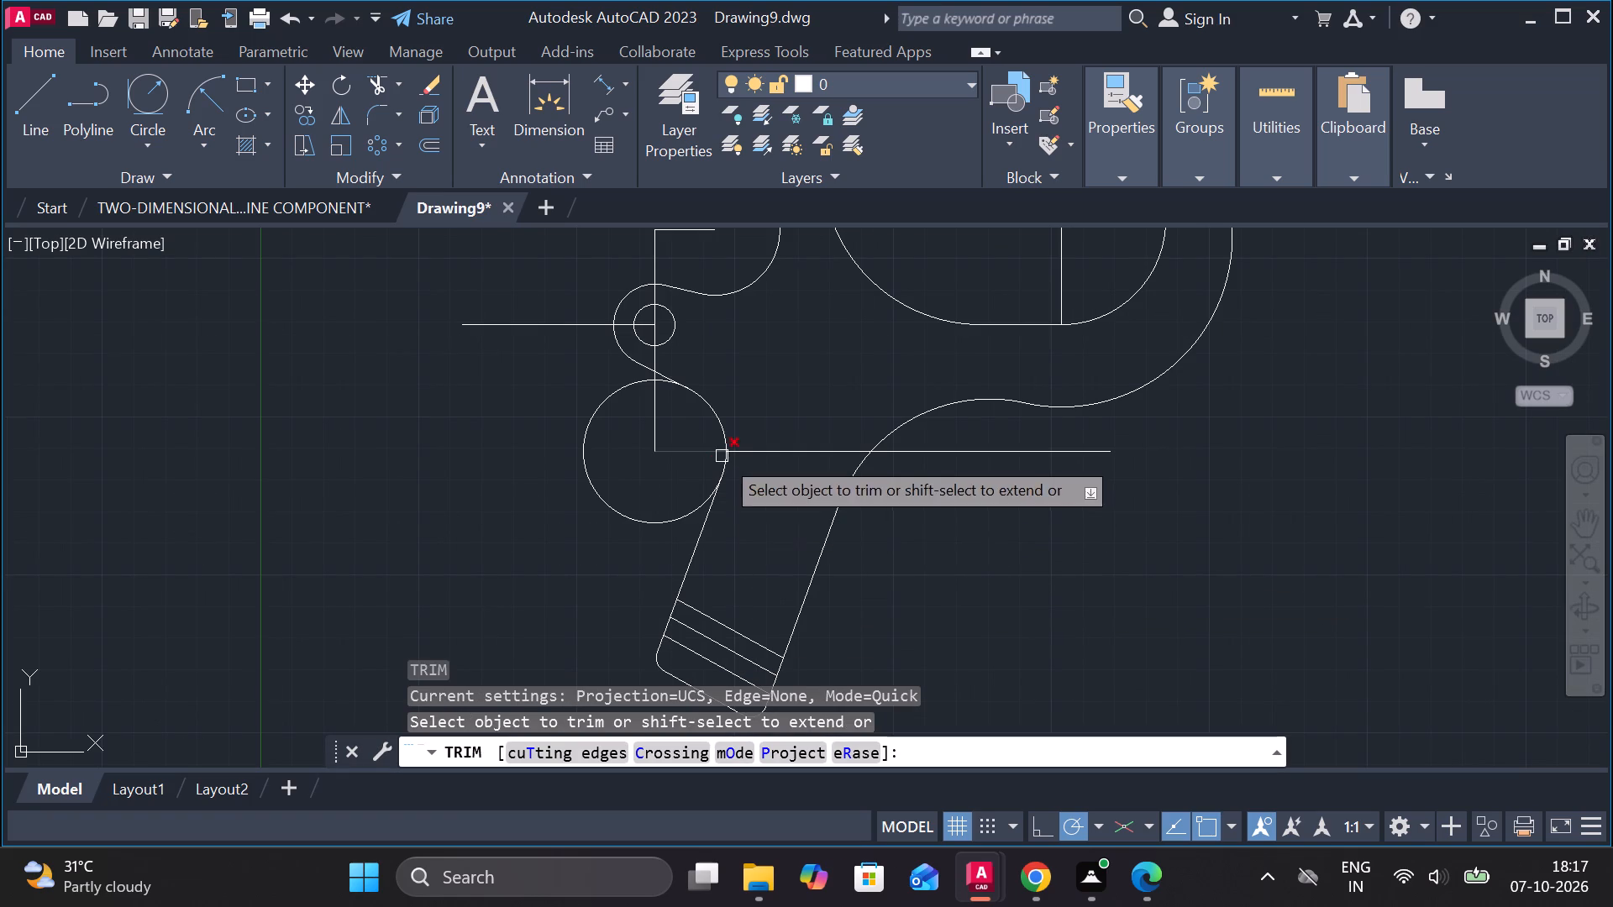
click(641, 522)
scroll(670, 465, up, 2)
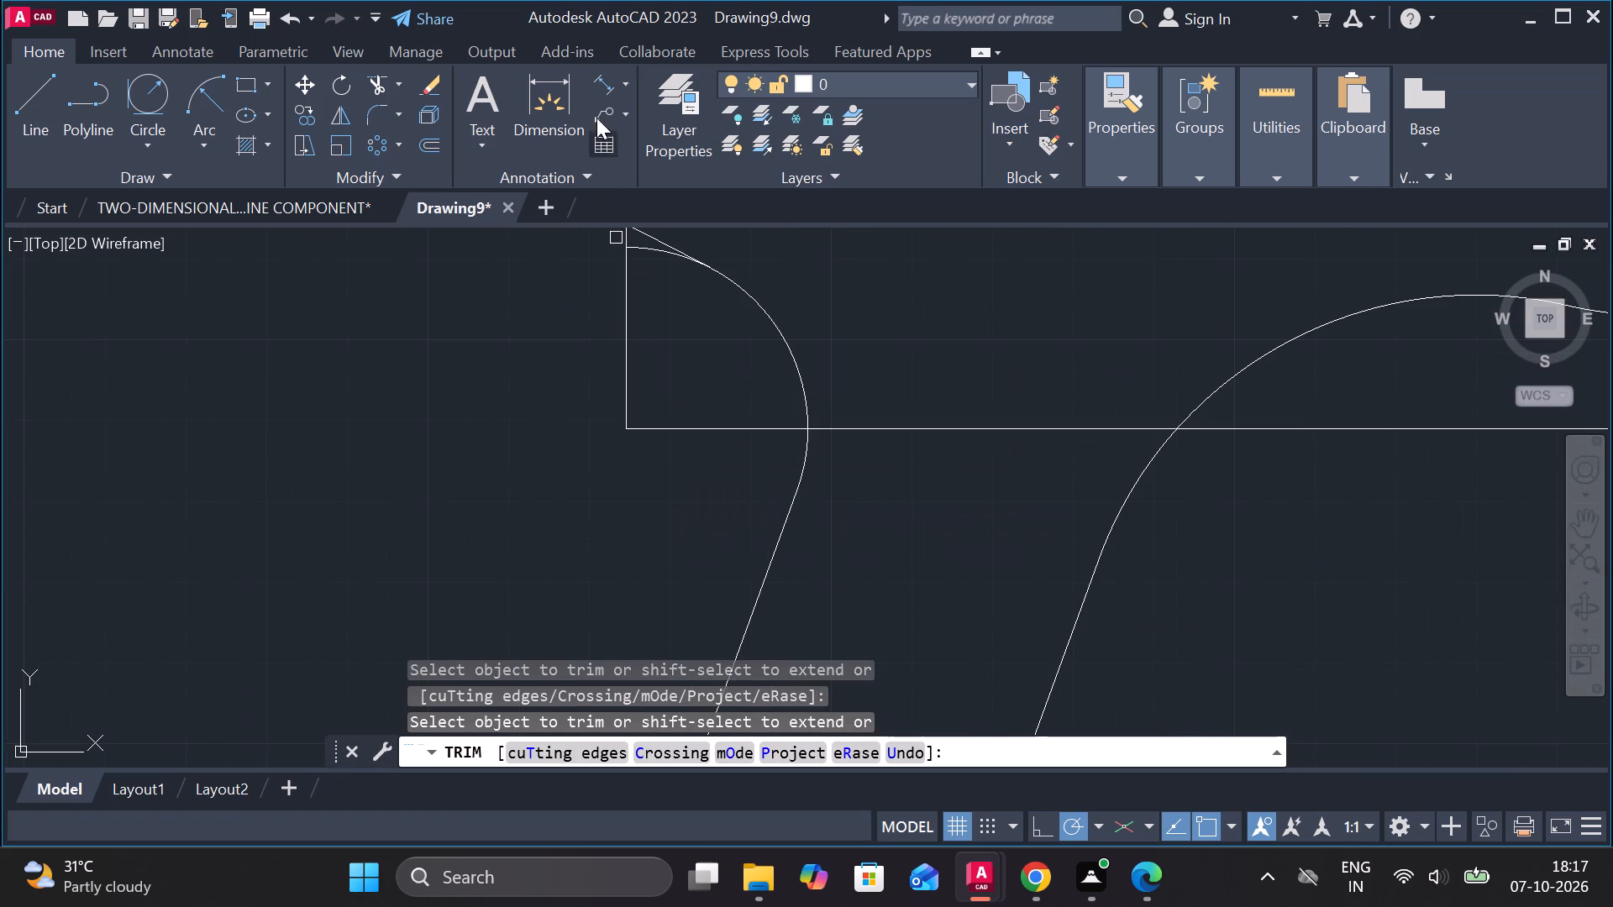
click(648, 249)
scroll(719, 347, down, 3)
scroll(840, 509, up, 1)
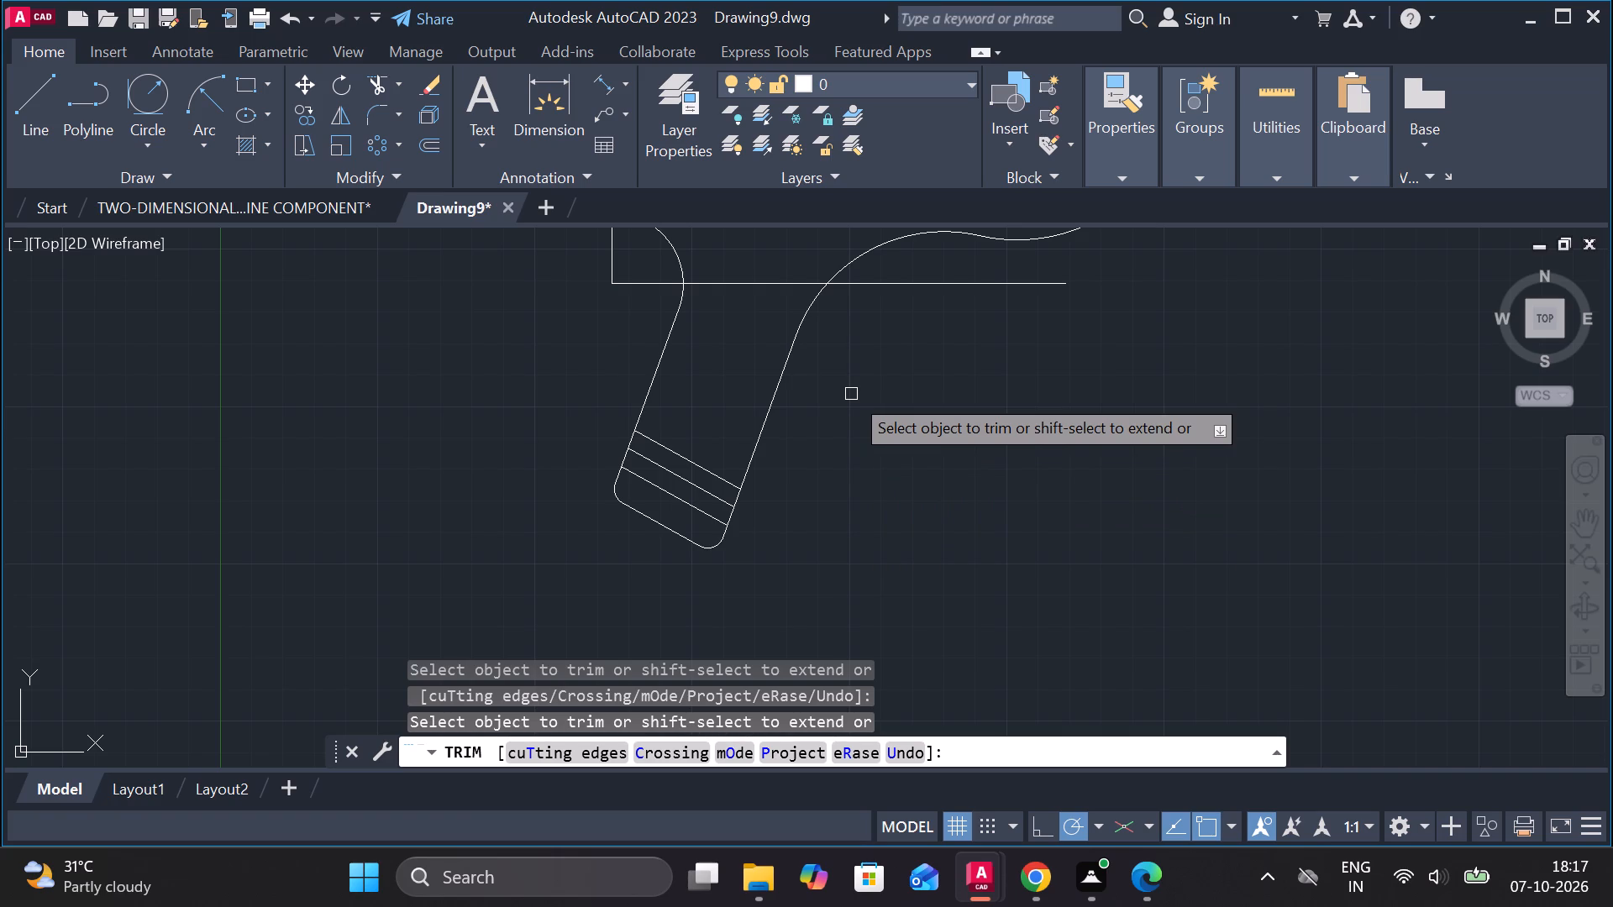
scroll(963, 379, down, 1)
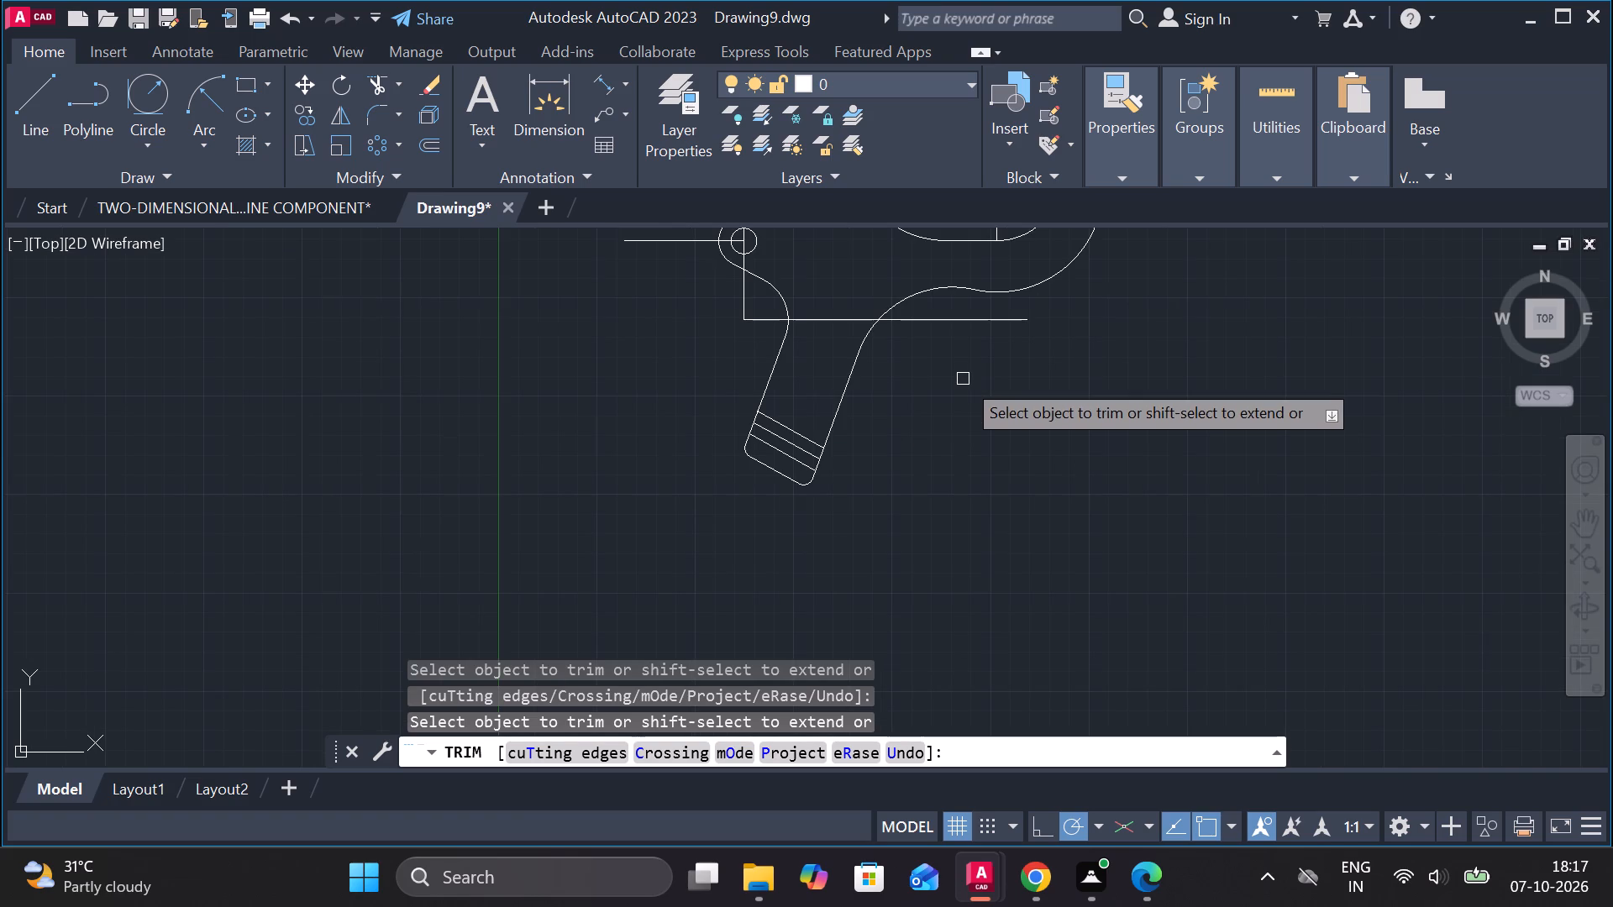
scroll(938, 387, down, 1)
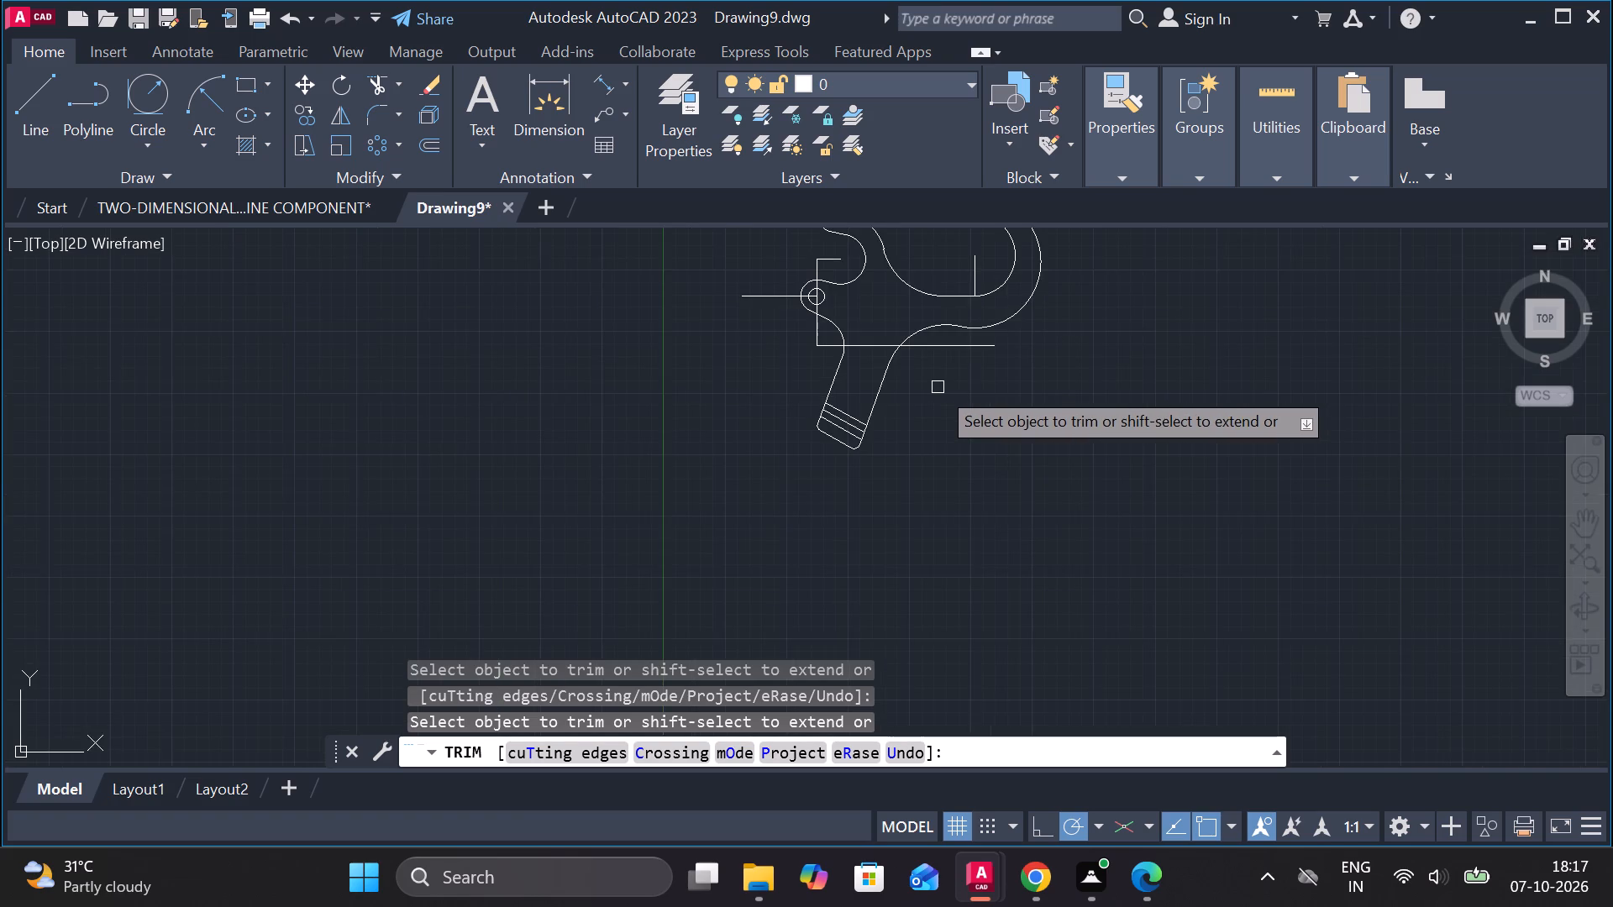
middle_drag(954, 389, 855, 627)
middle_drag(935, 585, 912, 537)
scroll(890, 506, up, 1)
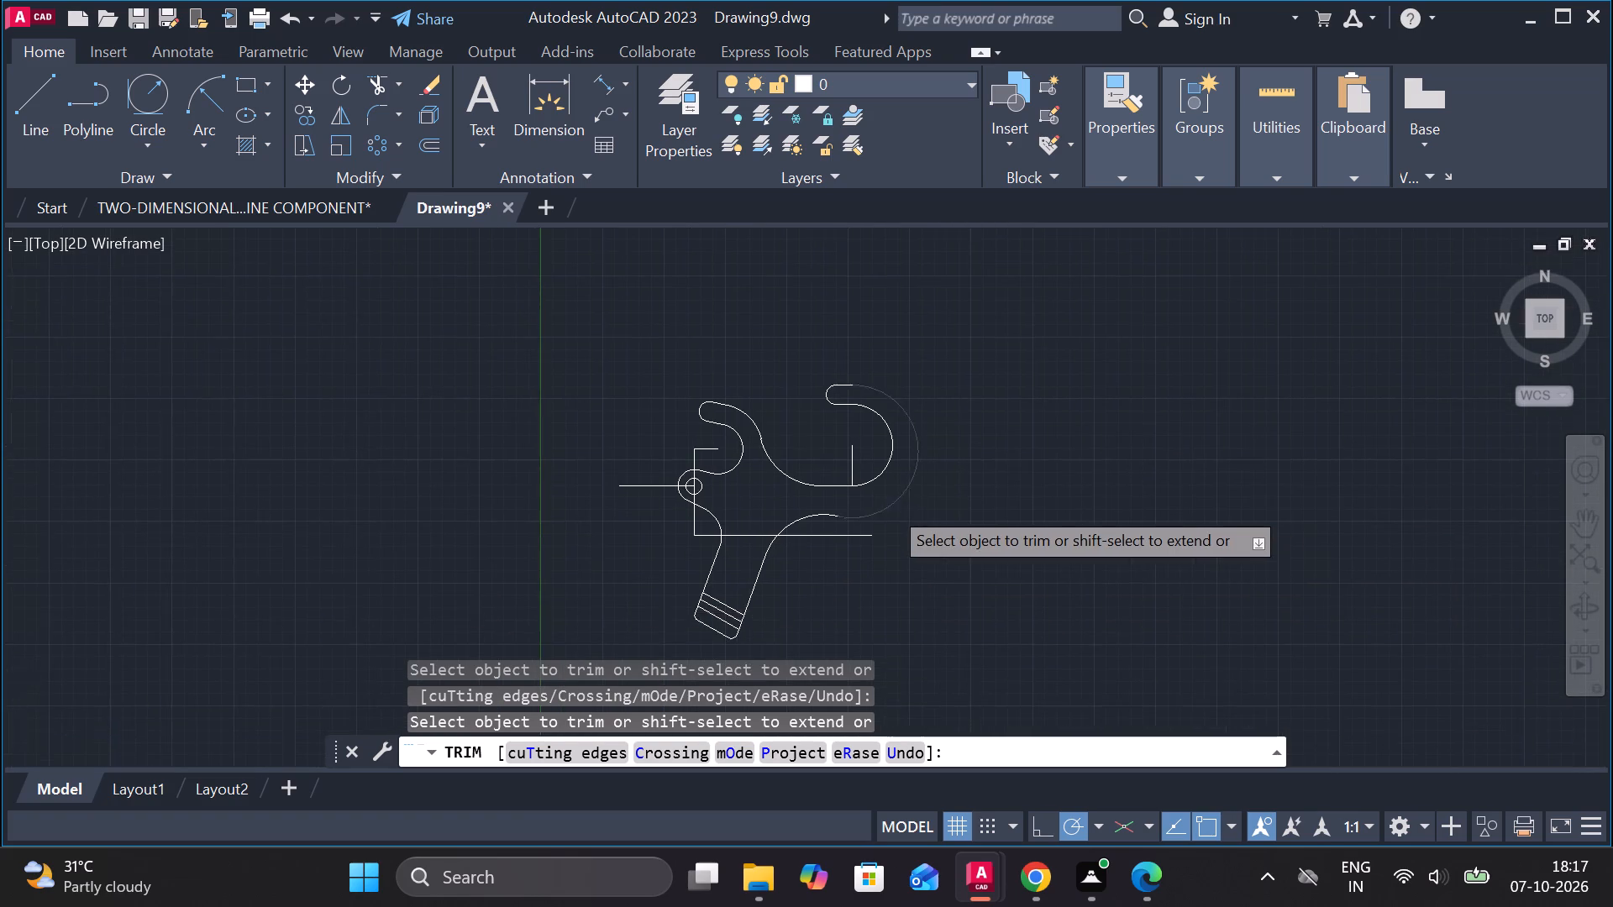
middle_drag(963, 505, 1028, 447)
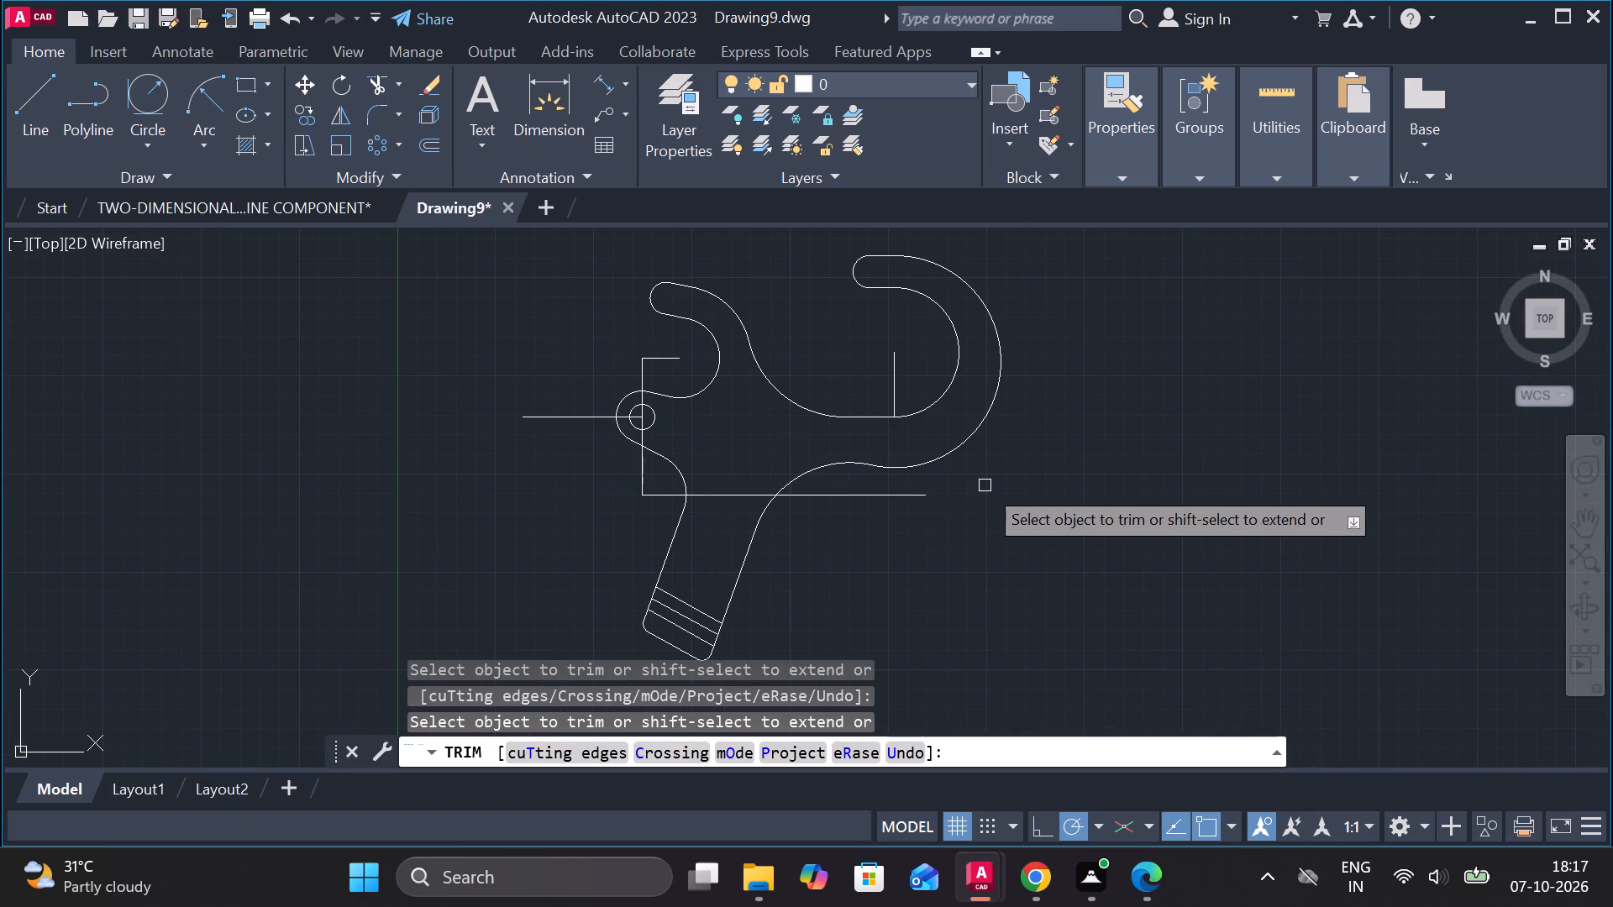
key(Escape)
Lengthen the horizontal line at the small hole's centre towards the large hook, to about 120 in total length.
click(607, 420)
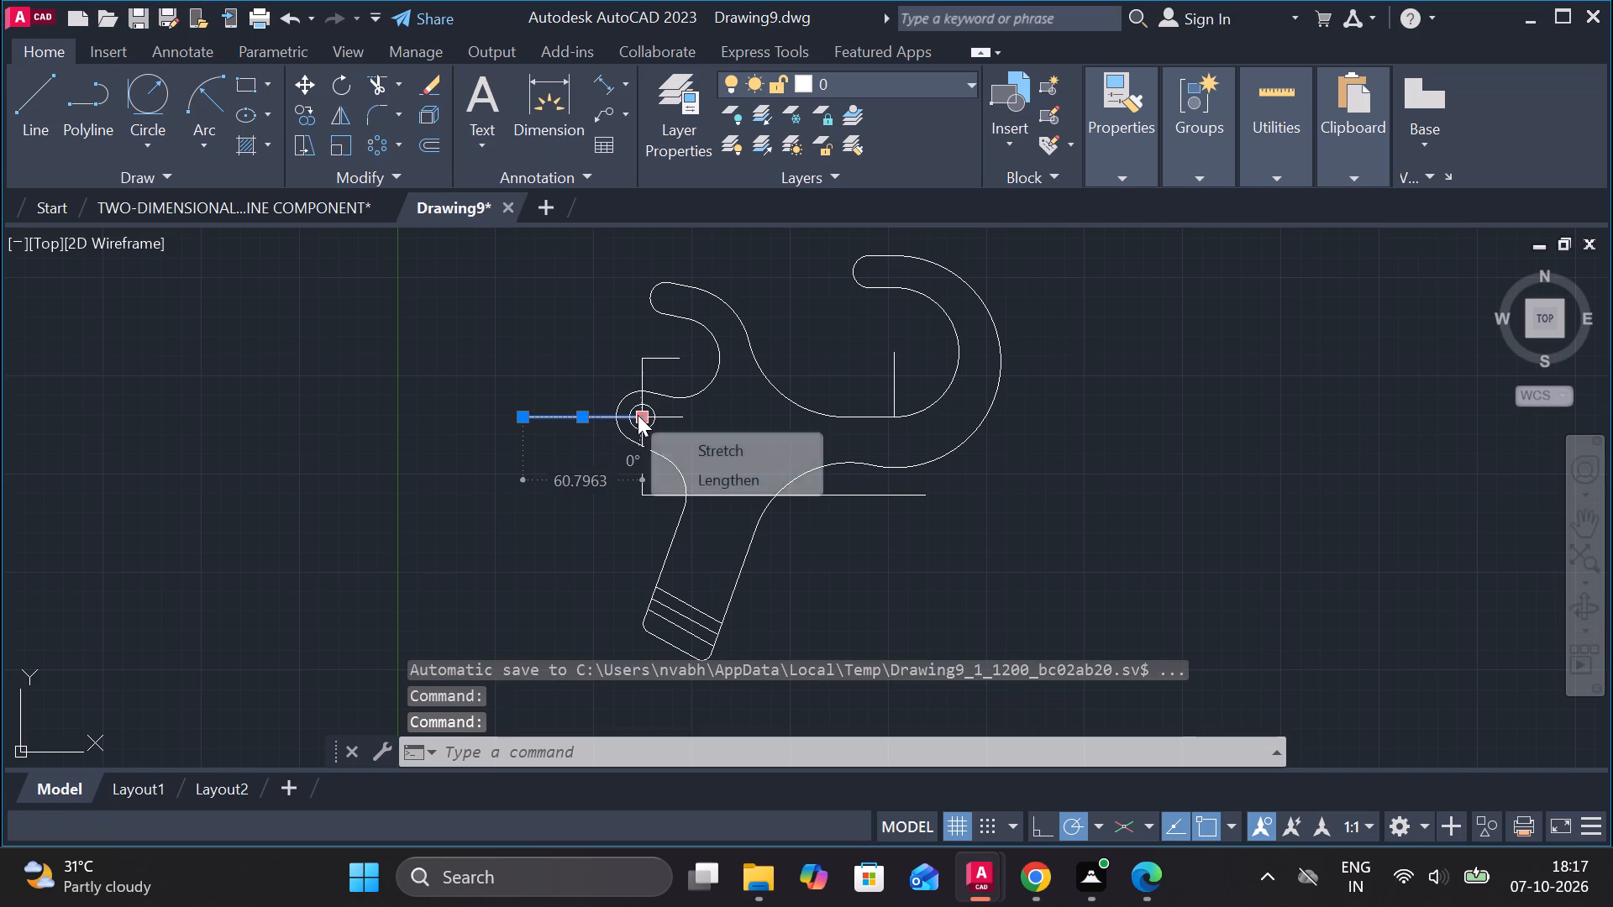
drag(738, 474, 751, 474)
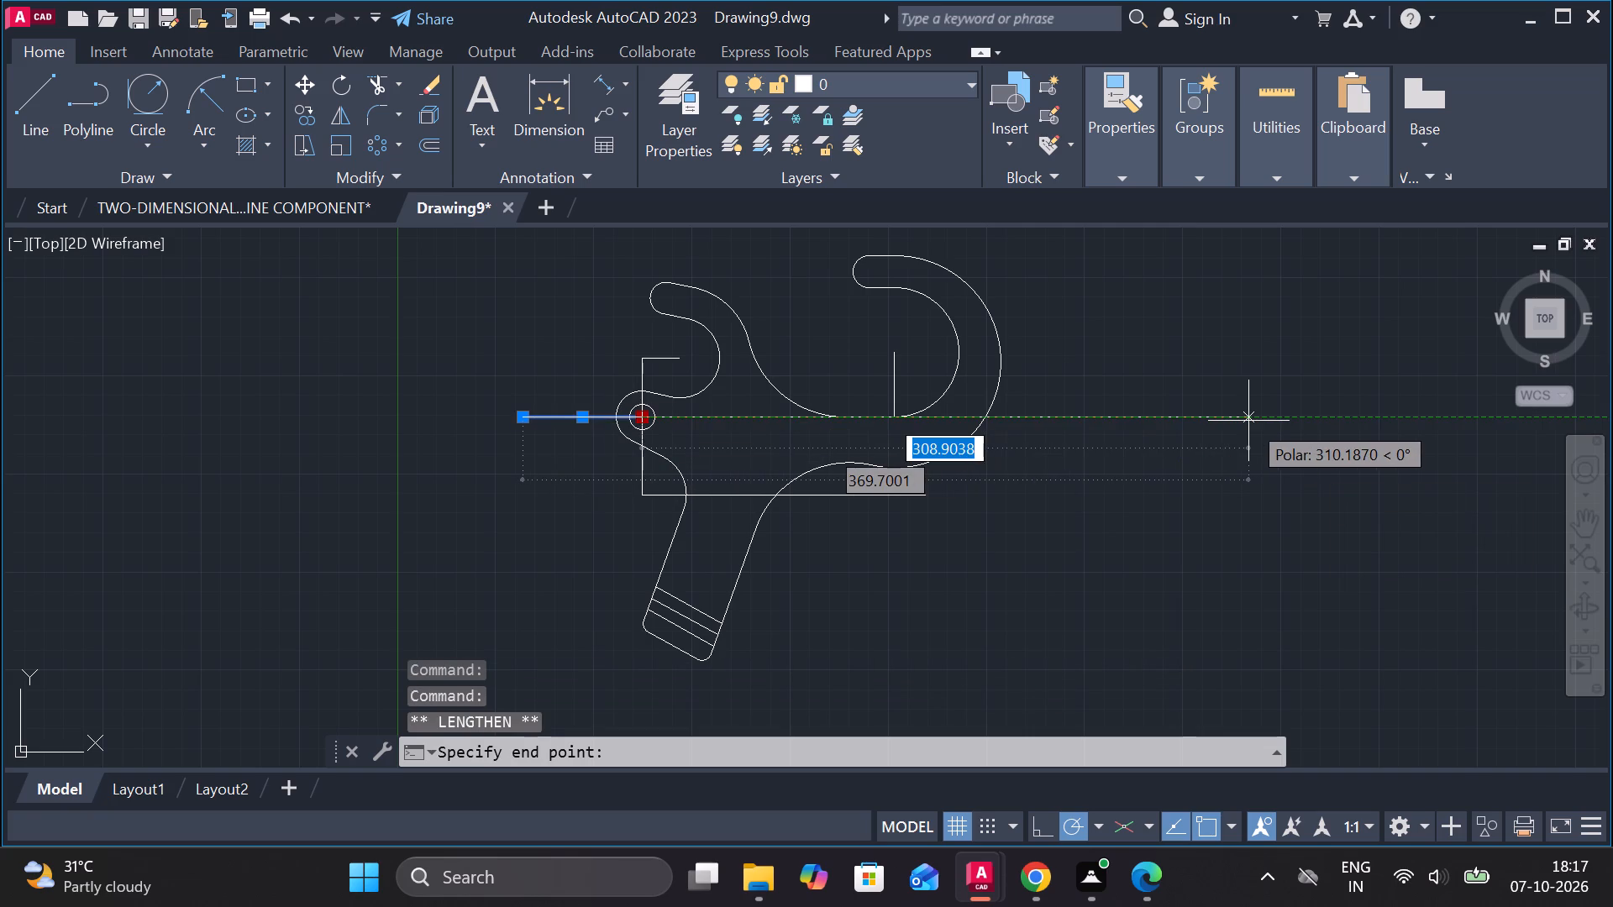
scroll(717, 418, up, 2)
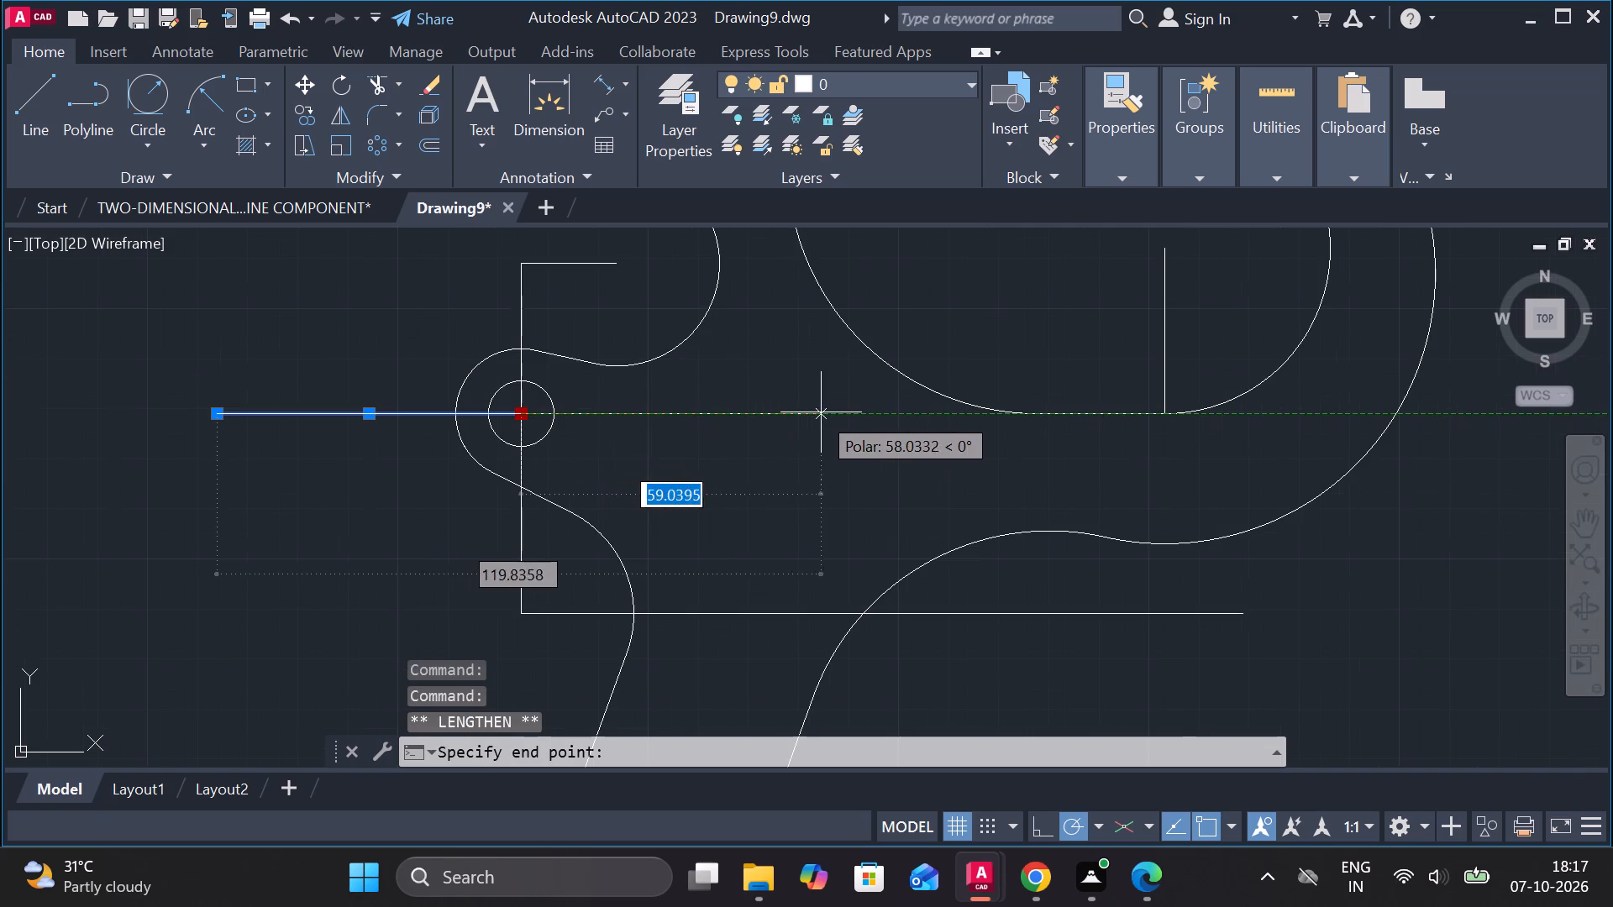
click(821, 412)
scroll(821, 412, down, 2)
key(Escape)
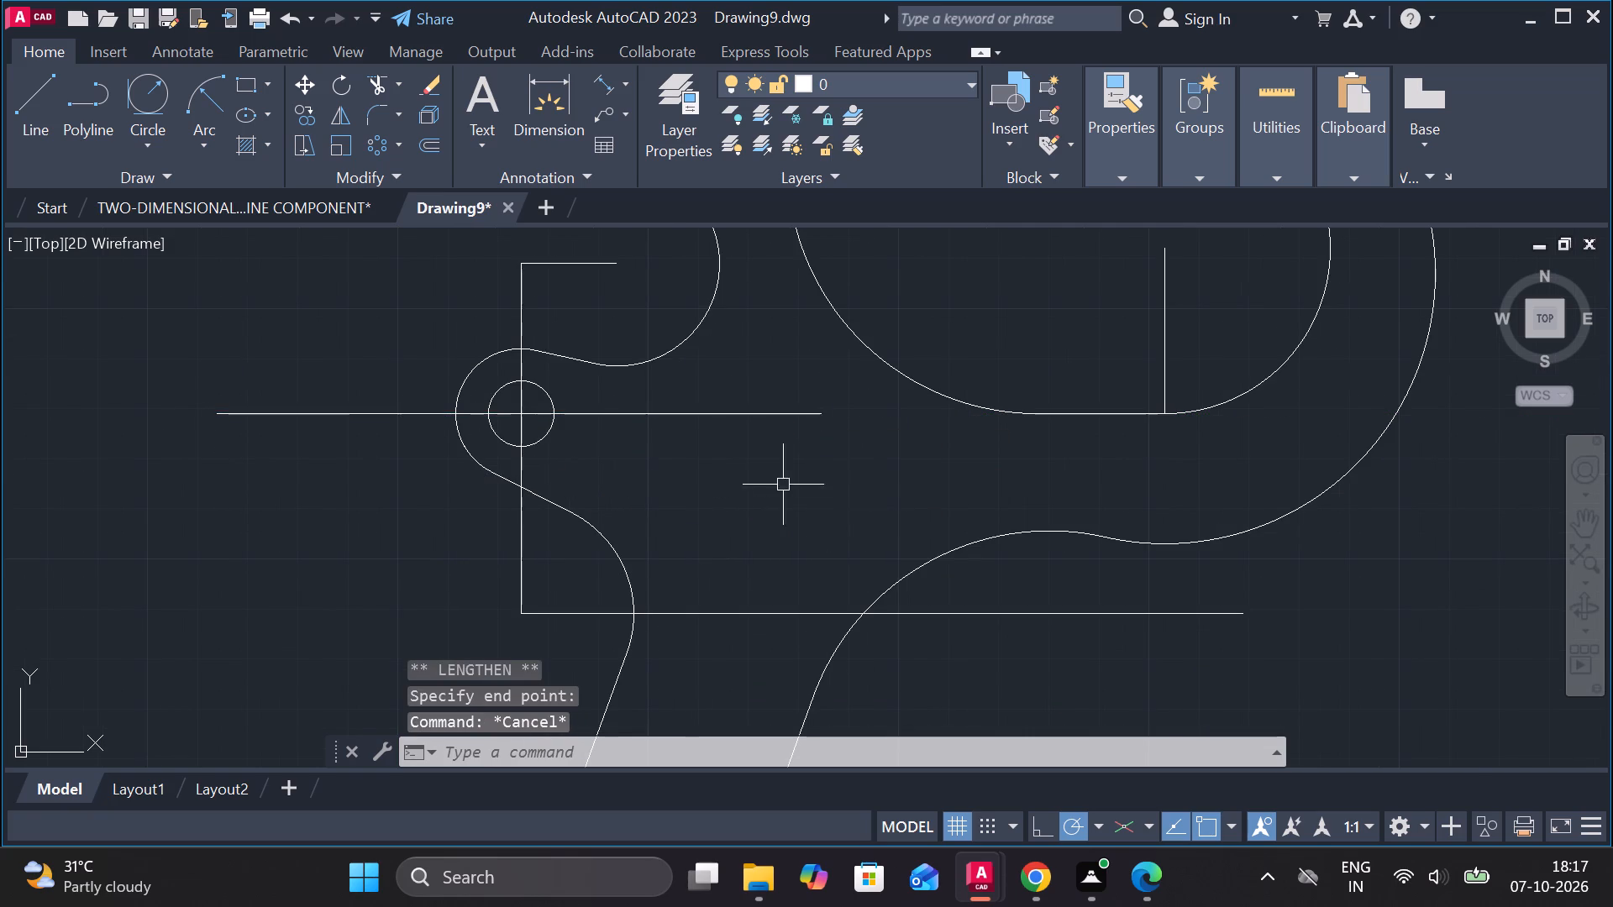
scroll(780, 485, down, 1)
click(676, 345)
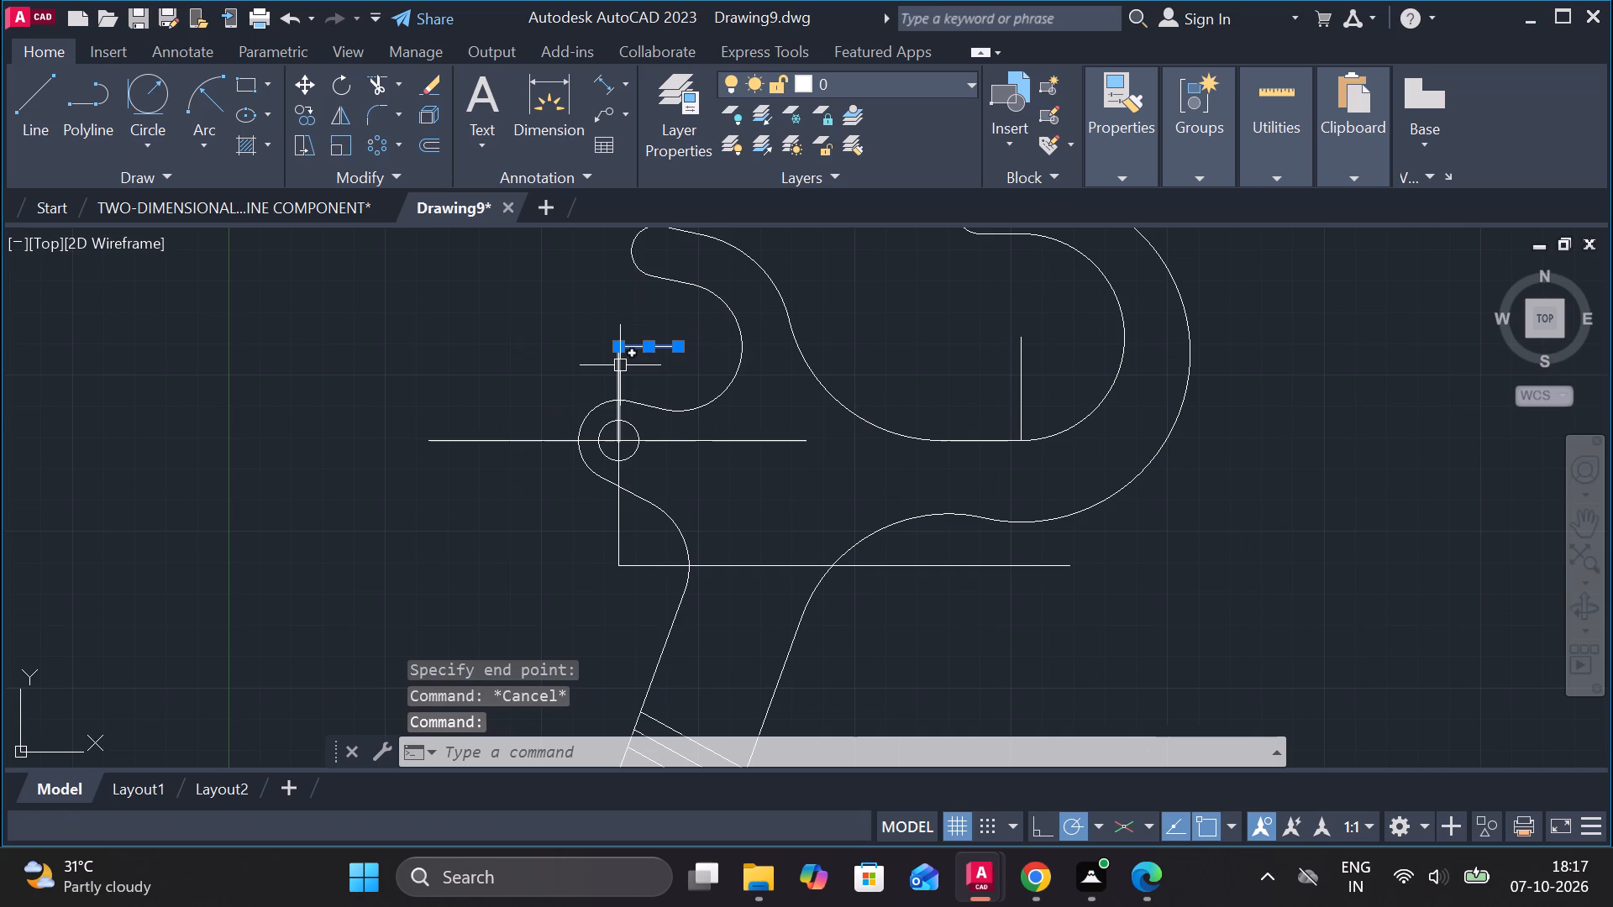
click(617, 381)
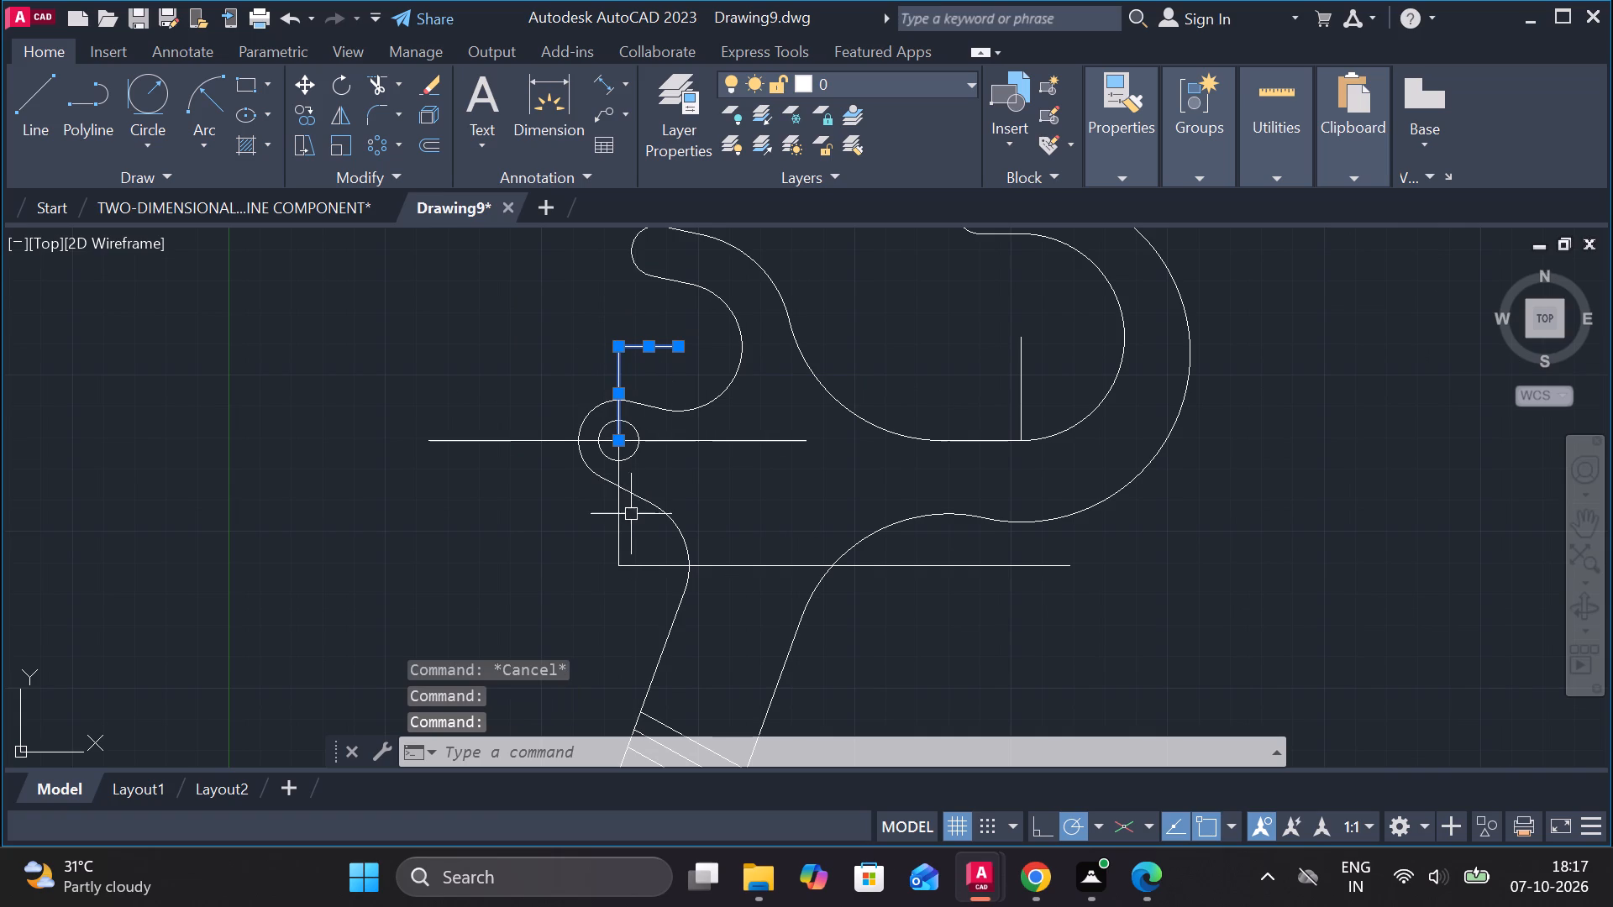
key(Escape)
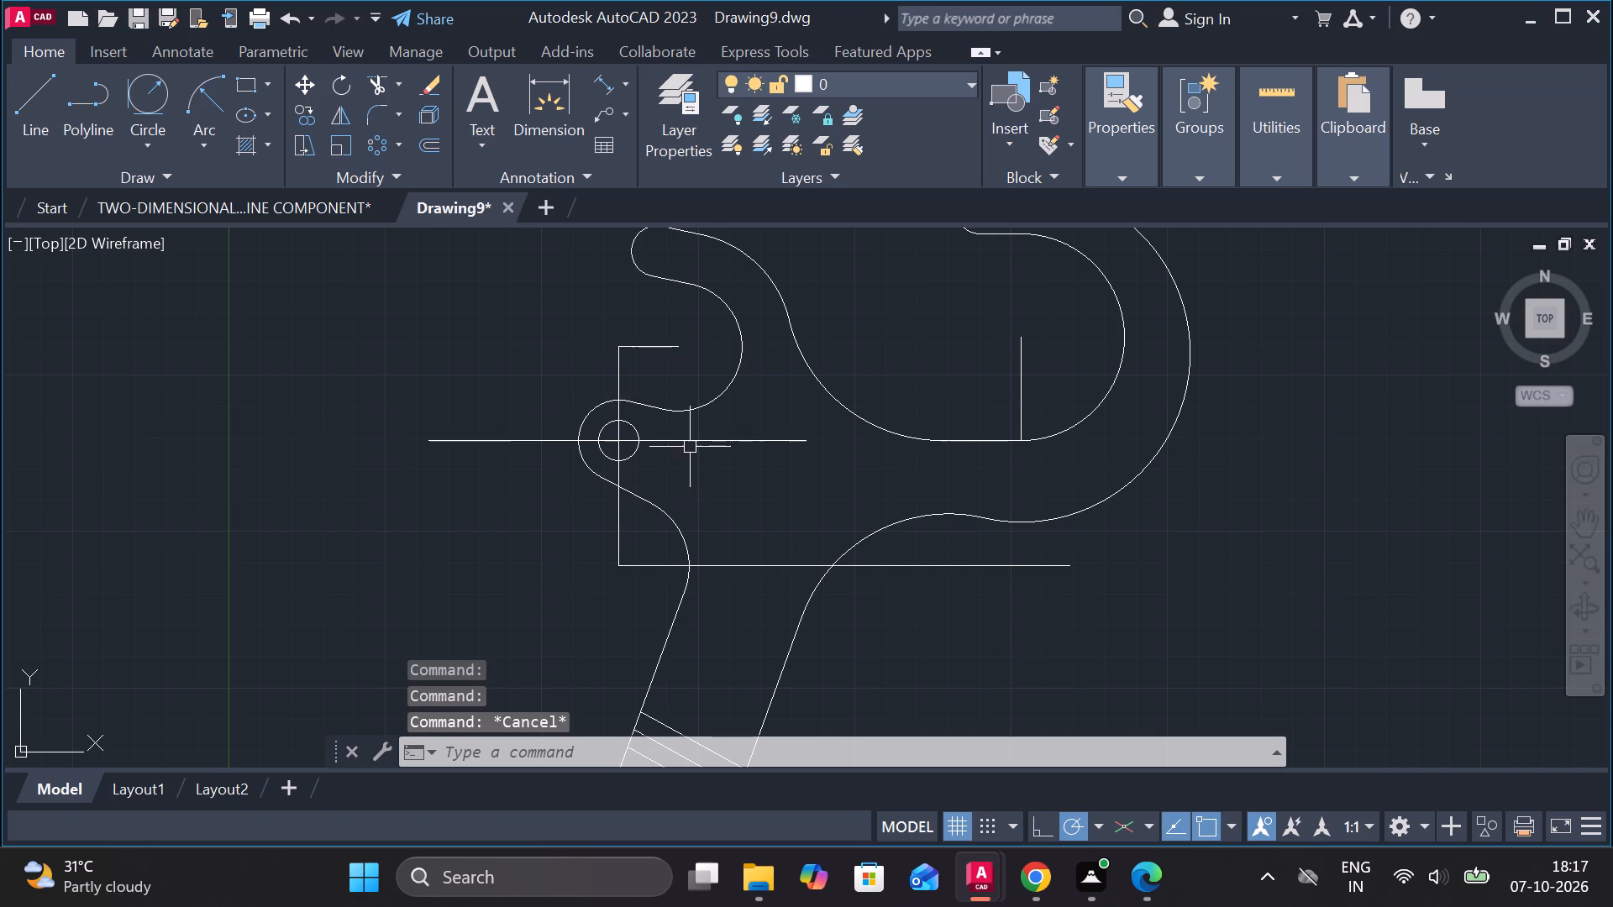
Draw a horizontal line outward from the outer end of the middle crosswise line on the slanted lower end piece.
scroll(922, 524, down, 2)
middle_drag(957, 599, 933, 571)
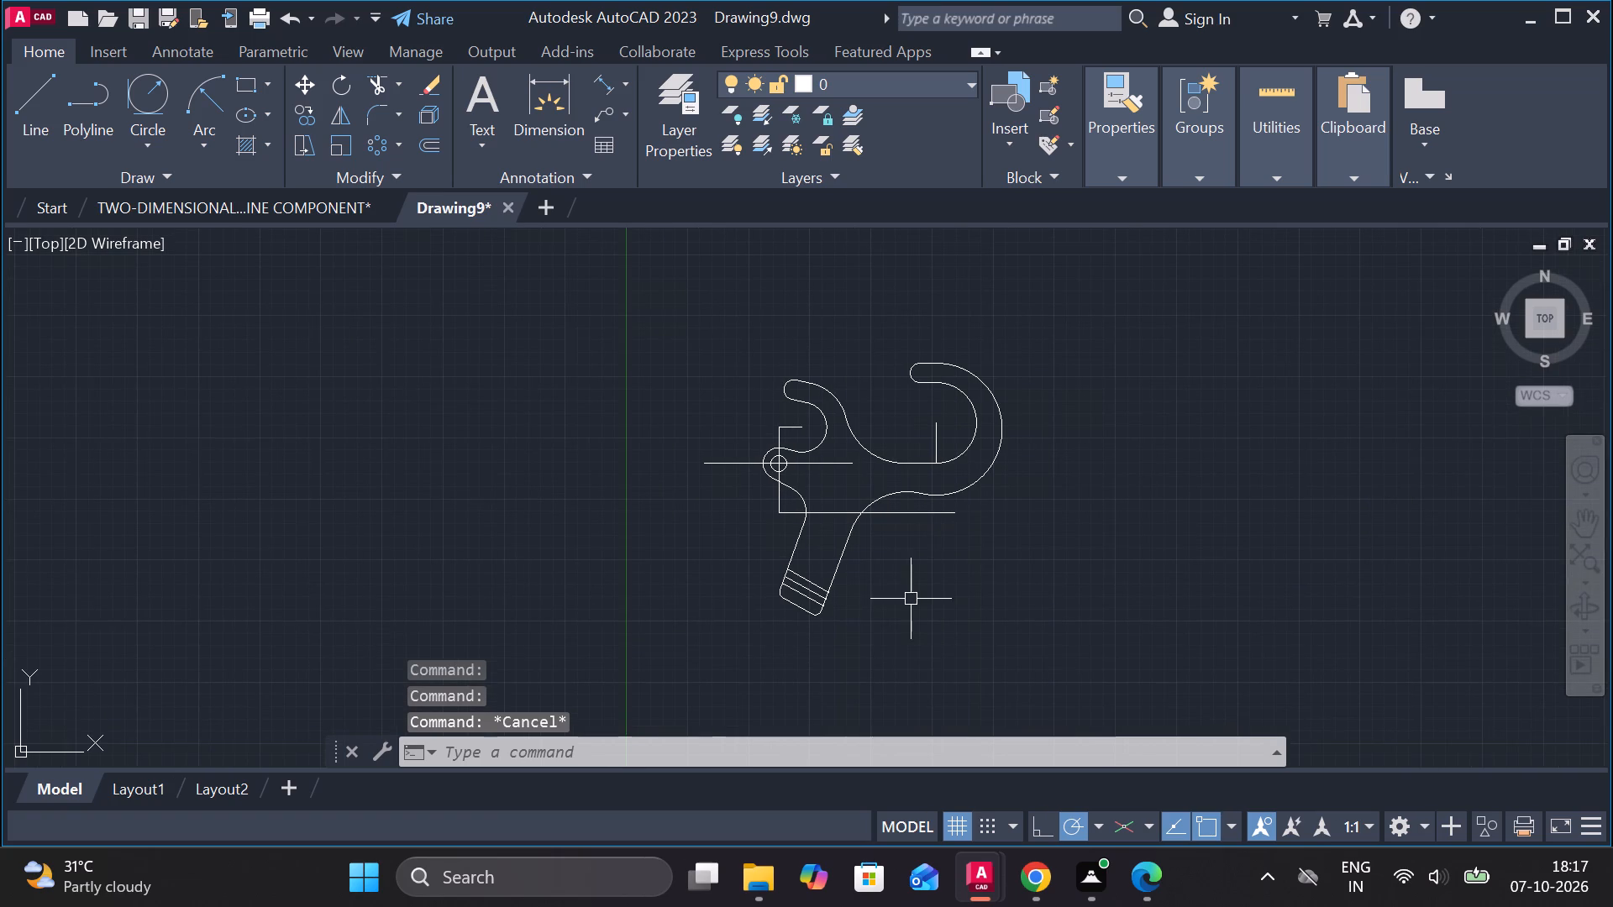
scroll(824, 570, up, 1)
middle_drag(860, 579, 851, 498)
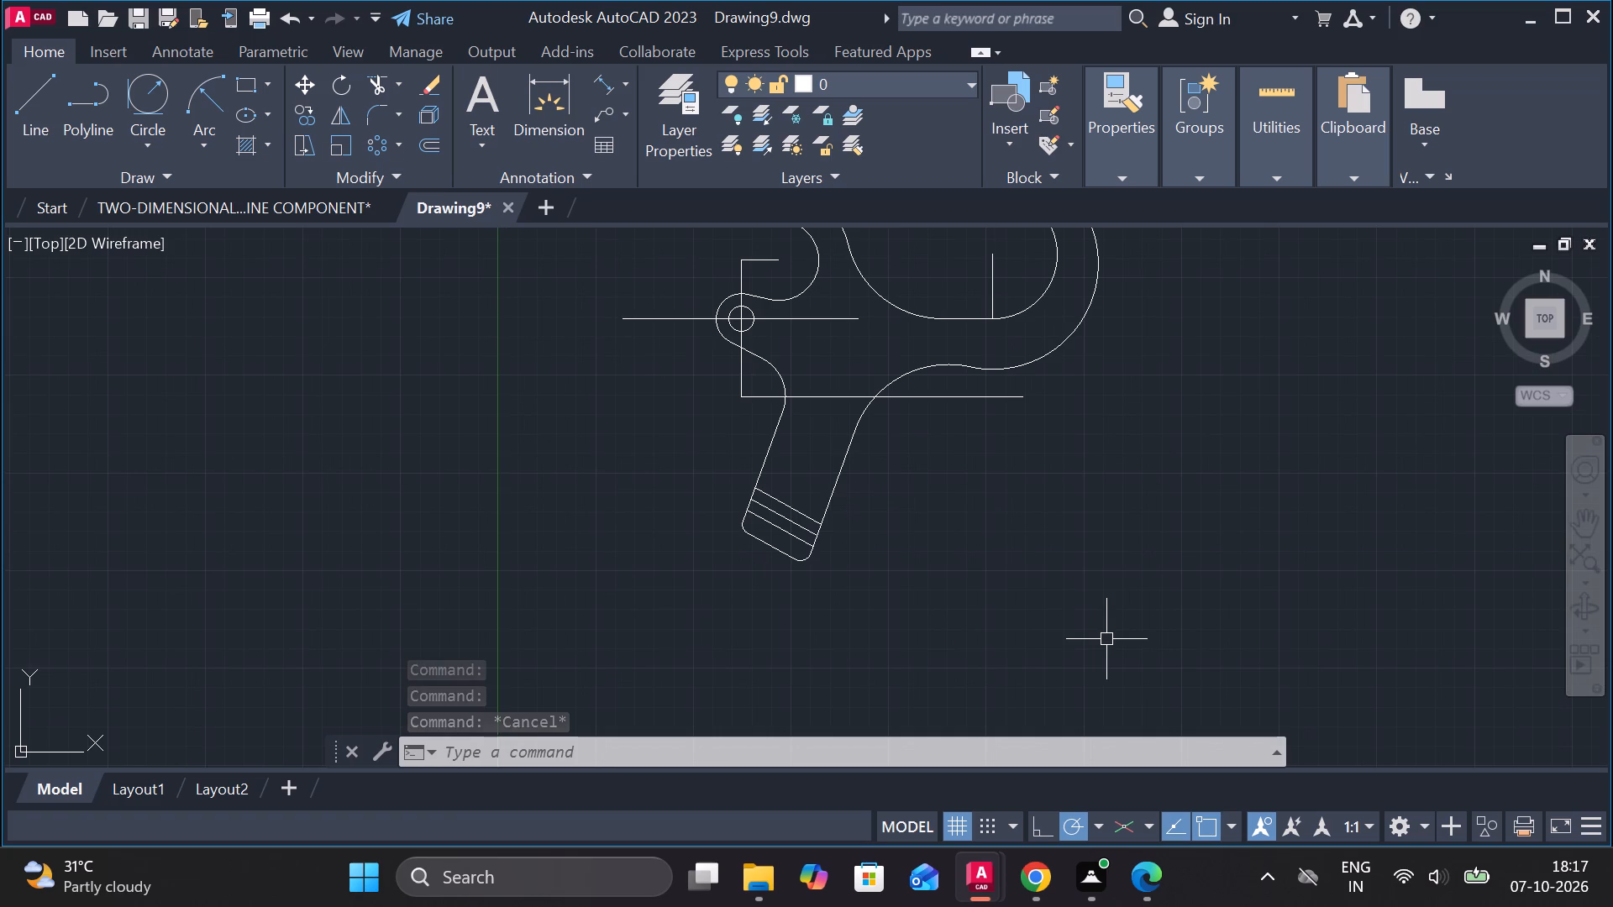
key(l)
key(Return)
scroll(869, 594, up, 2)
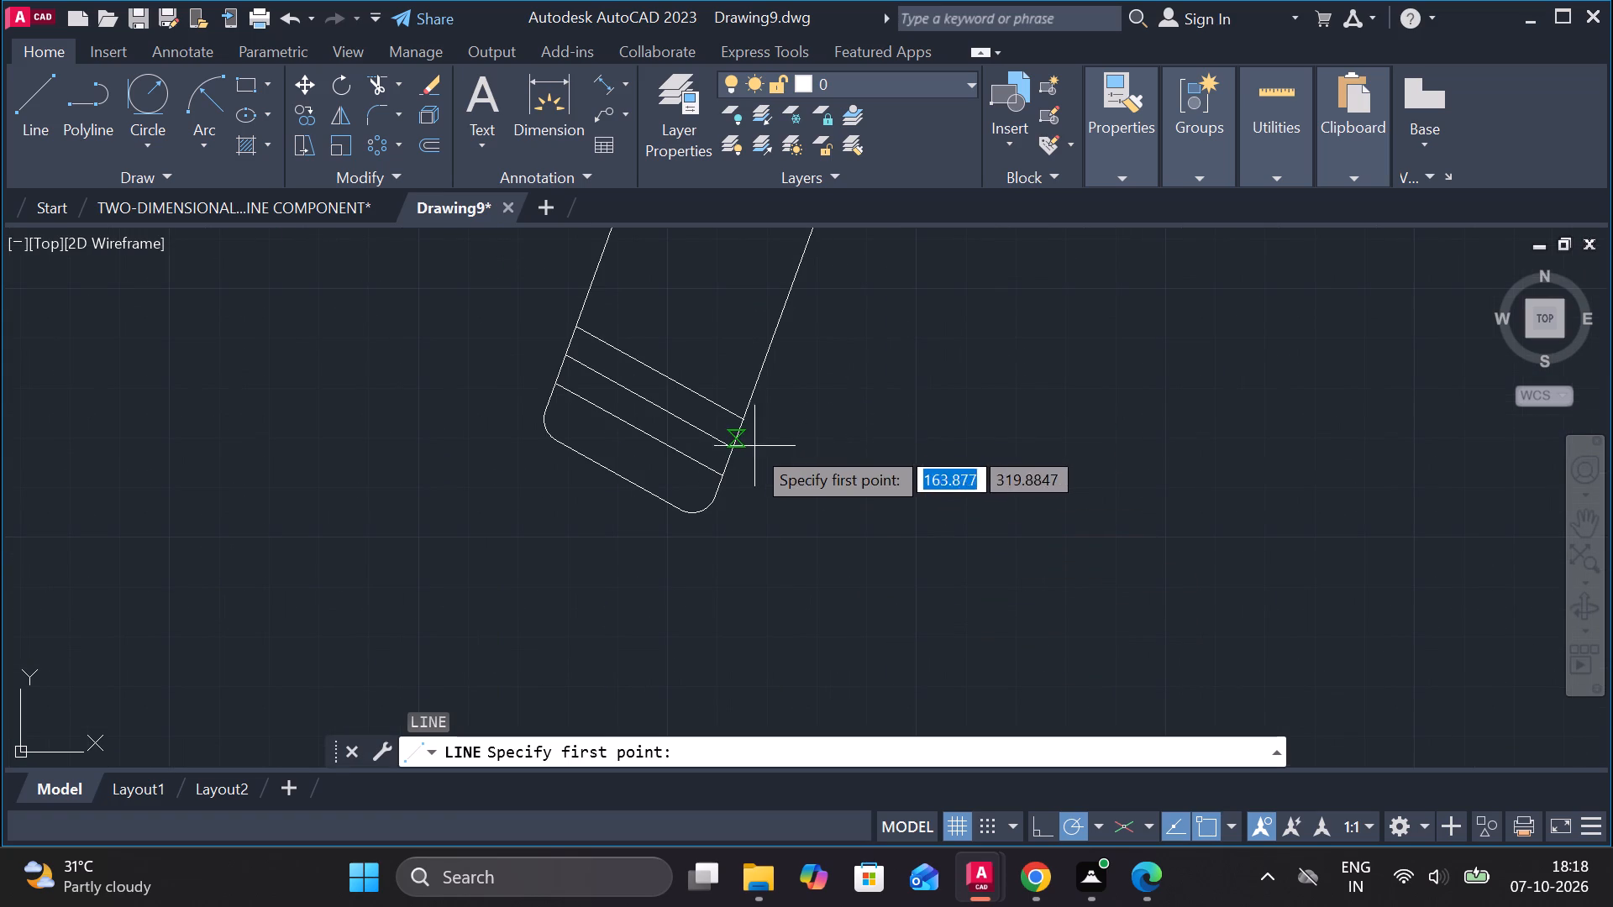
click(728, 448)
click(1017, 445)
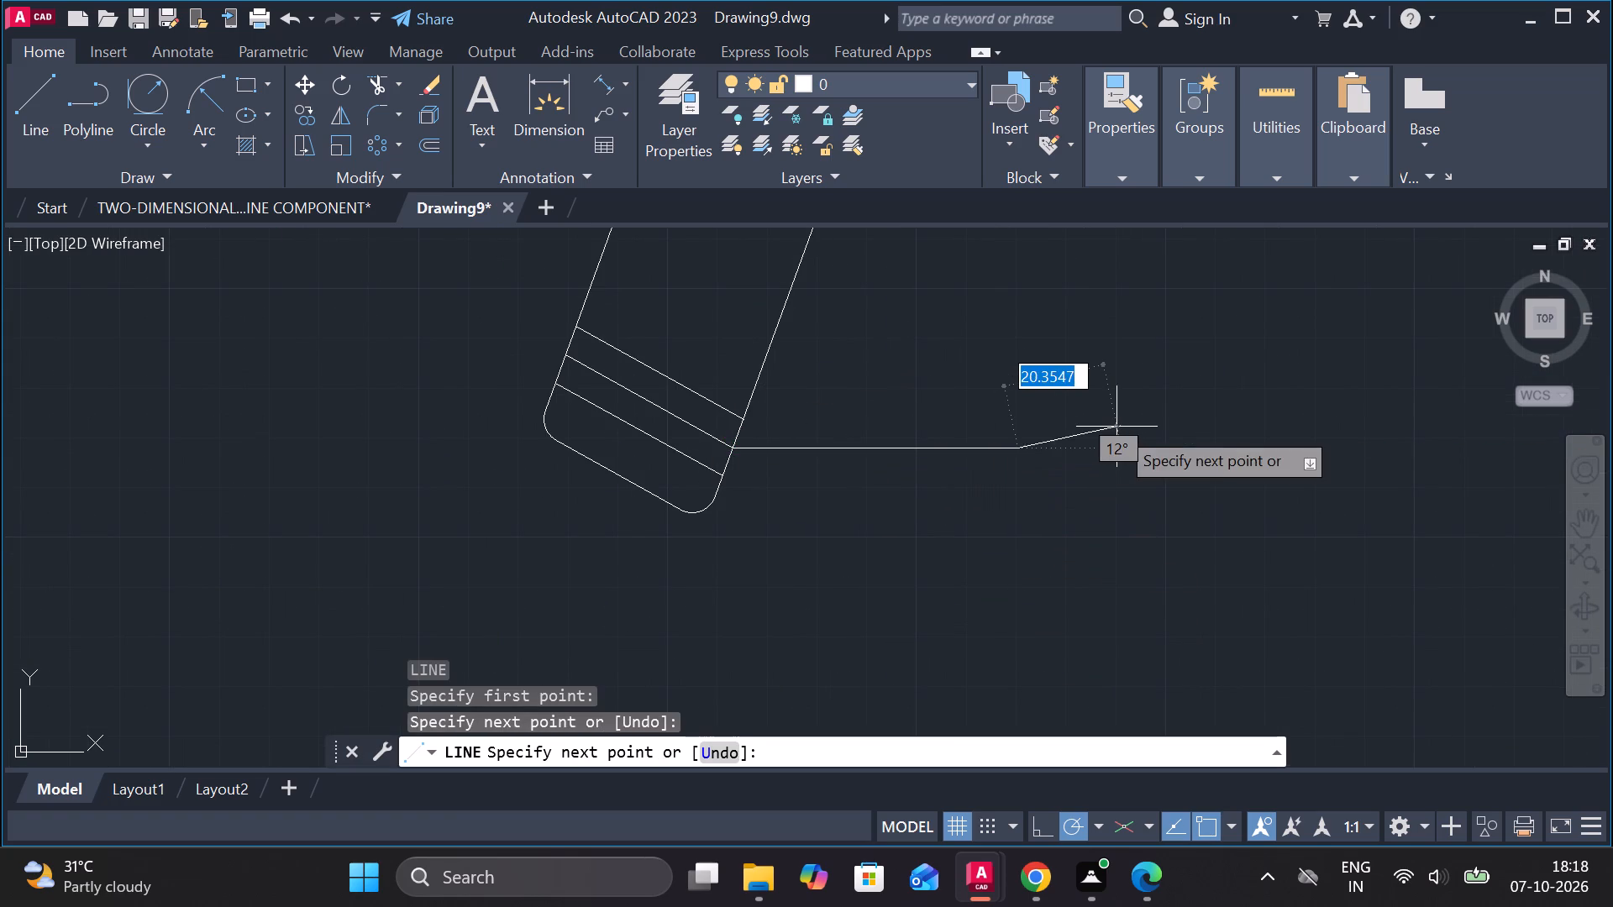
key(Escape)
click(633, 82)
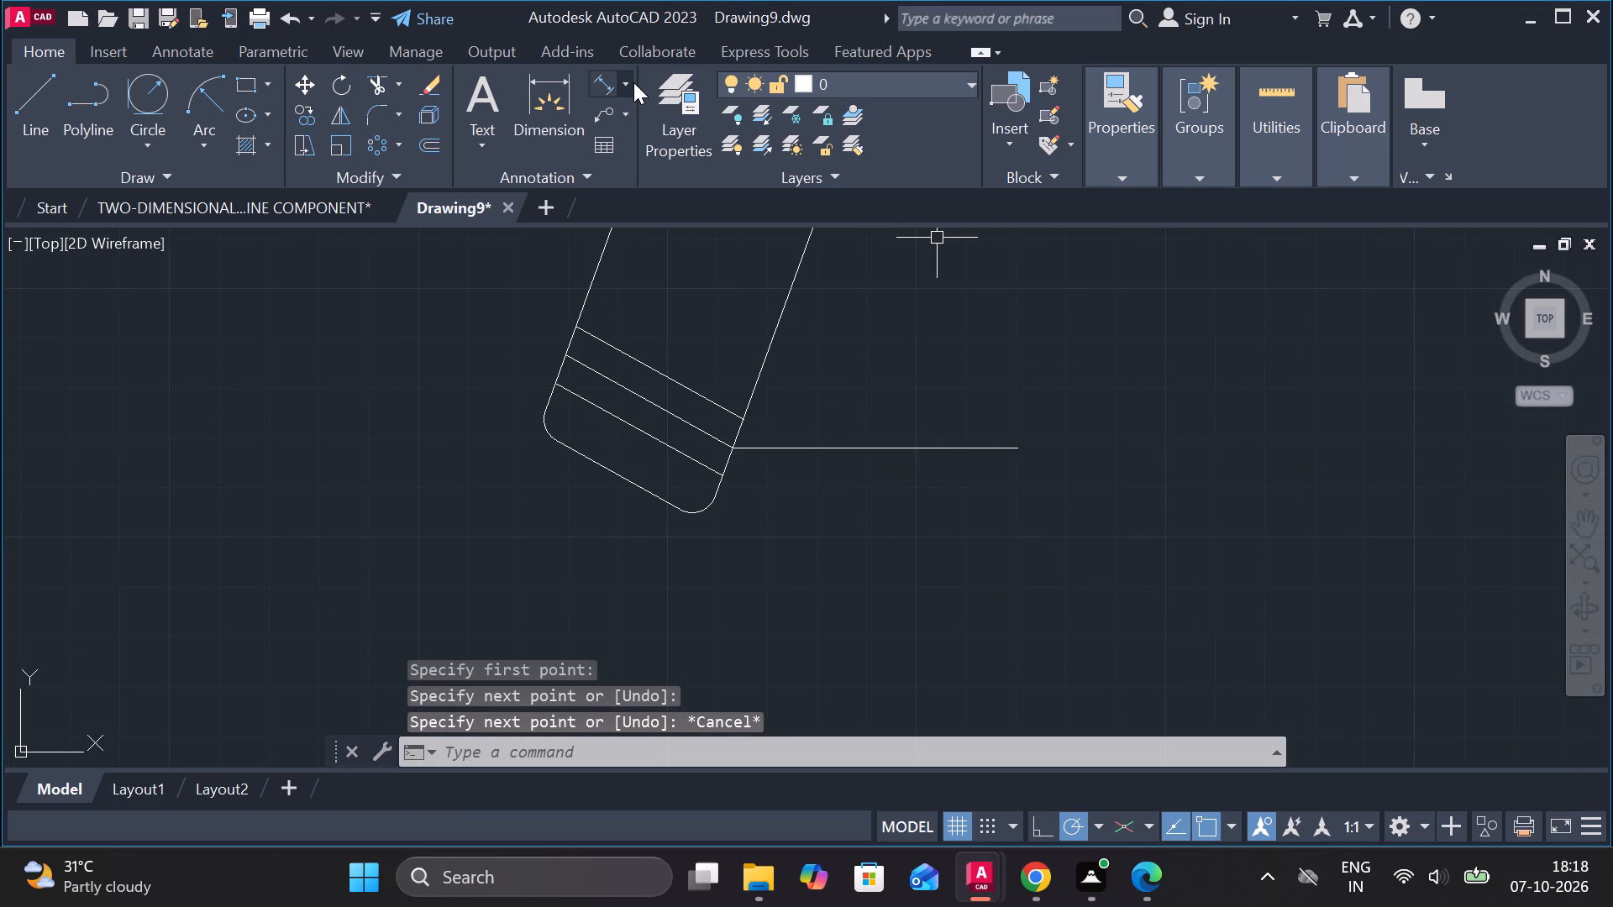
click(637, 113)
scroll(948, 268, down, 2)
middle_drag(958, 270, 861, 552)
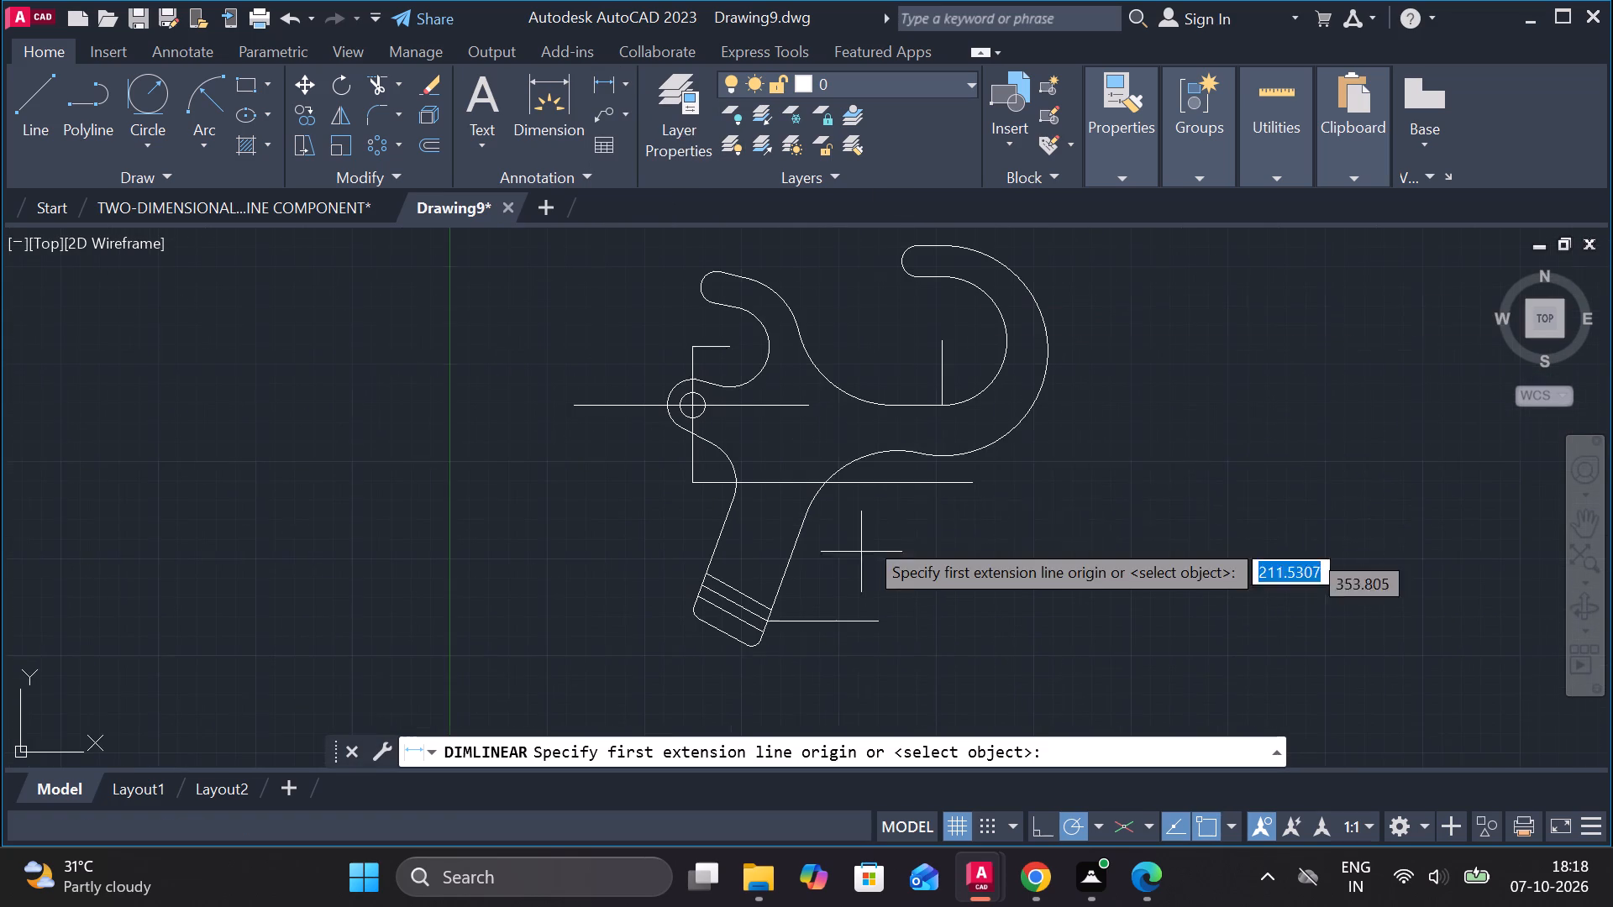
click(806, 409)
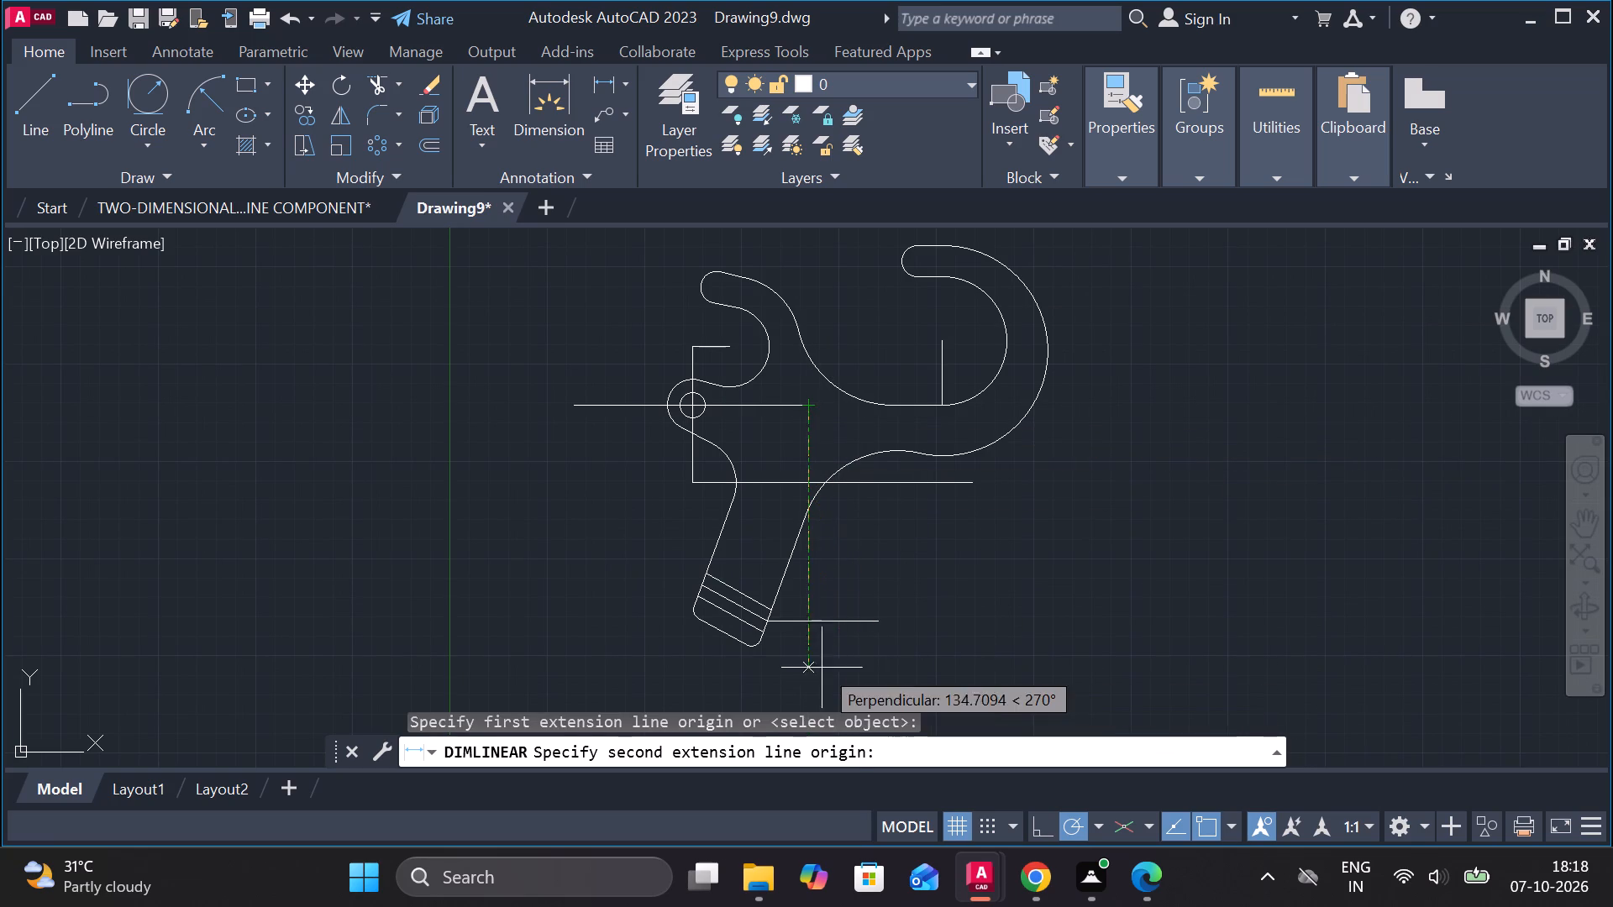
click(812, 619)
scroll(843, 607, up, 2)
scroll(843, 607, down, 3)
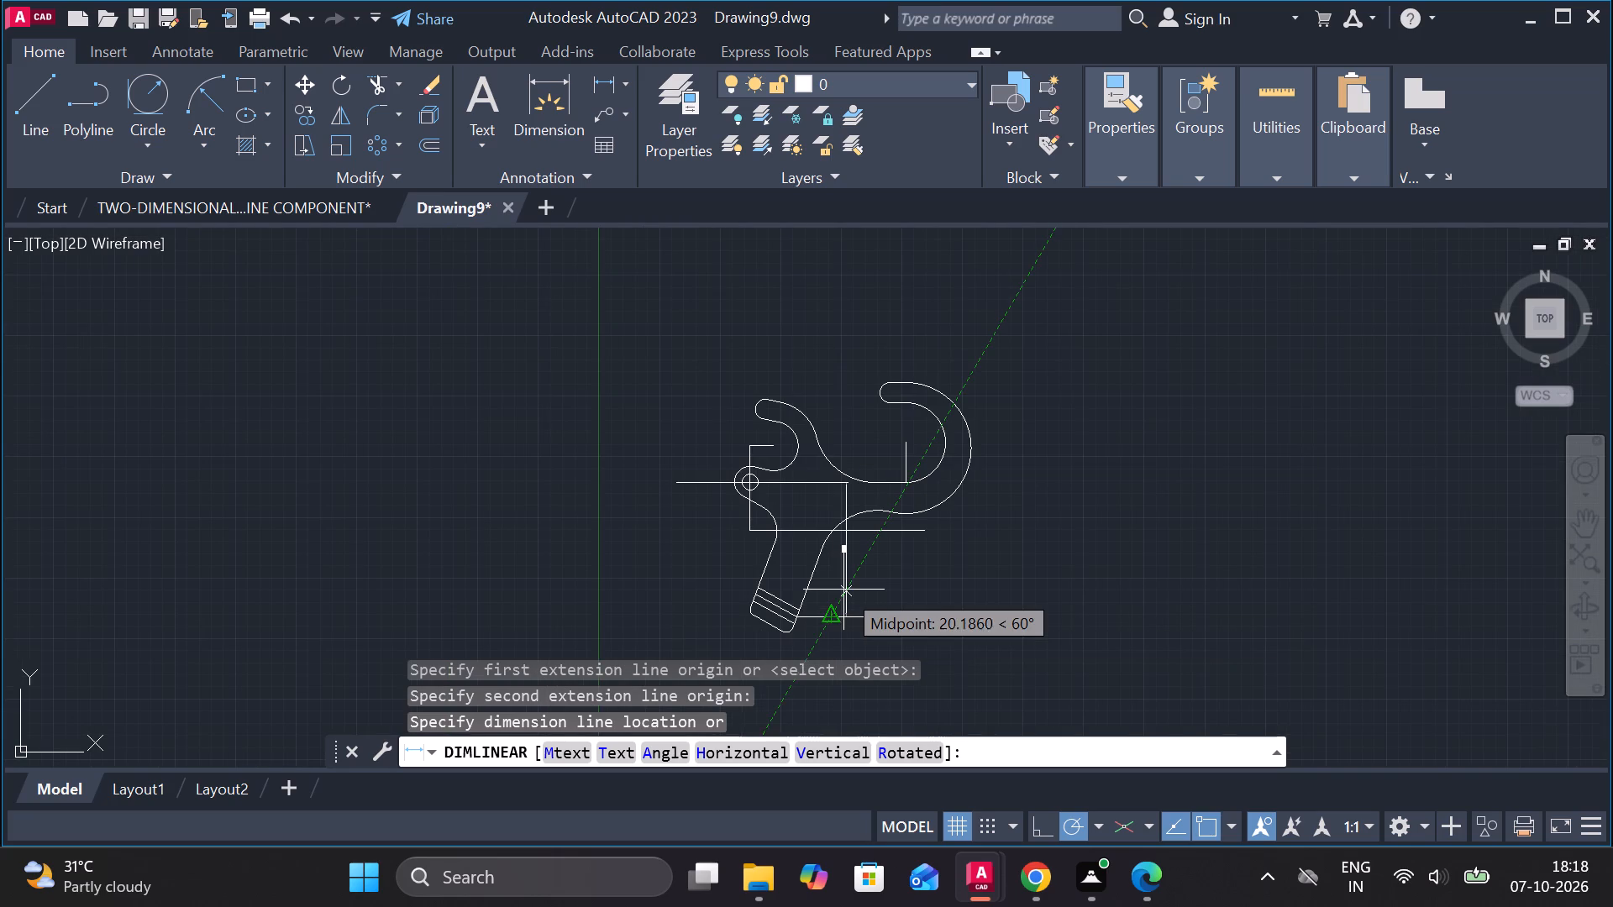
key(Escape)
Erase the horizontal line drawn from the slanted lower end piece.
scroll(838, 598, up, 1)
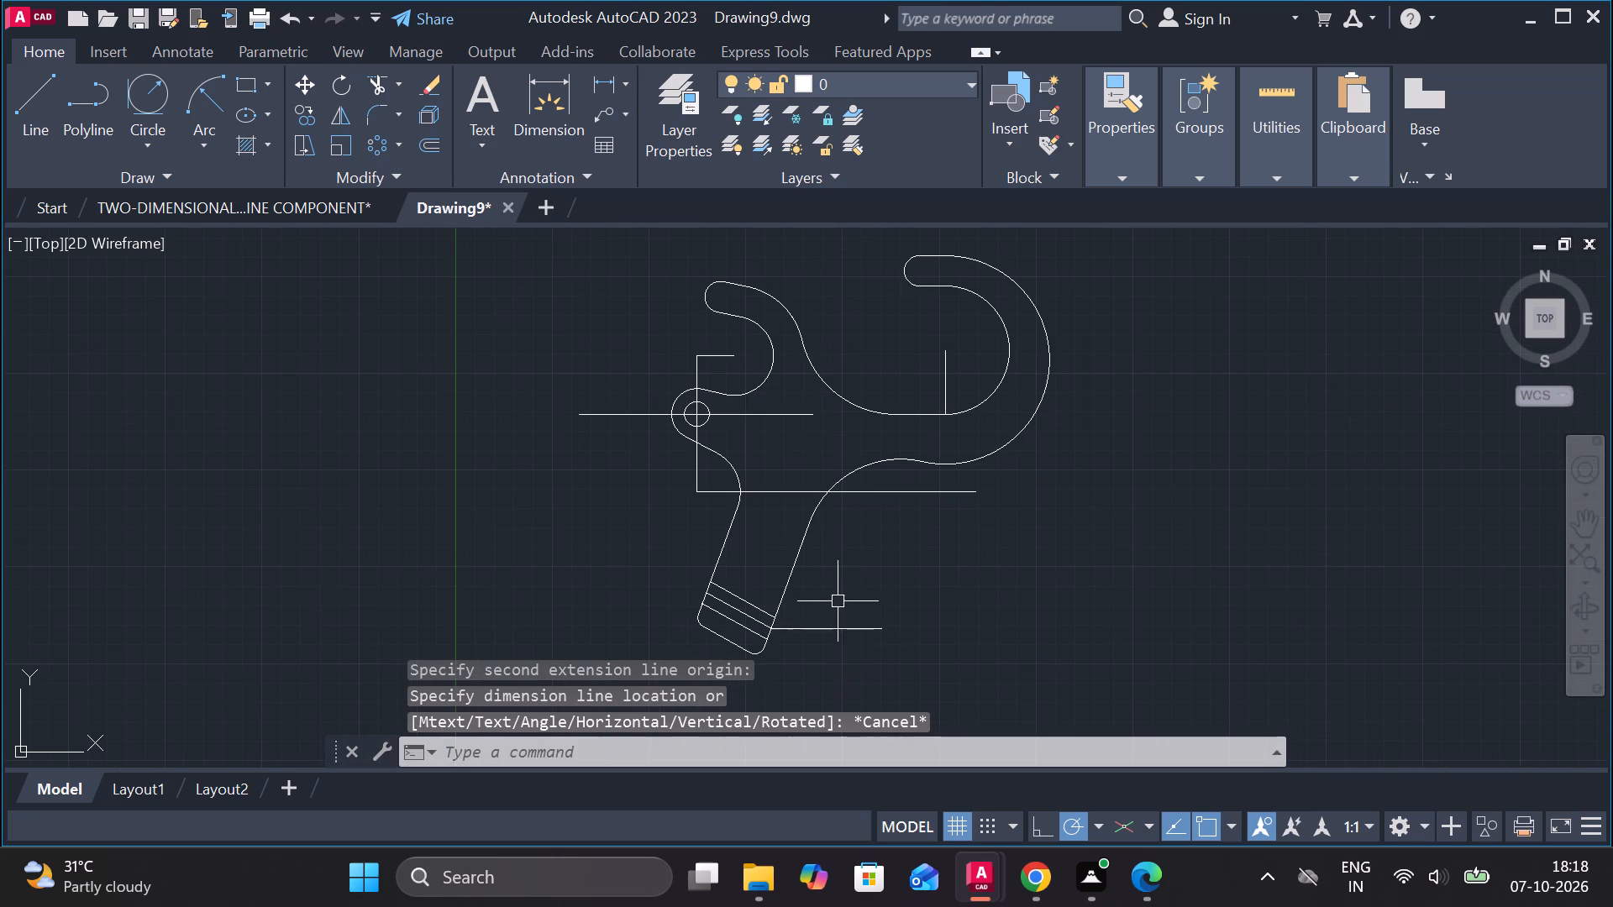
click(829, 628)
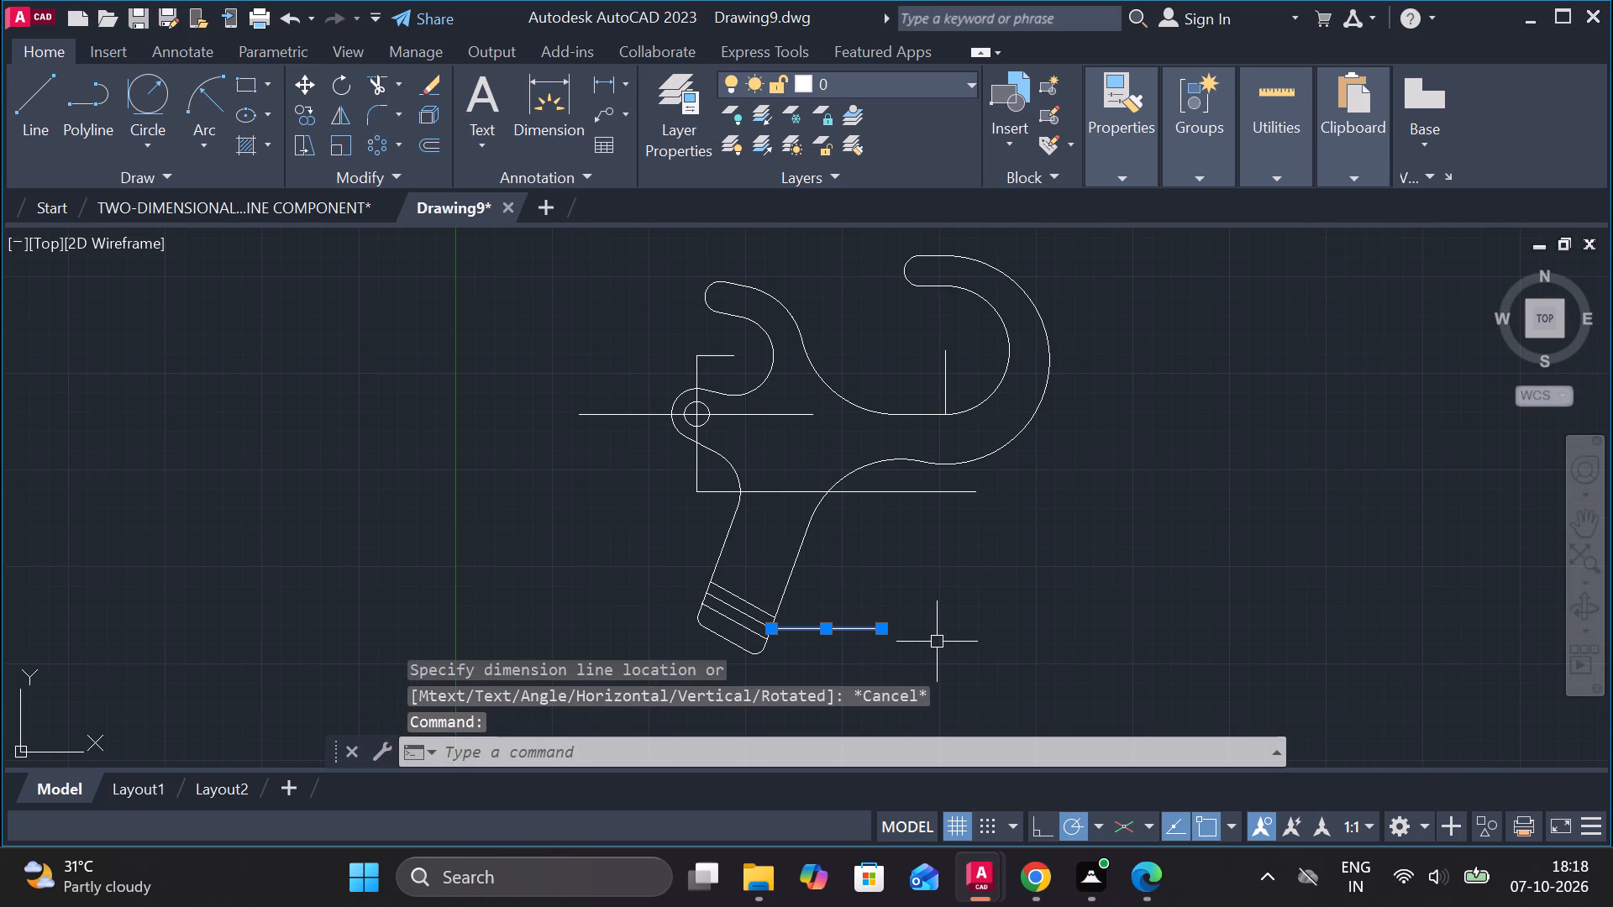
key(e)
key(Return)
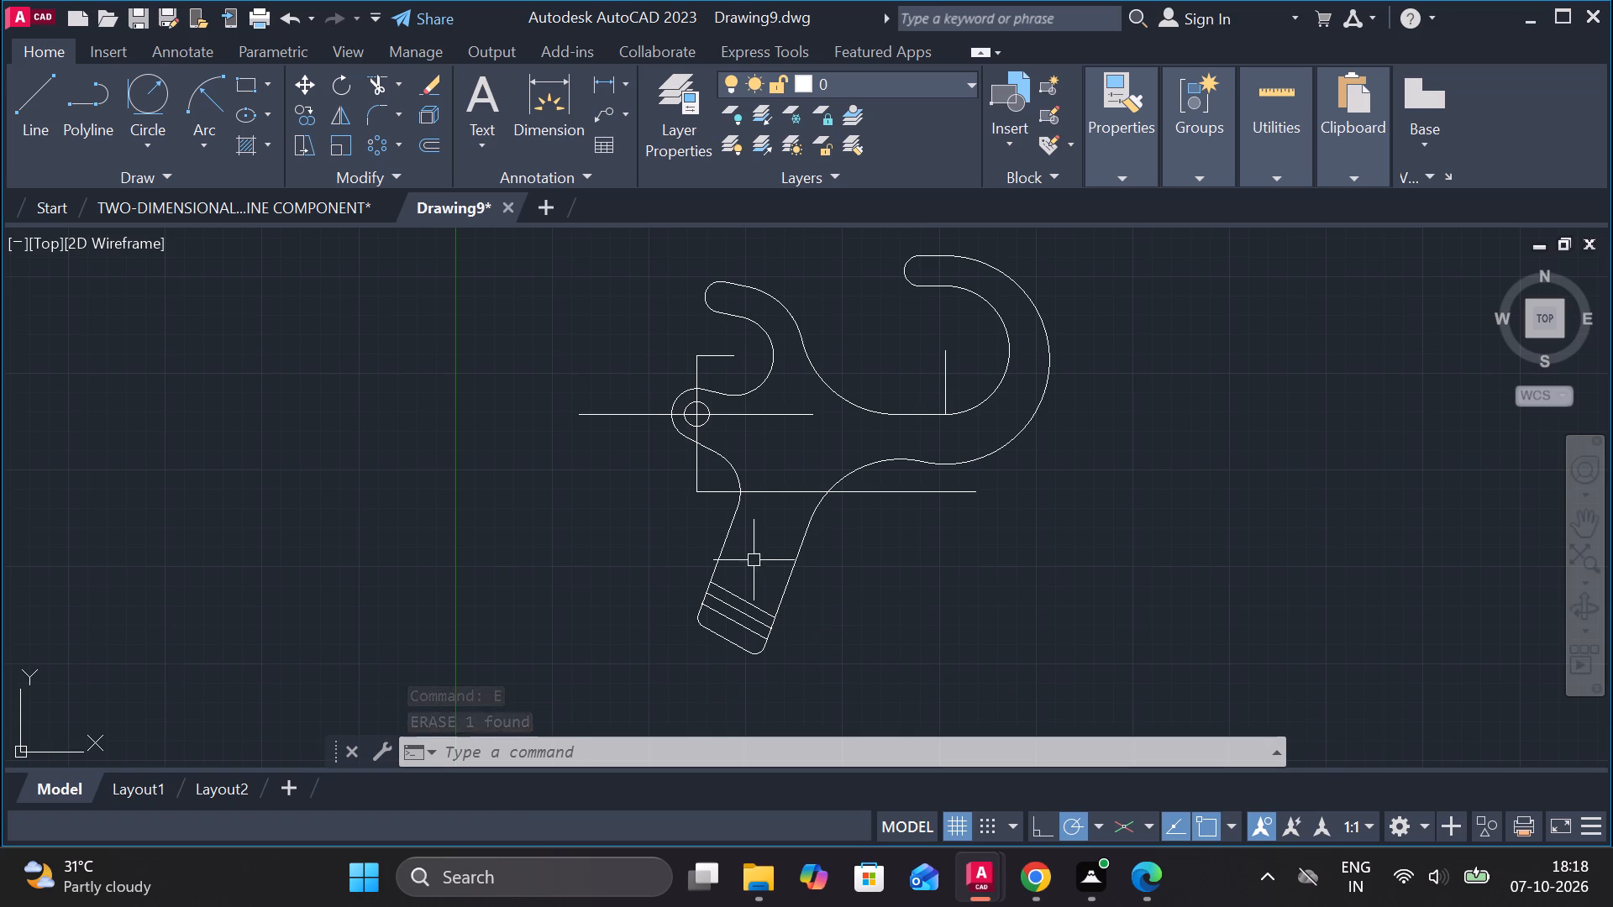
Offset the horizontal line through the small hole's centre downward by 71.
key(o)
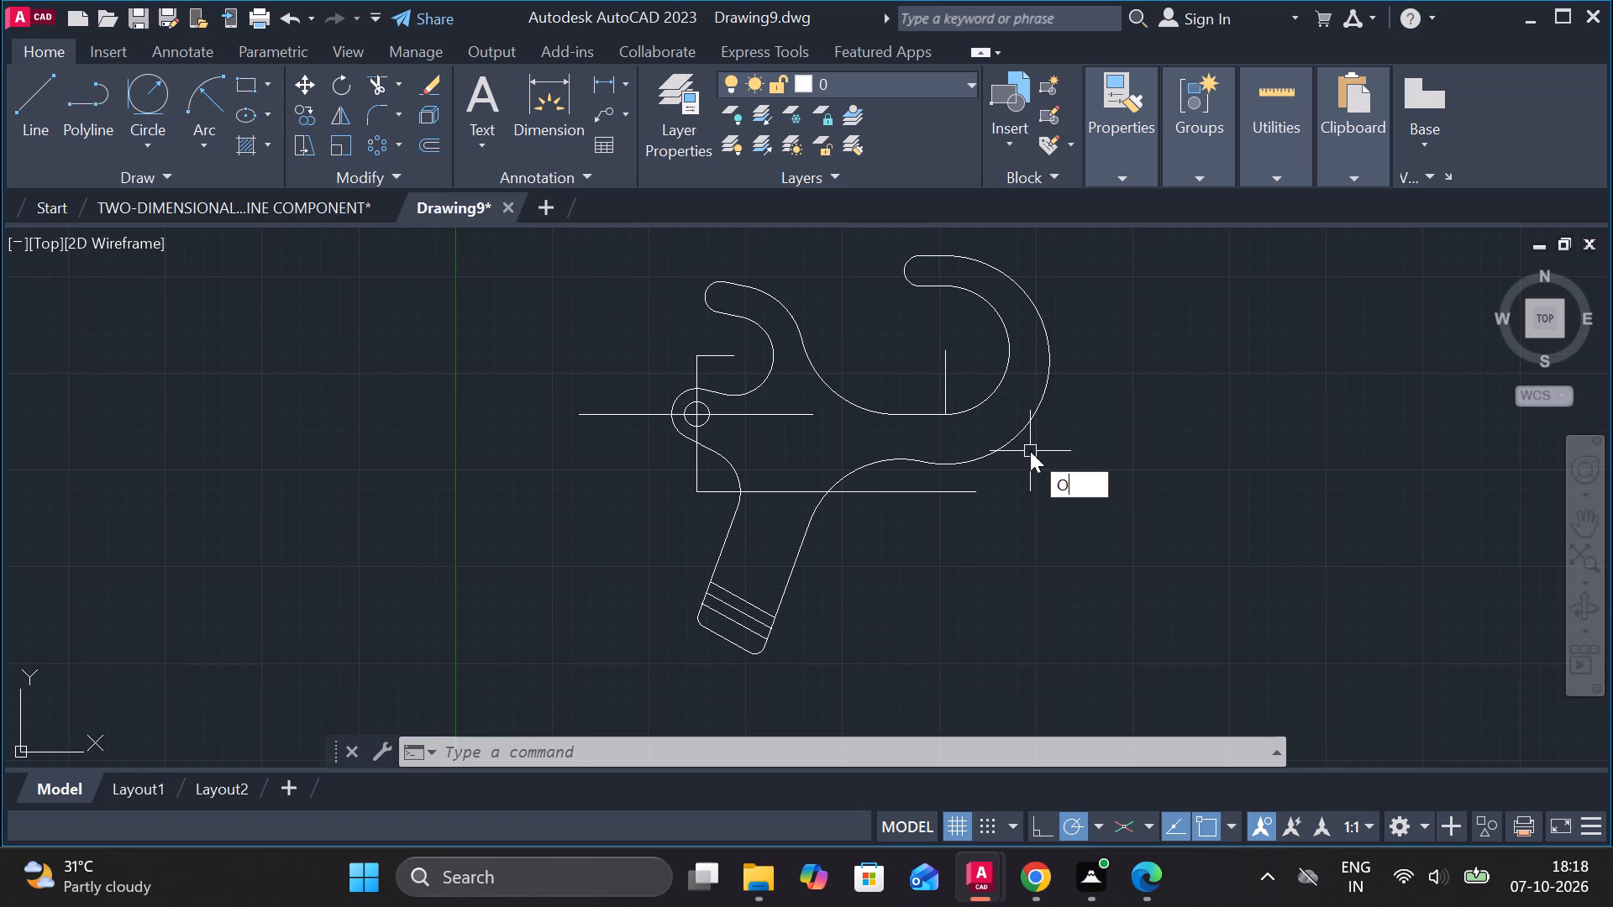
key(Return)
key(Return)
click(787, 418)
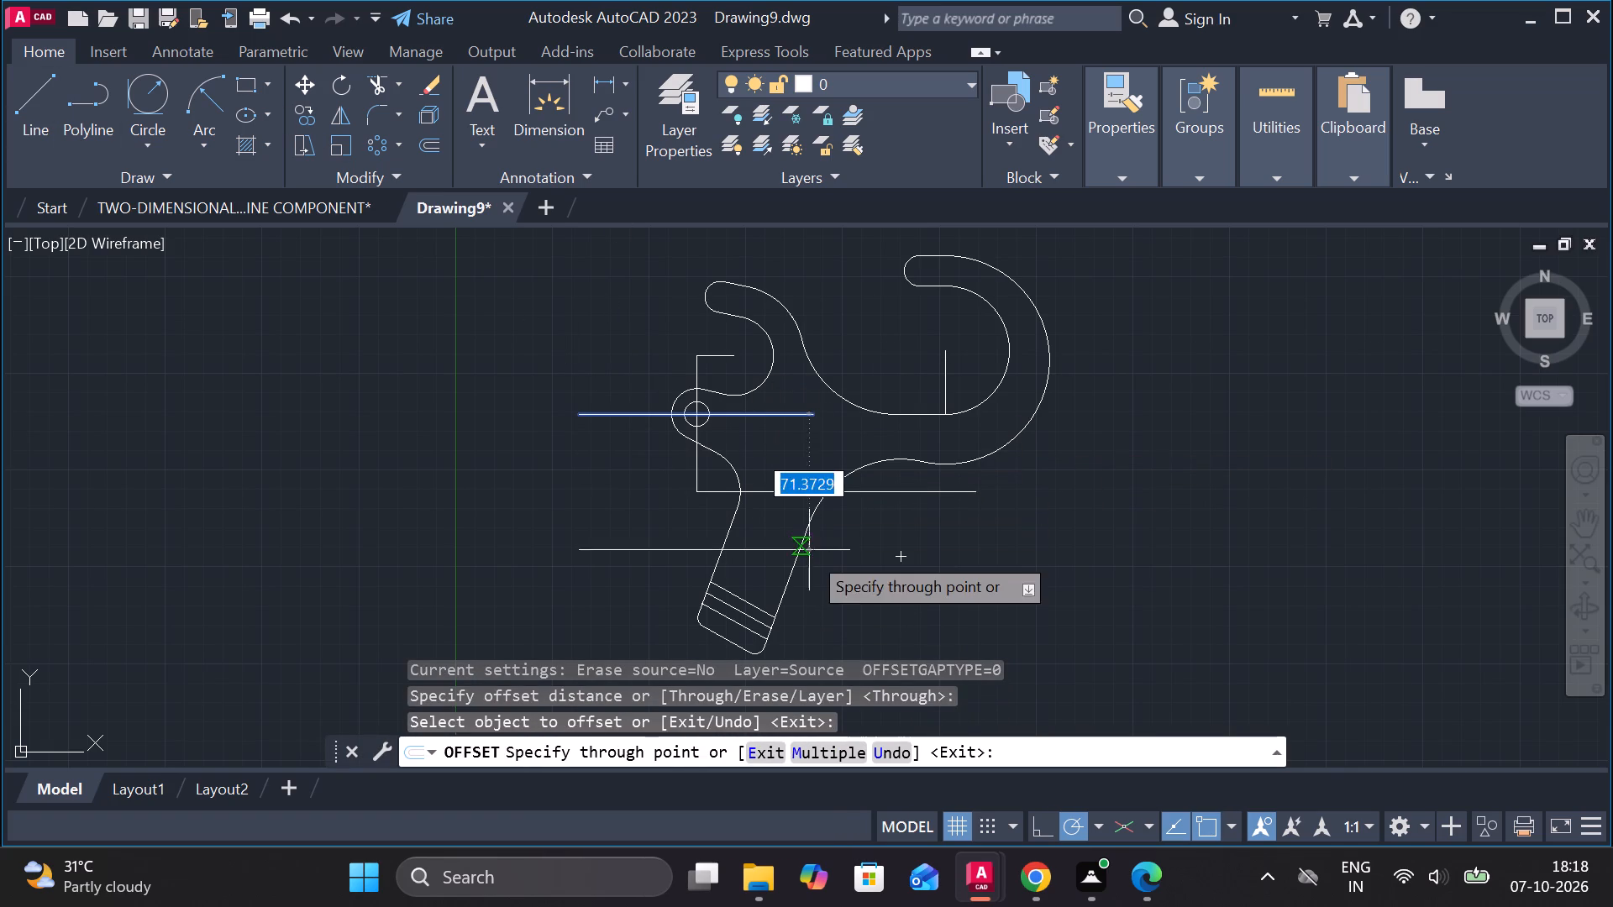
text(71)
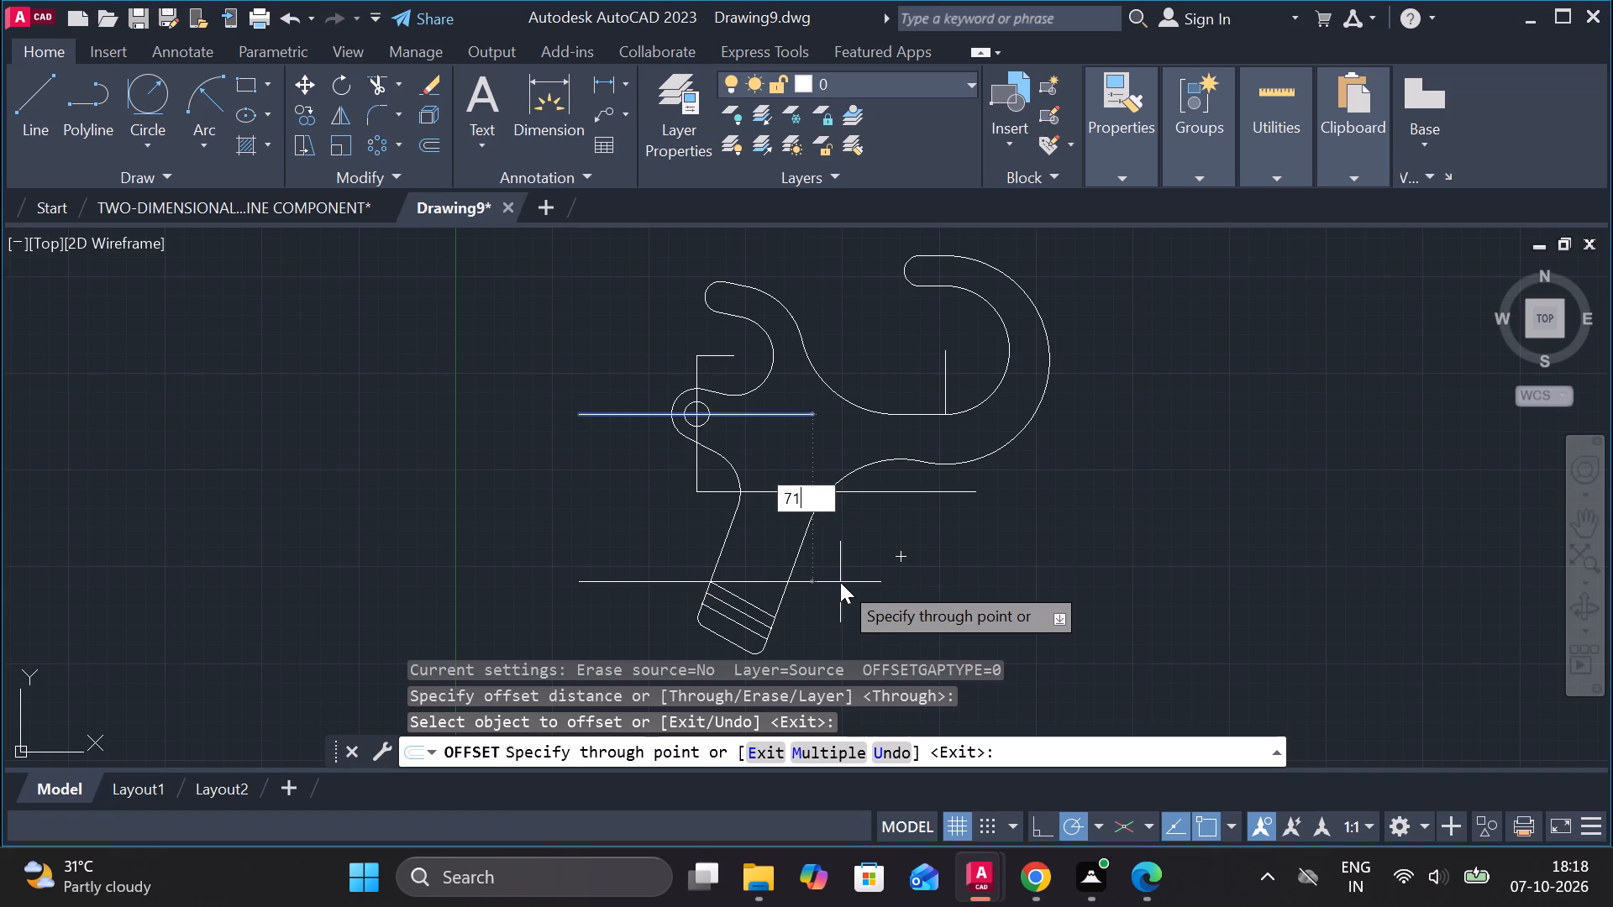
key(Return)
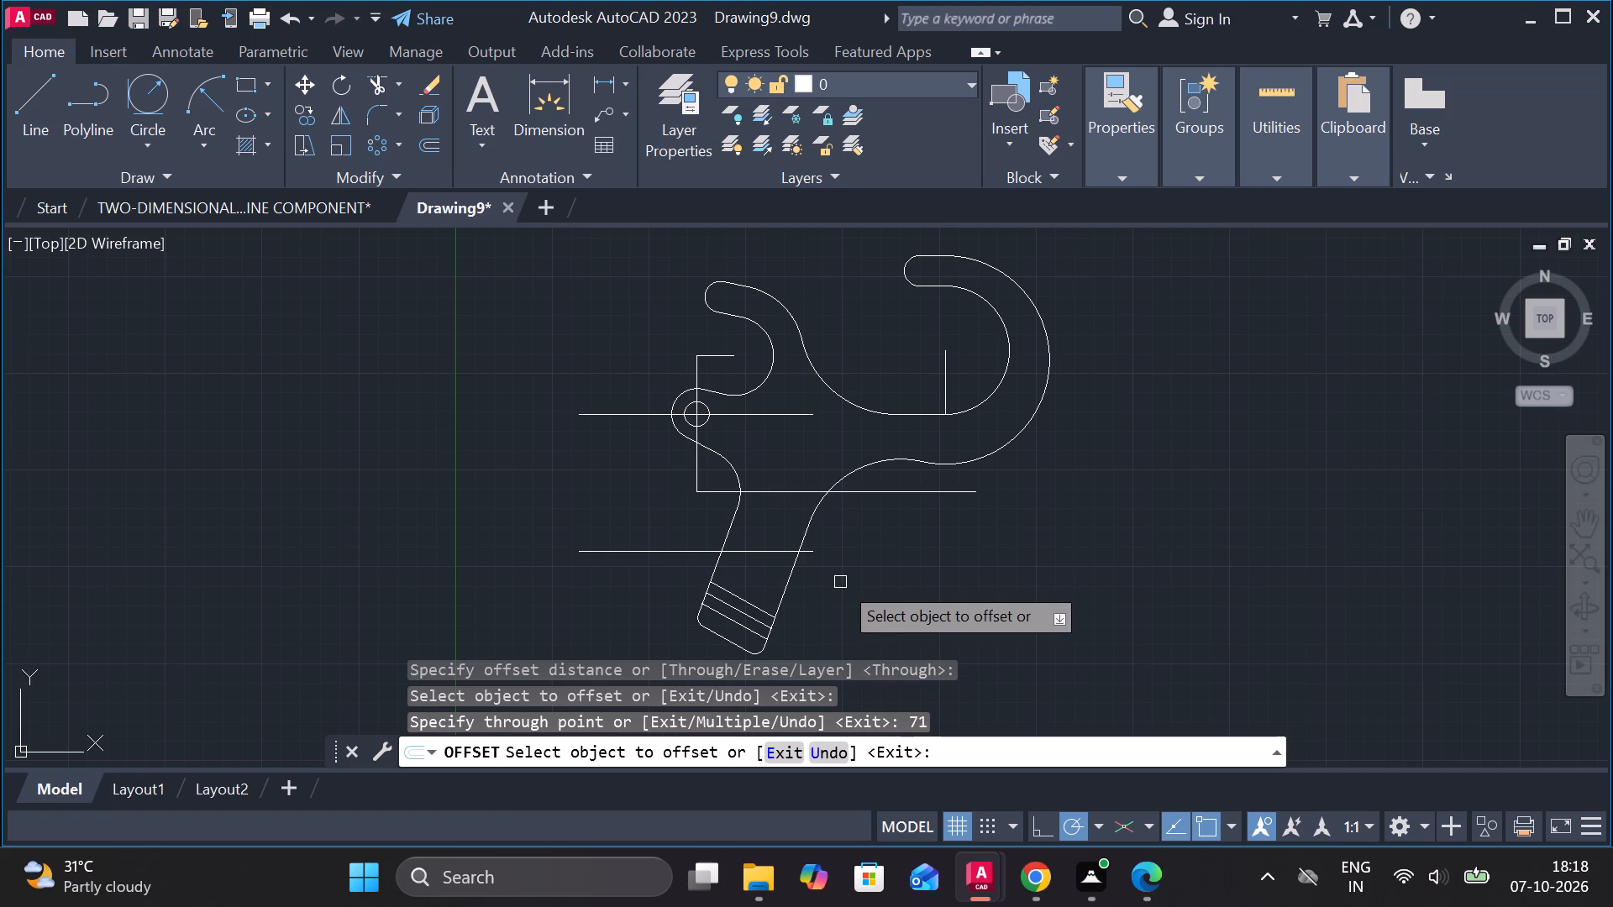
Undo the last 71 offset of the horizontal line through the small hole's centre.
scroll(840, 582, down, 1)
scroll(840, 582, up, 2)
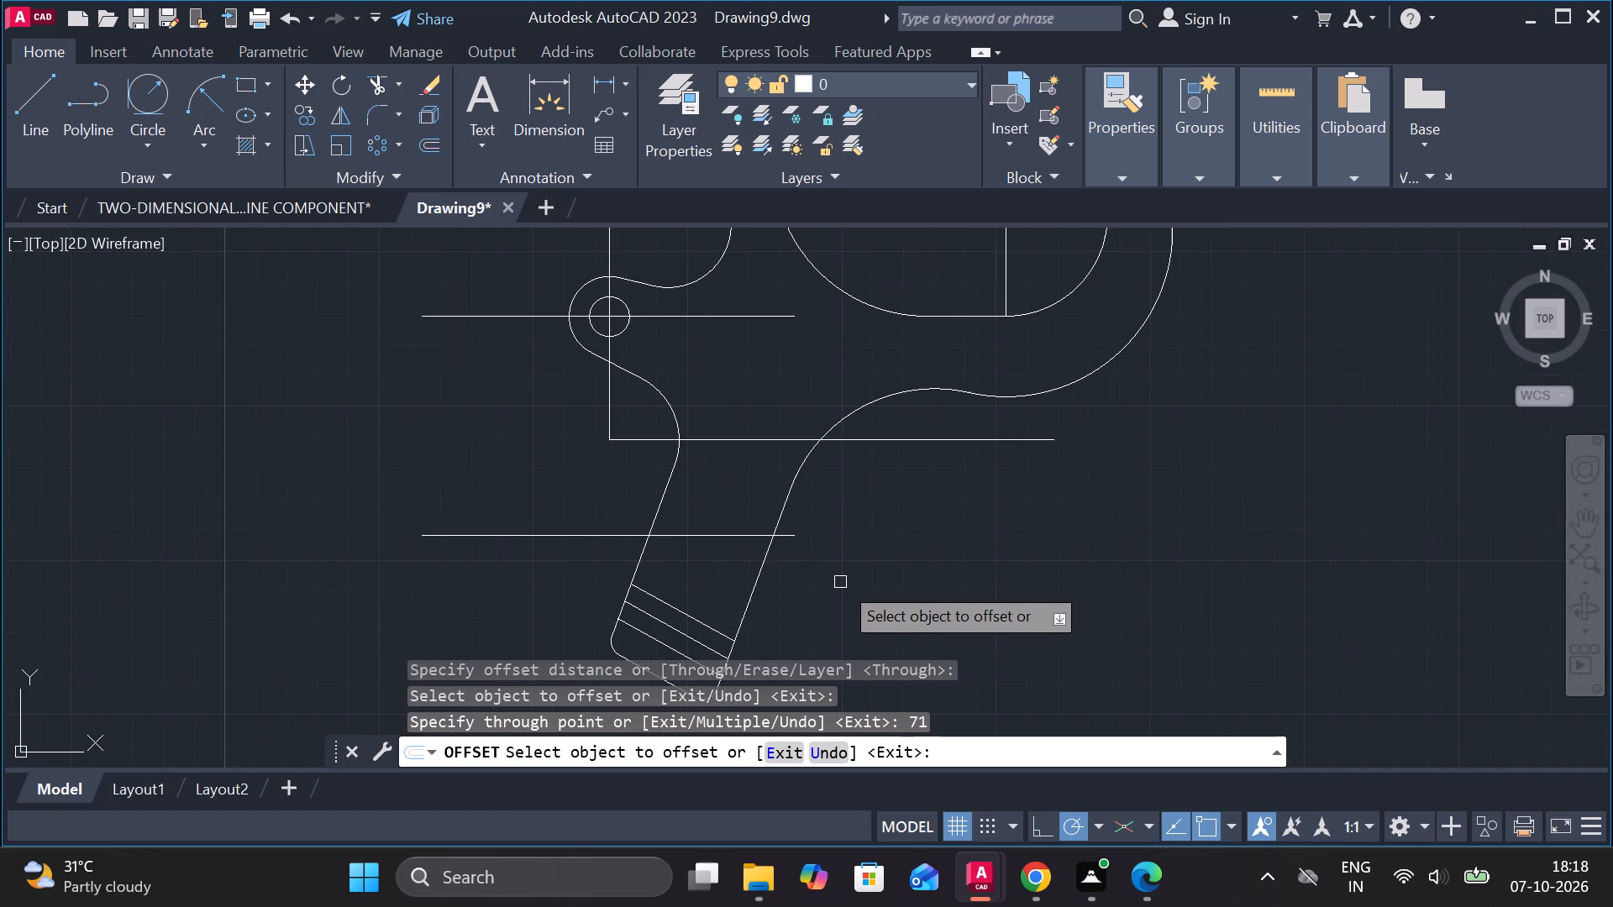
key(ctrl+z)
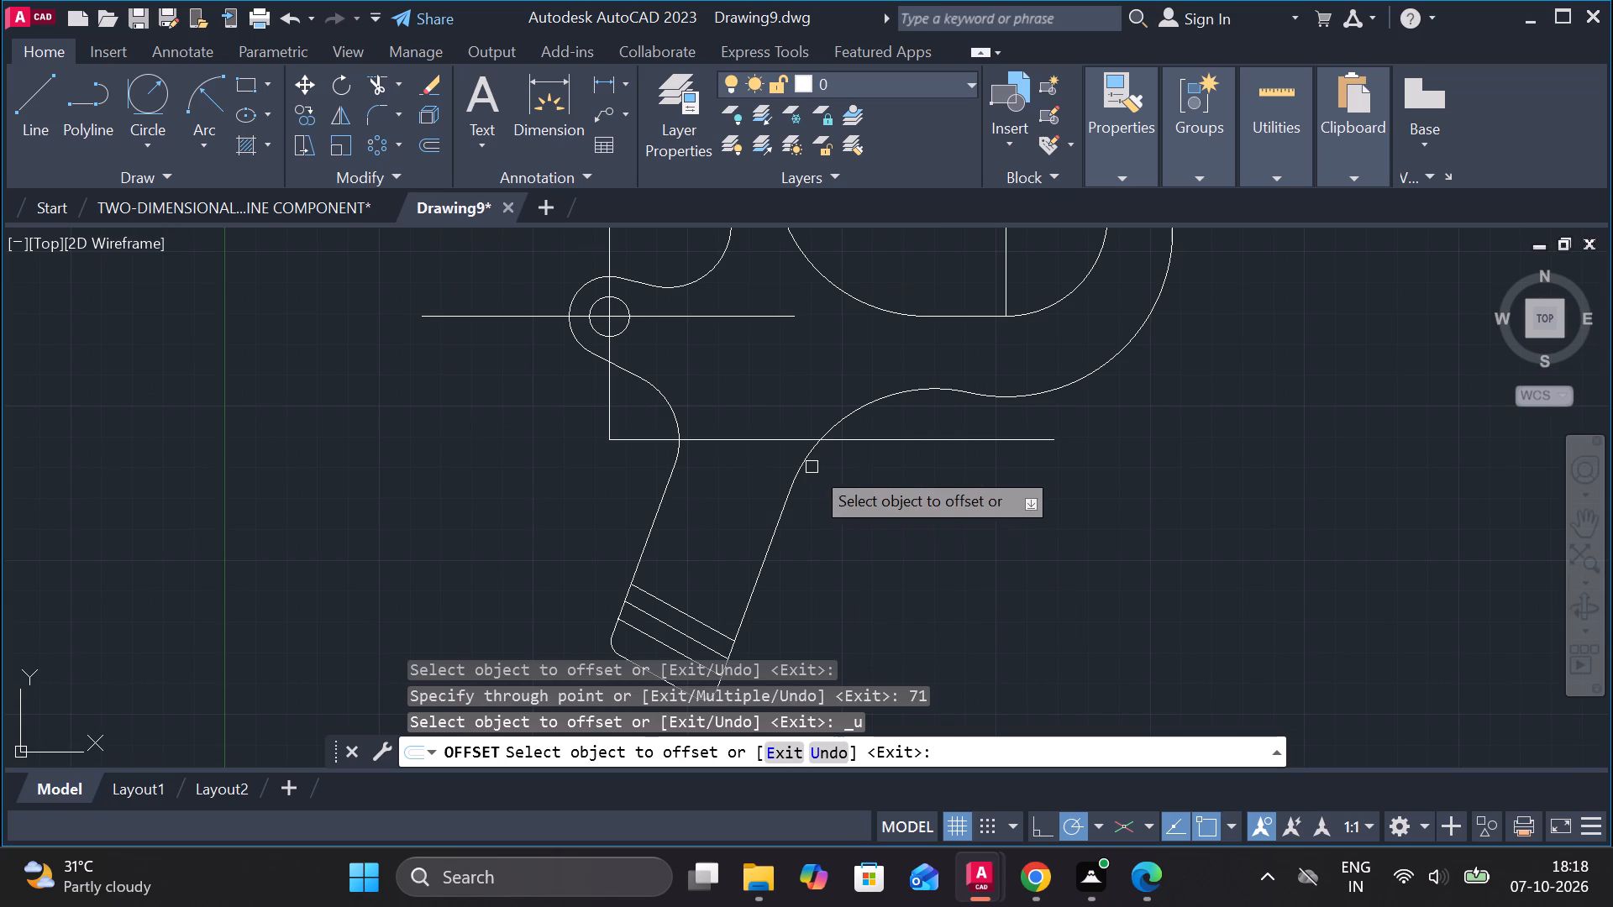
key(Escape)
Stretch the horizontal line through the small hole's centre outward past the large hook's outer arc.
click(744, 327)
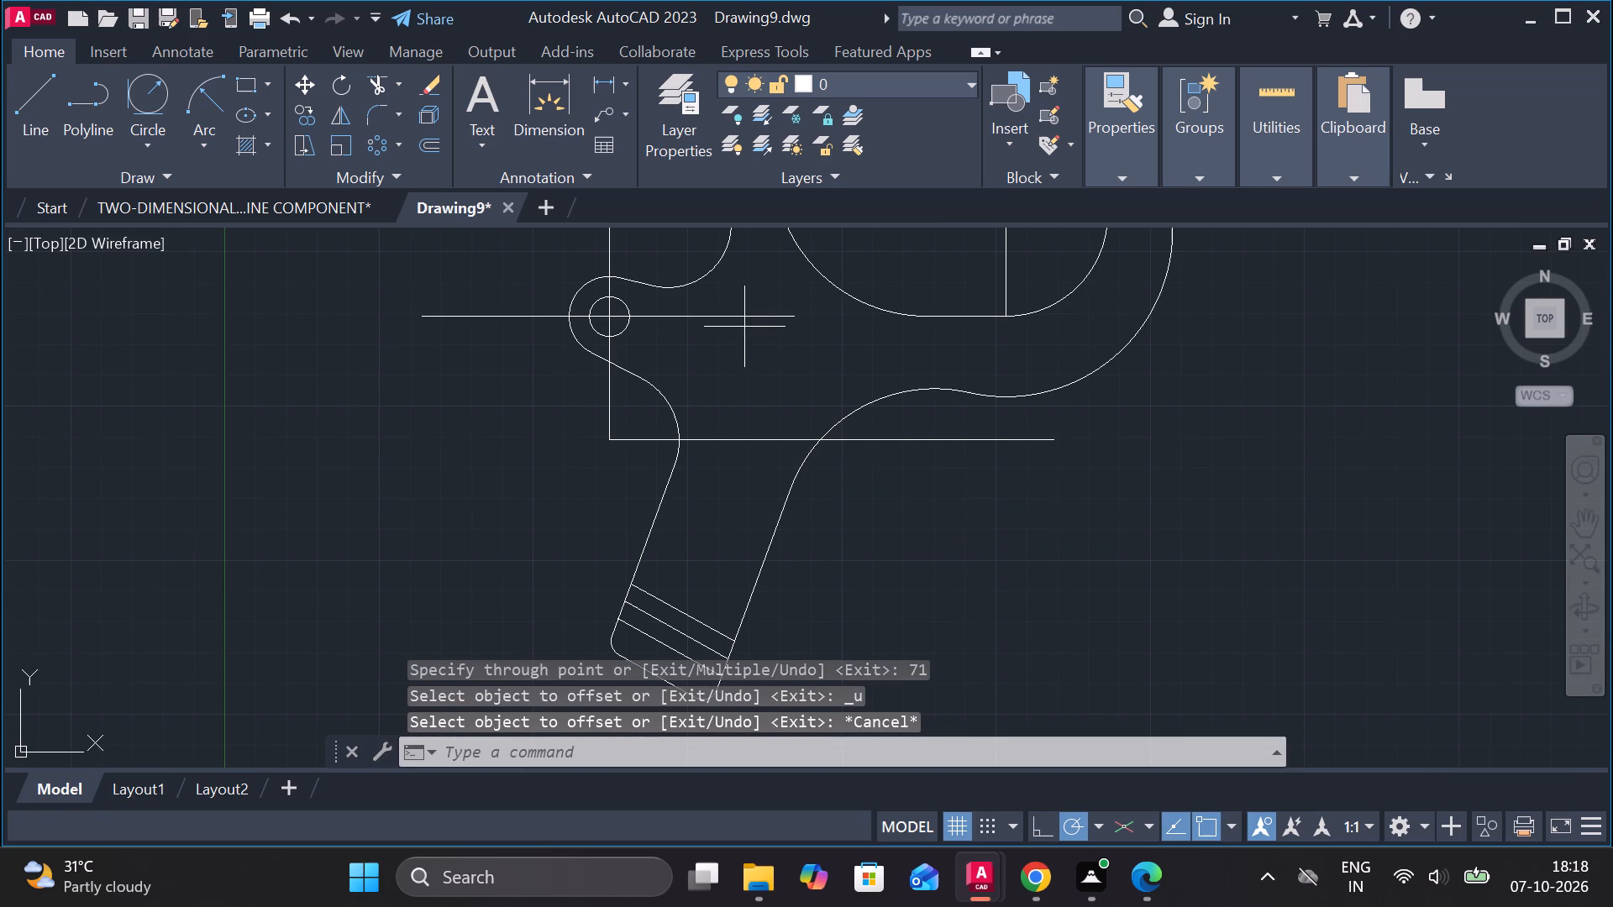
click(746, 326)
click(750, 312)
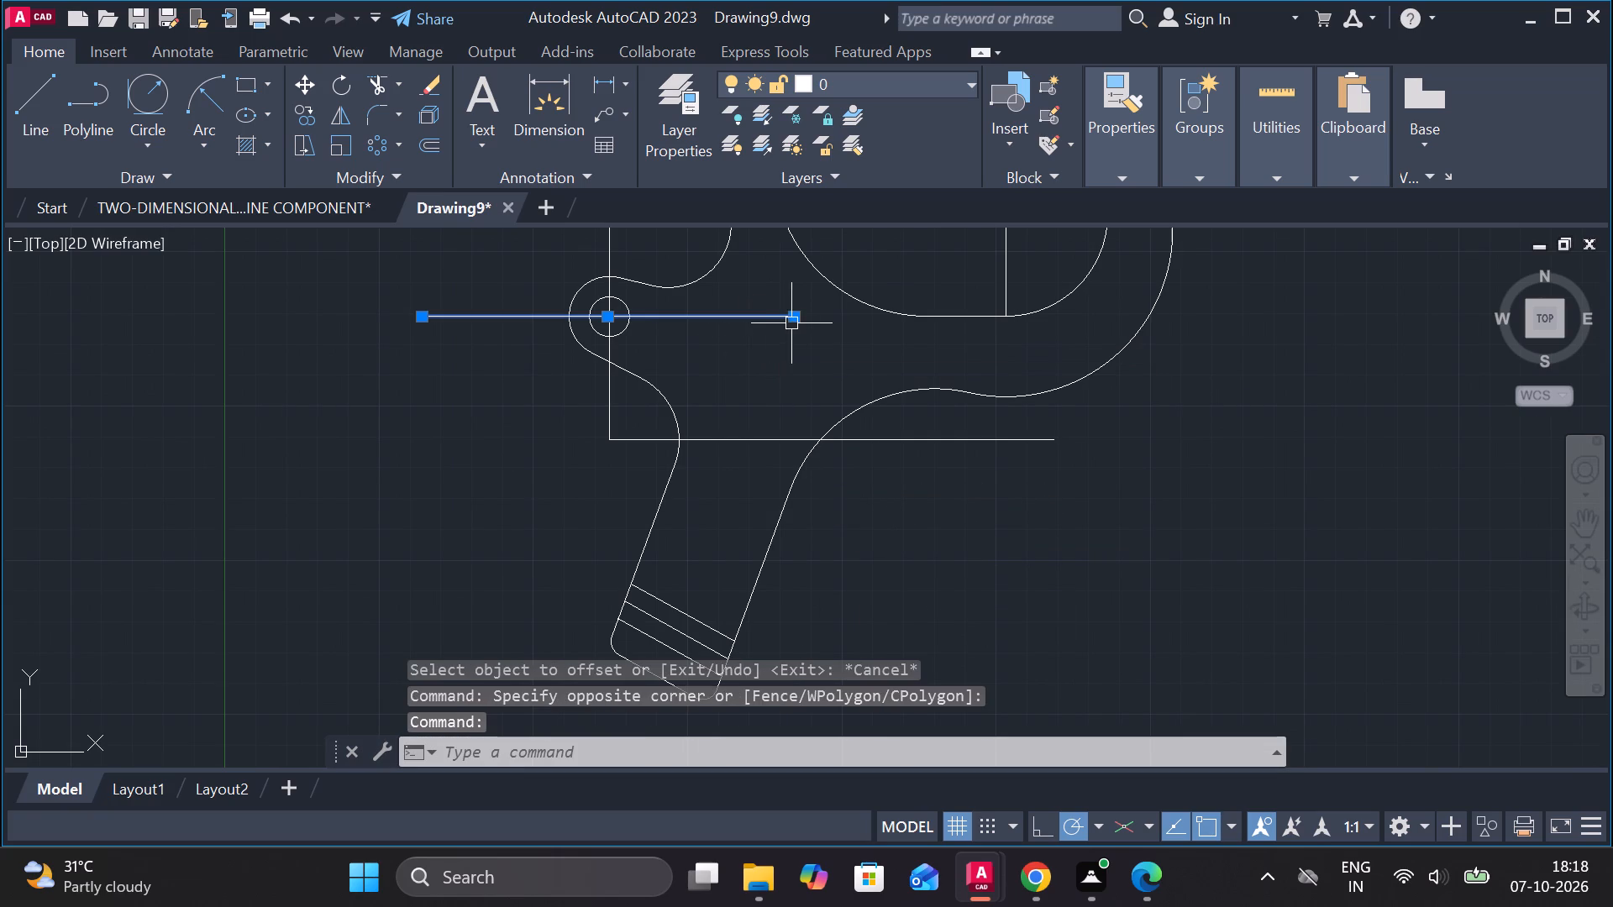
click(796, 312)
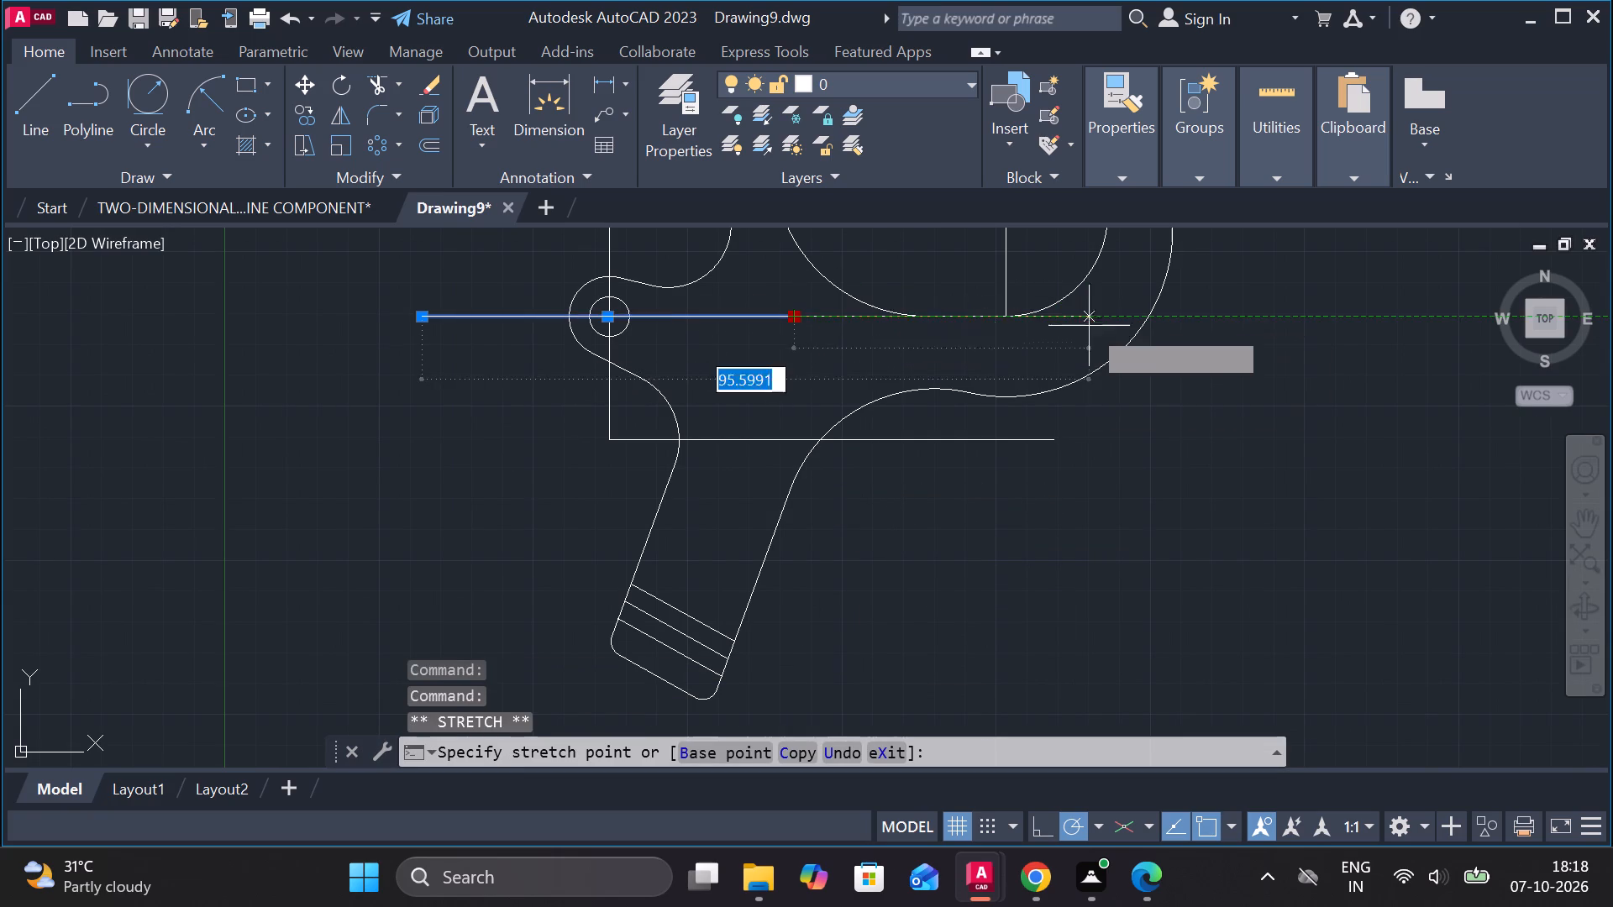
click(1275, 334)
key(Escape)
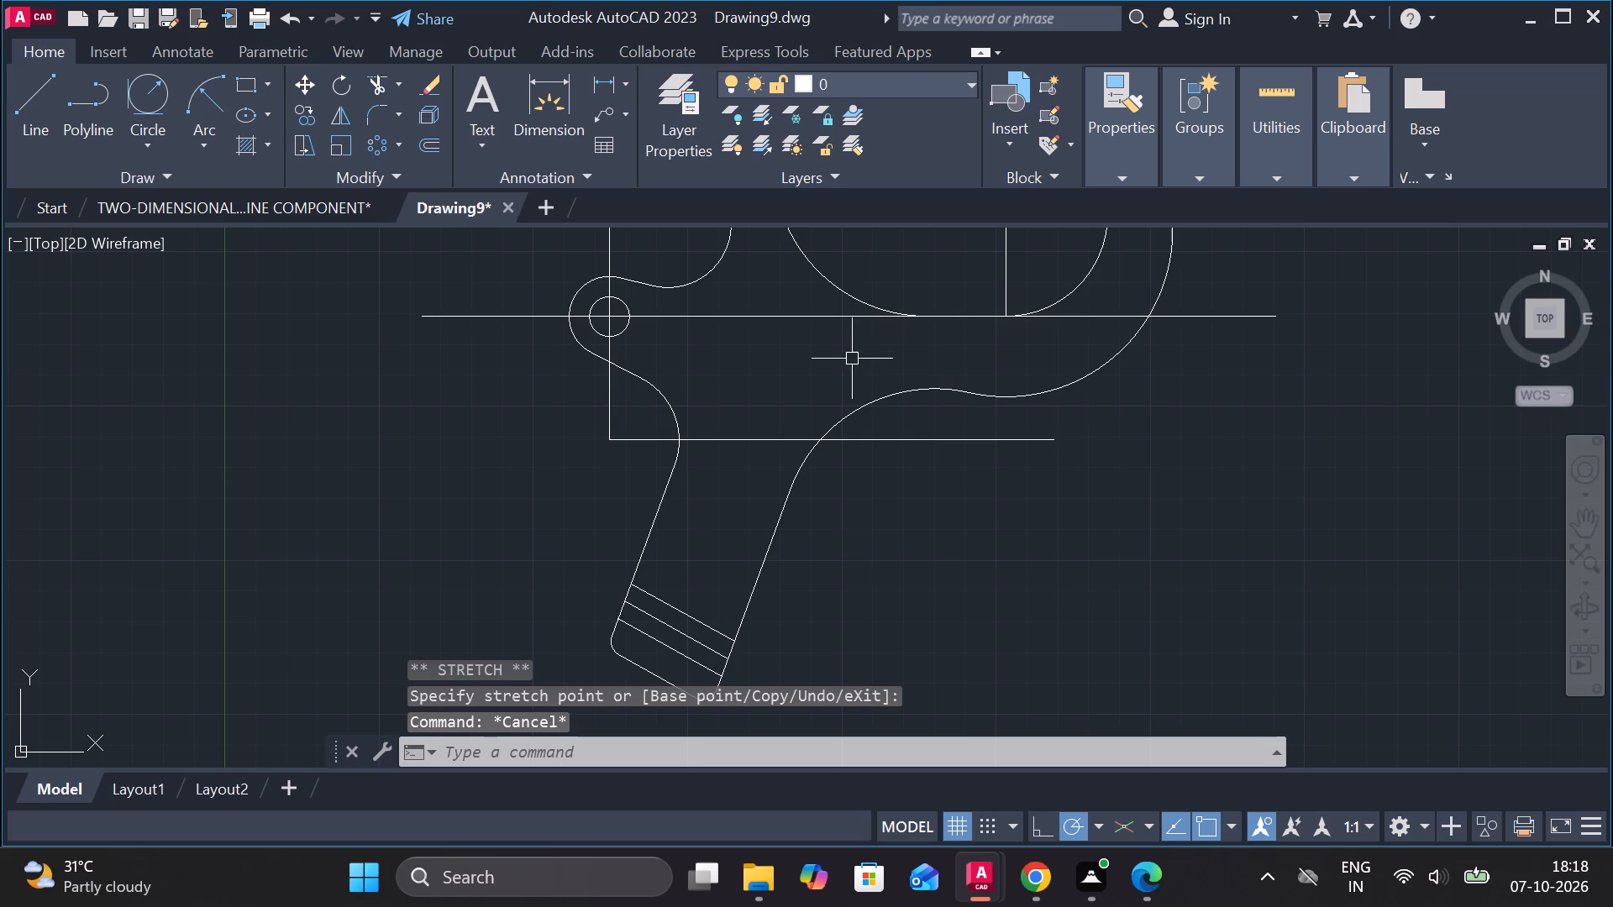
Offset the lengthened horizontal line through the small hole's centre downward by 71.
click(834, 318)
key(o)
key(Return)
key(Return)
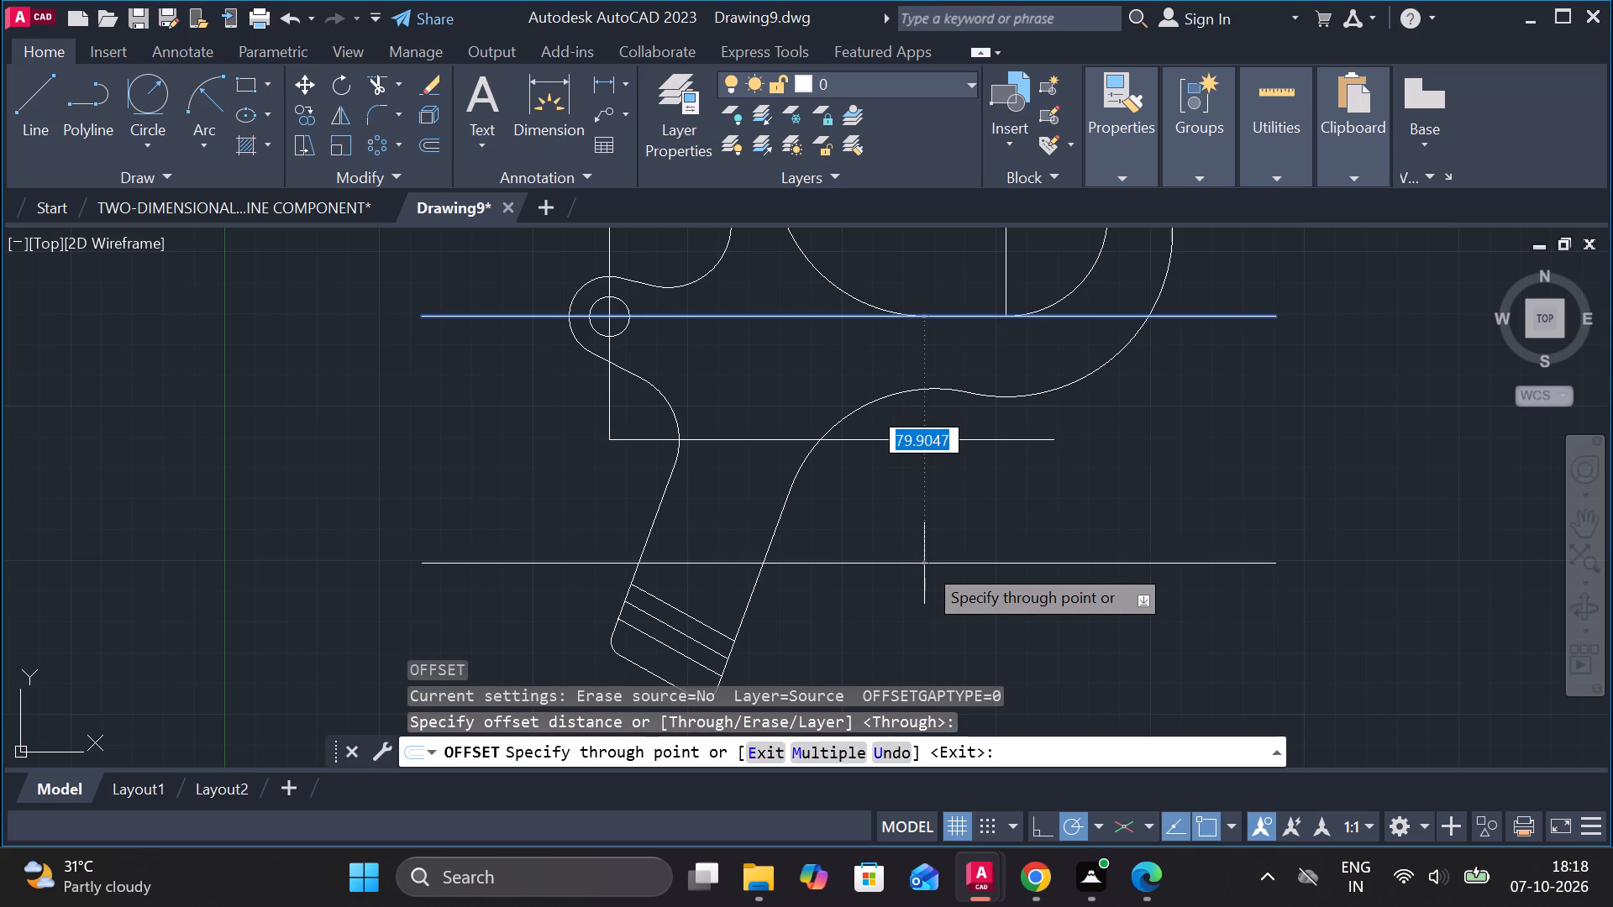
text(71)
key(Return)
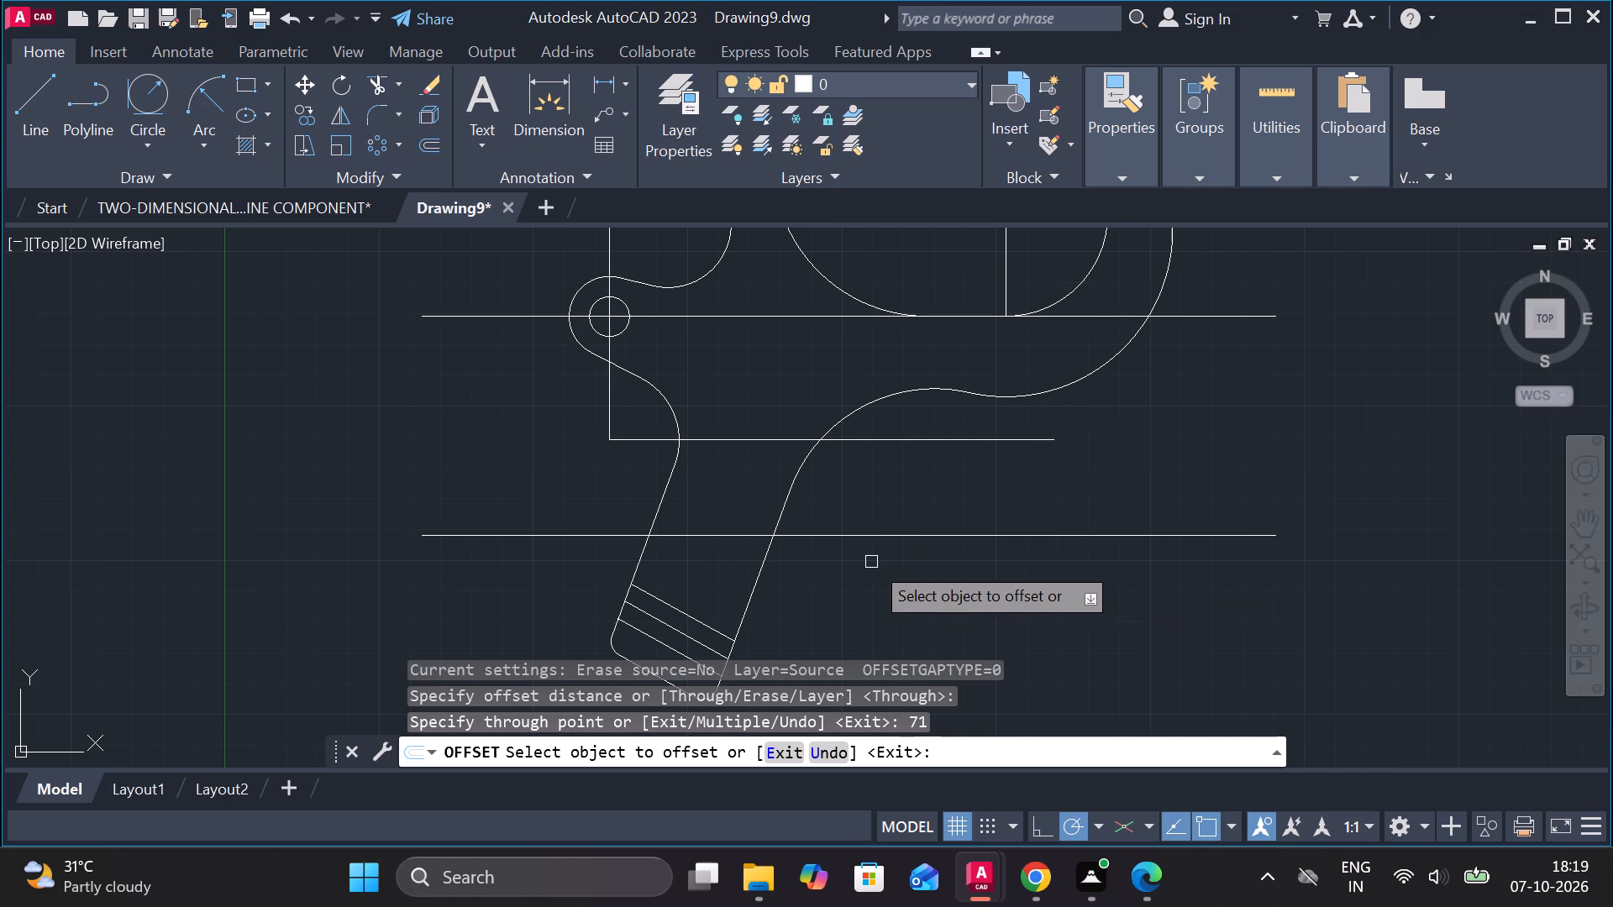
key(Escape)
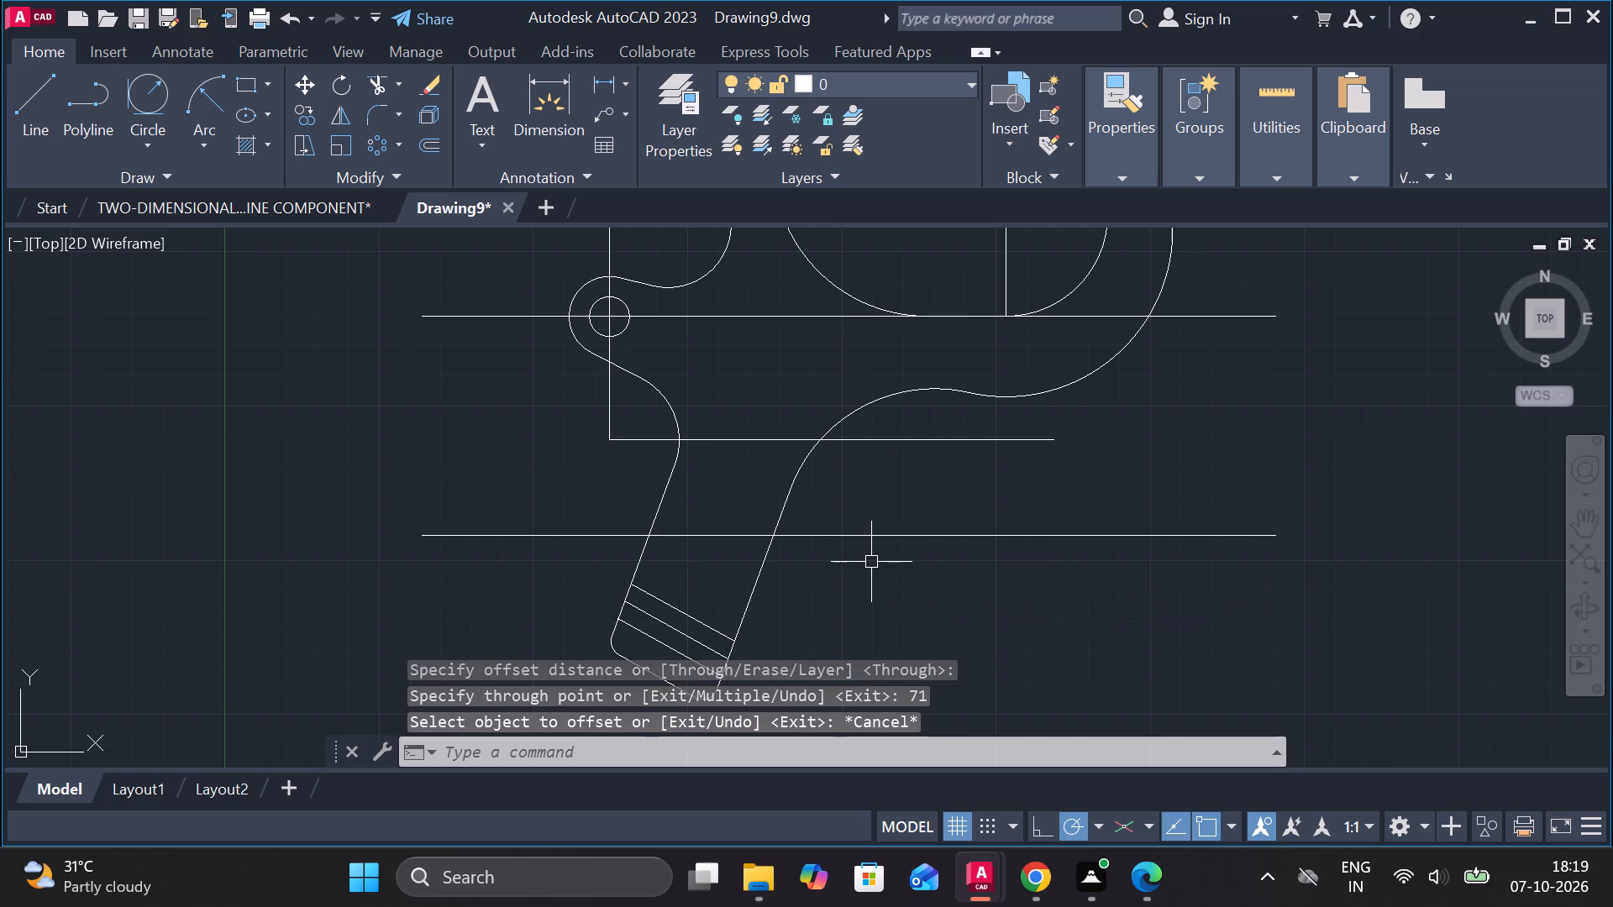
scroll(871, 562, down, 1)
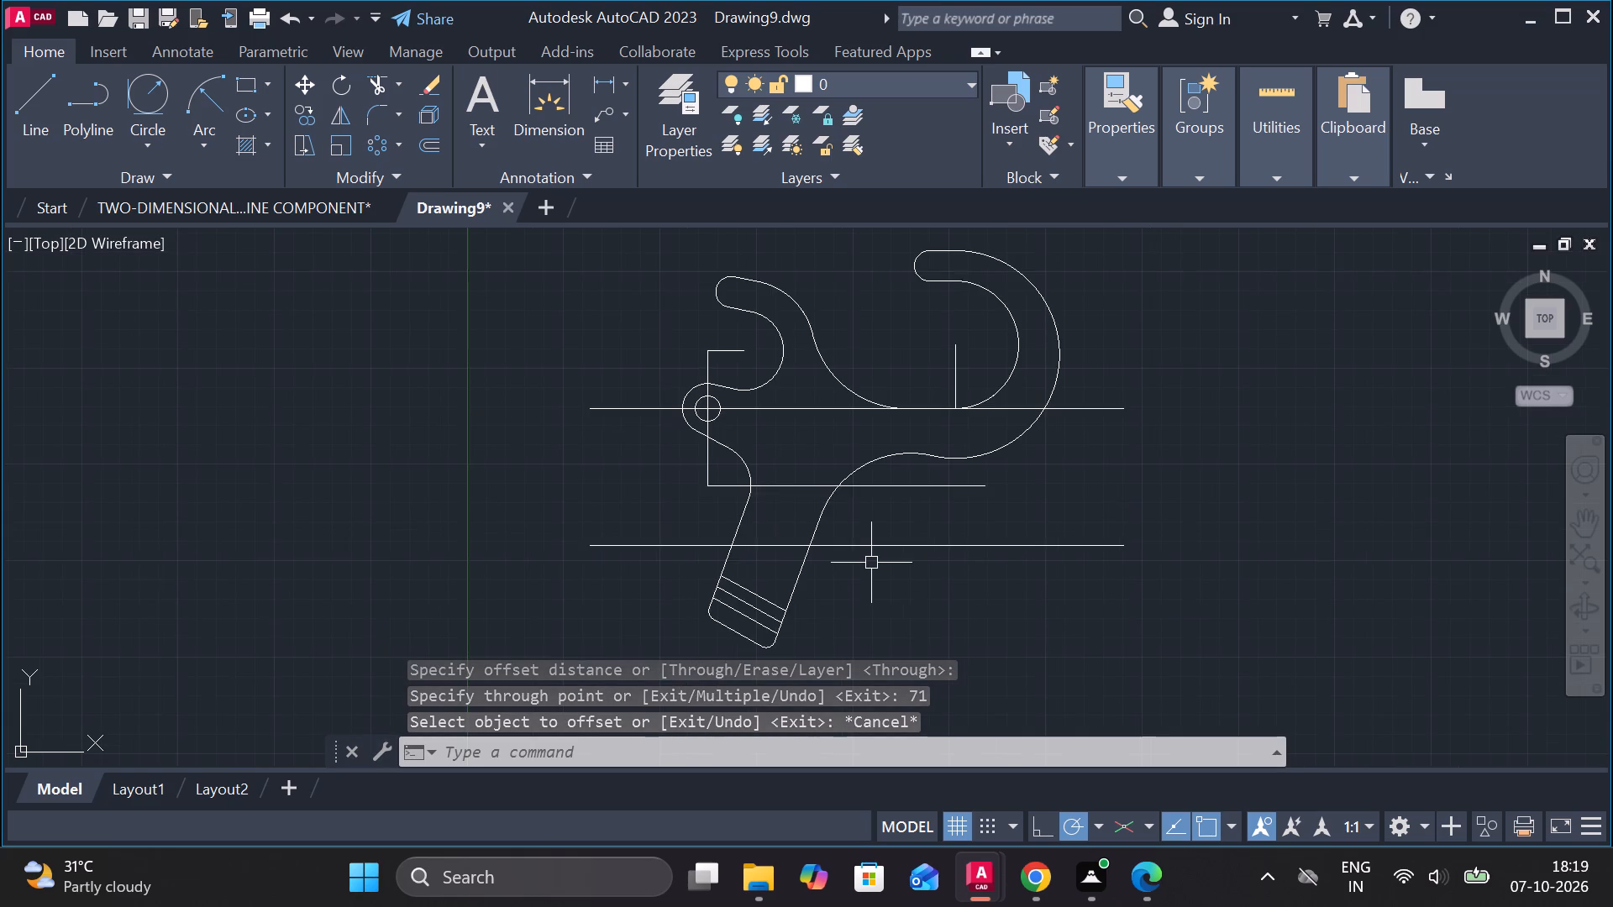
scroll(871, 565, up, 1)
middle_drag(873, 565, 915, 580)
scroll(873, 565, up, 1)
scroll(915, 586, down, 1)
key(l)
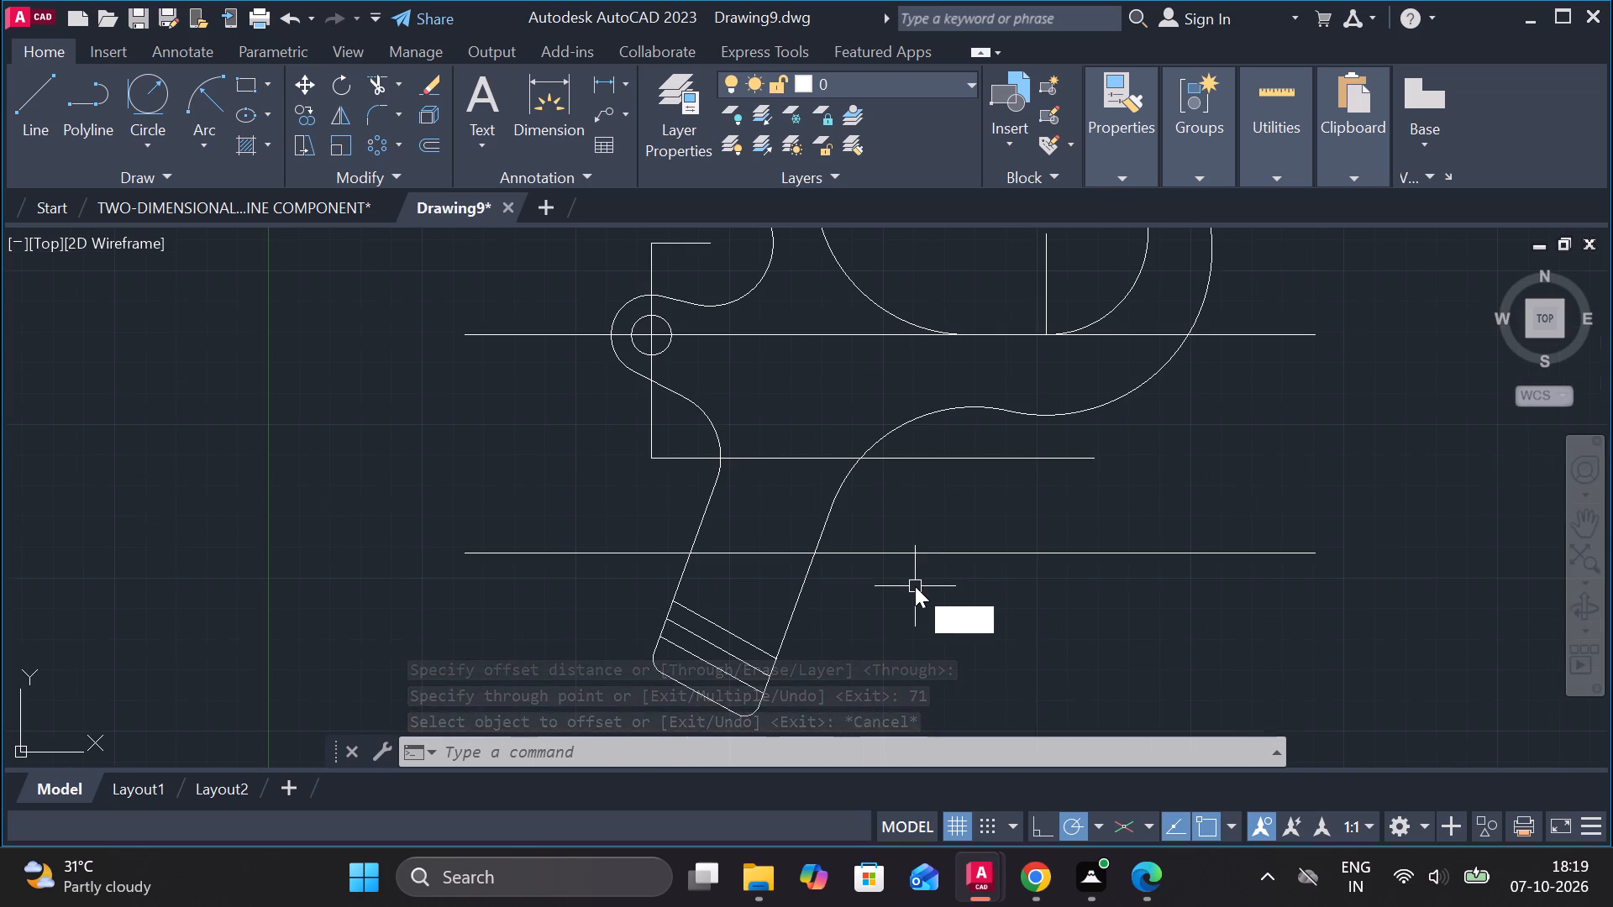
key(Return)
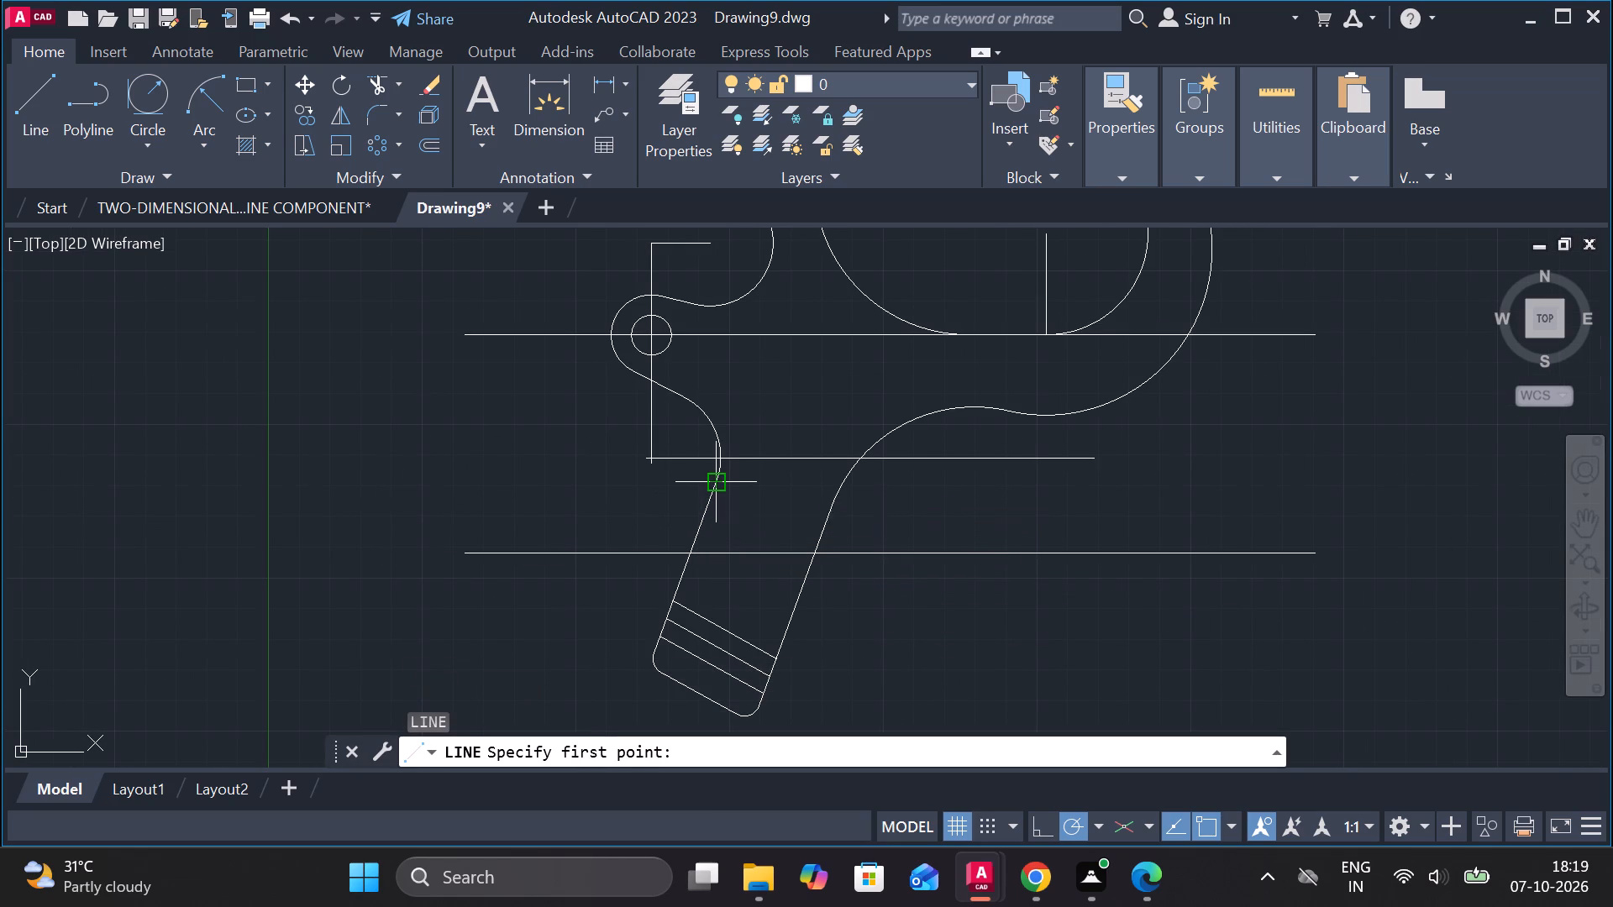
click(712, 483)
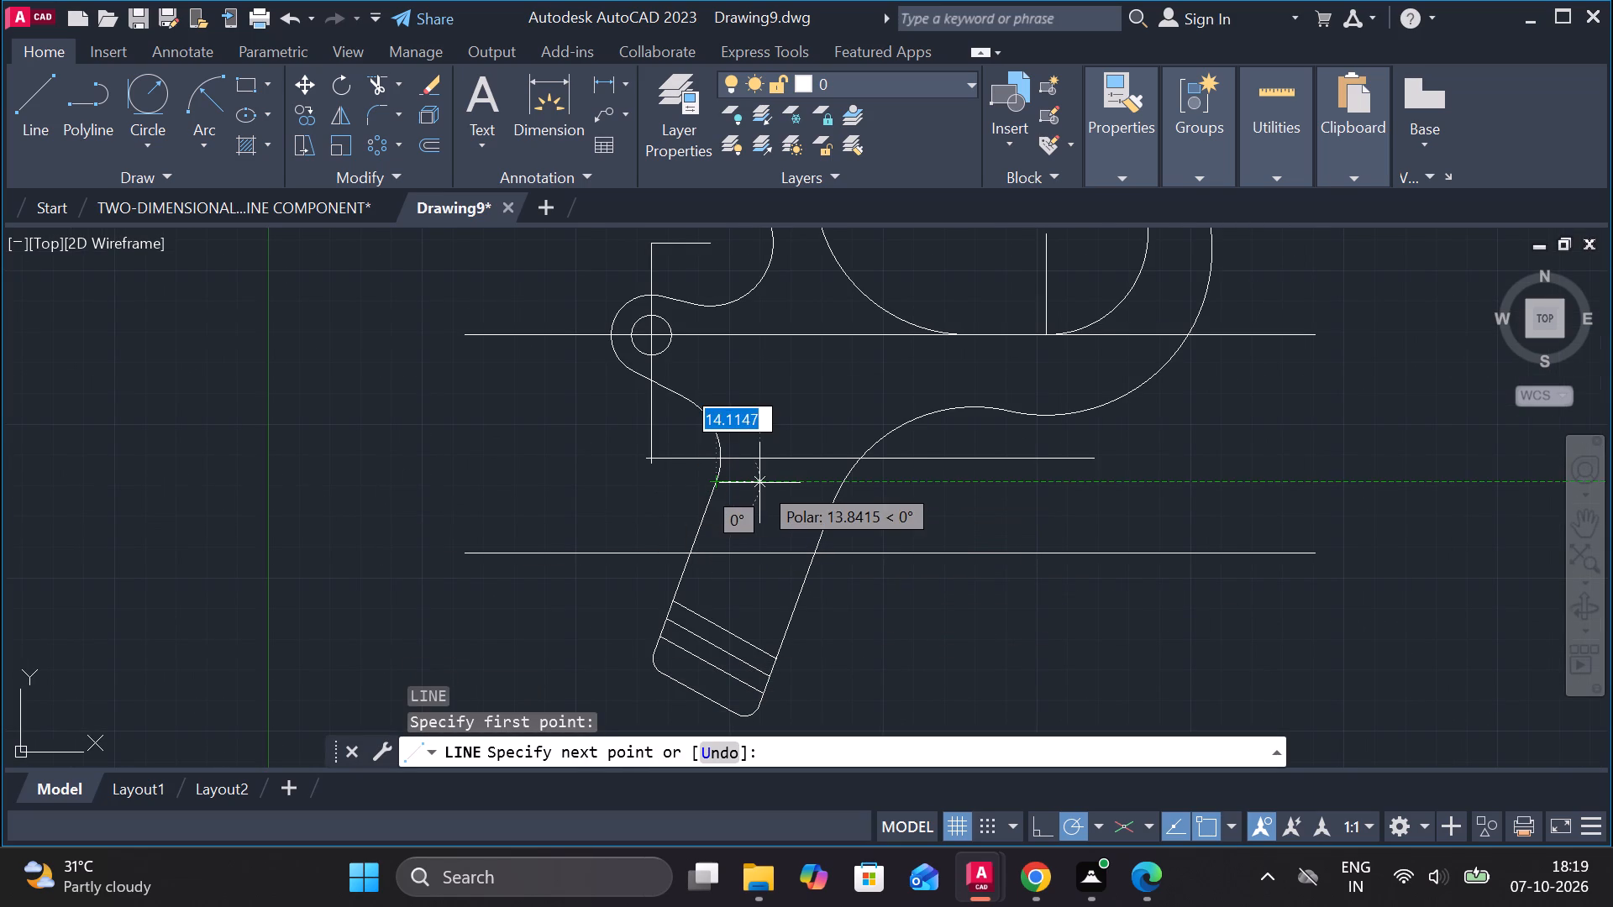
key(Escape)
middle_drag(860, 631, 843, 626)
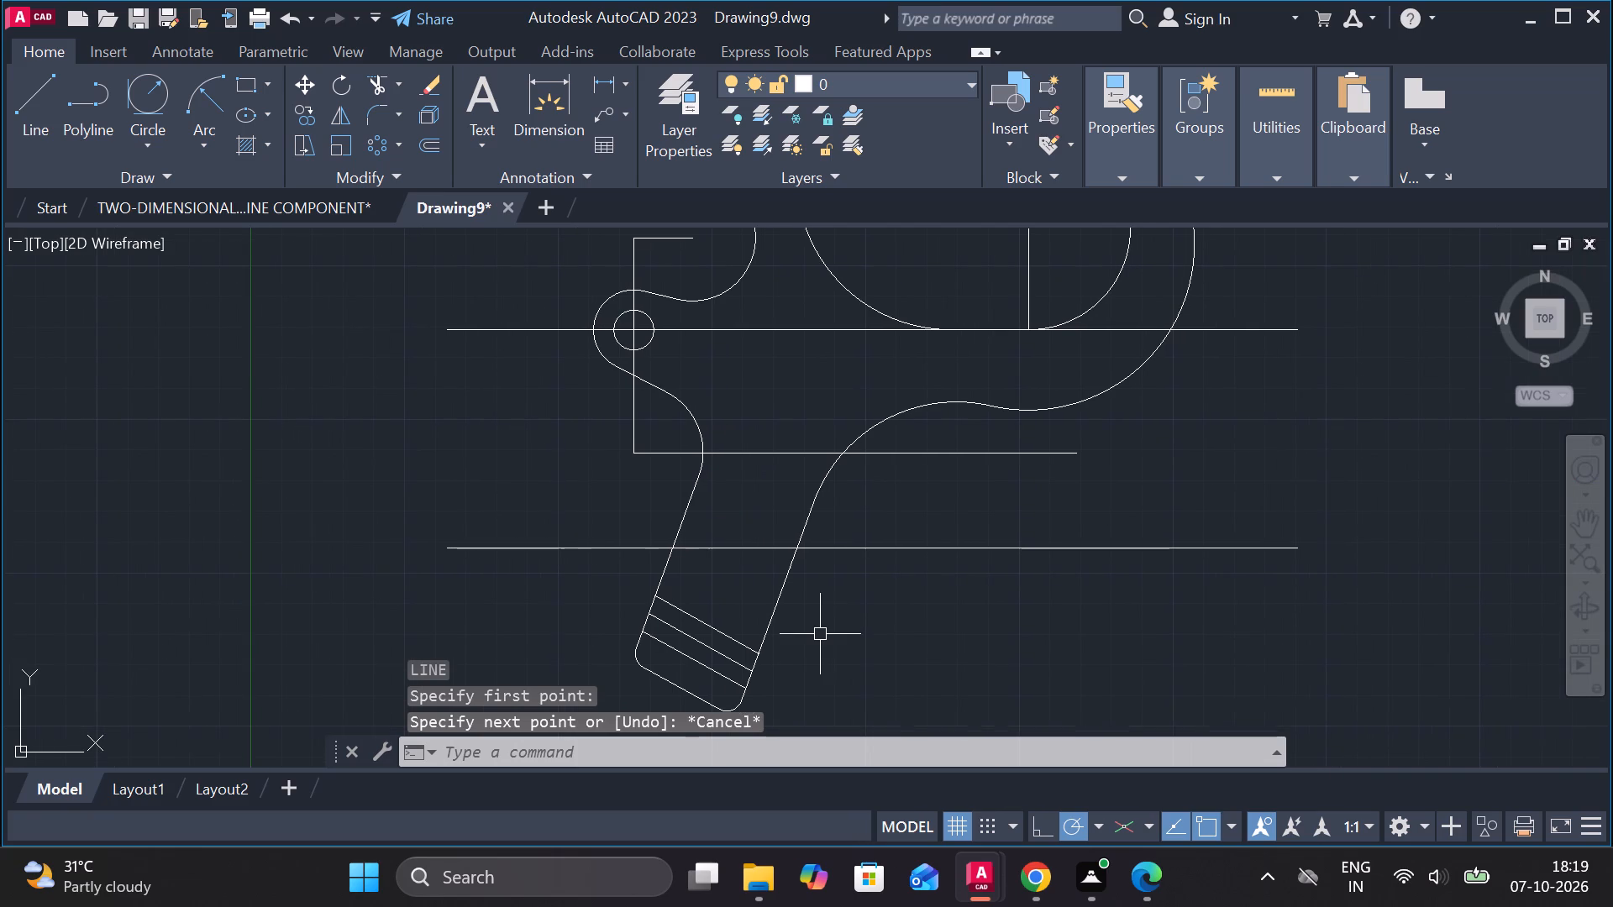
Undo the work back to before the crosswise lines, leaving two open slanted lines, the tangent circle and the lower horizontal construction line.
key(ctrl+z)
key(ctrl+z)
key(ctrl+z)
key(ctrl+z)
key(ctrl+z)
key(ctrl+z)
key(ctrl+z)
key(ctrl+z)
key(ctrl+z)
key(ctrl+z)
key(ctrl+z)
key(ctrl+z)
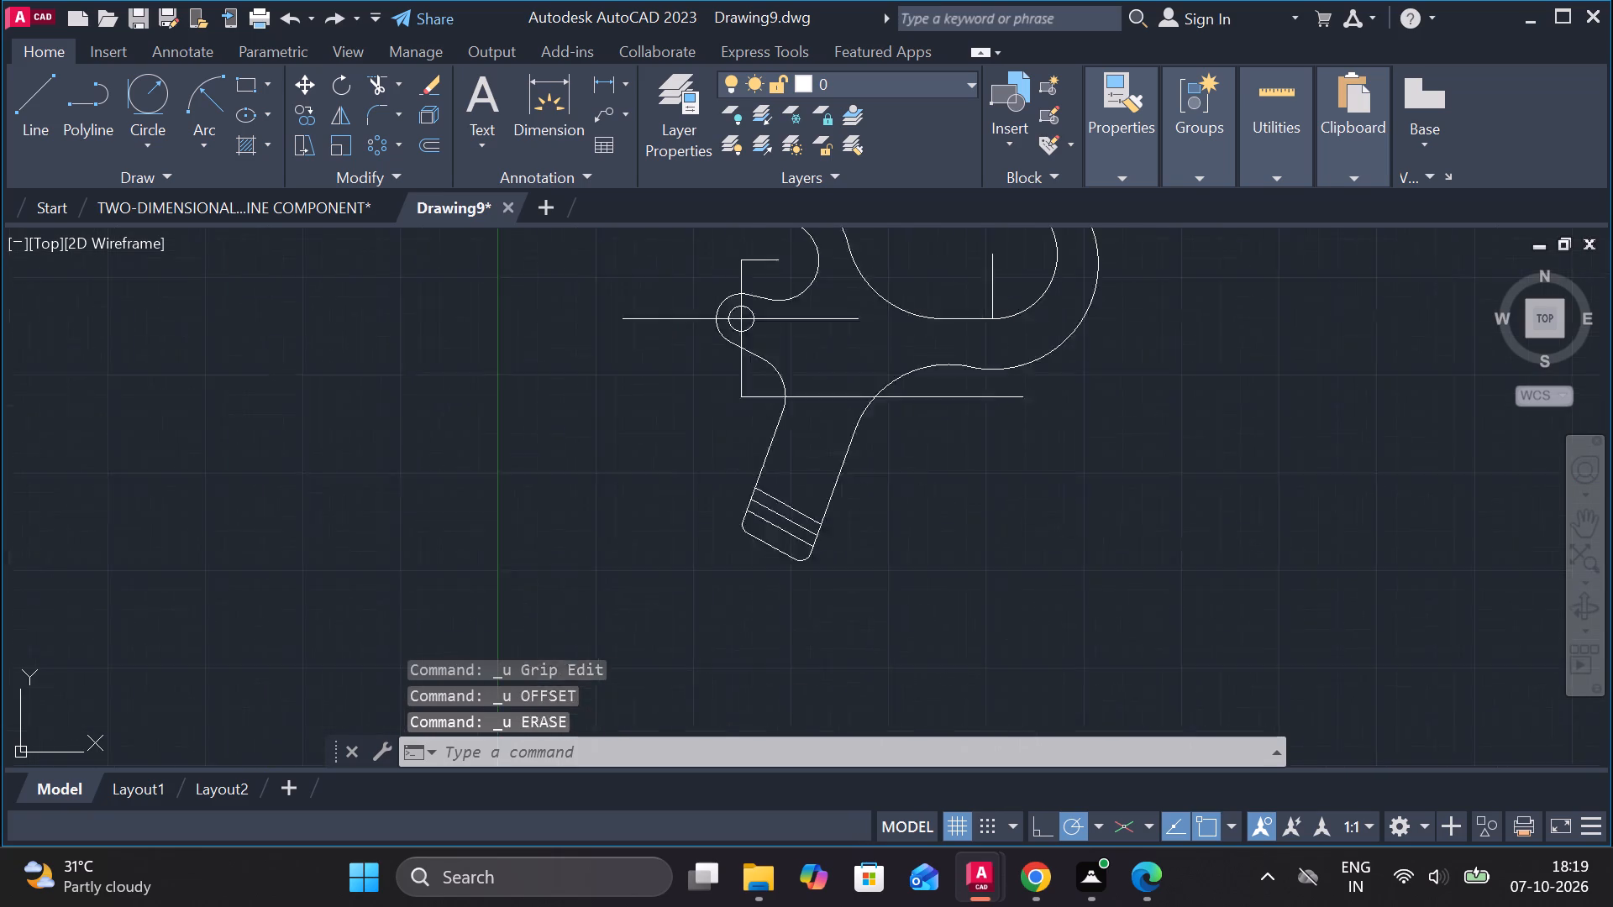
key(ctrl+z)
key(ctrl+z)
key(ctrl+z)
key(ctrl+z)
key(ctrl+z)
key(ctrl+z)
key(ctrl+z)
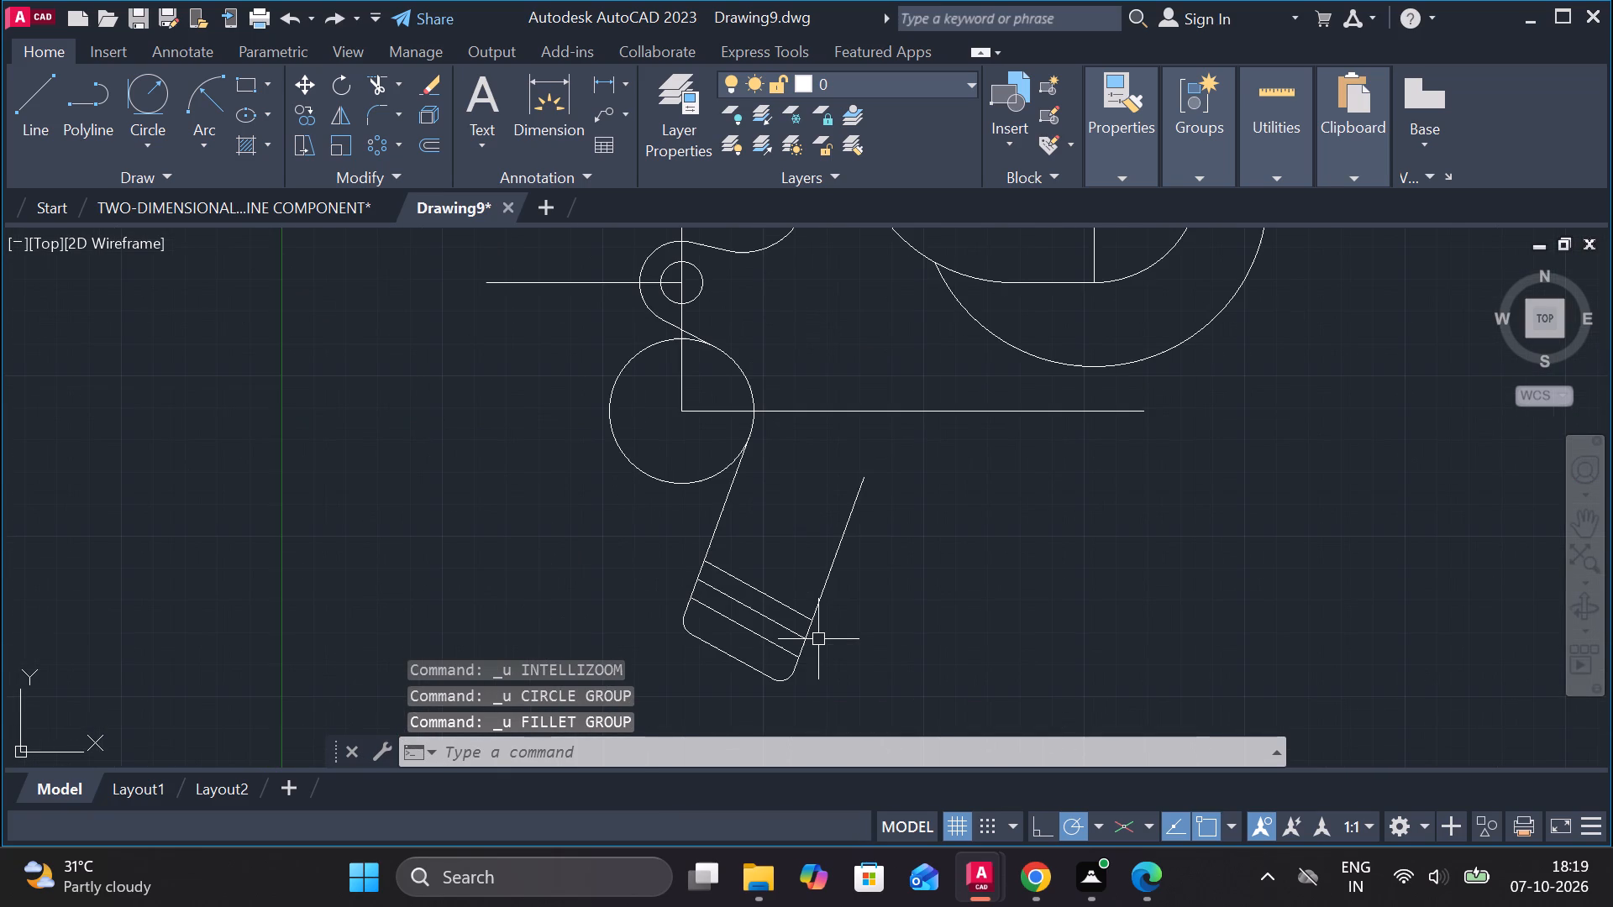
key(ctrl+z)
key(ctrl+z)
key(ctrl+z)
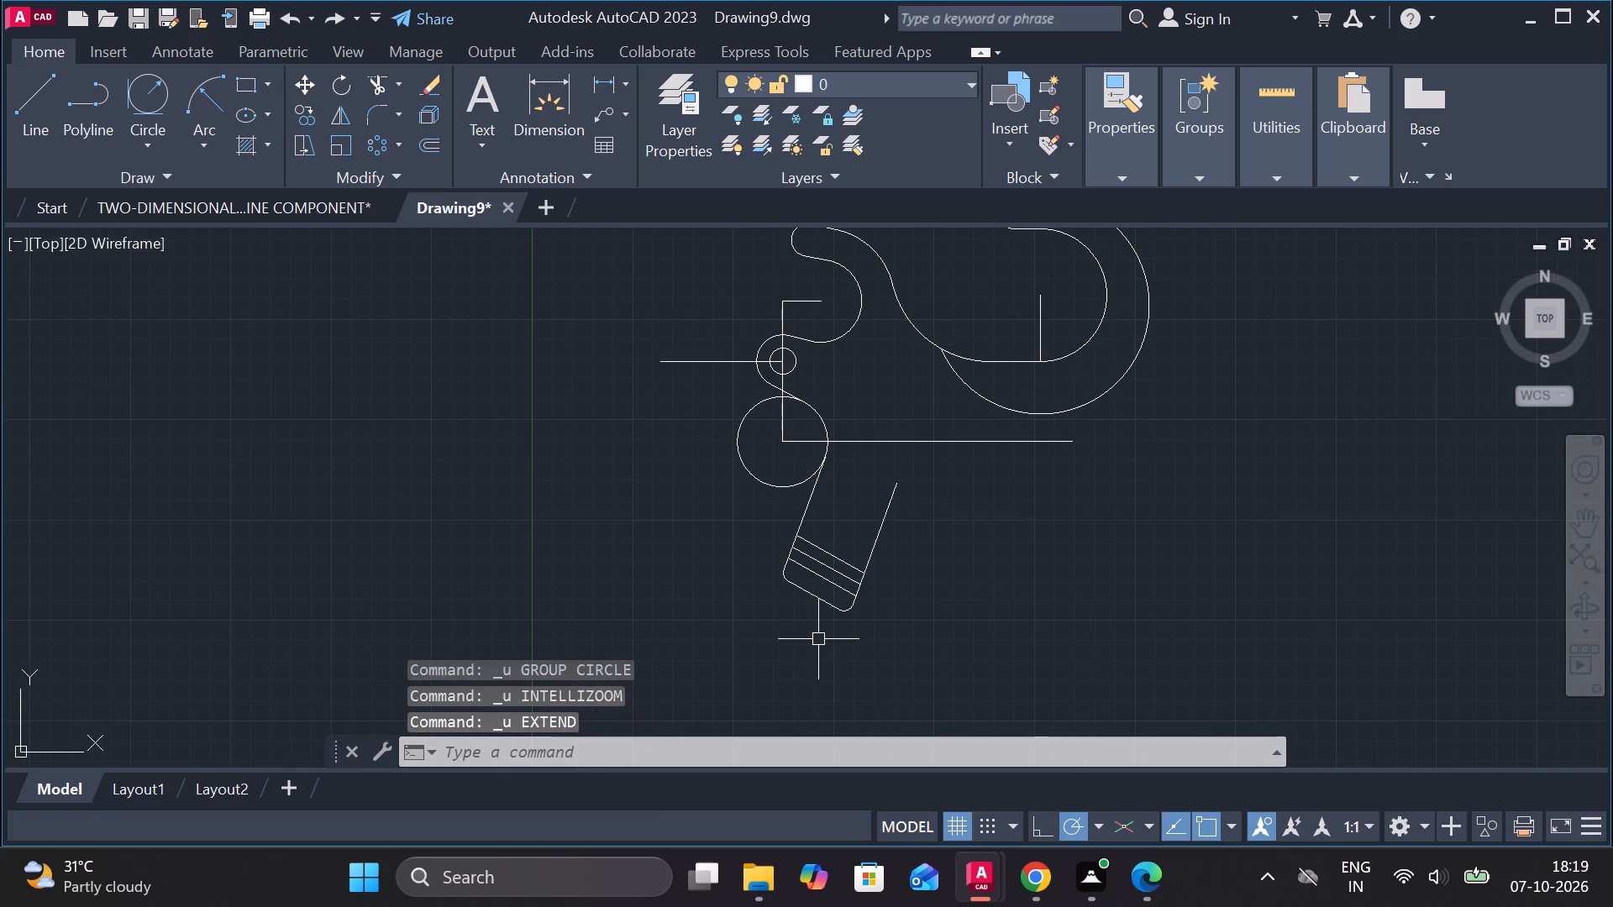
key(ctrl+z)
key(ctrl+z)
key(ctrl+z)
key(ctrl+z)
key(ctrl+z)
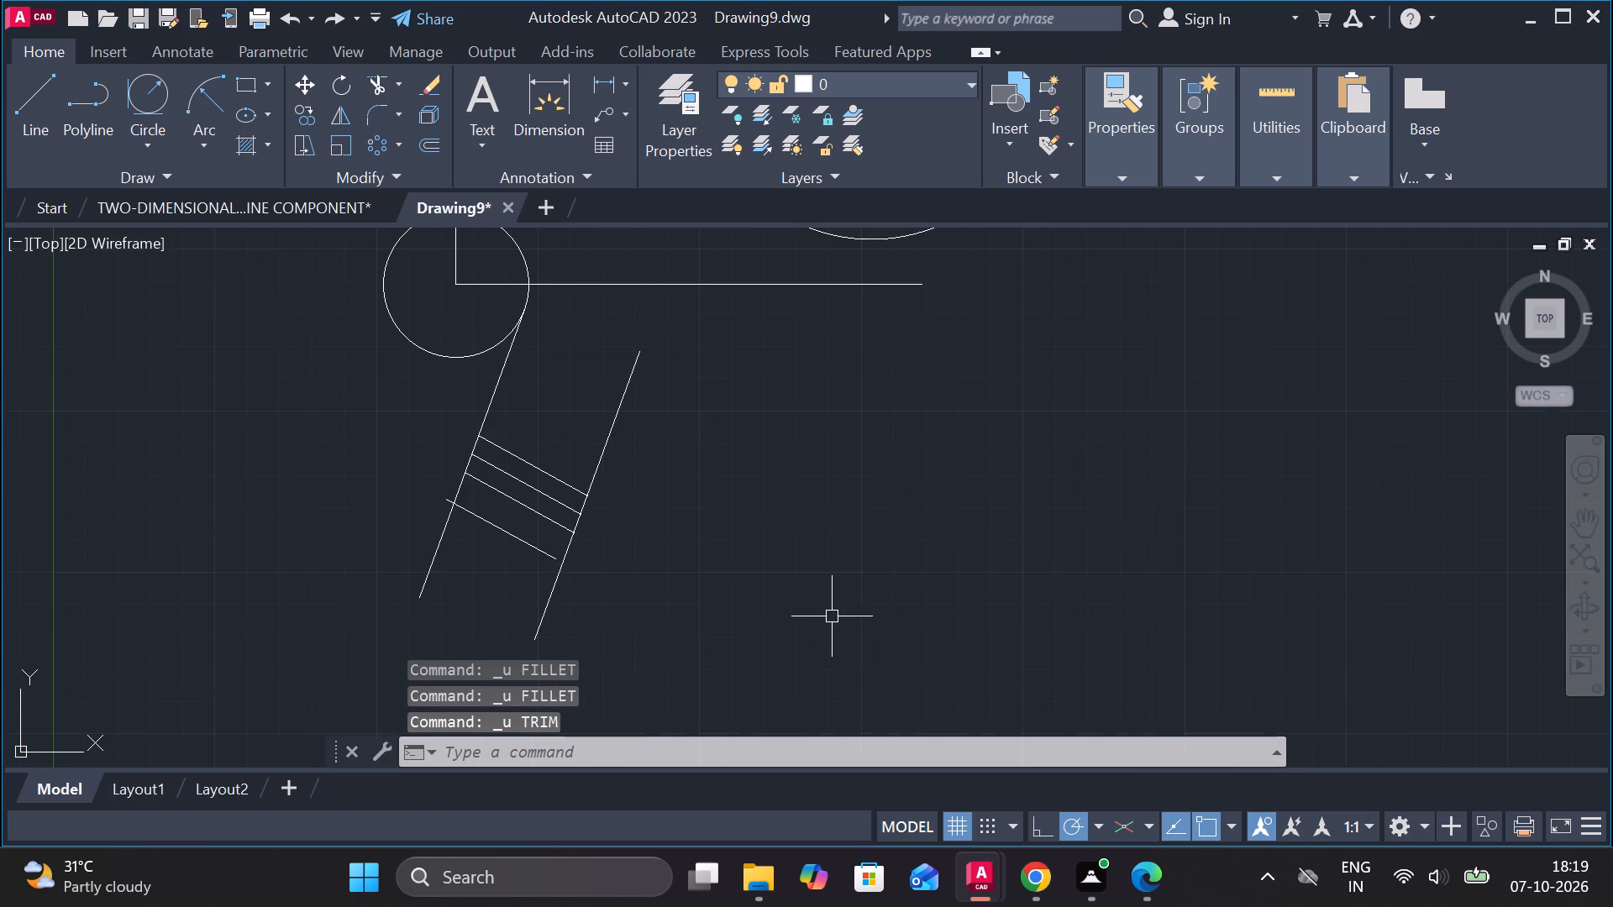
key(ctrl+z)
key(ctrl+z)
key(ctrl+z)
key(ctrl+z)
key(ctrl+z)
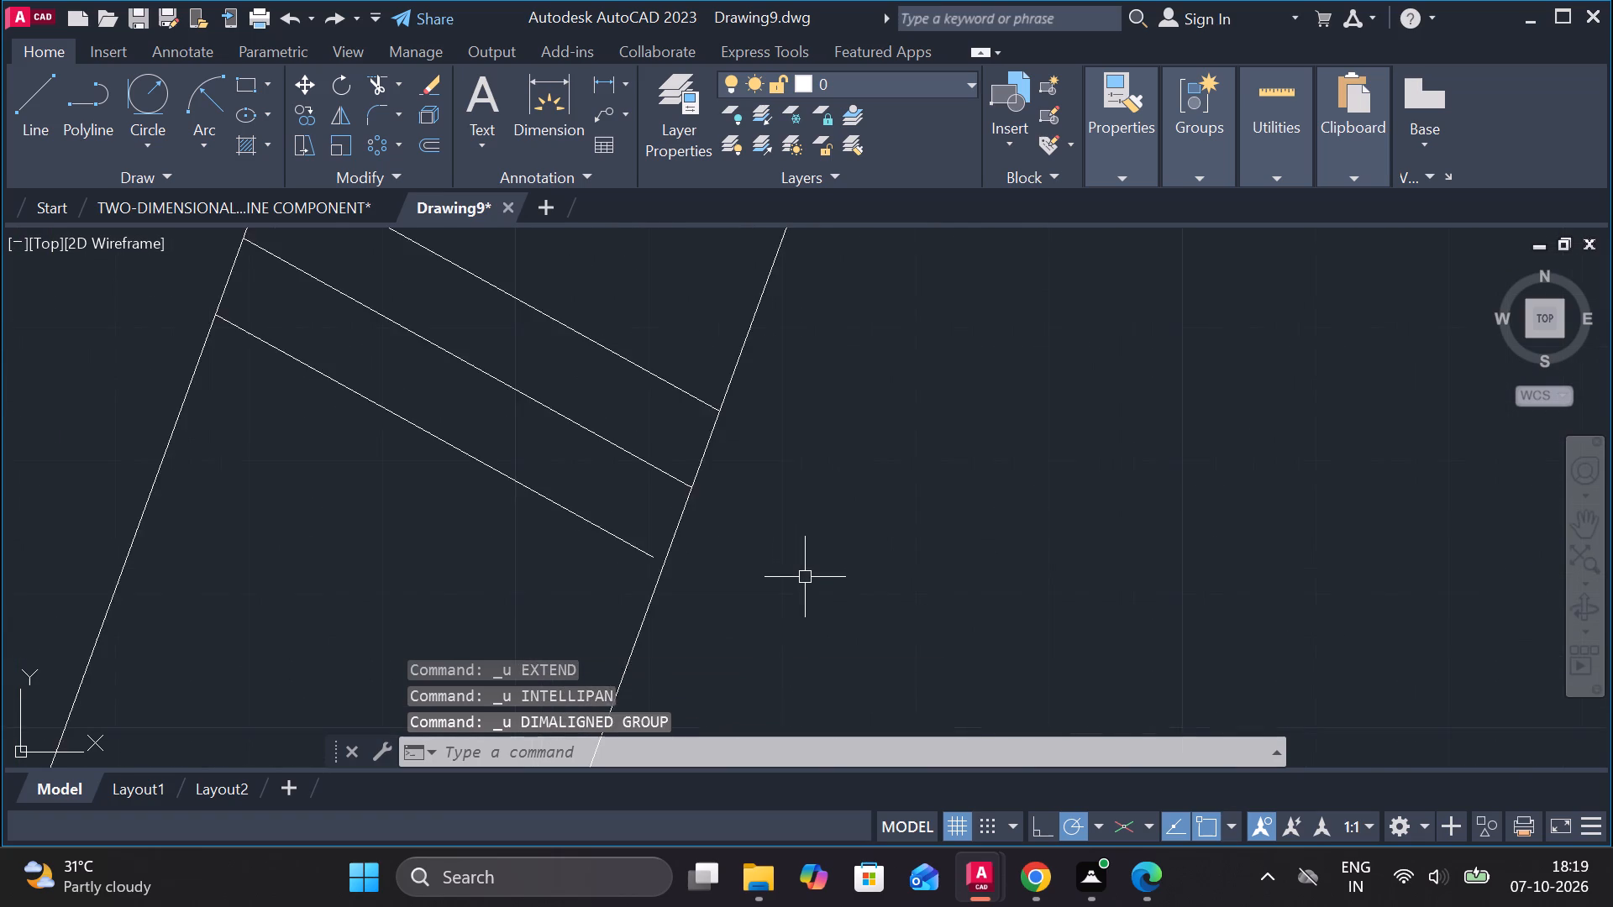
scroll(791, 559, down, 2)
key(ctrl+z)
key(ctrl+z)
key(ctrl+z)
key(ctrl+z)
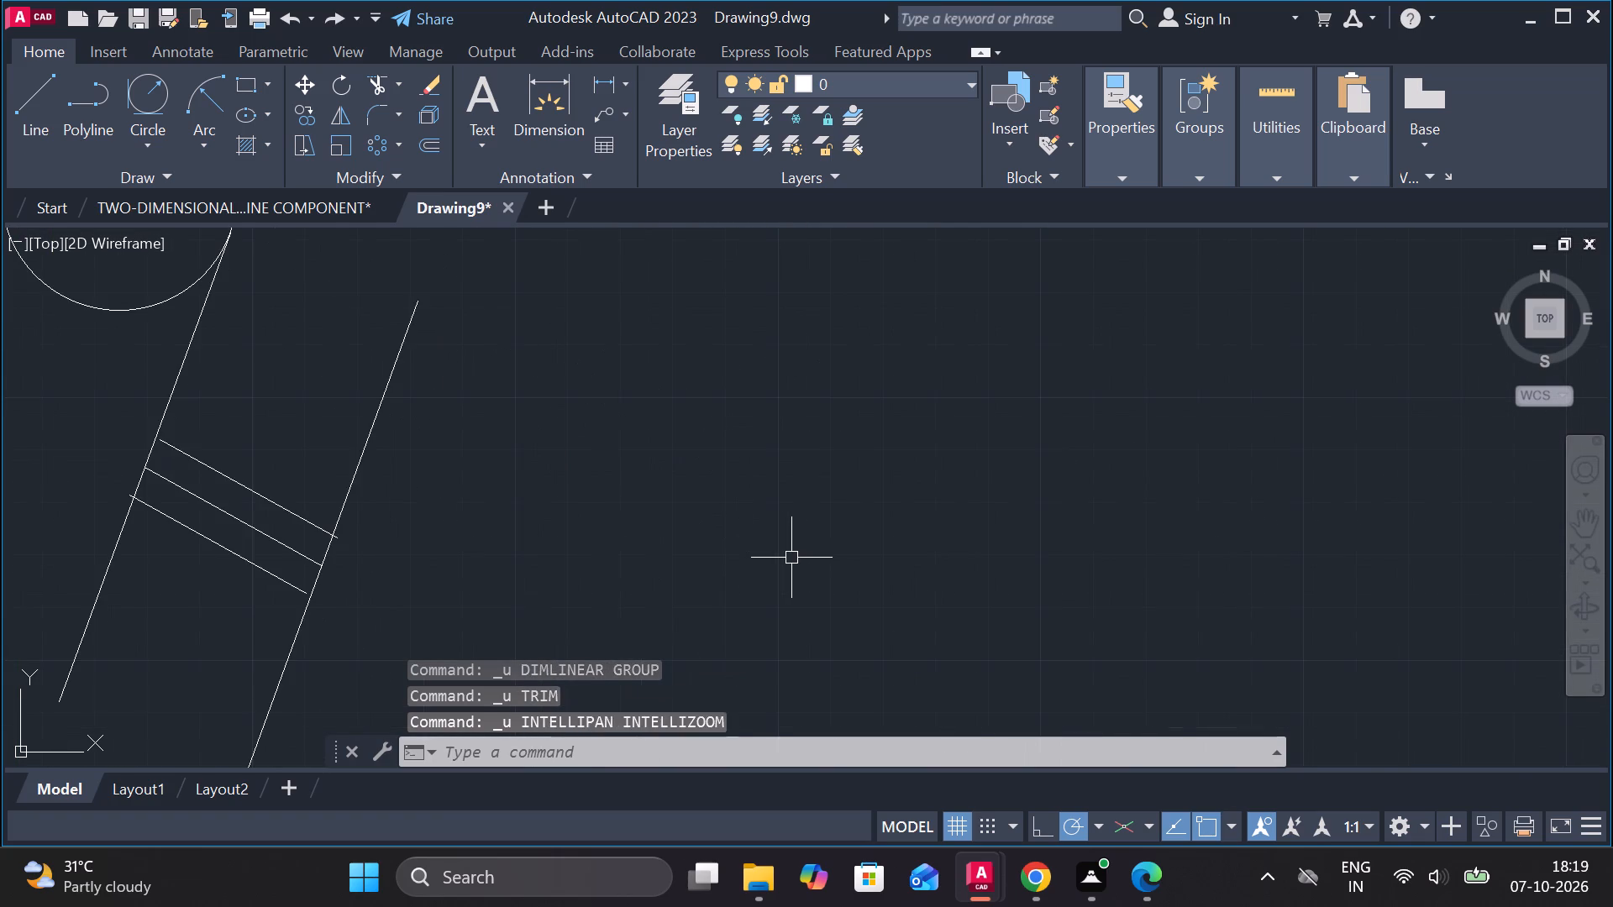
key(ctrl+z)
scroll(775, 542, down, 3)
key(ctrl+z)
key(ctrl+z)
key(ctrl+z)
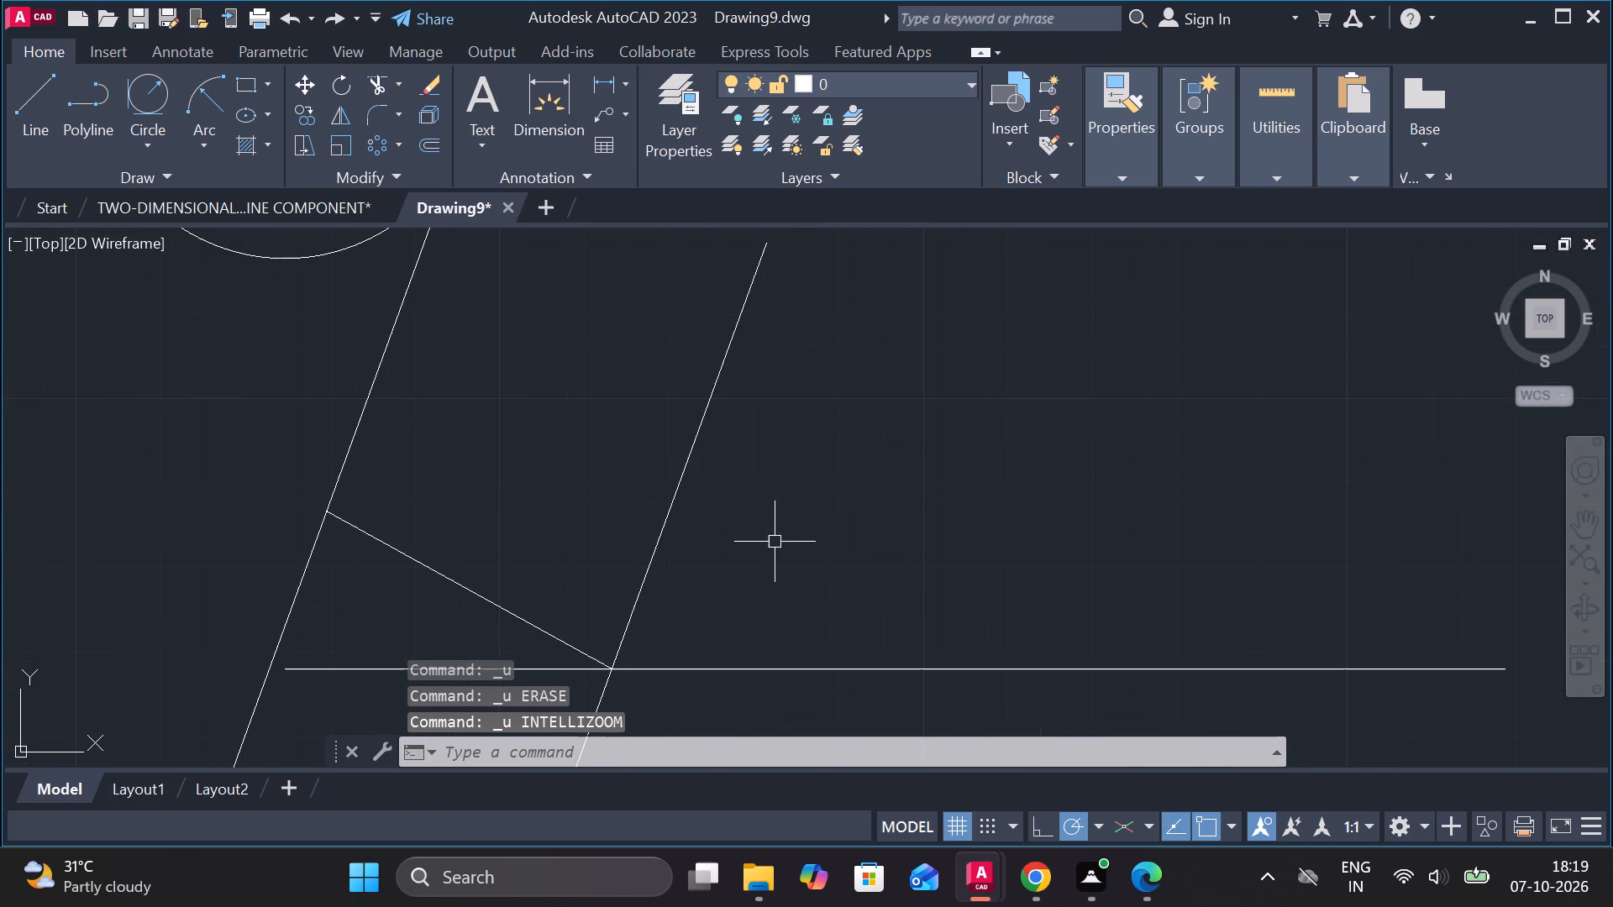
key(ctrl+z)
ctrl+scroll(775, 542, down, 2)
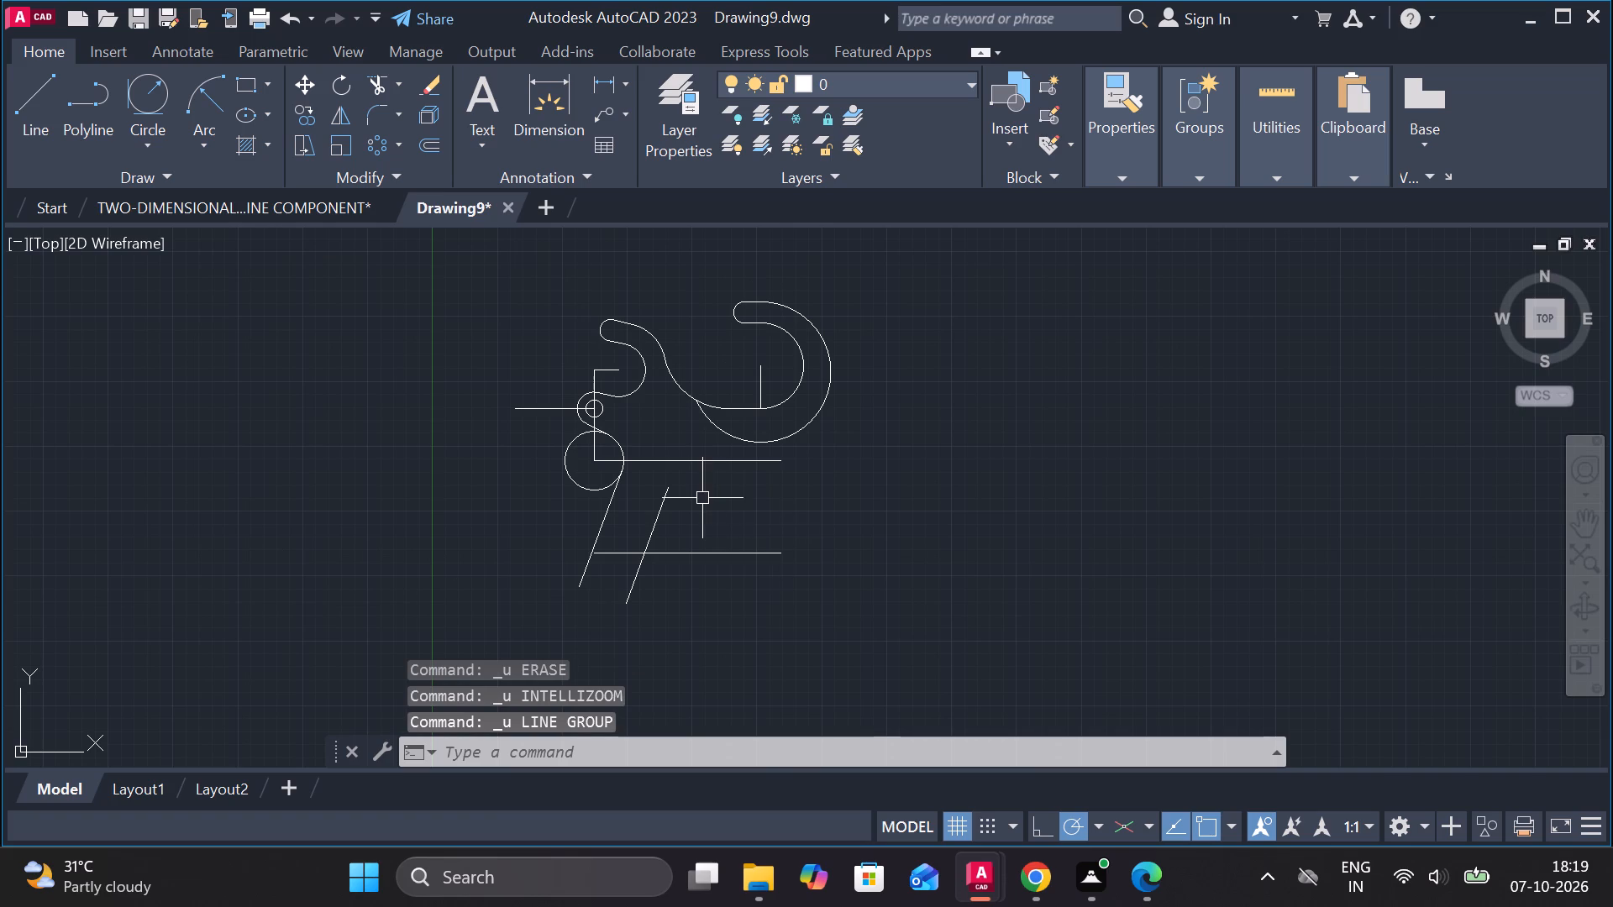
key(ctrl+z)
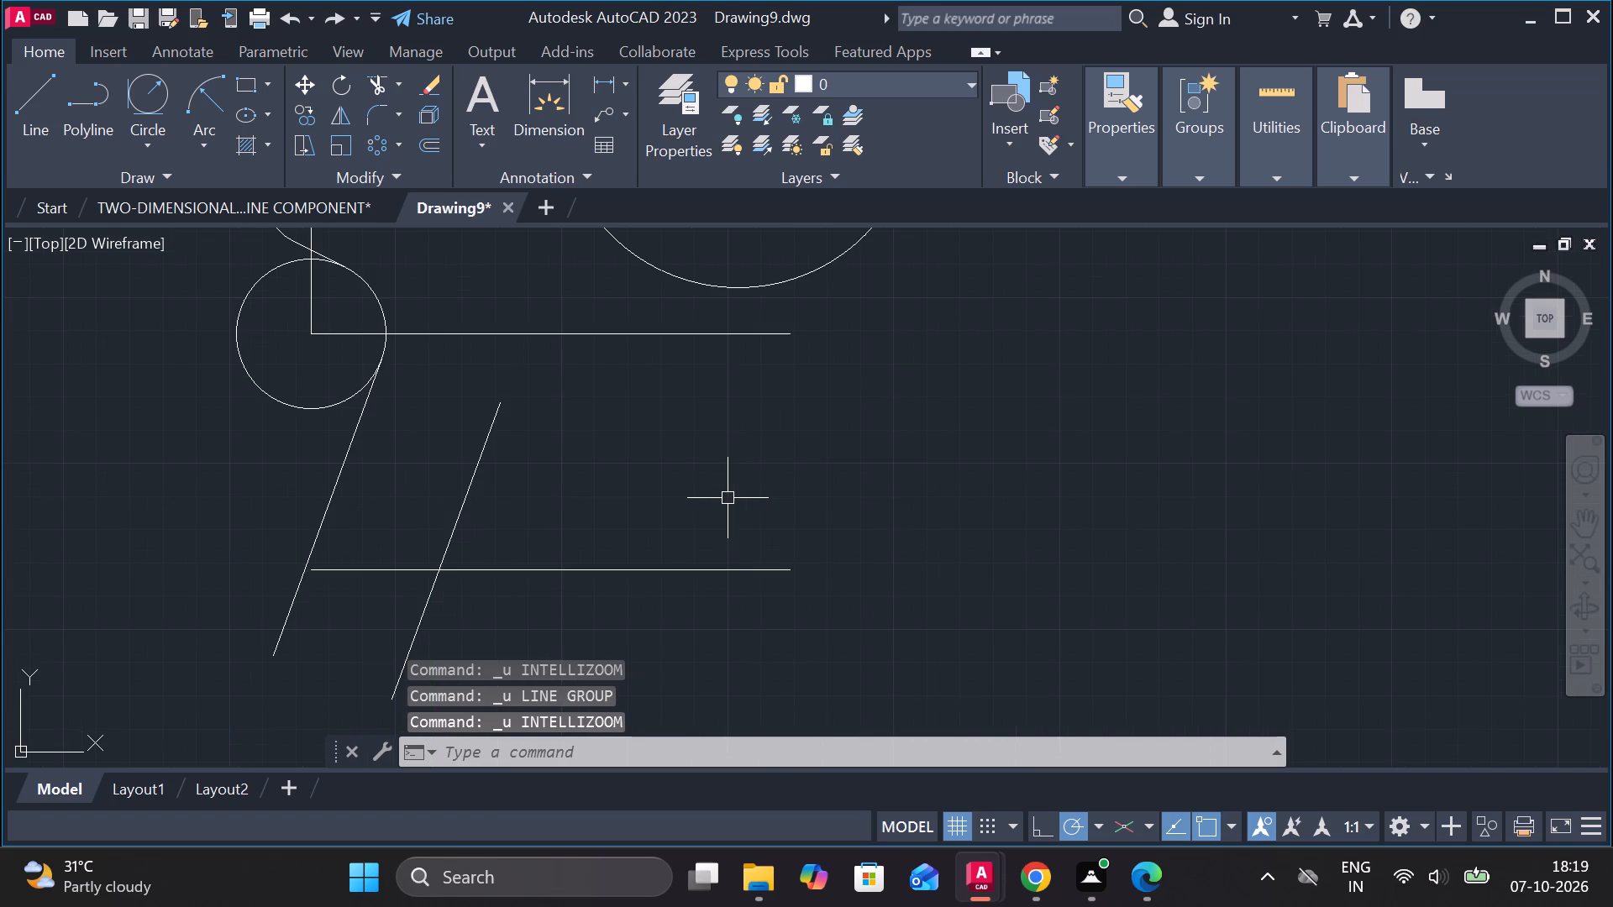
Lengthen the horizontal line at the small hole's centre past the large hook's outer arc.
scroll(728, 498, down, 3)
scroll(728, 498, up, 2)
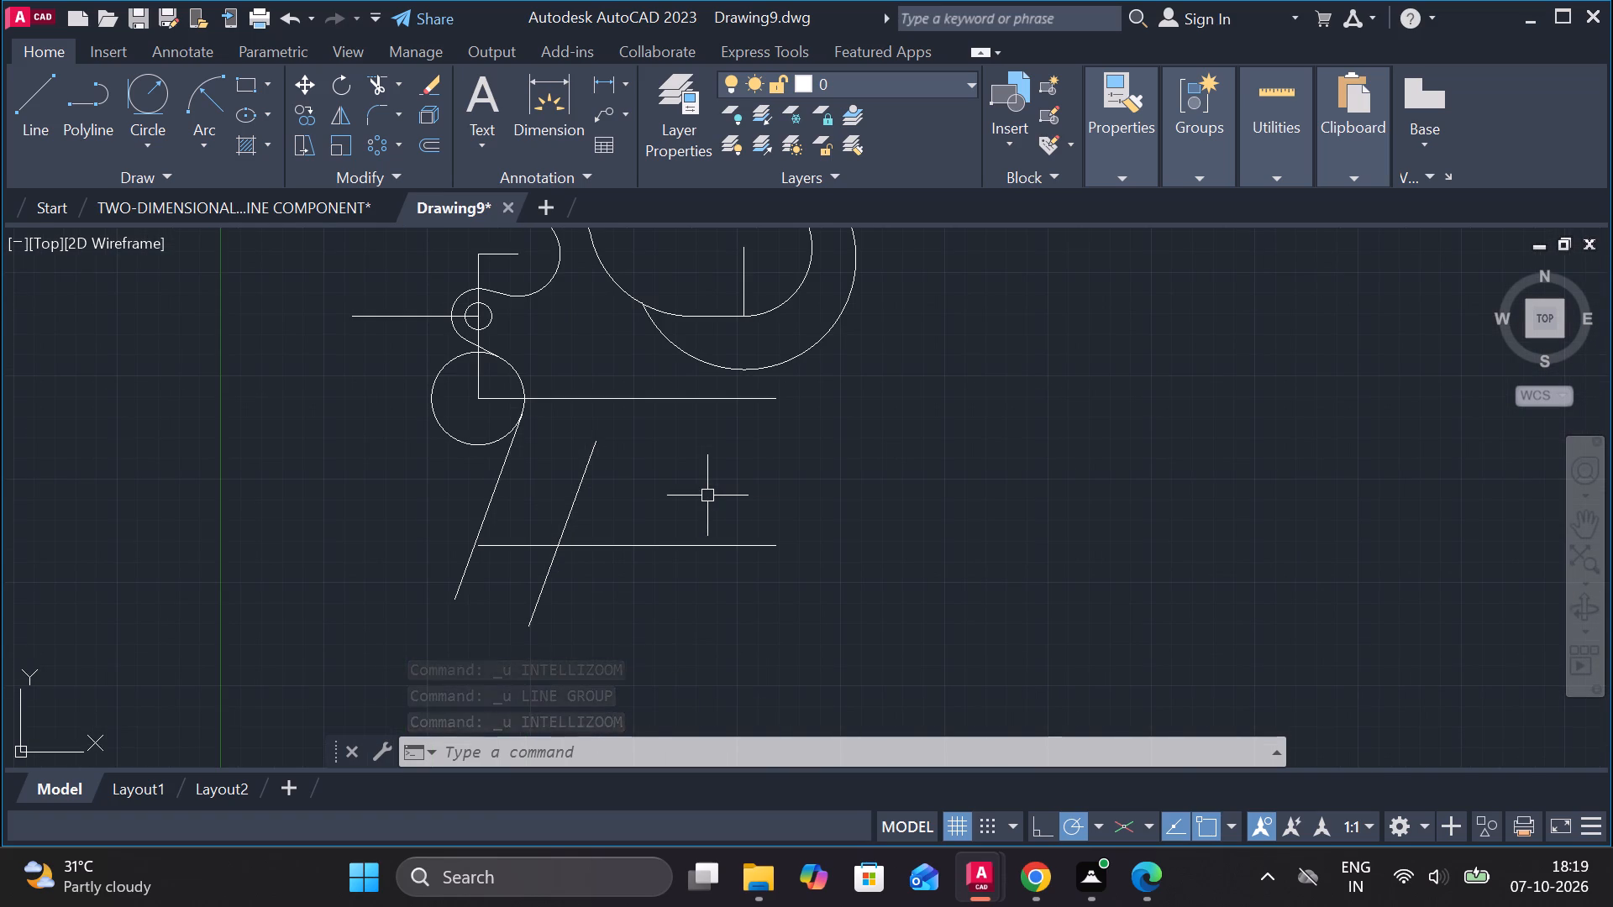
scroll(547, 380, up, 1)
middle_drag(562, 380, 642, 448)
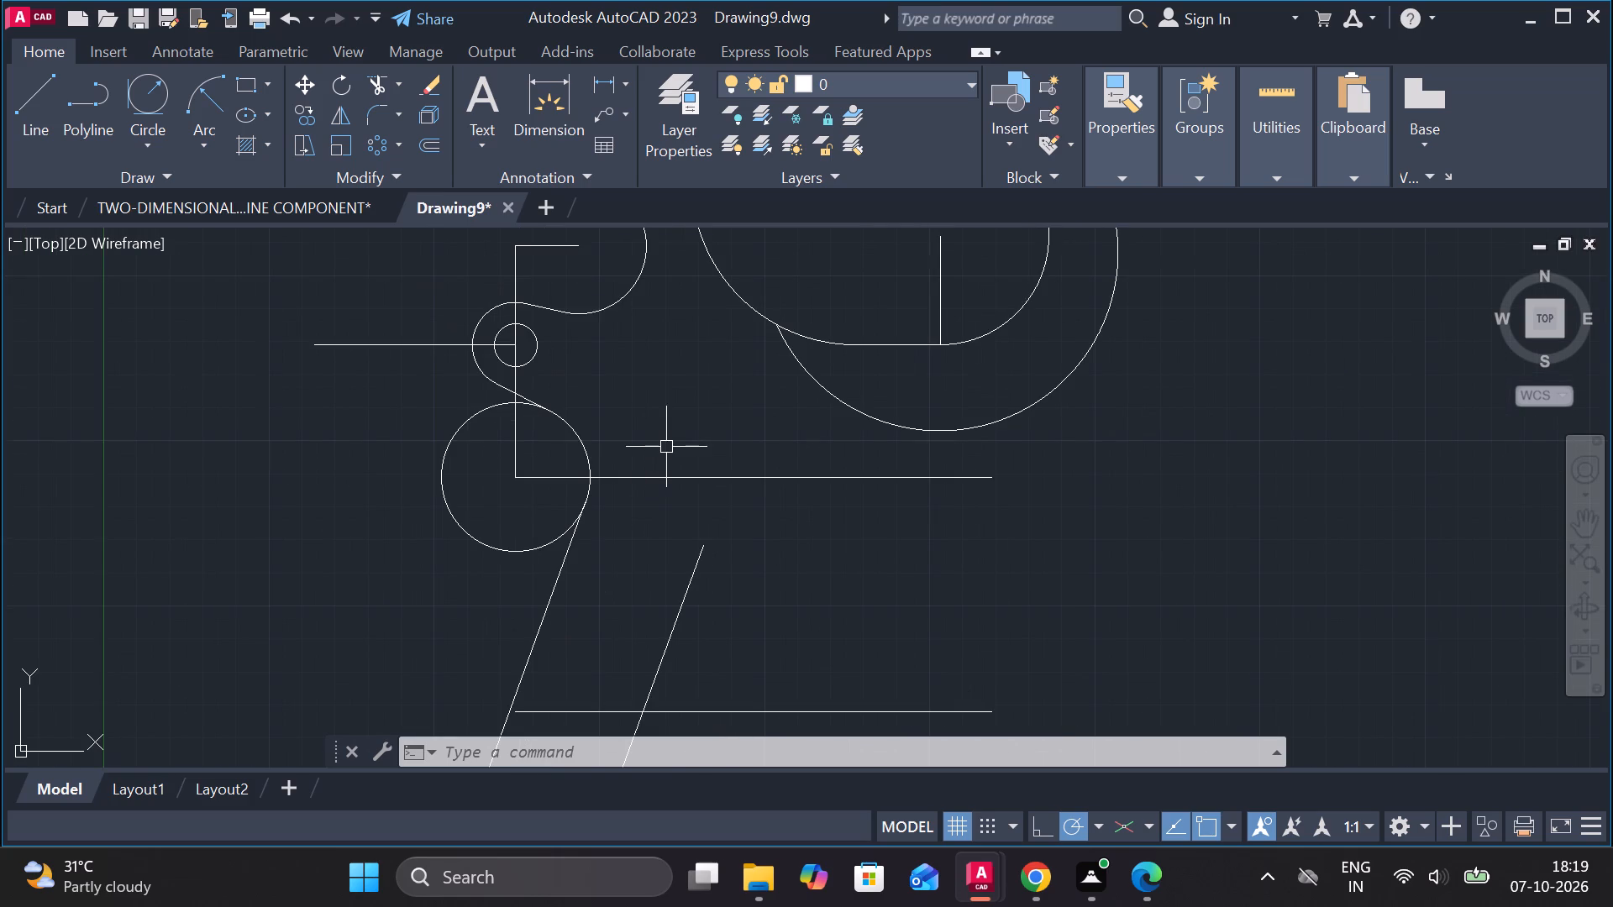
click(464, 347)
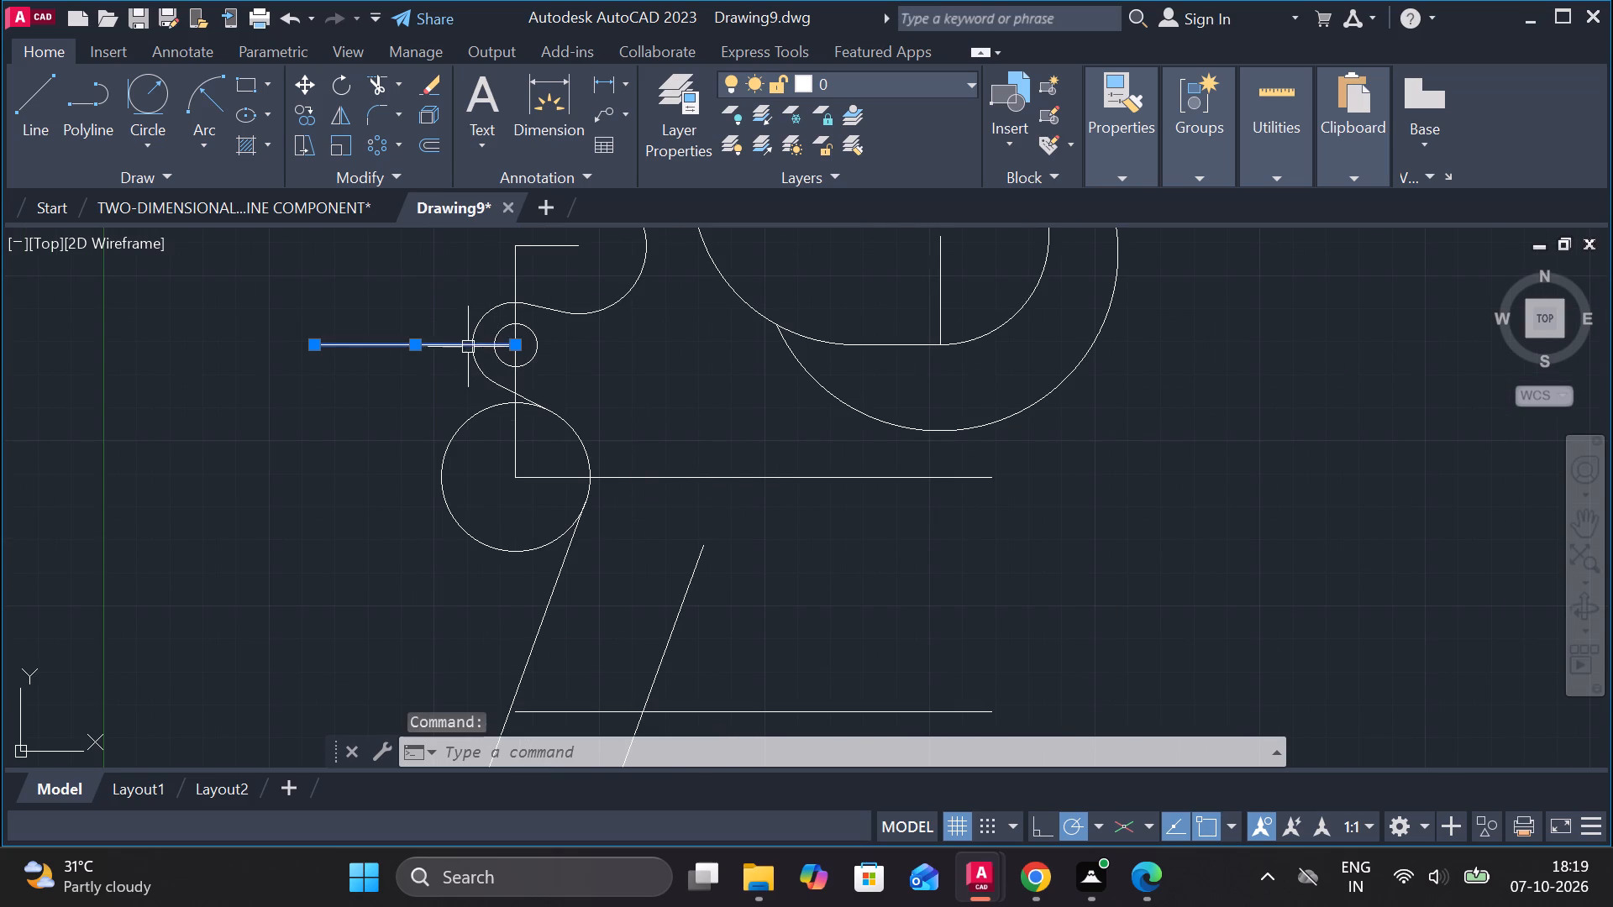
click(603, 405)
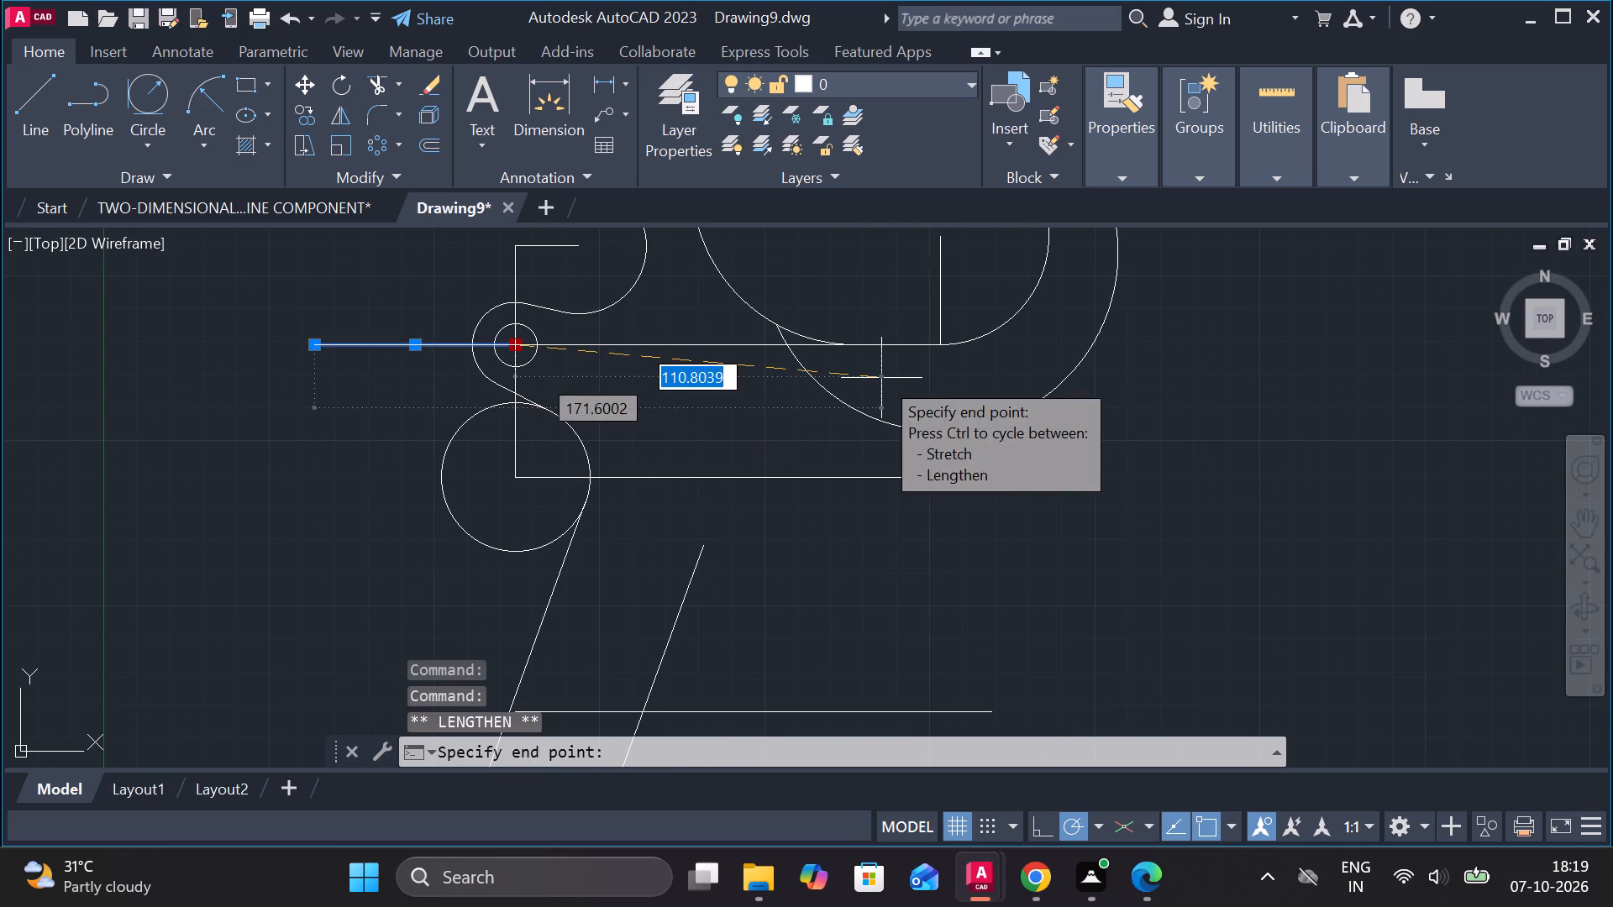
click(1192, 388)
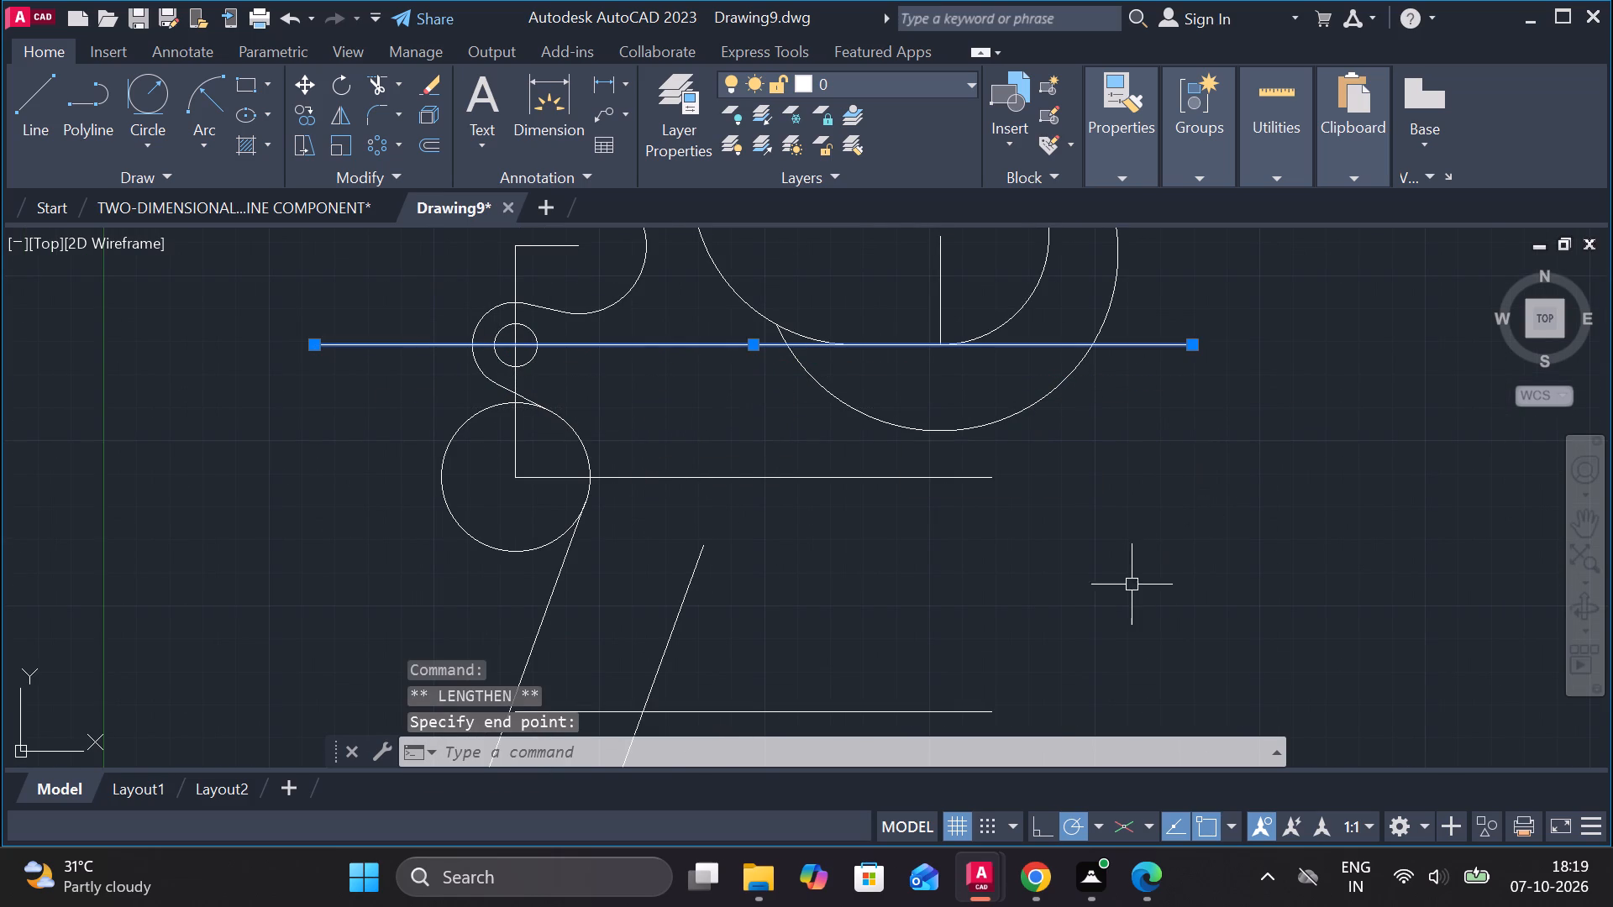
key(Escape)
Erase the lower horizontal construction line crossing the two slanted lines.
middle_drag(1032, 605, 933, 435)
click(664, 537)
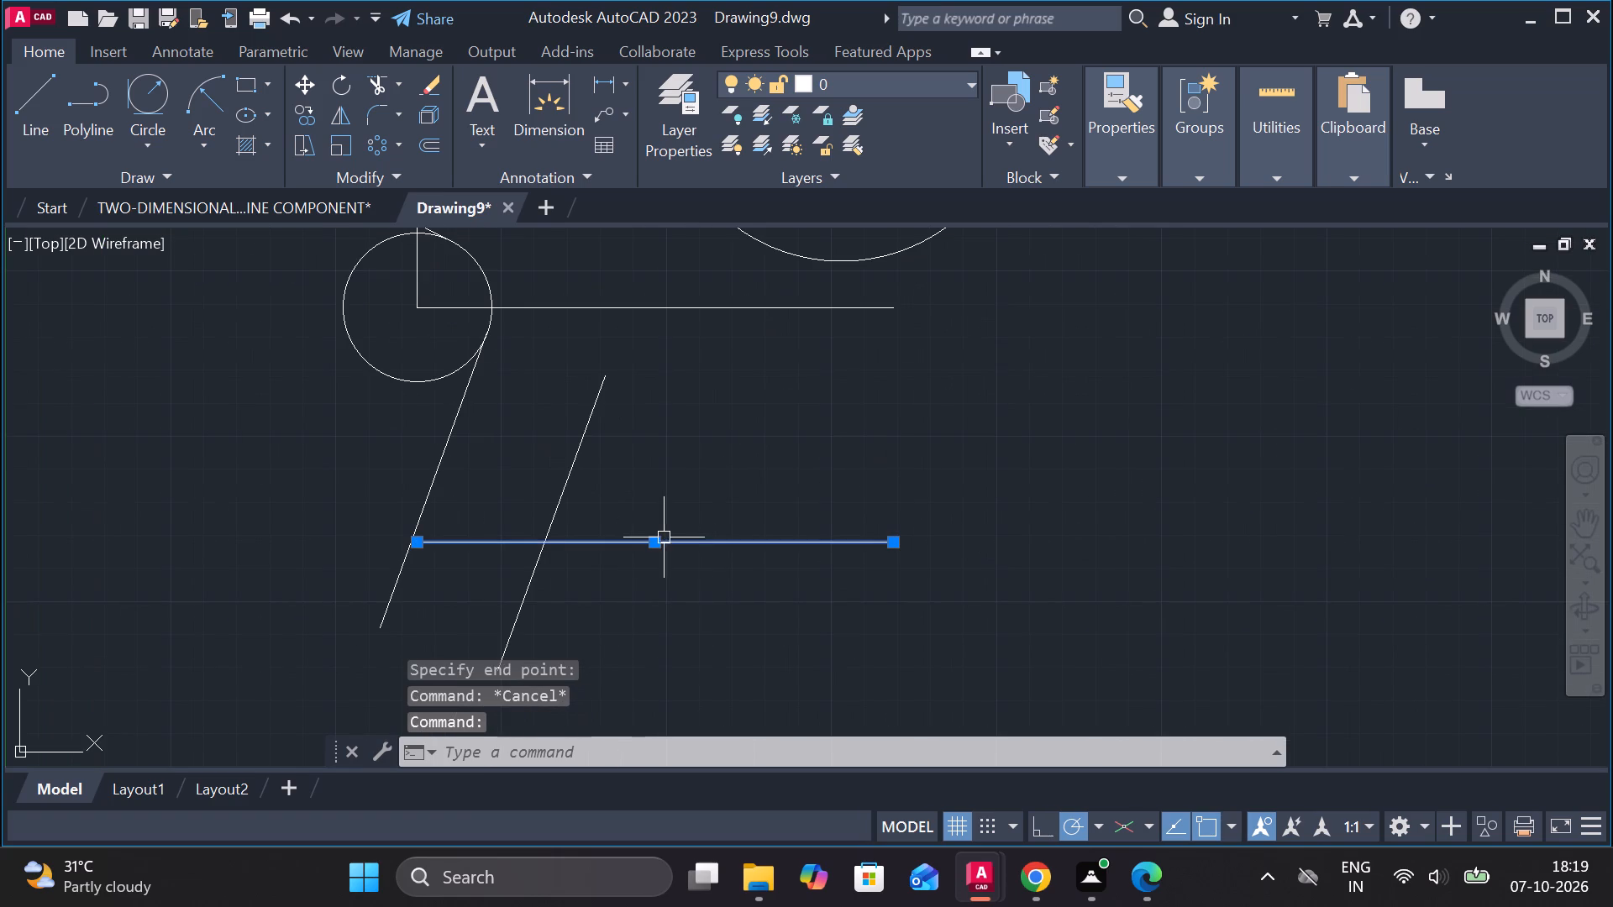
key(e)
key(Return)
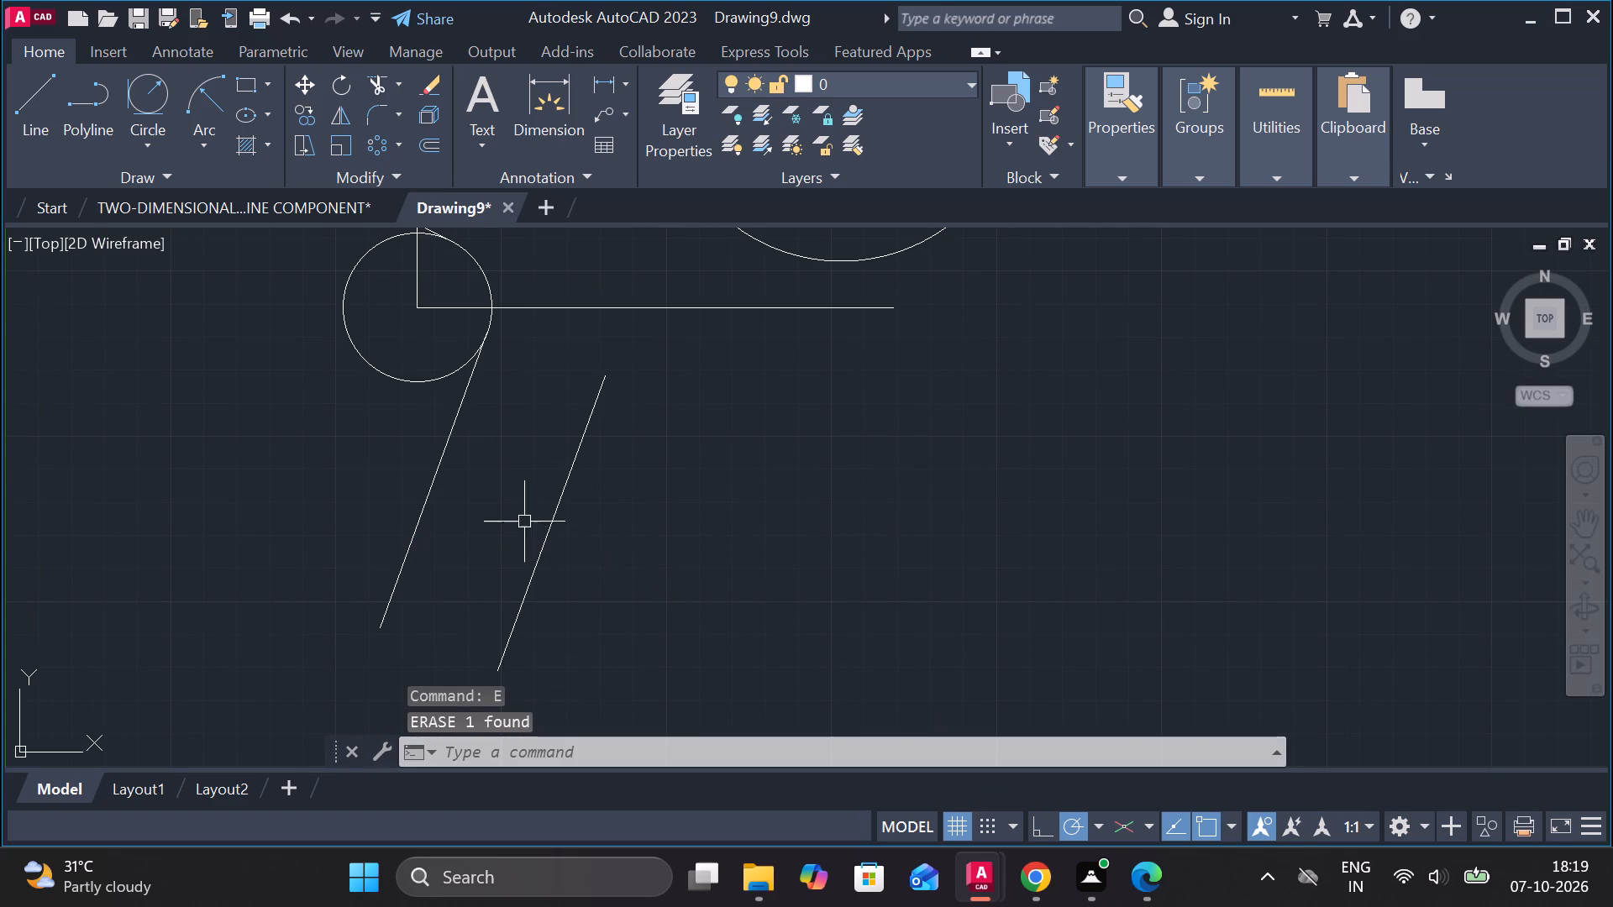
click(549, 534)
key(Escape)
Offset the lengthened horizontal line through the small hole's centre downward by 71.
scroll(796, 571, down, 1)
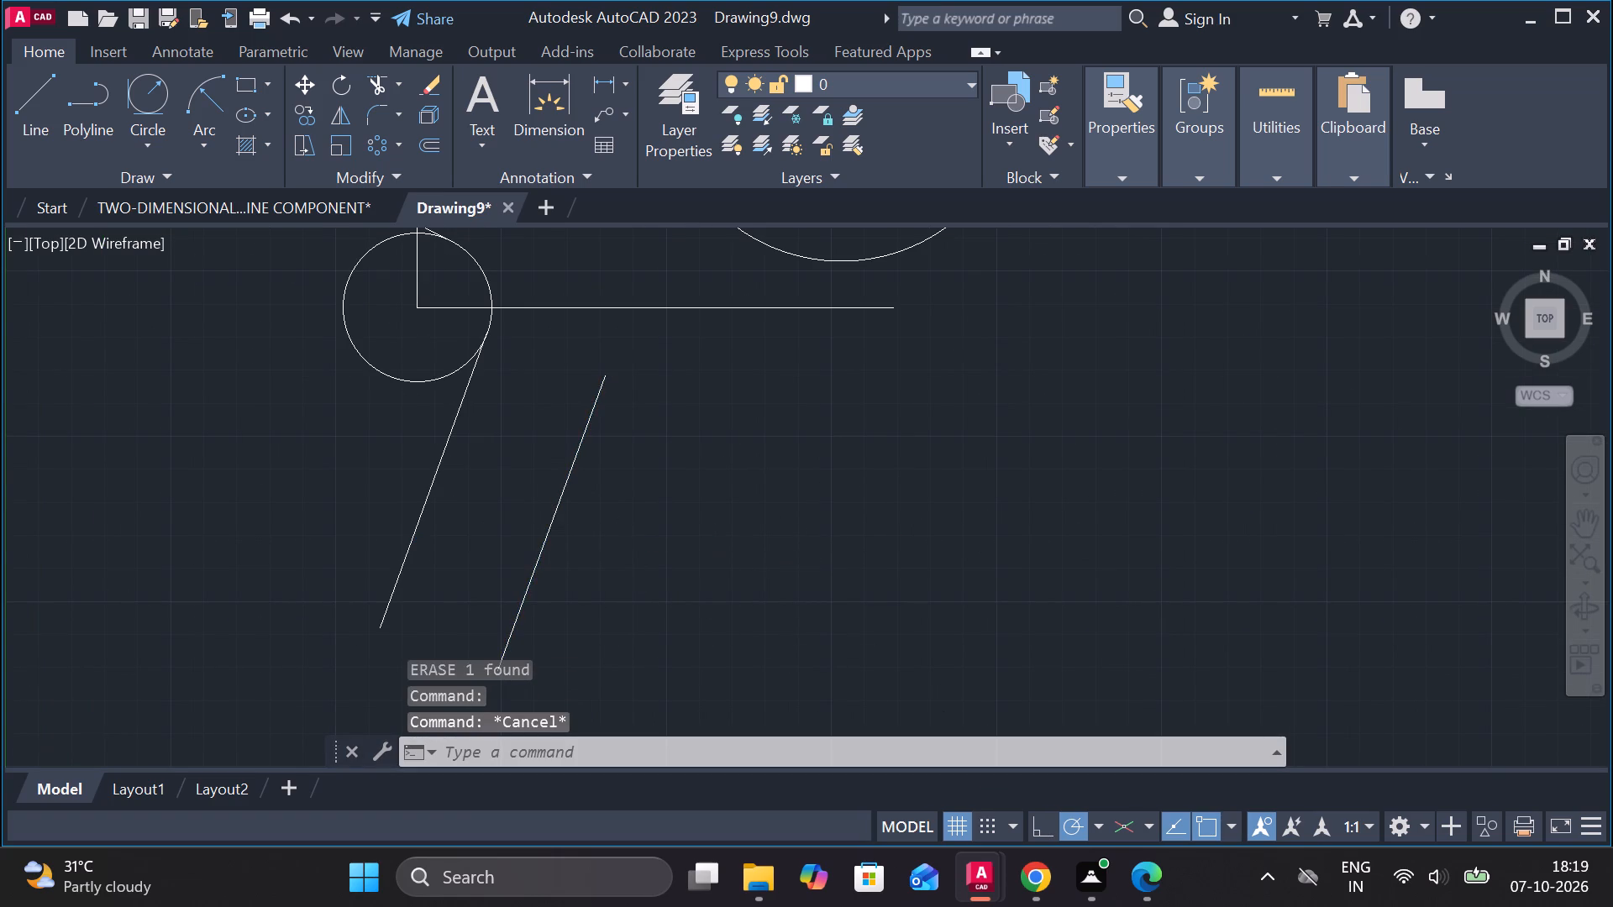
middle_drag(774, 537, 784, 589)
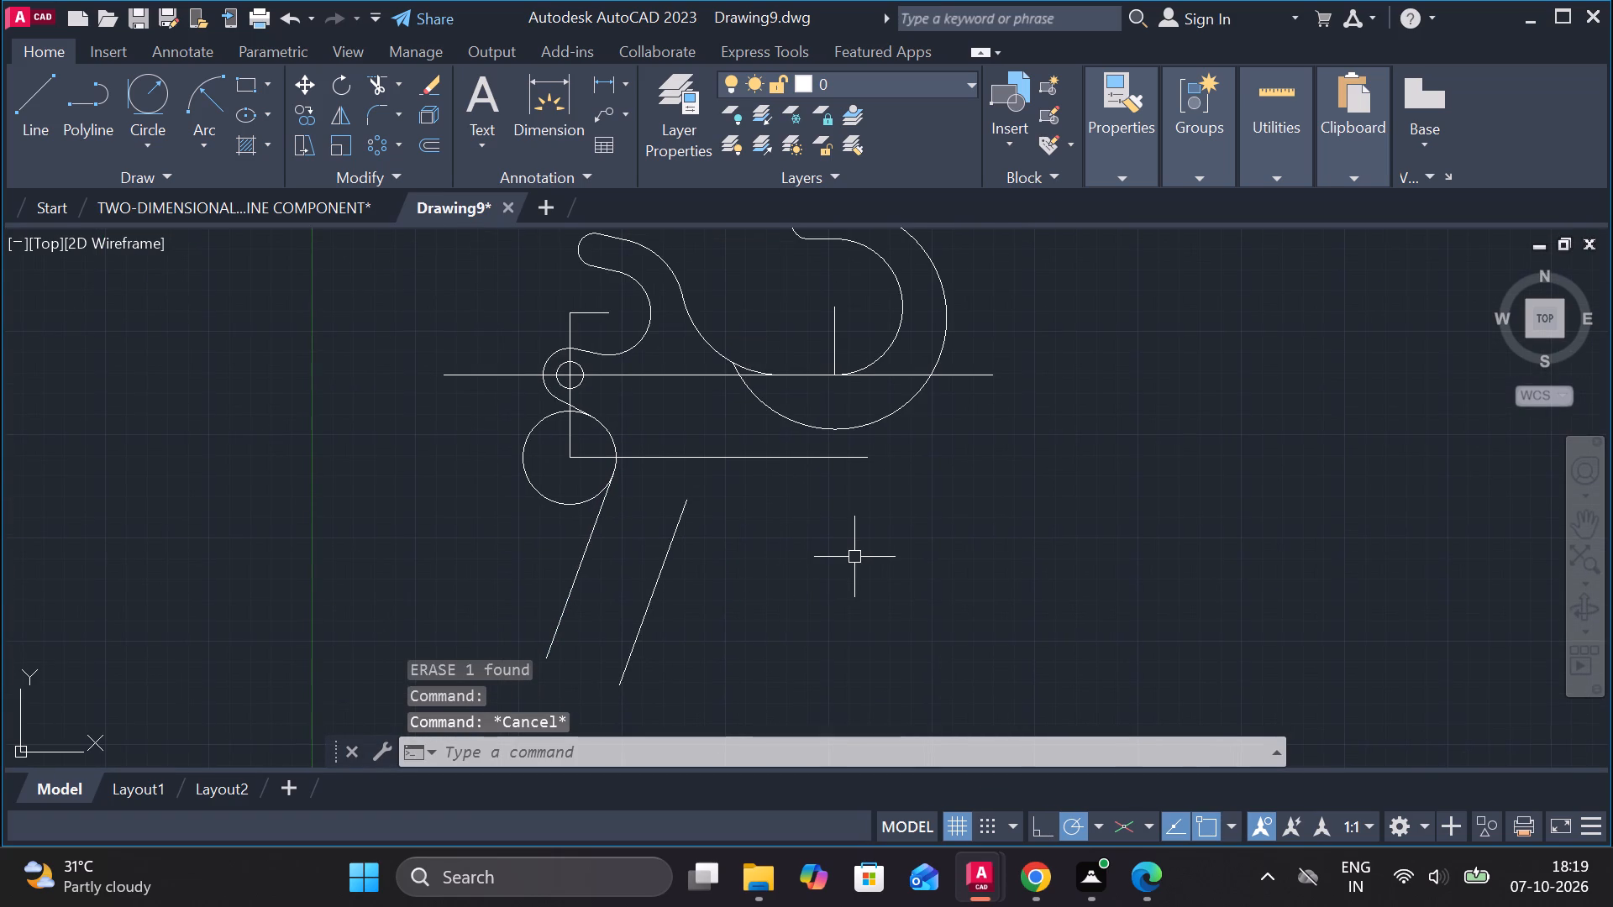
key(o)
key(Return)
key(Return)
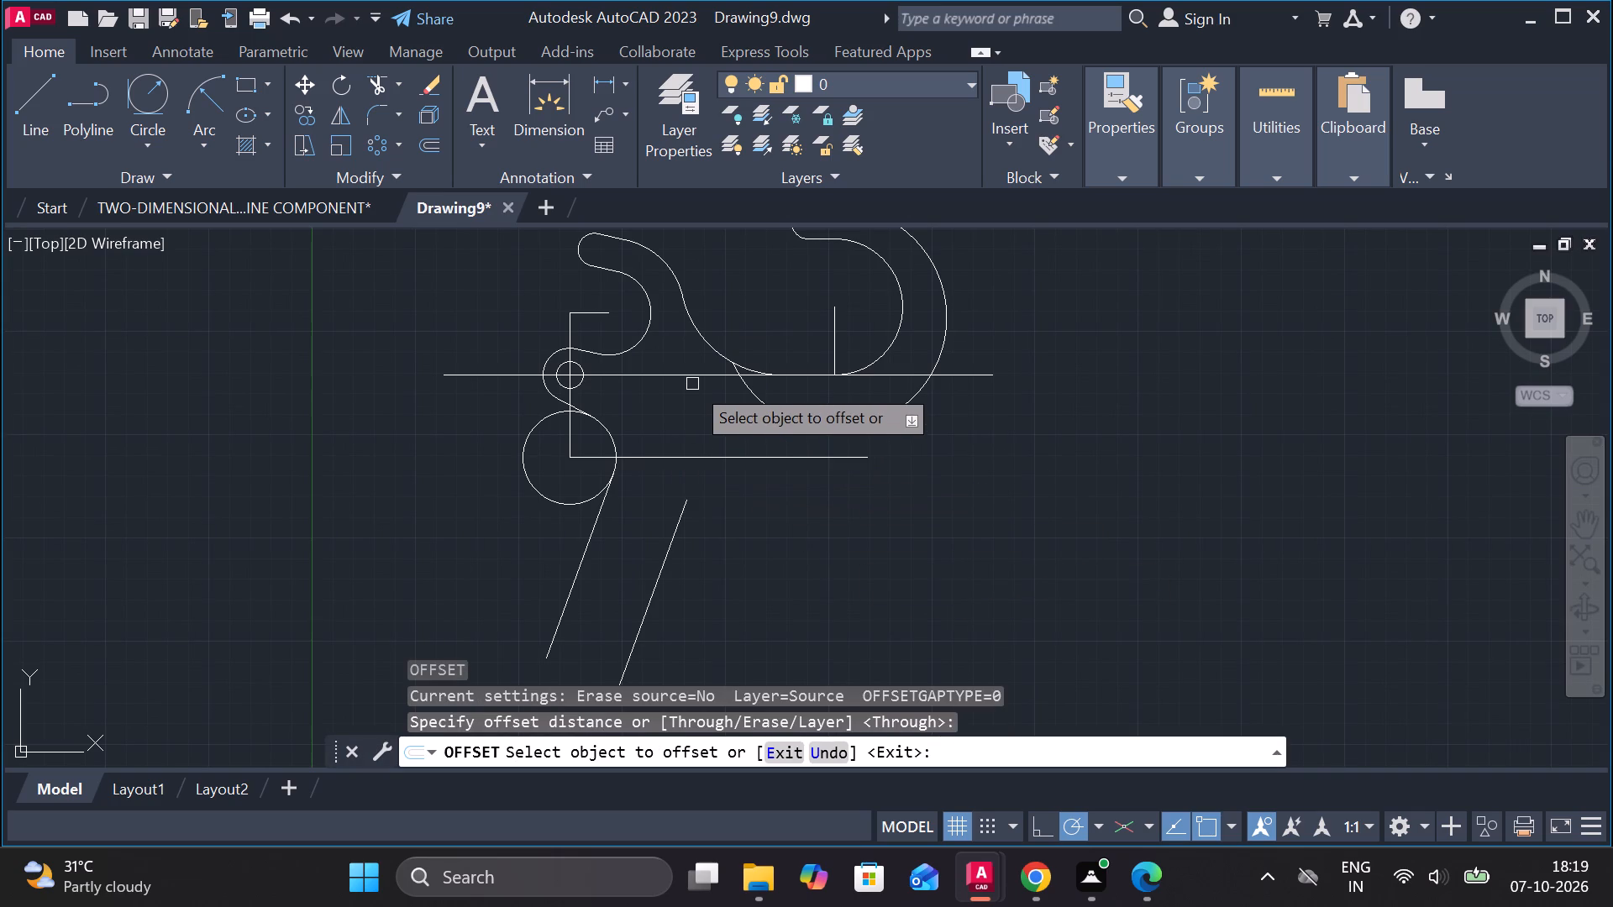
click(683, 380)
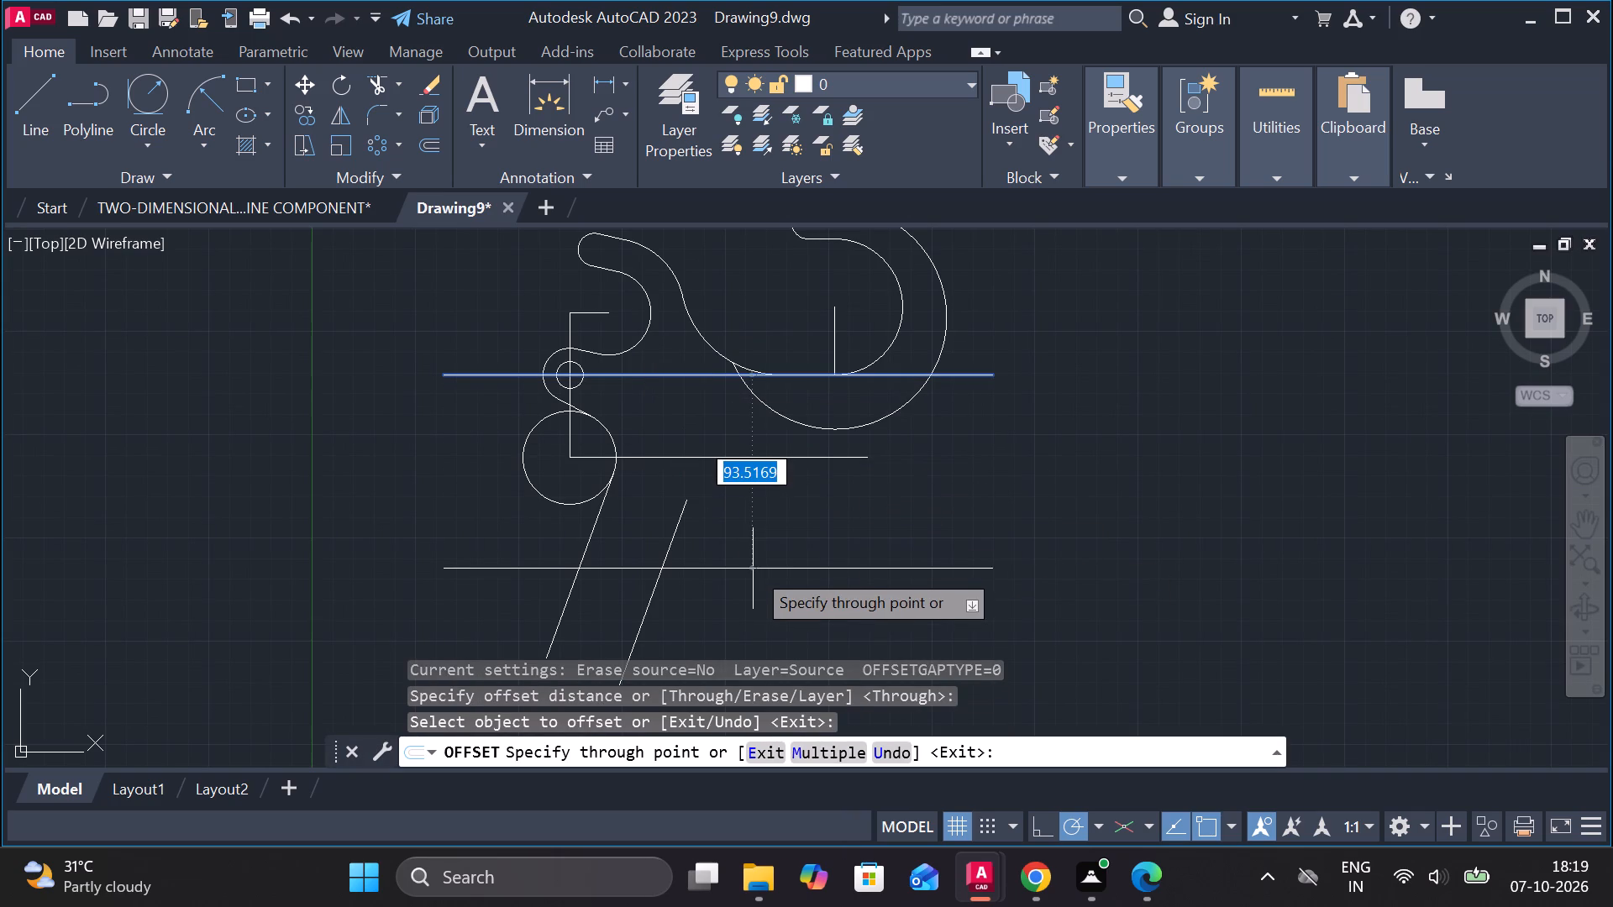
text(71)
key(Return)
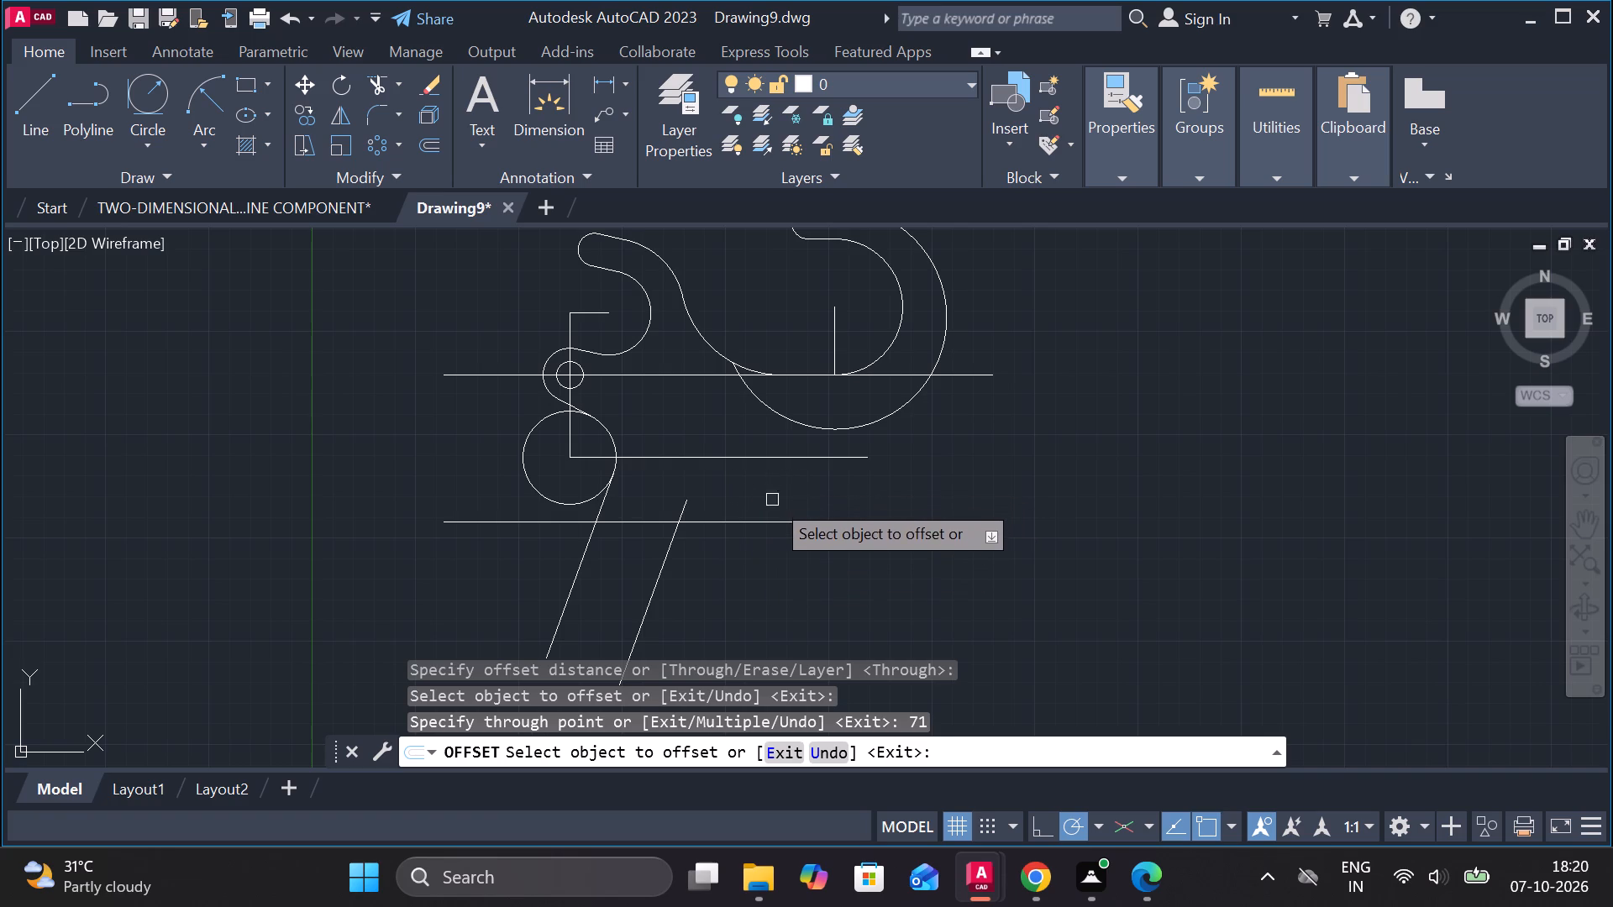
Trim the circle below the small hole, keeping only its outer arc between the tangent line and the first slanted line.
middle_drag(719, 554, 796, 506)
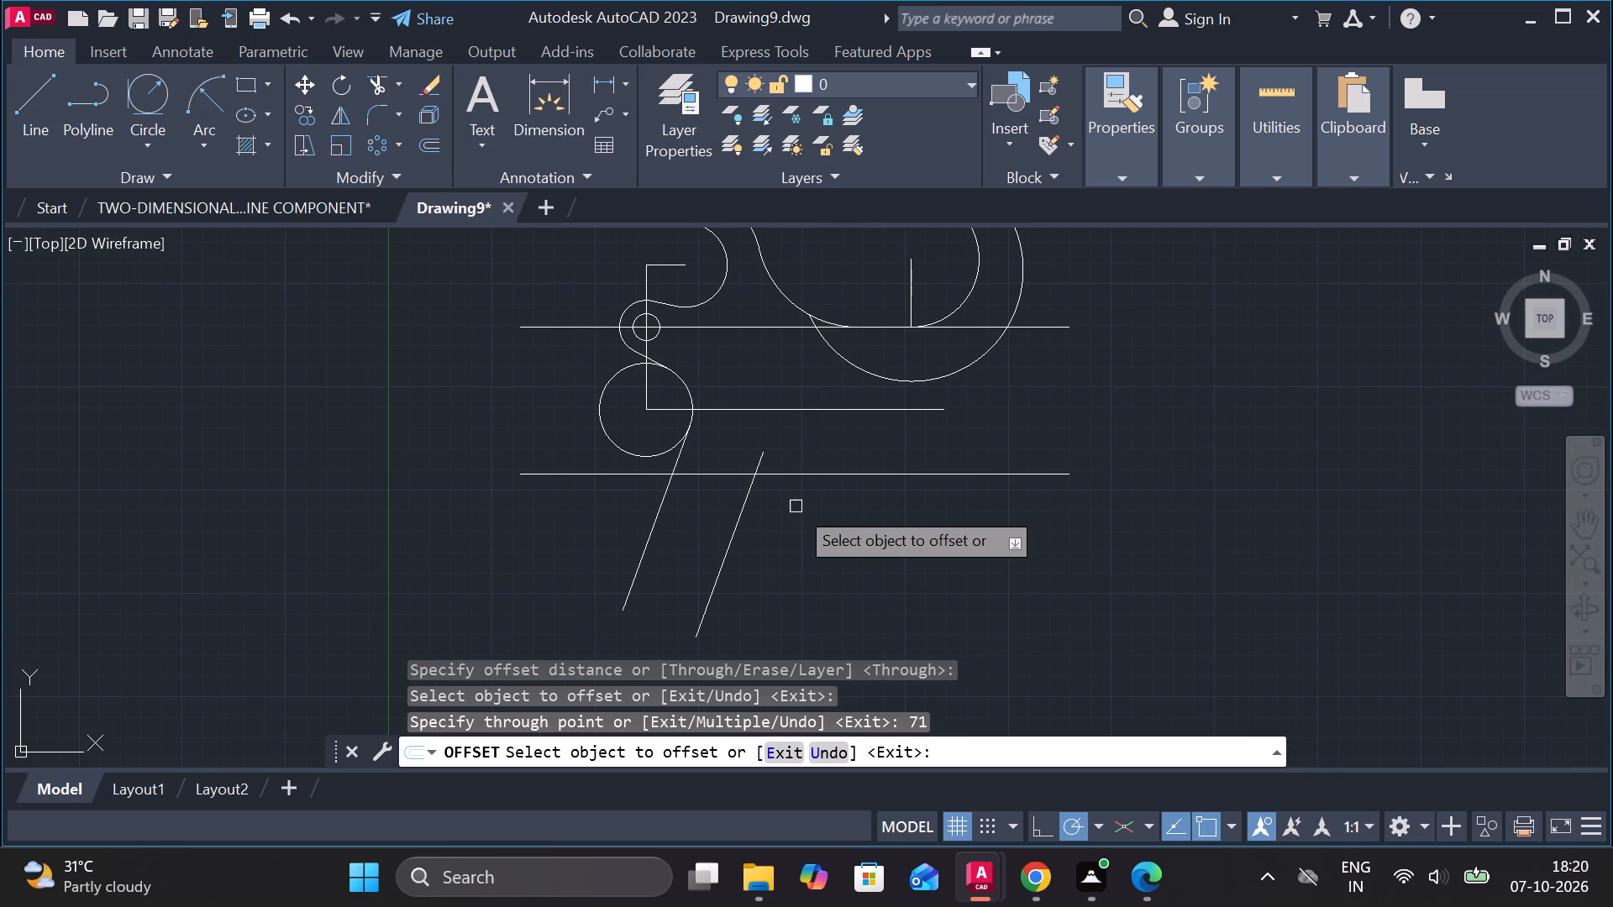
middle_drag(796, 506, 796, 537)
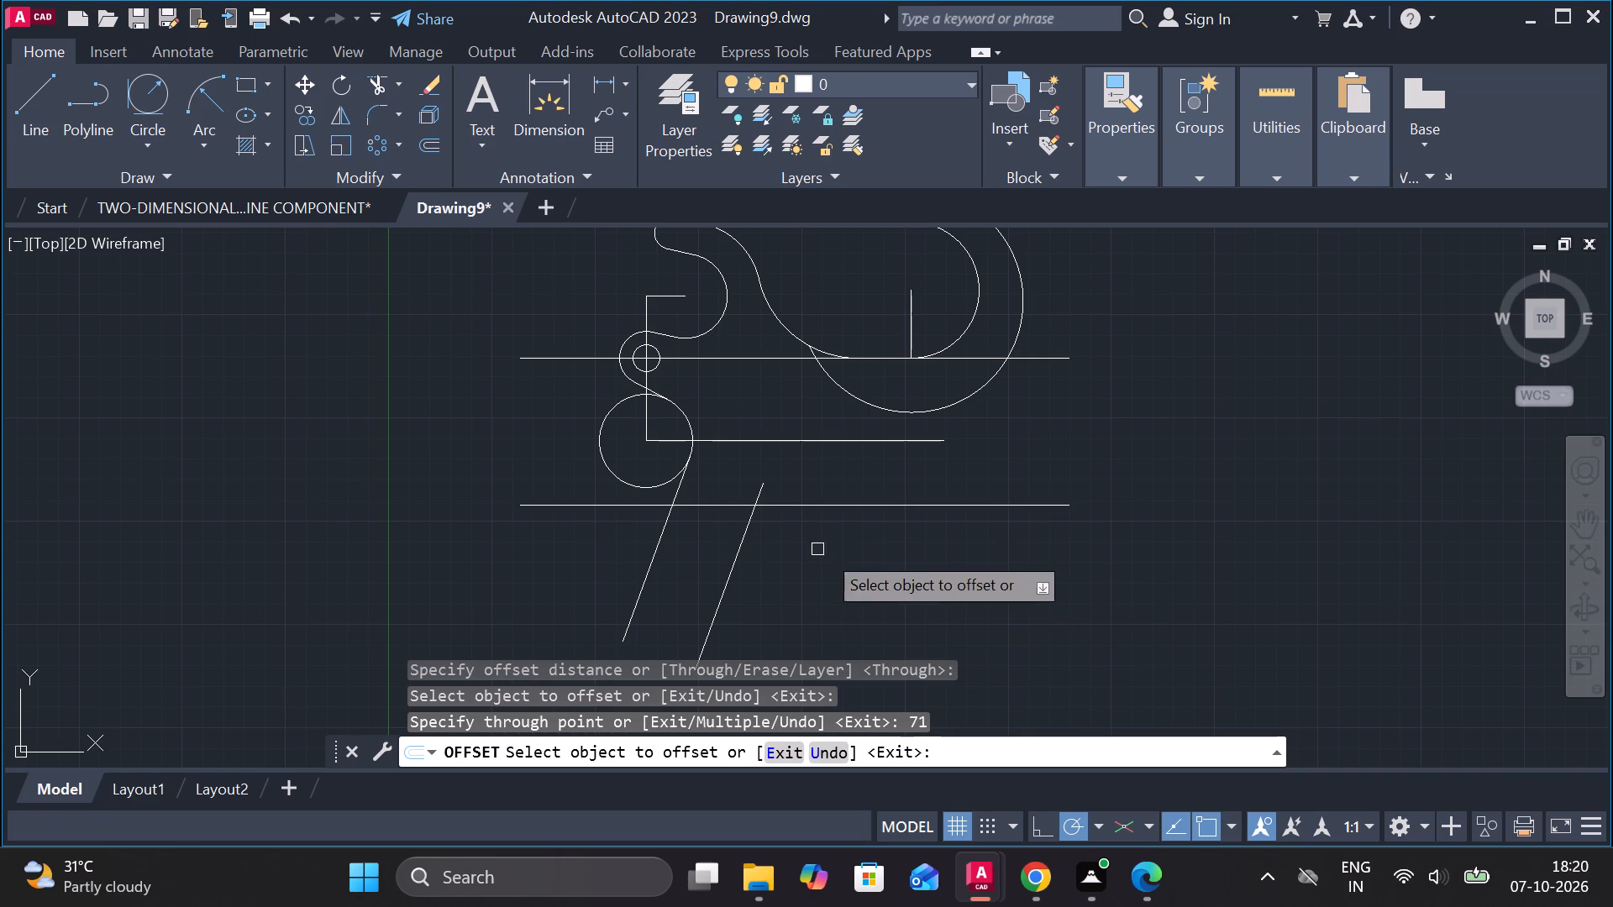
key(Escape)
text(TR)
key(space)
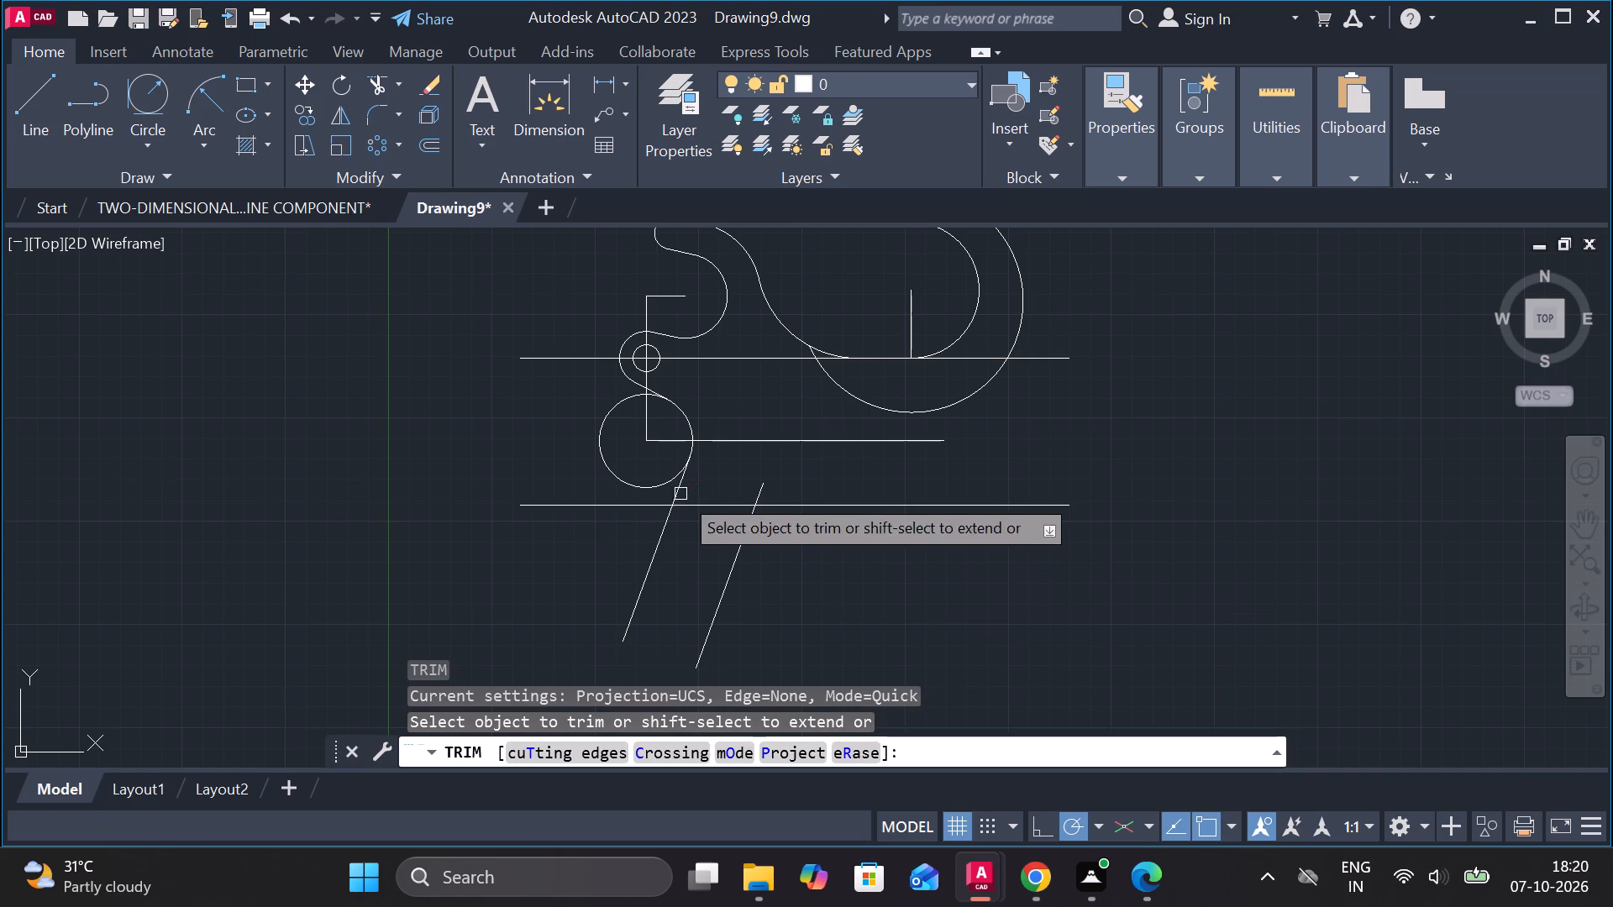
click(634, 489)
scroll(619, 412, up, 2)
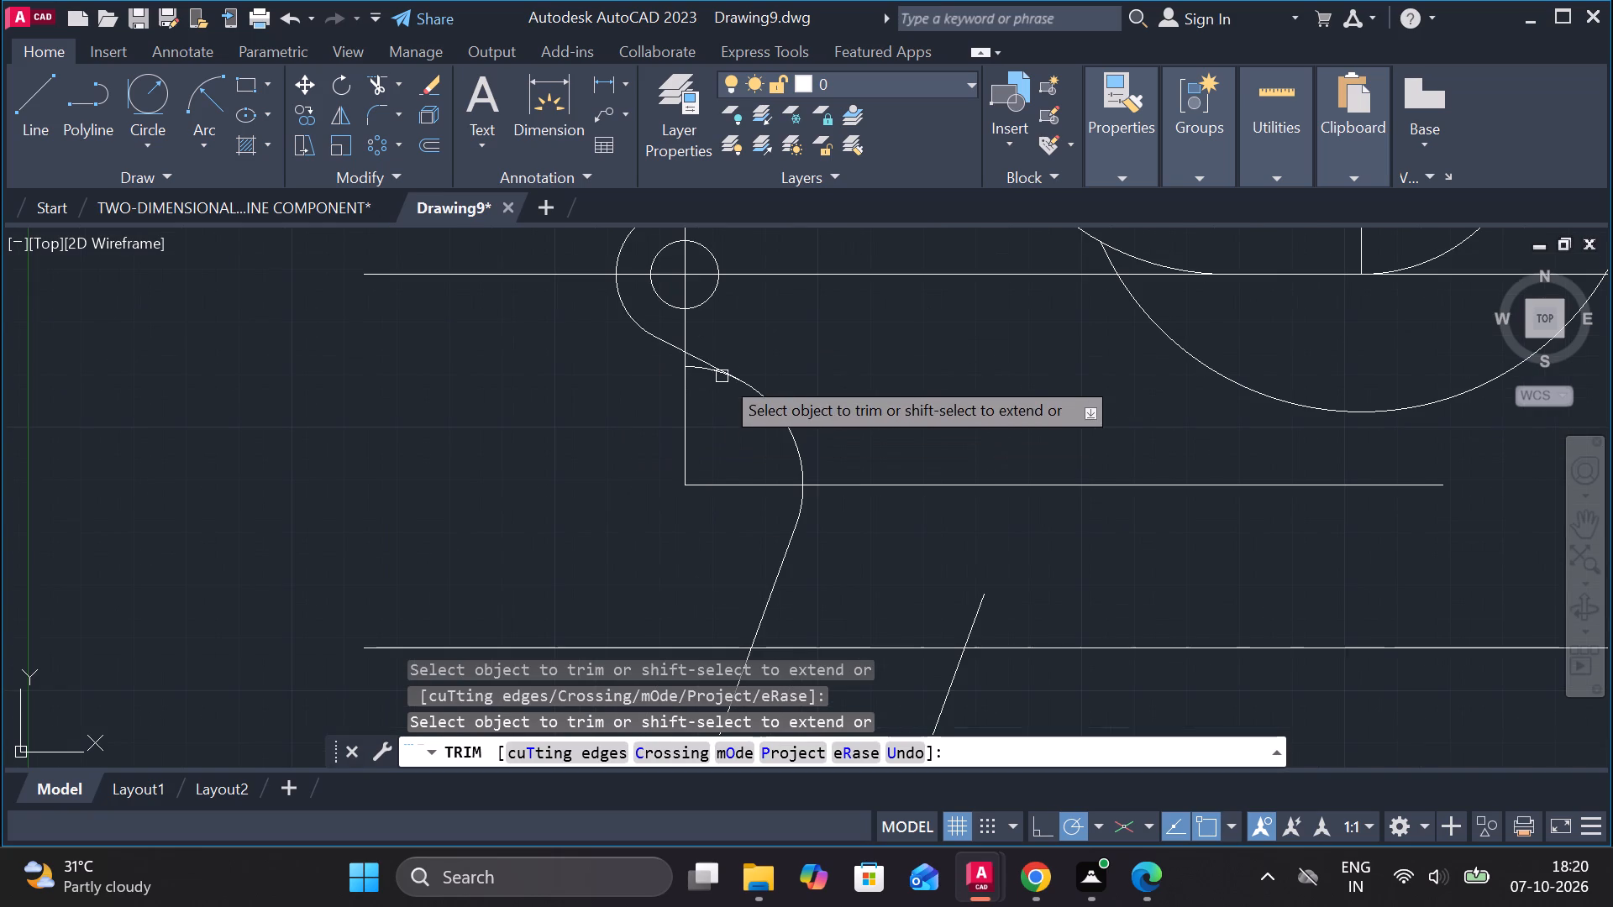
scroll(685, 373, up, 2)
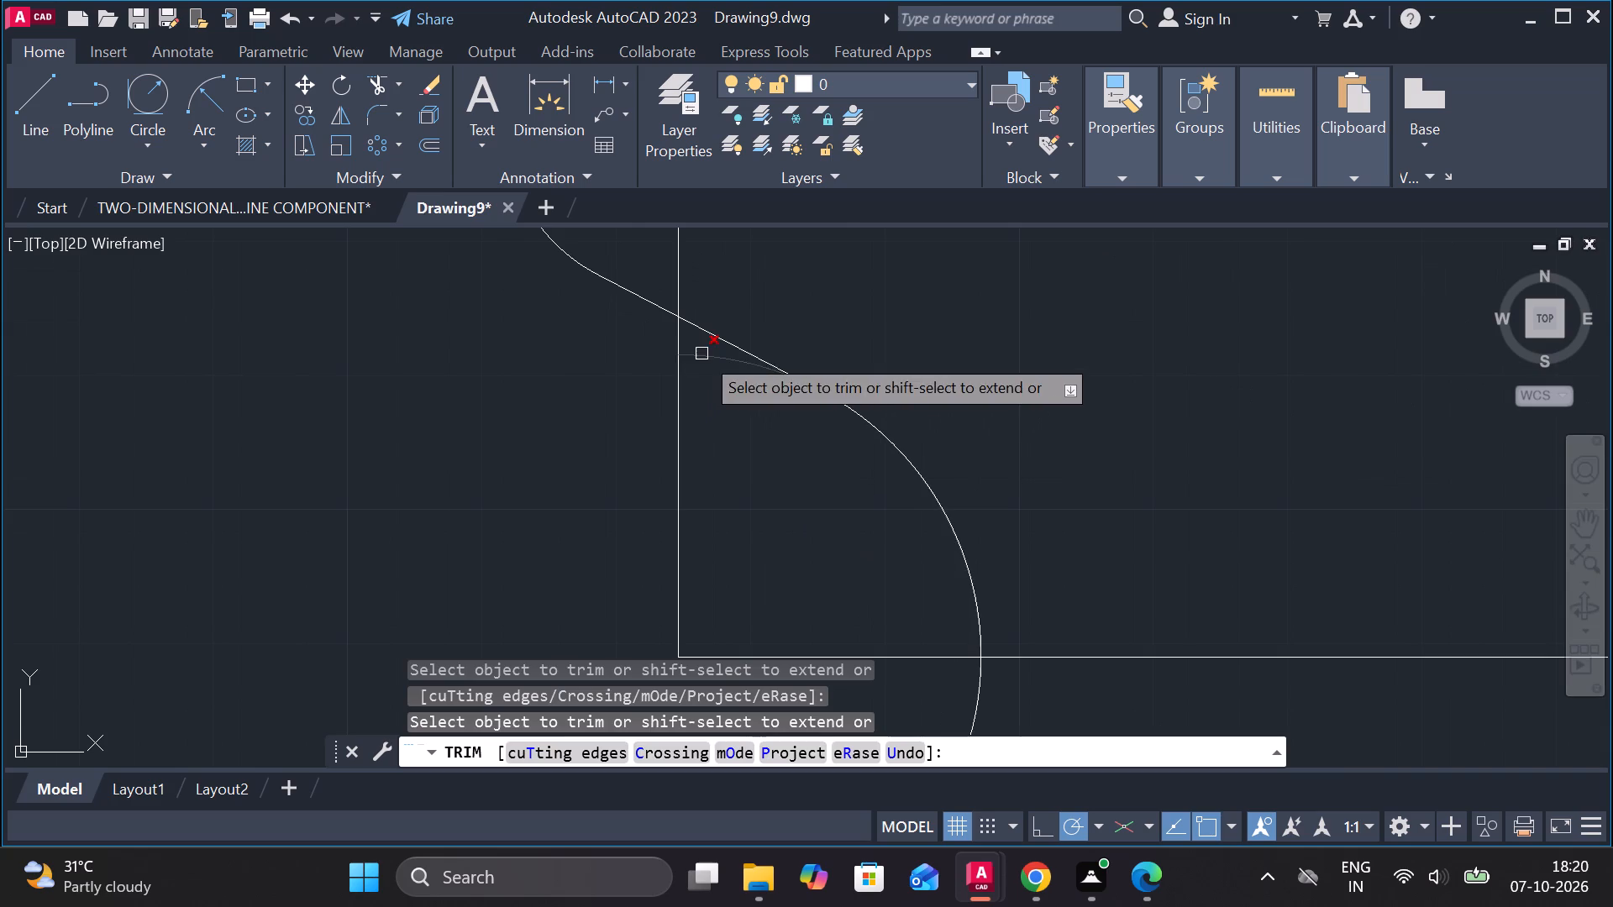
click(701, 354)
scroll(701, 354, down, 3)
middle_drag(943, 566, 917, 566)
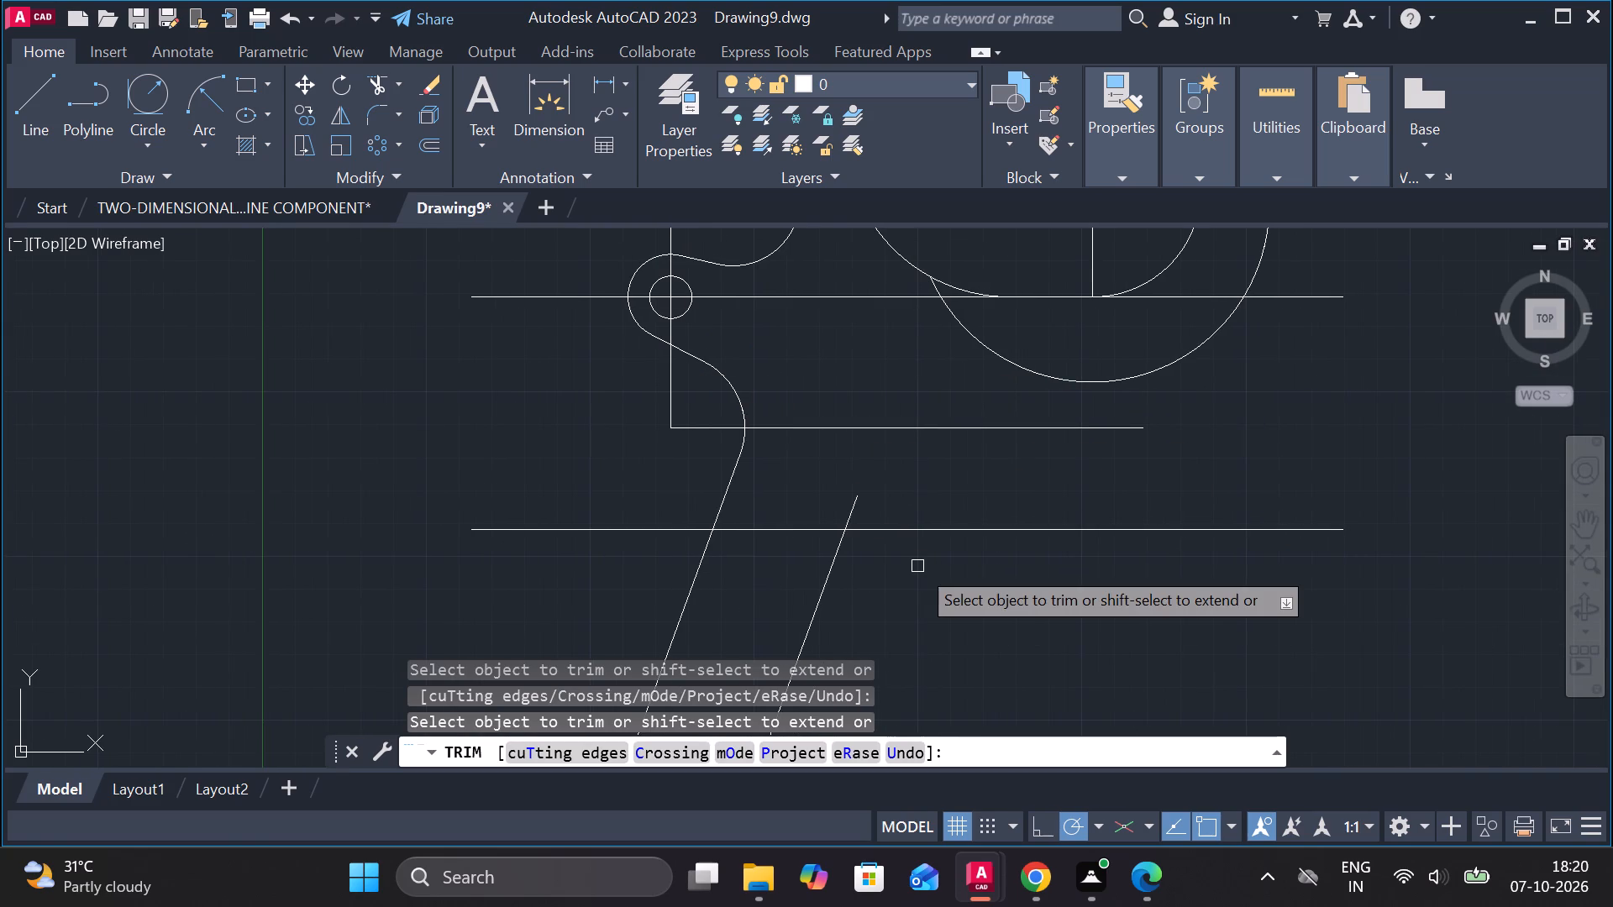
text(TR)
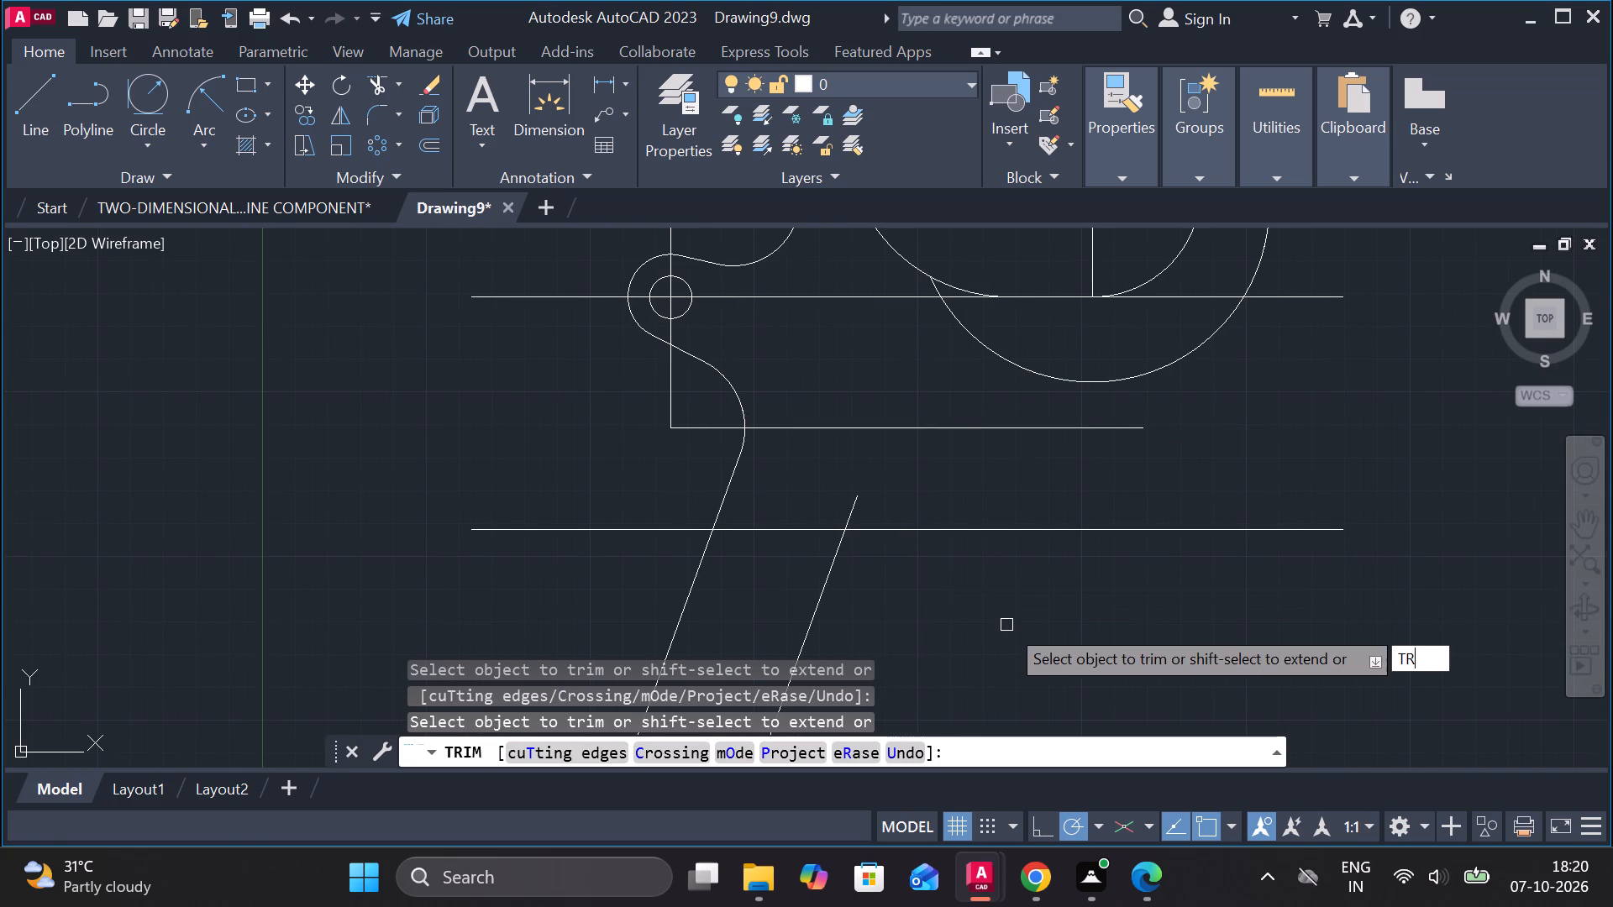
key(Return)
key(Escape)
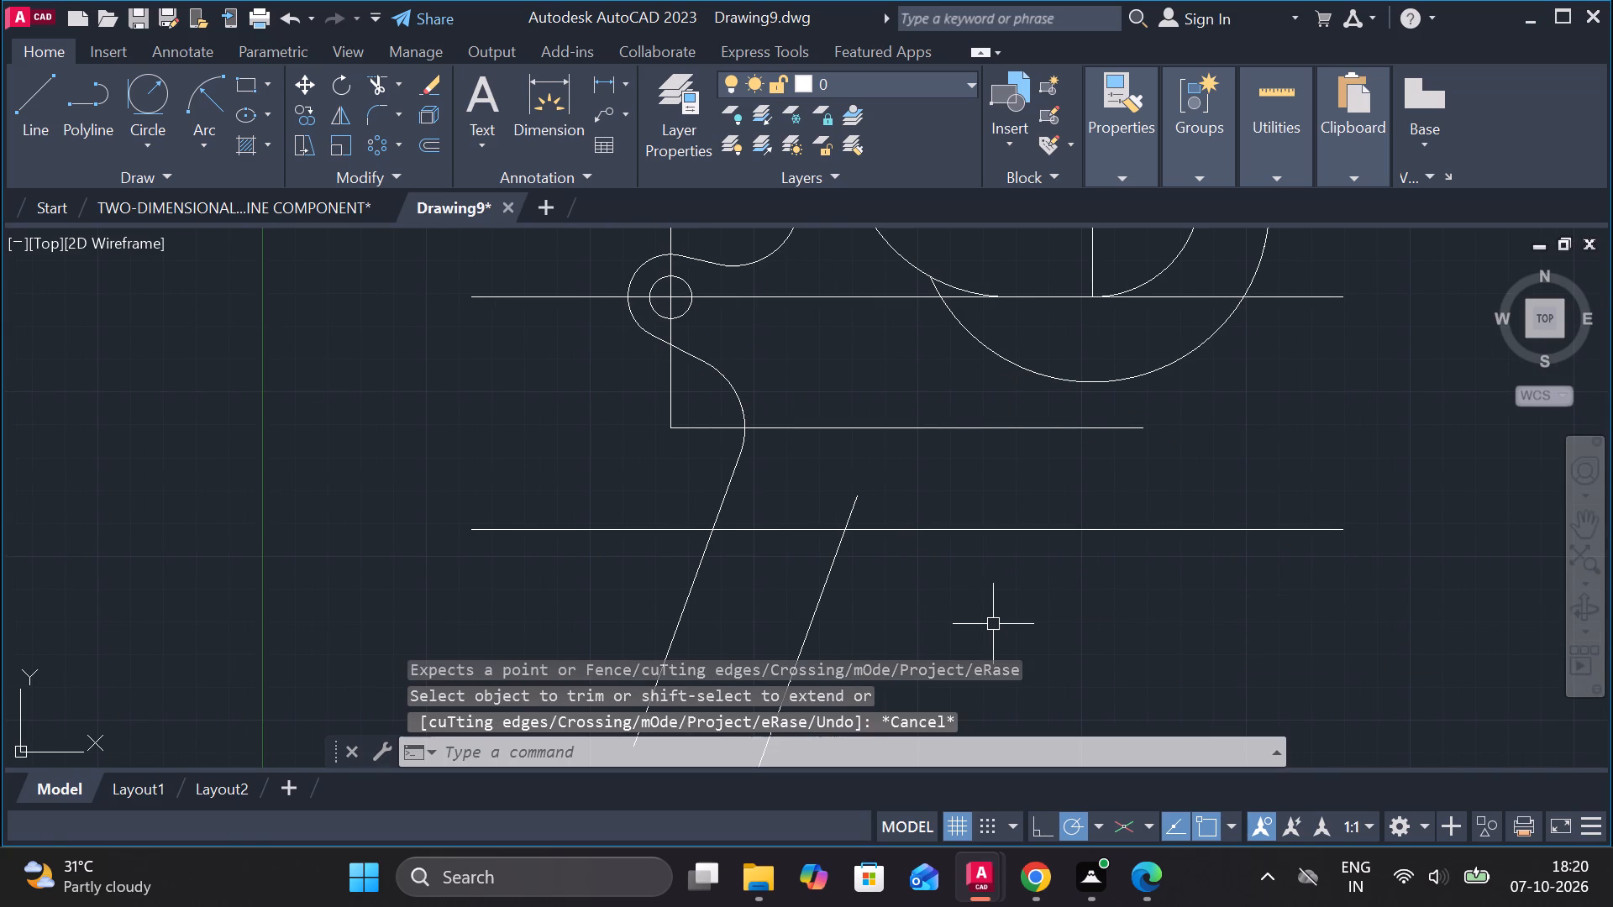
Draw a perpendicular line about 64.7 long at 160° from the second slanted line's crossing with the lower construction line past the first slanted line.
key(l)
key(Return)
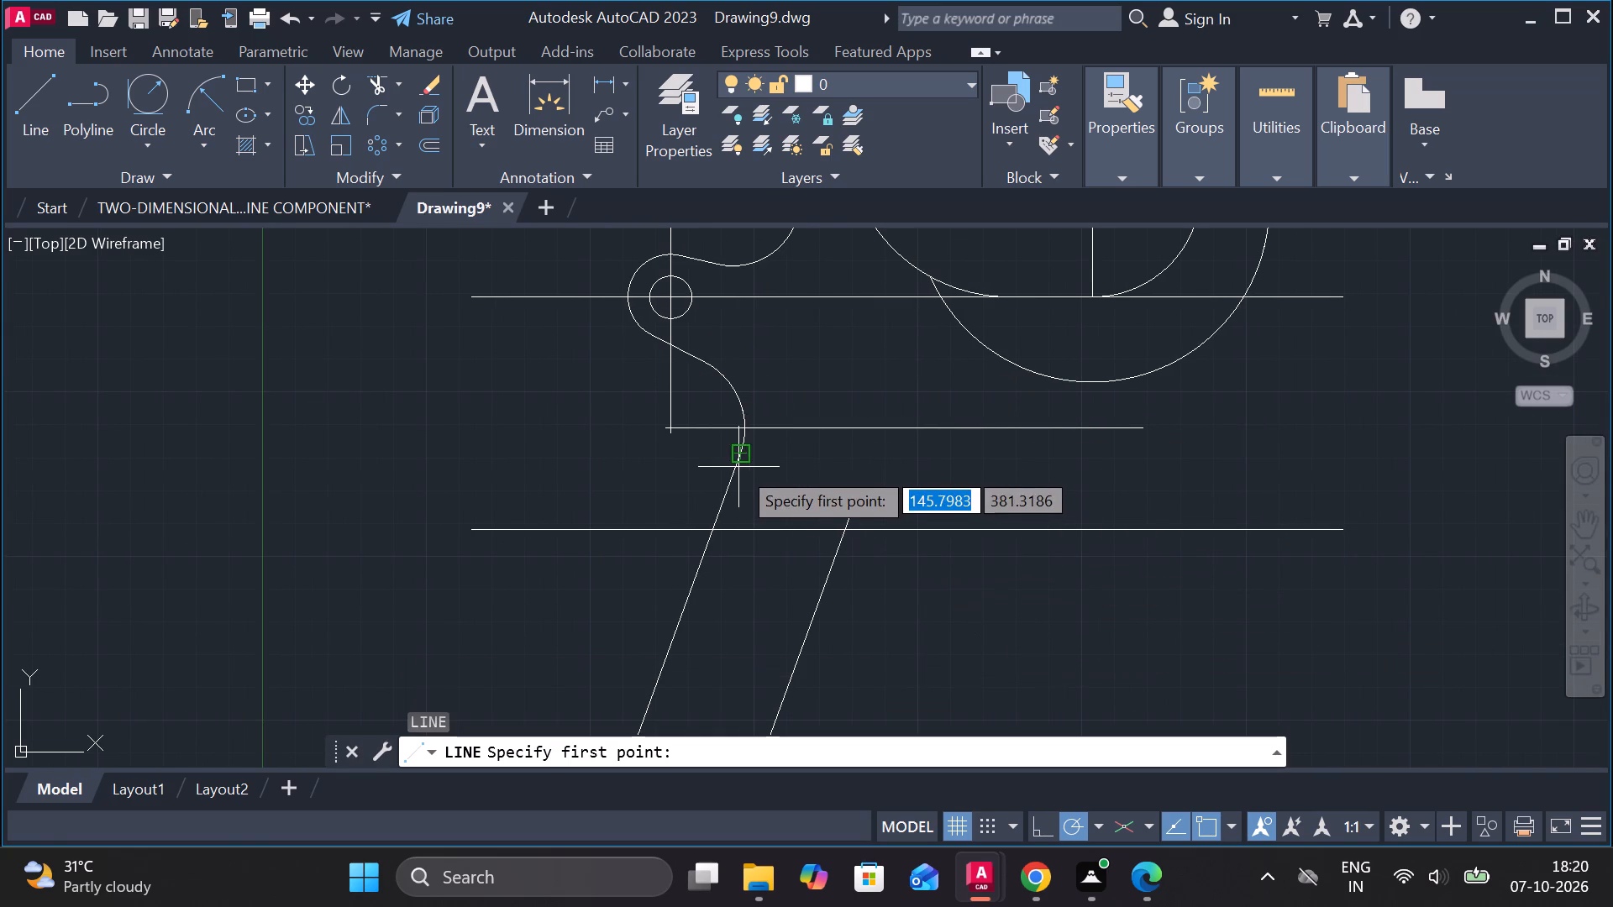
click(844, 534)
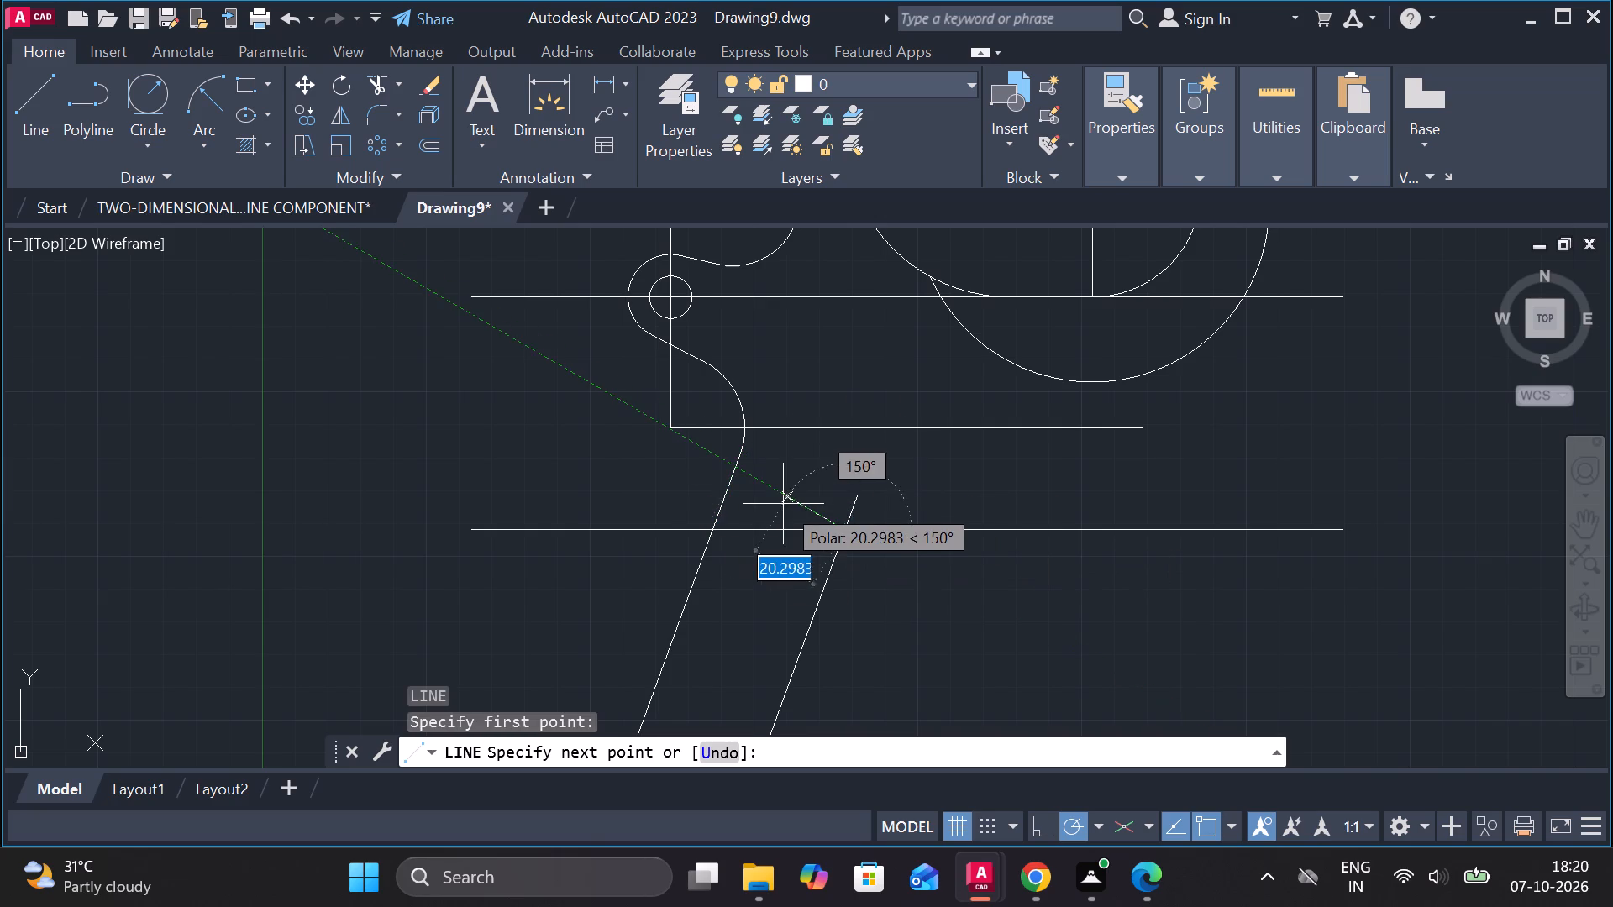
click(644, 462)
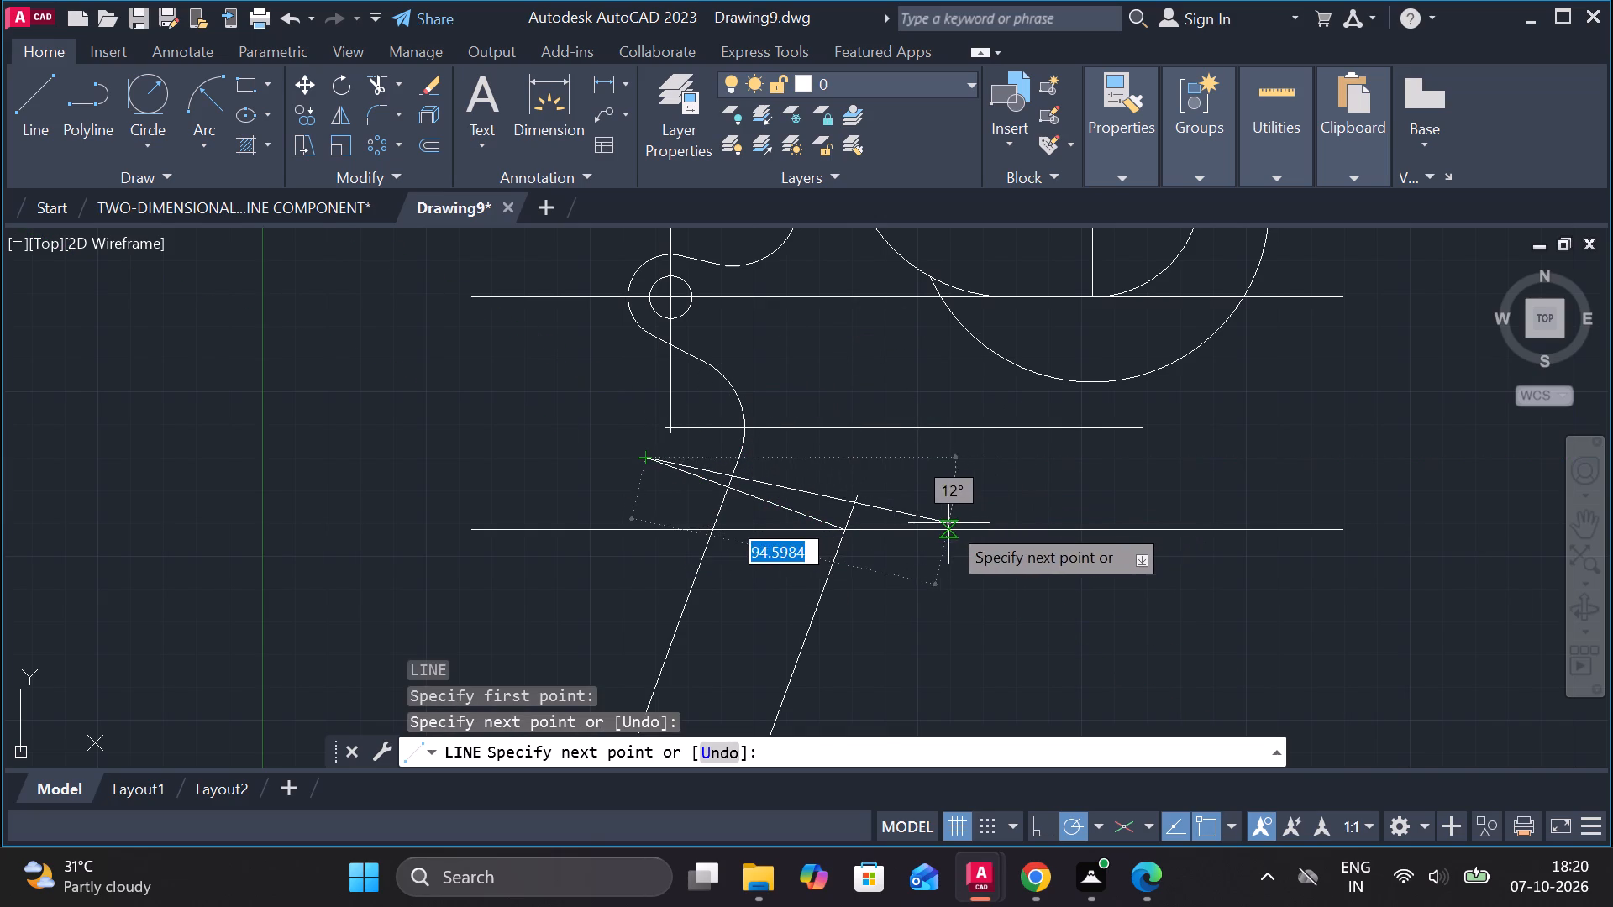
key(Escape)
Trim the perpendicular line's overhang beyond the first slanted line, and remove the construction line between the slanted lines and beyond the first one.
text(TR)
key(Return)
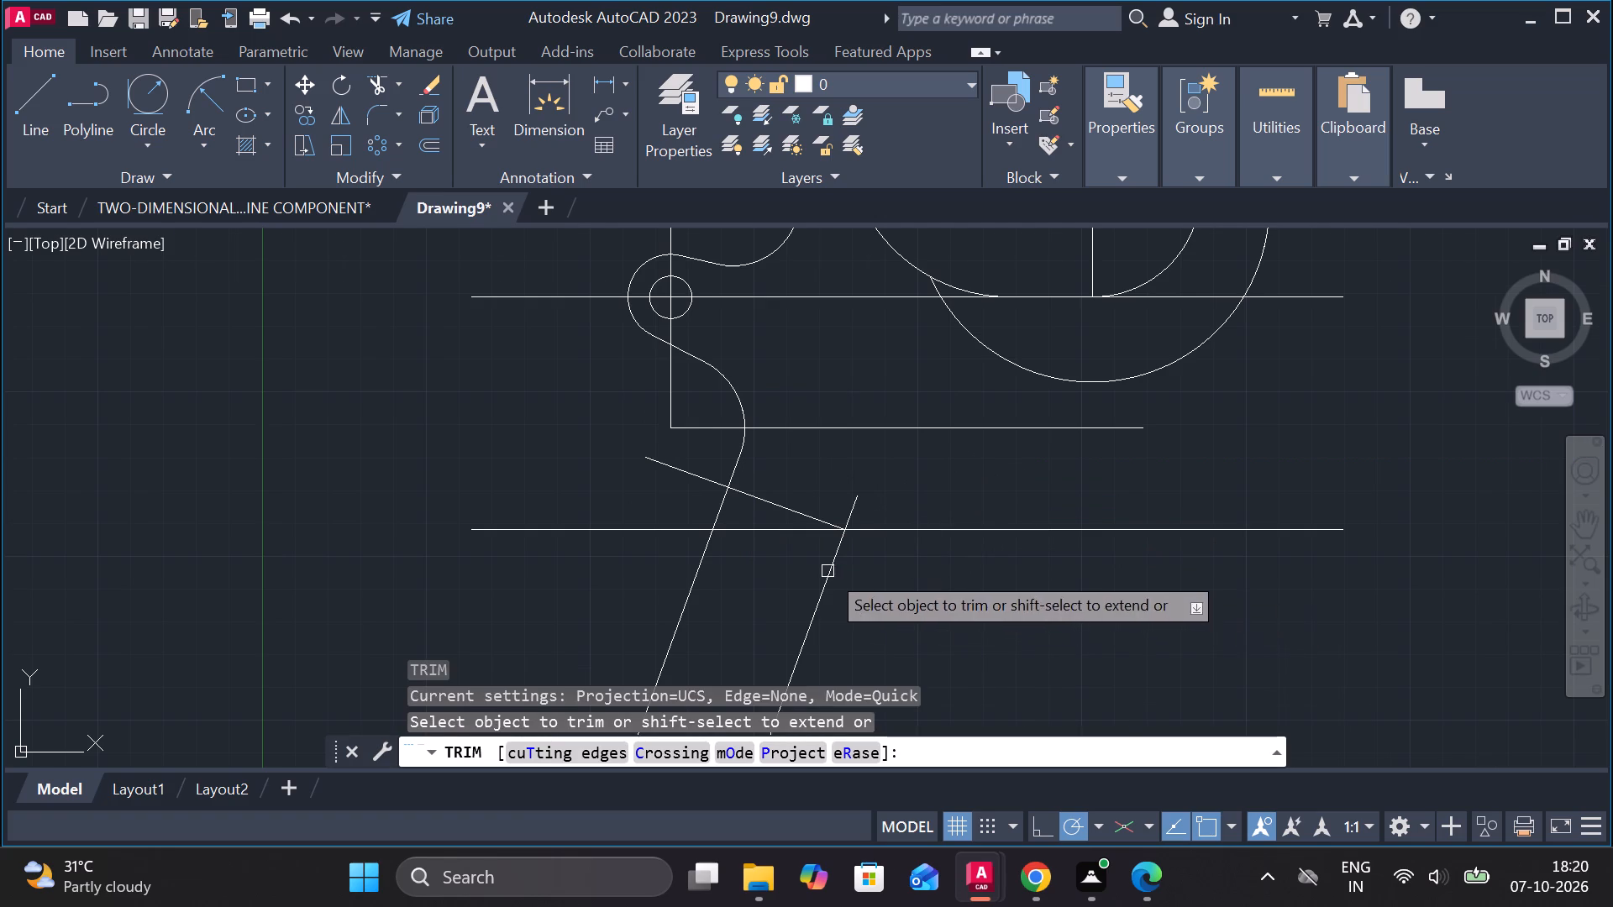
scroll(828, 571, up, 1)
click(643, 433)
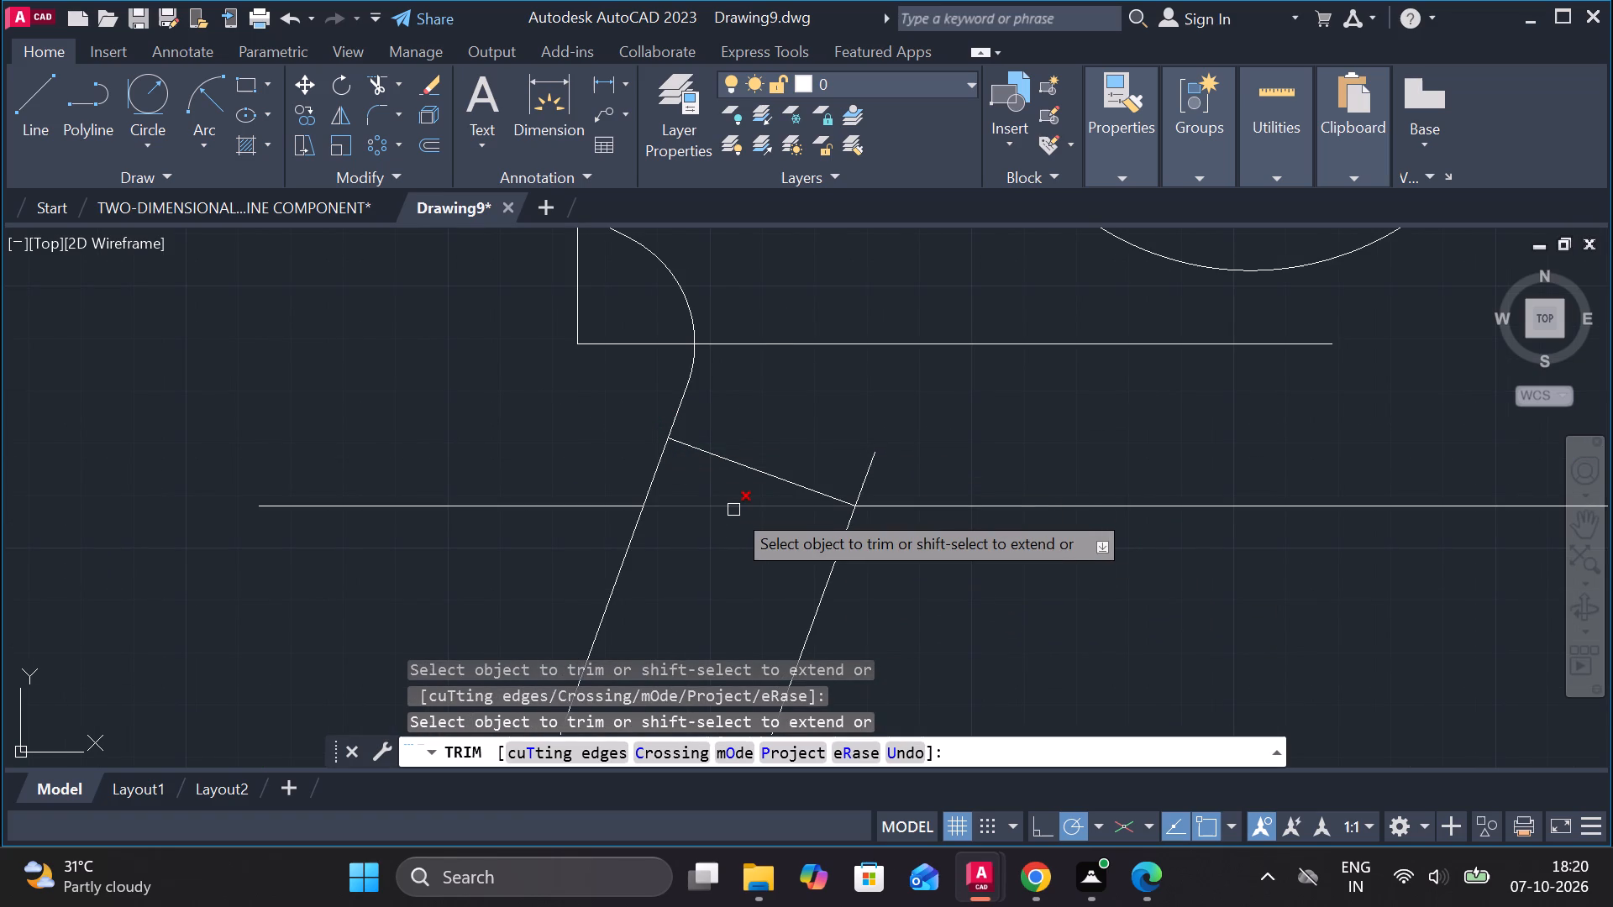
click(733, 510)
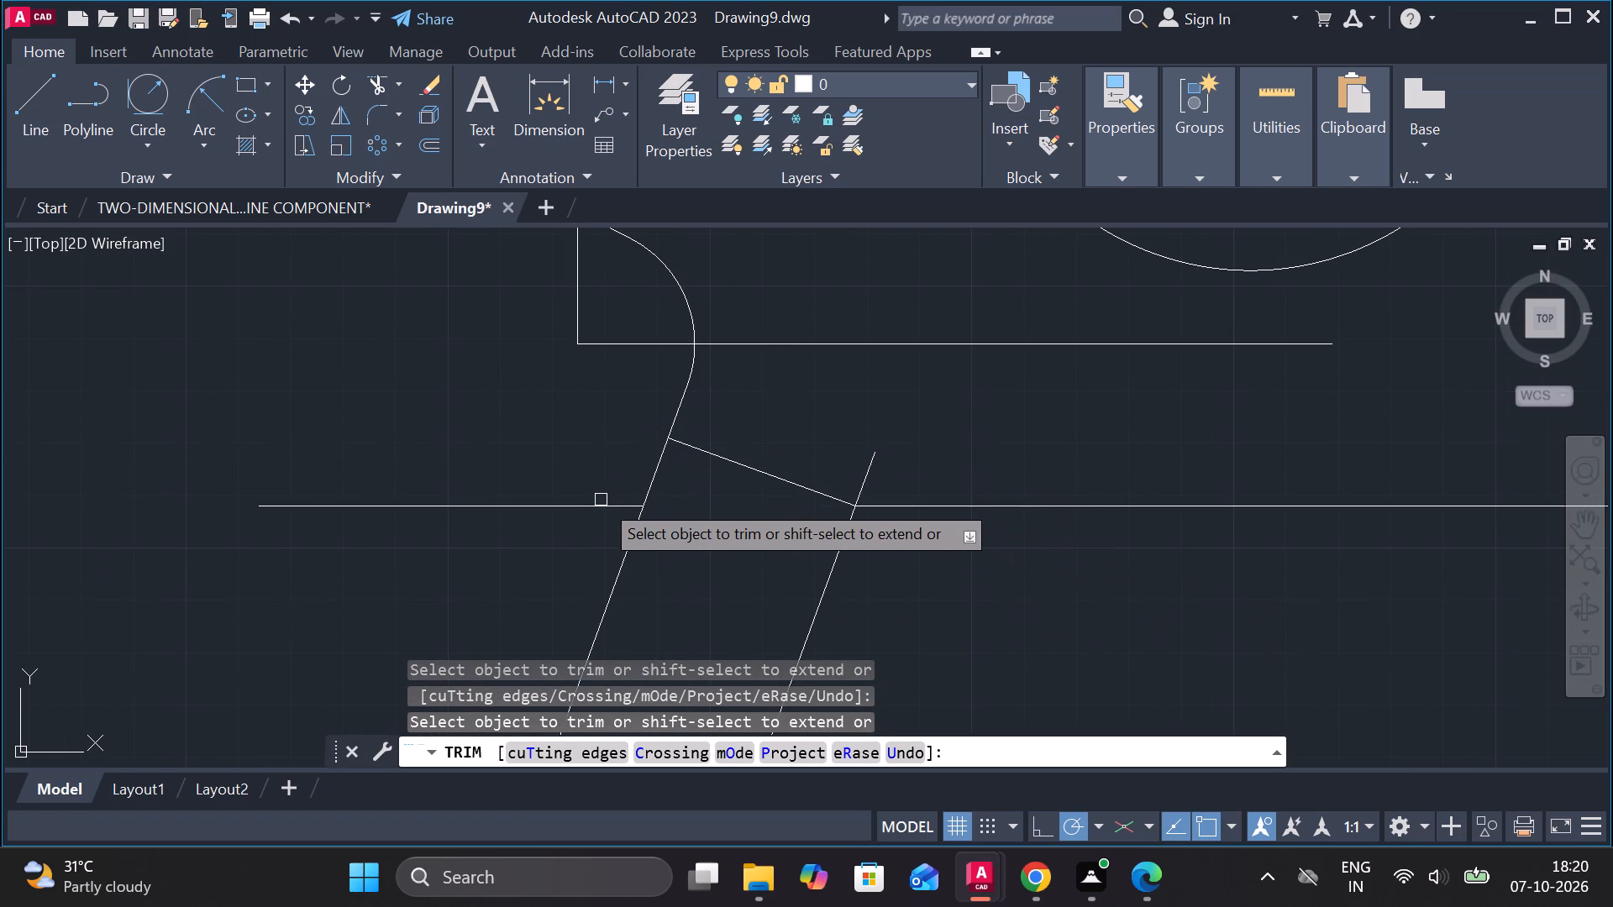
click(602, 506)
key(Escape)
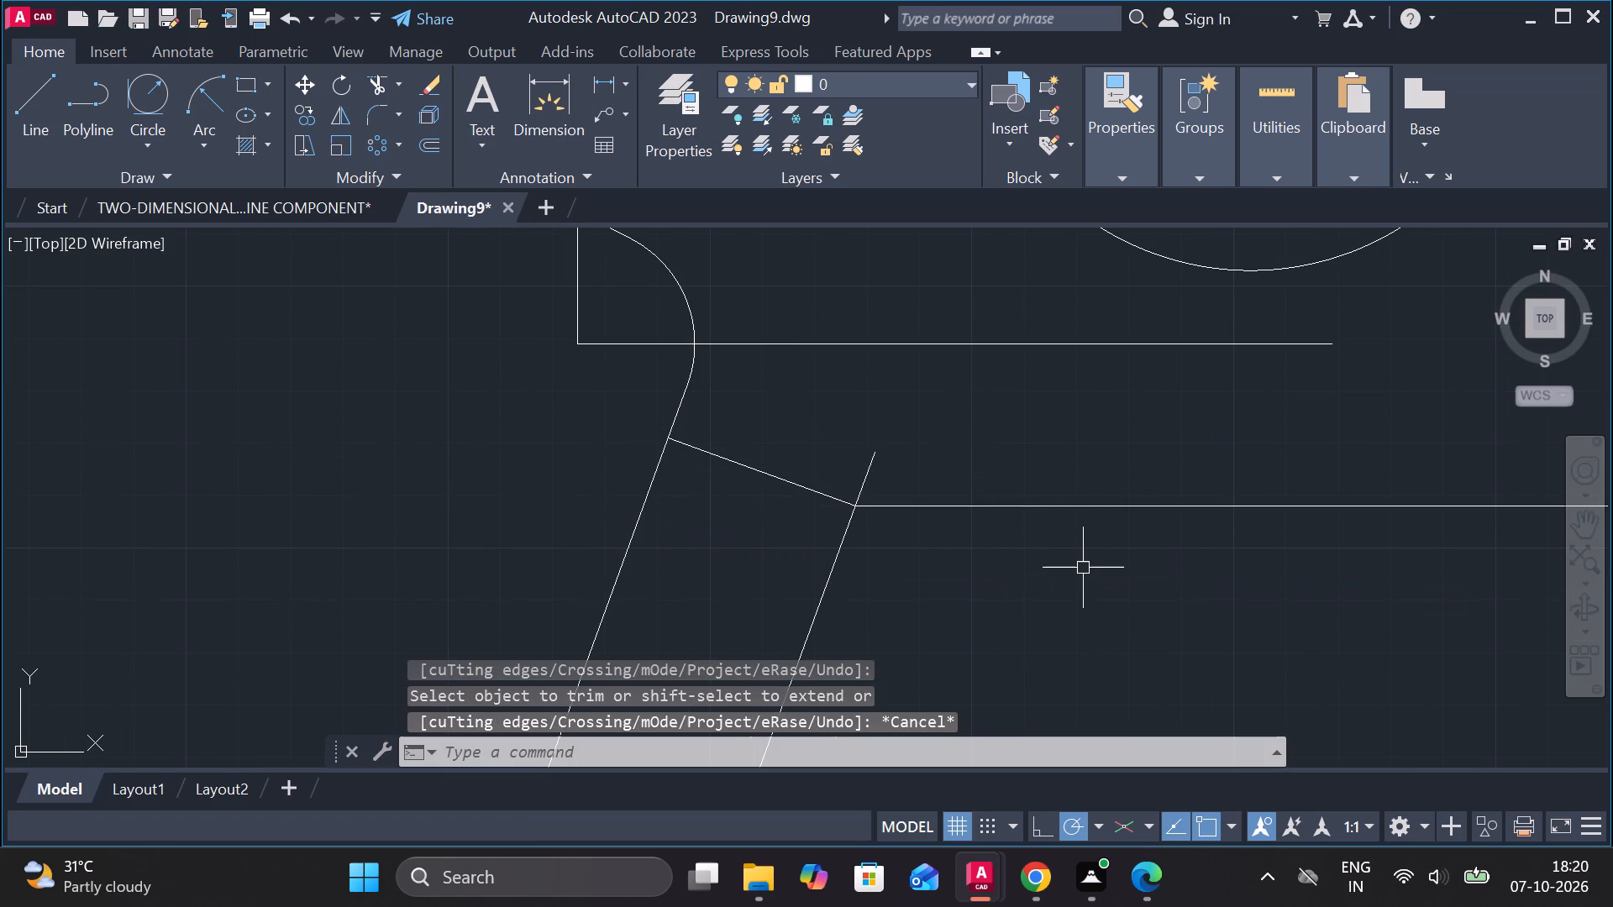
Offset the crosswise line between the slanted lines by 6 on both sides.
key(o)
key(Return)
key(Return)
click(743, 473)
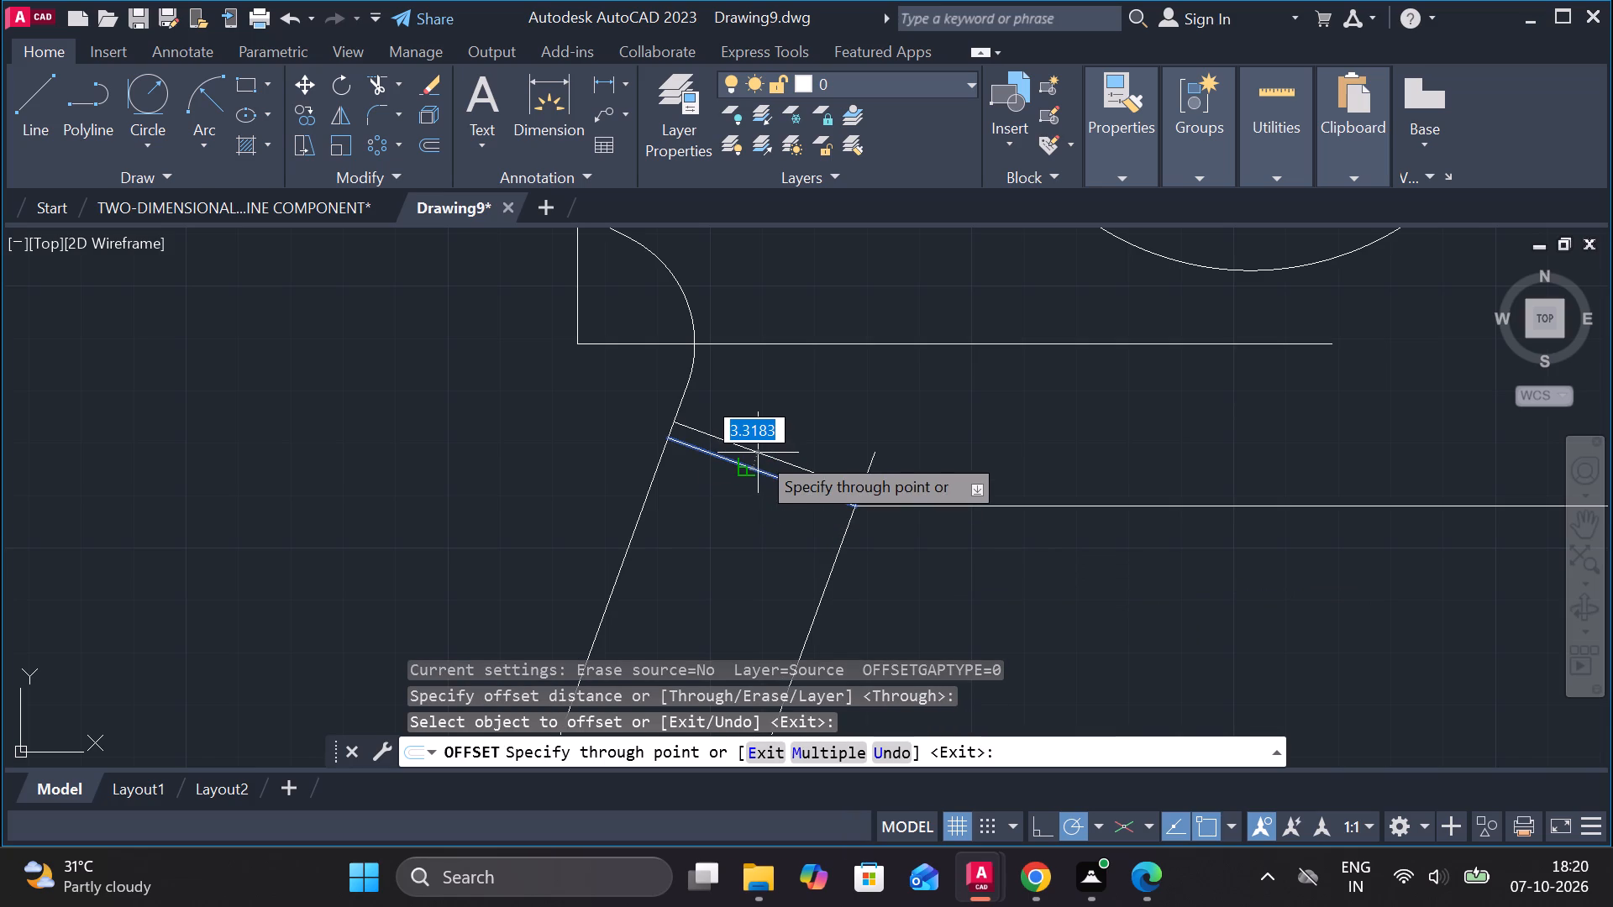
key(6)
key(Return)
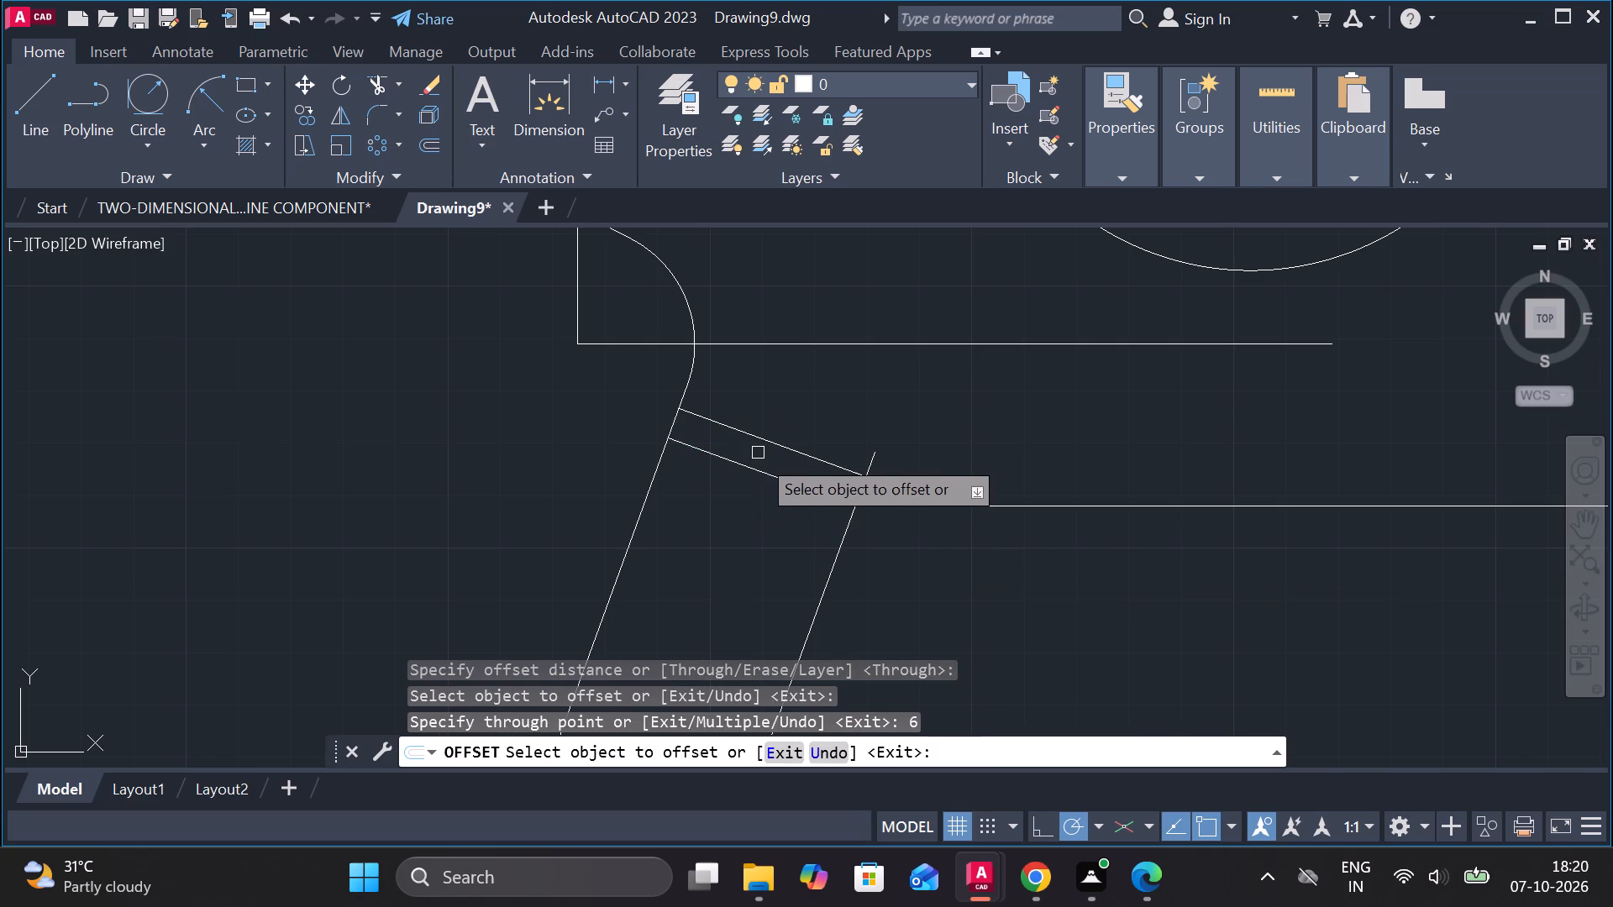
click(759, 472)
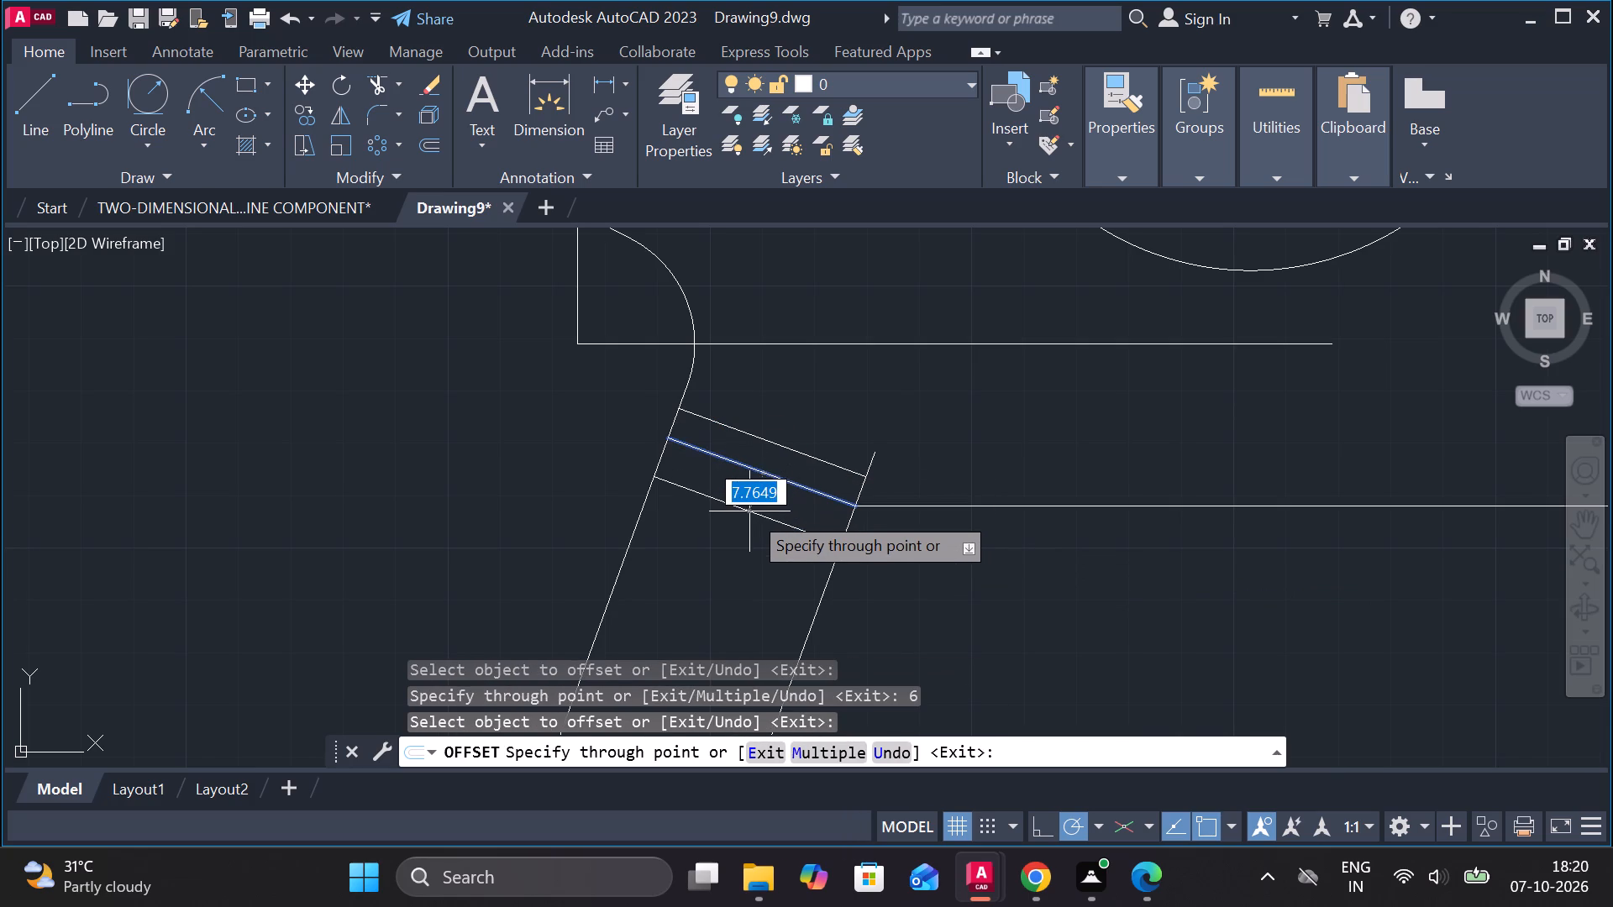
key(6)
key(Return)
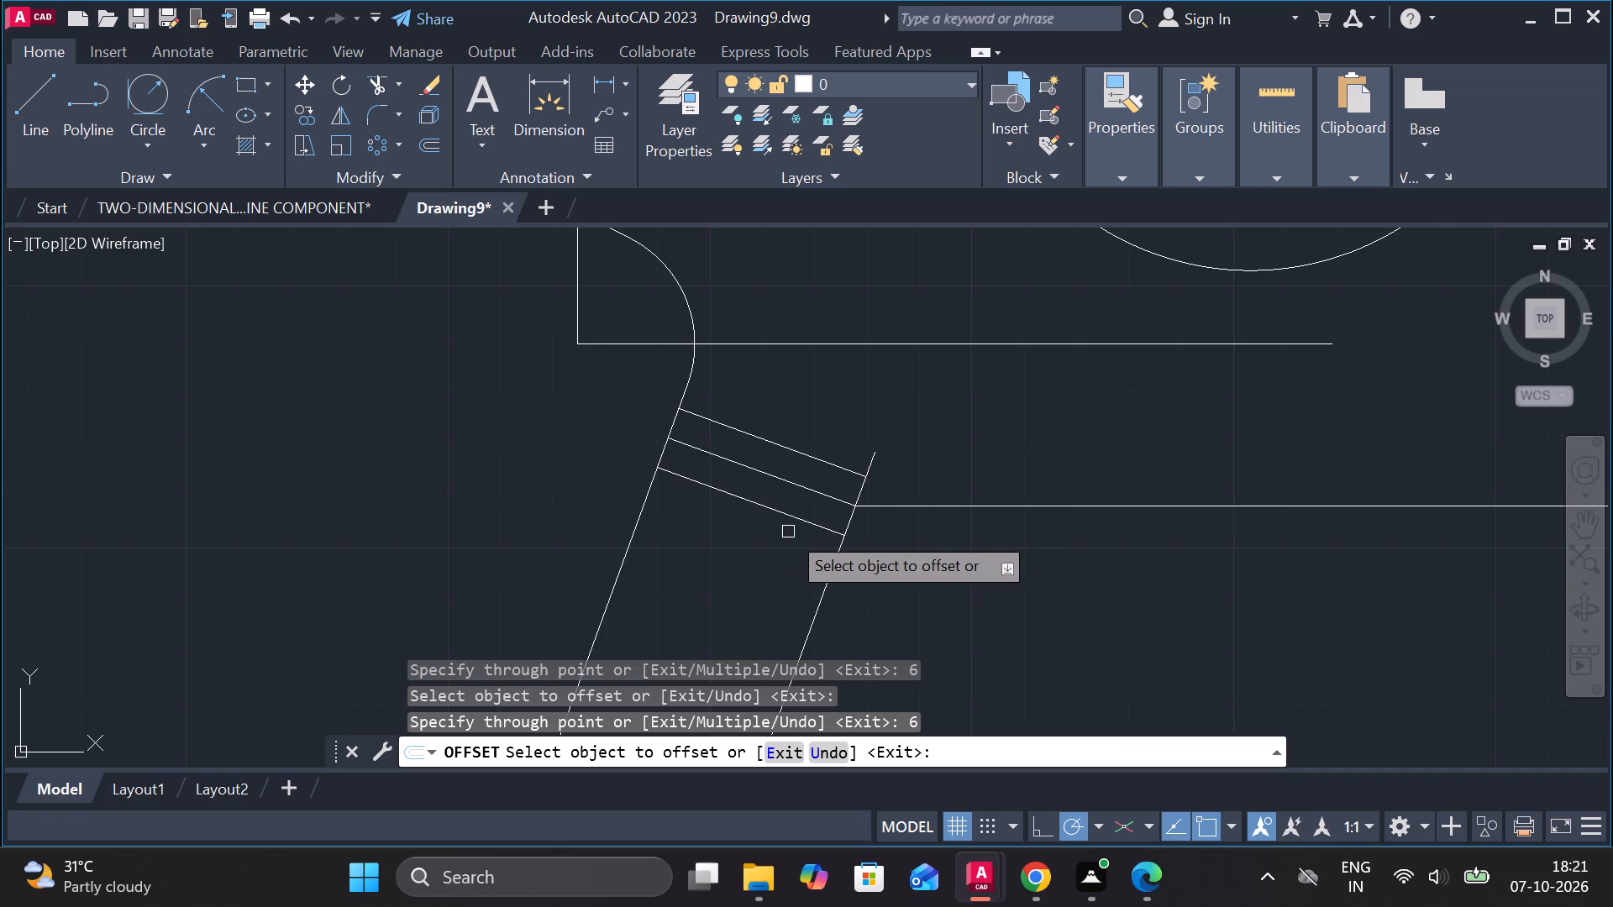
Offset the middle crosswise line by 16 toward the open lower end of the slanted lines.
click(799, 489)
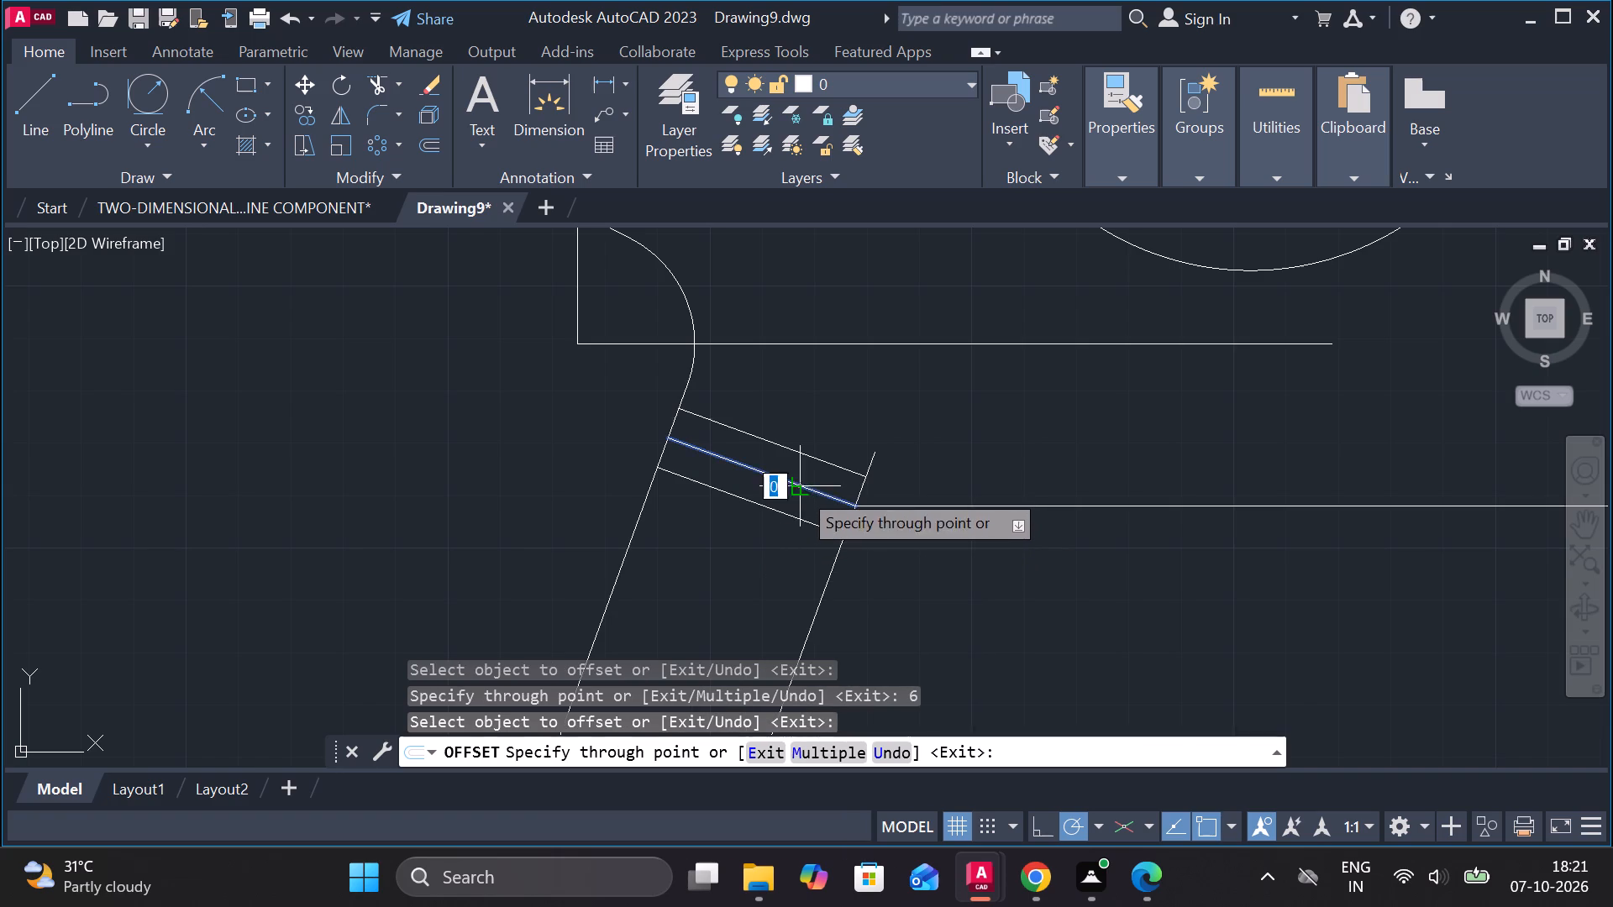
text(16)
key(Return)
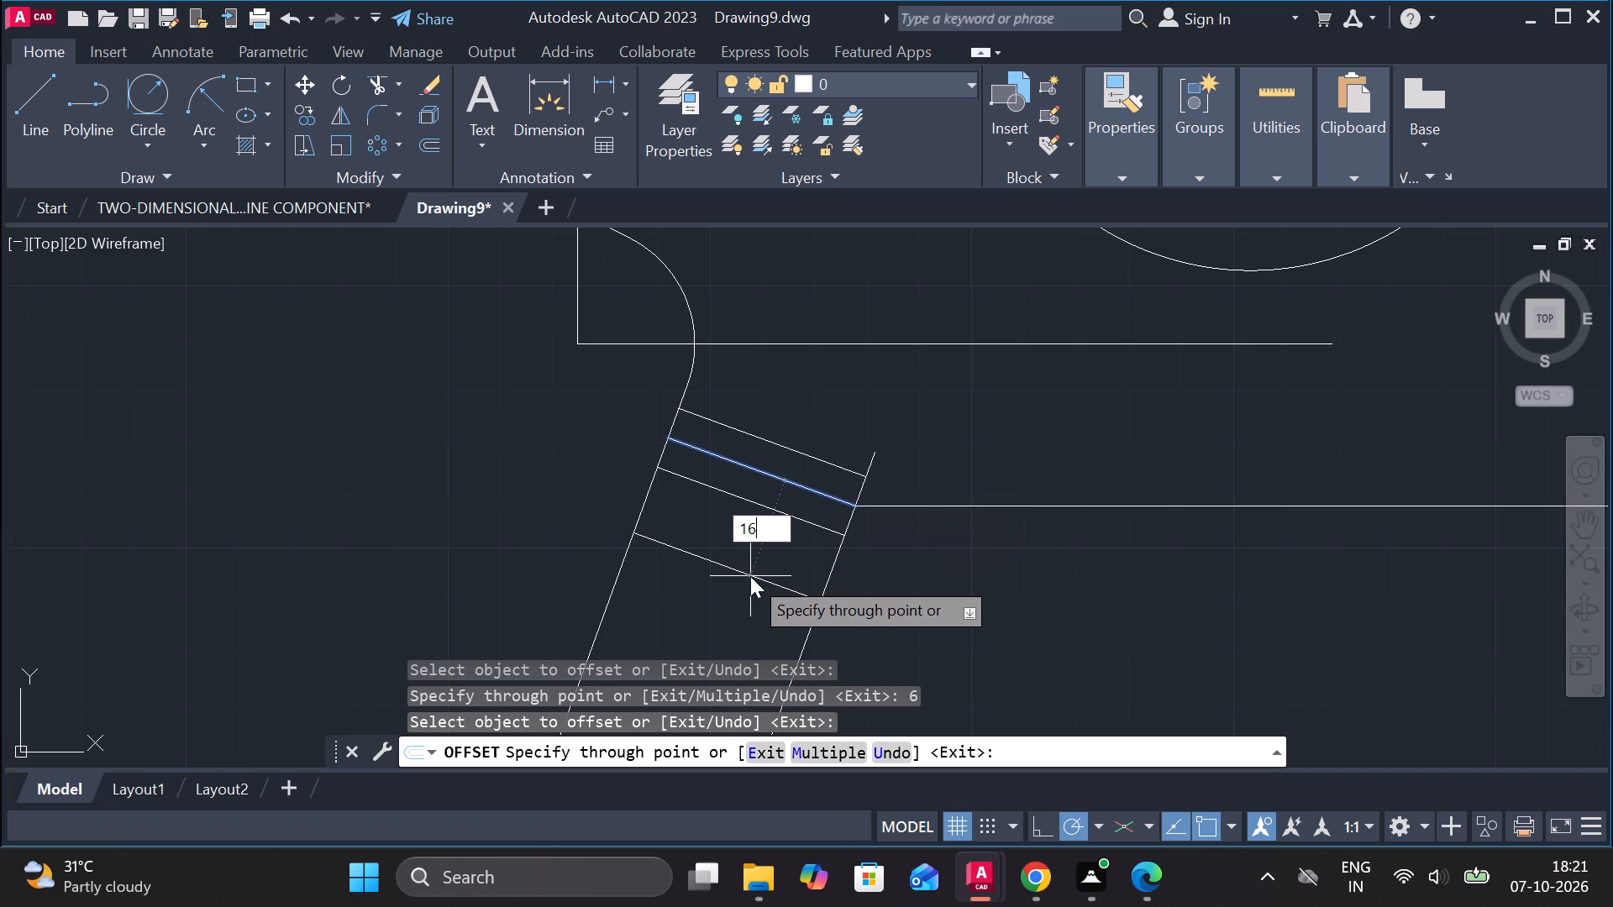
middle_drag(905, 581, 880, 532)
key(Escape)
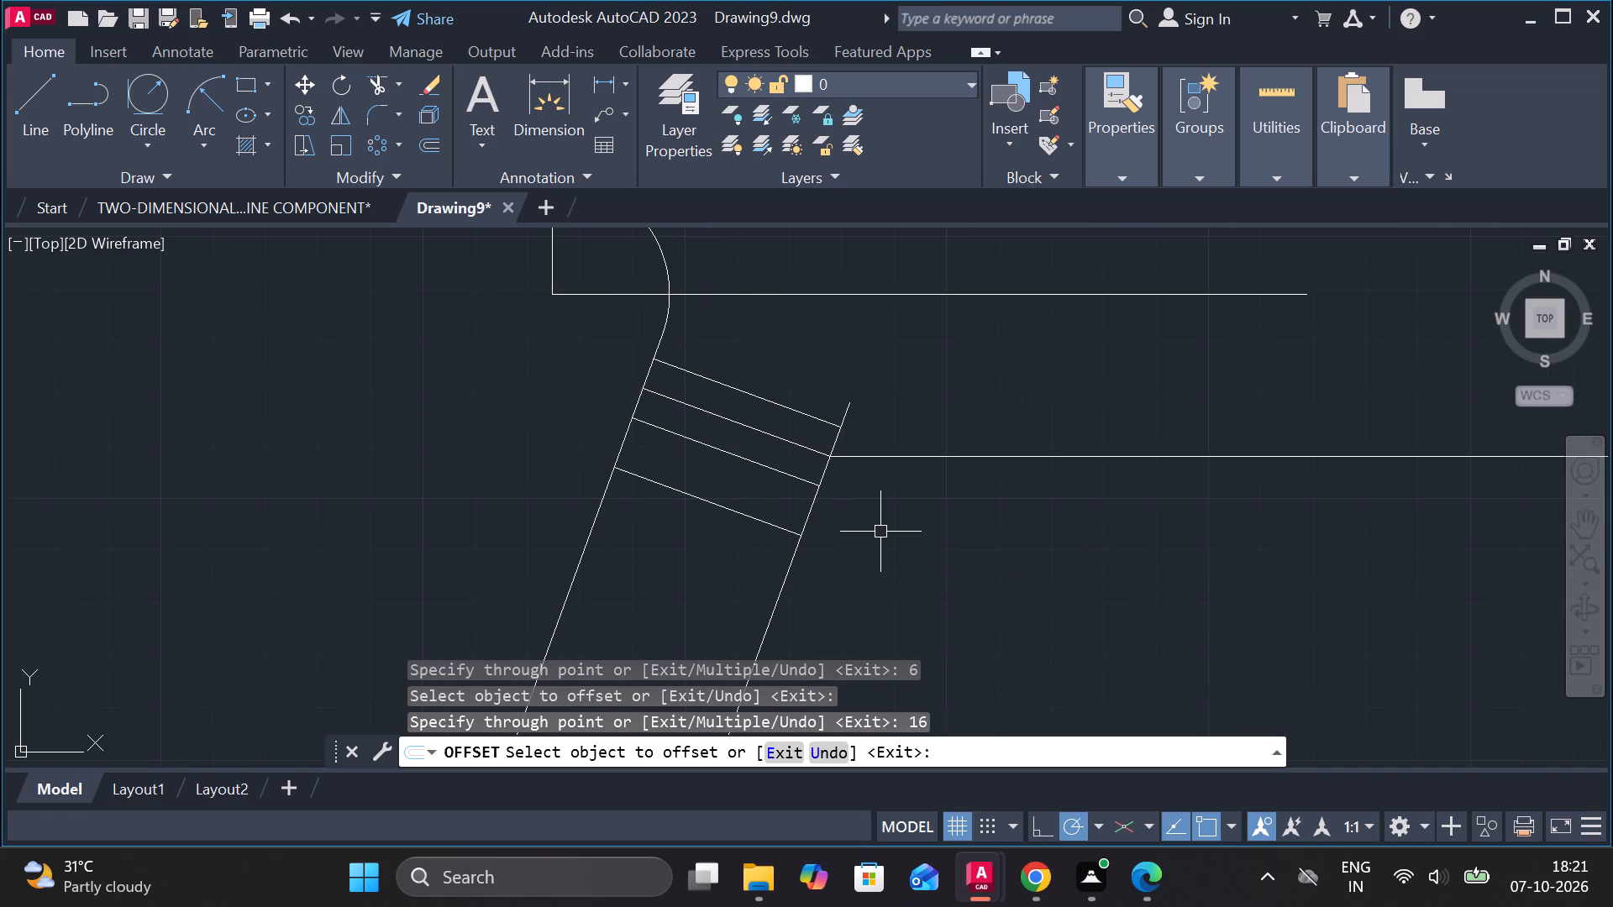
Trim both slanted lines below the lowest crosswise line and remove the remaining piece of the lower construction line.
text(TR)
key(Return)
drag(873, 568, 423, 536)
click(979, 452)
middle_drag(1000, 448, 991, 504)
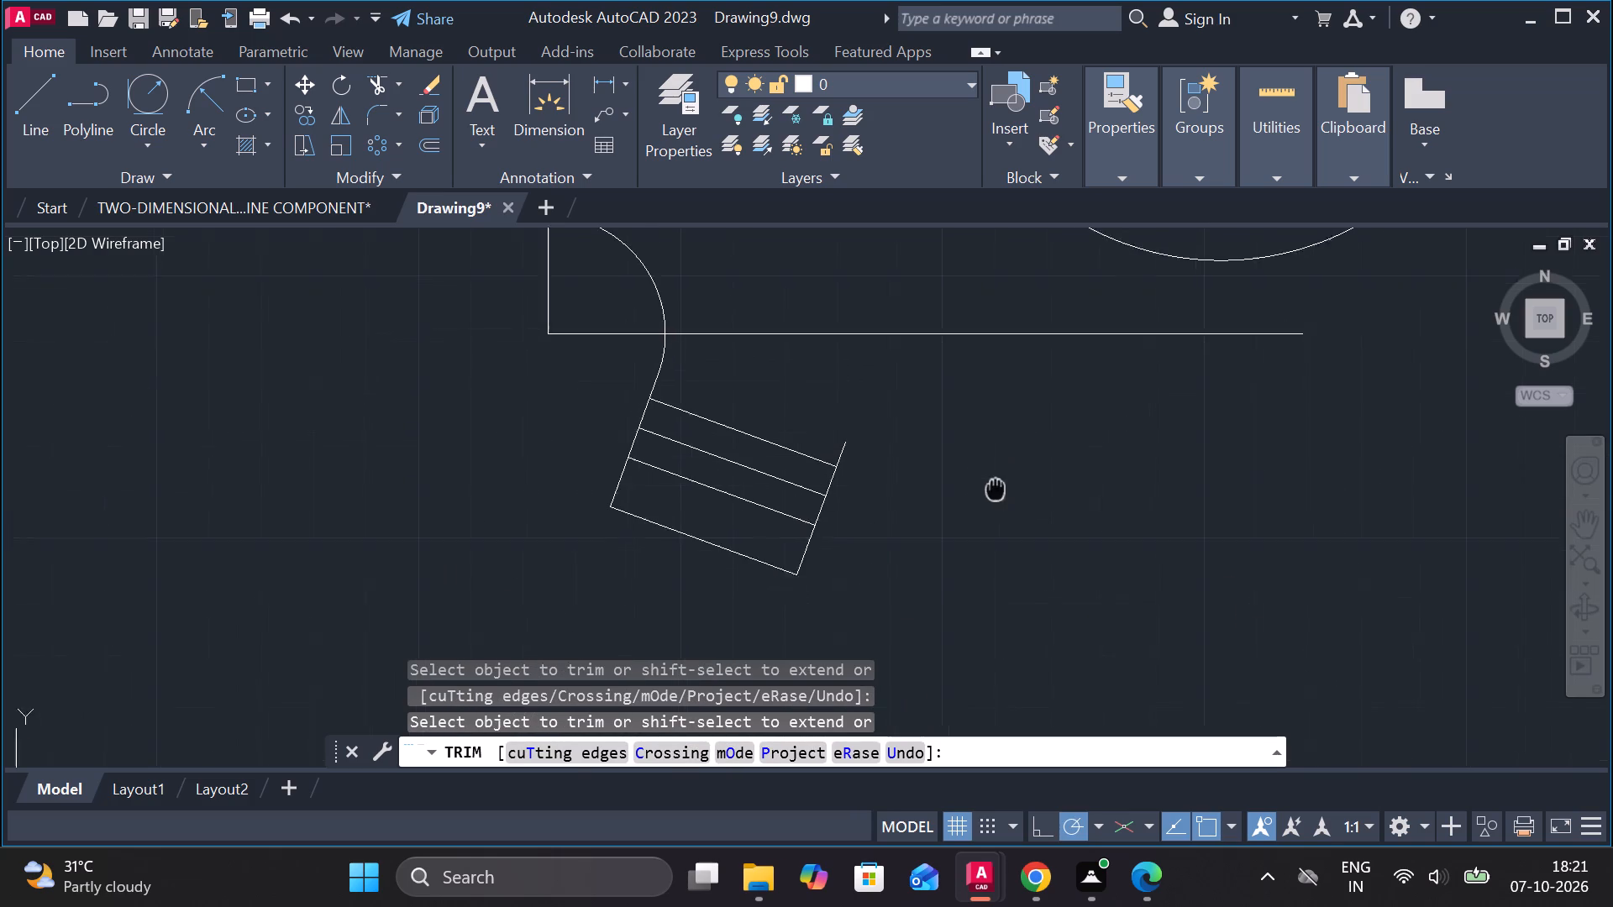
middle_drag(991, 504, 990, 507)
scroll(989, 507, down, 1)
scroll(988, 510, up, 1)
key(Escape)
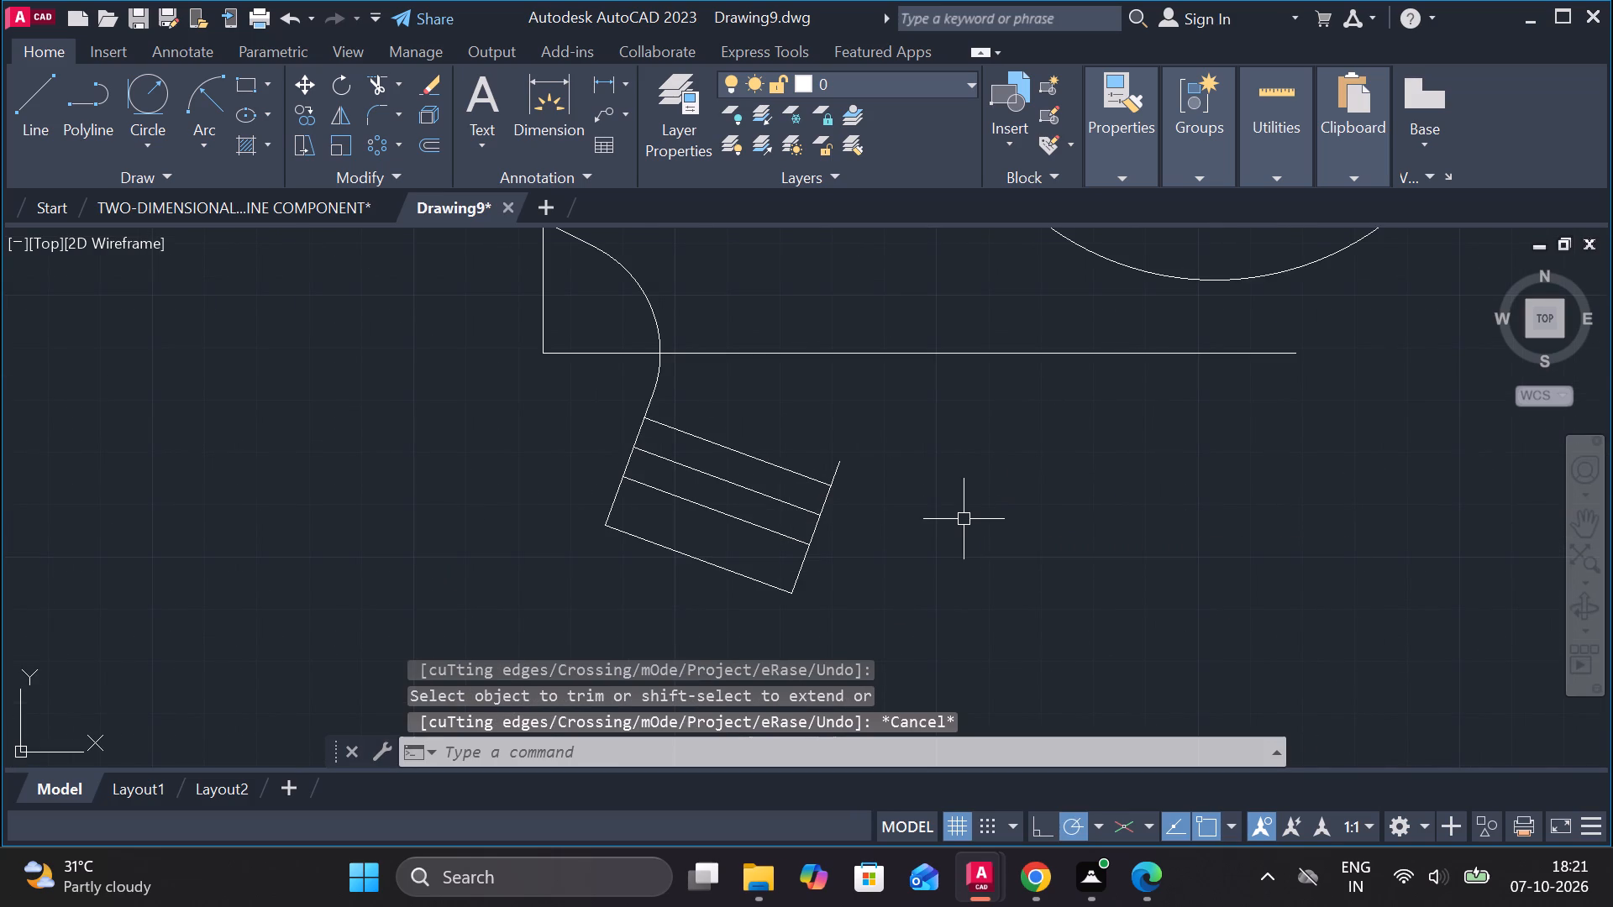
Fillet both bottom corners of the slanted end with a radius of 5.
key(f)
key(Return)
key(r)
key(Return)
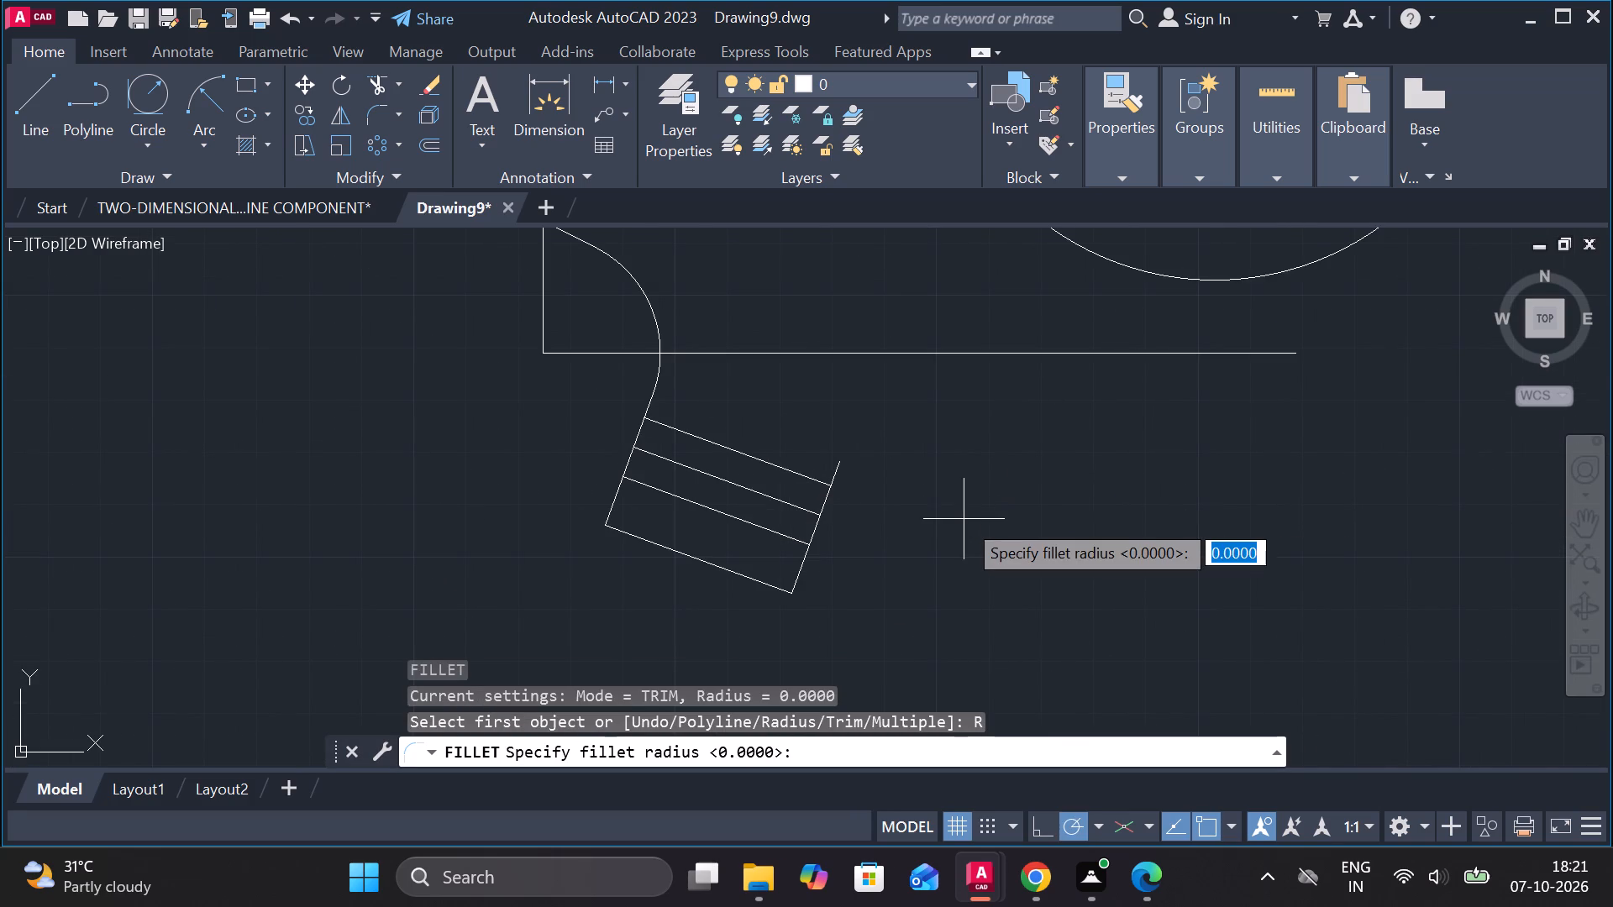
key(5)
key(Return)
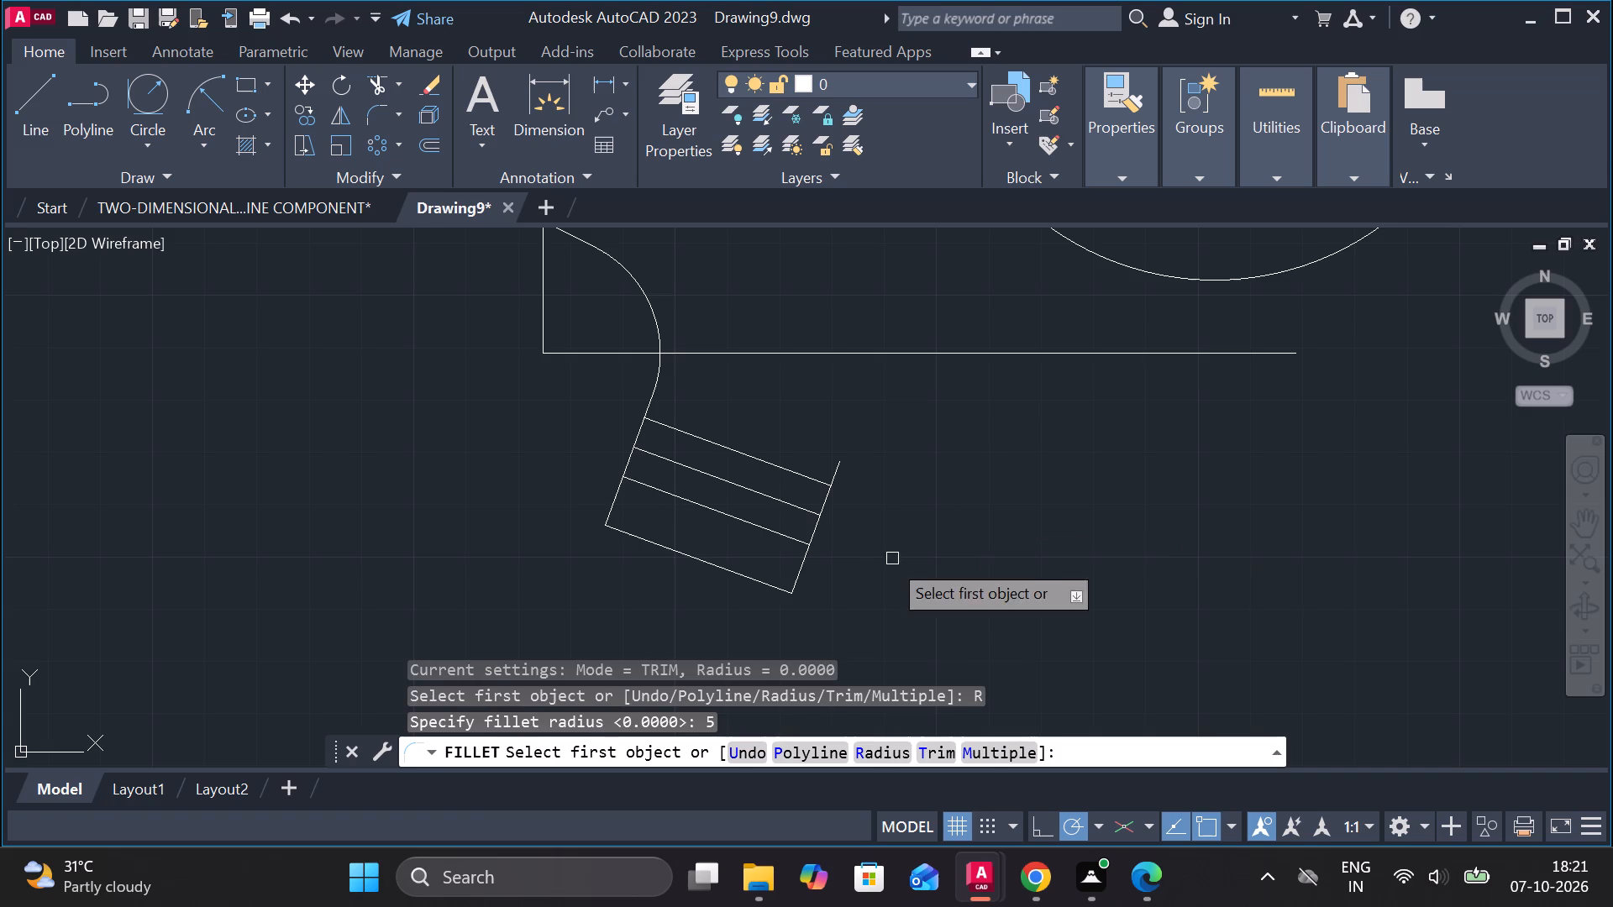
click(760, 588)
click(796, 570)
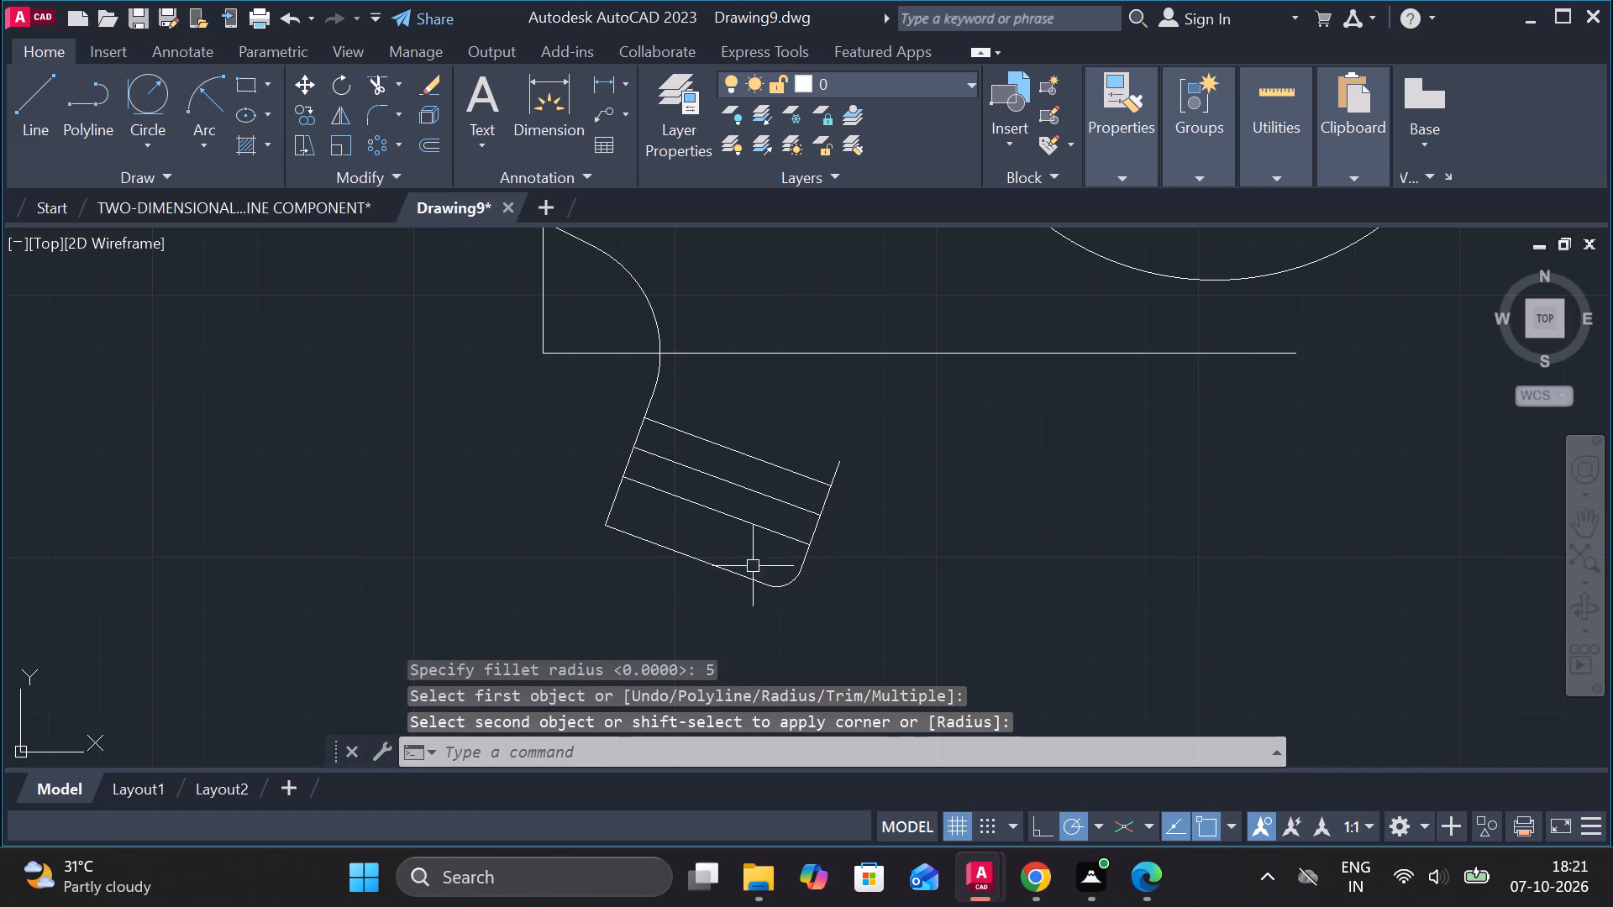
key(space)
click(612, 503)
click(872, 575)
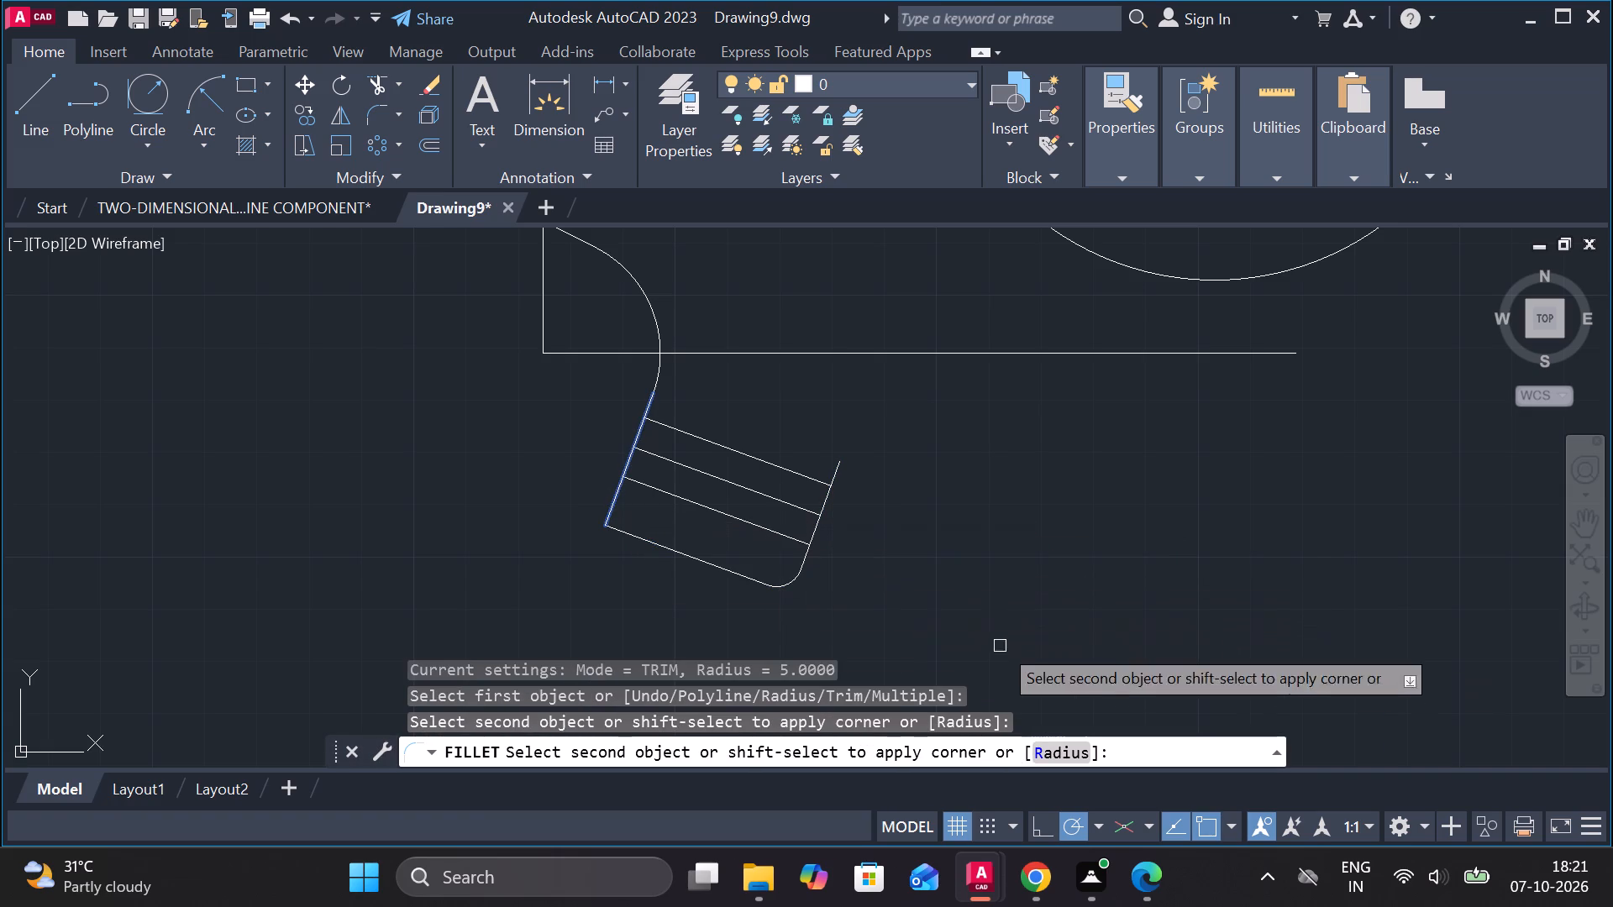
click(621, 530)
middle_click(1040, 510)
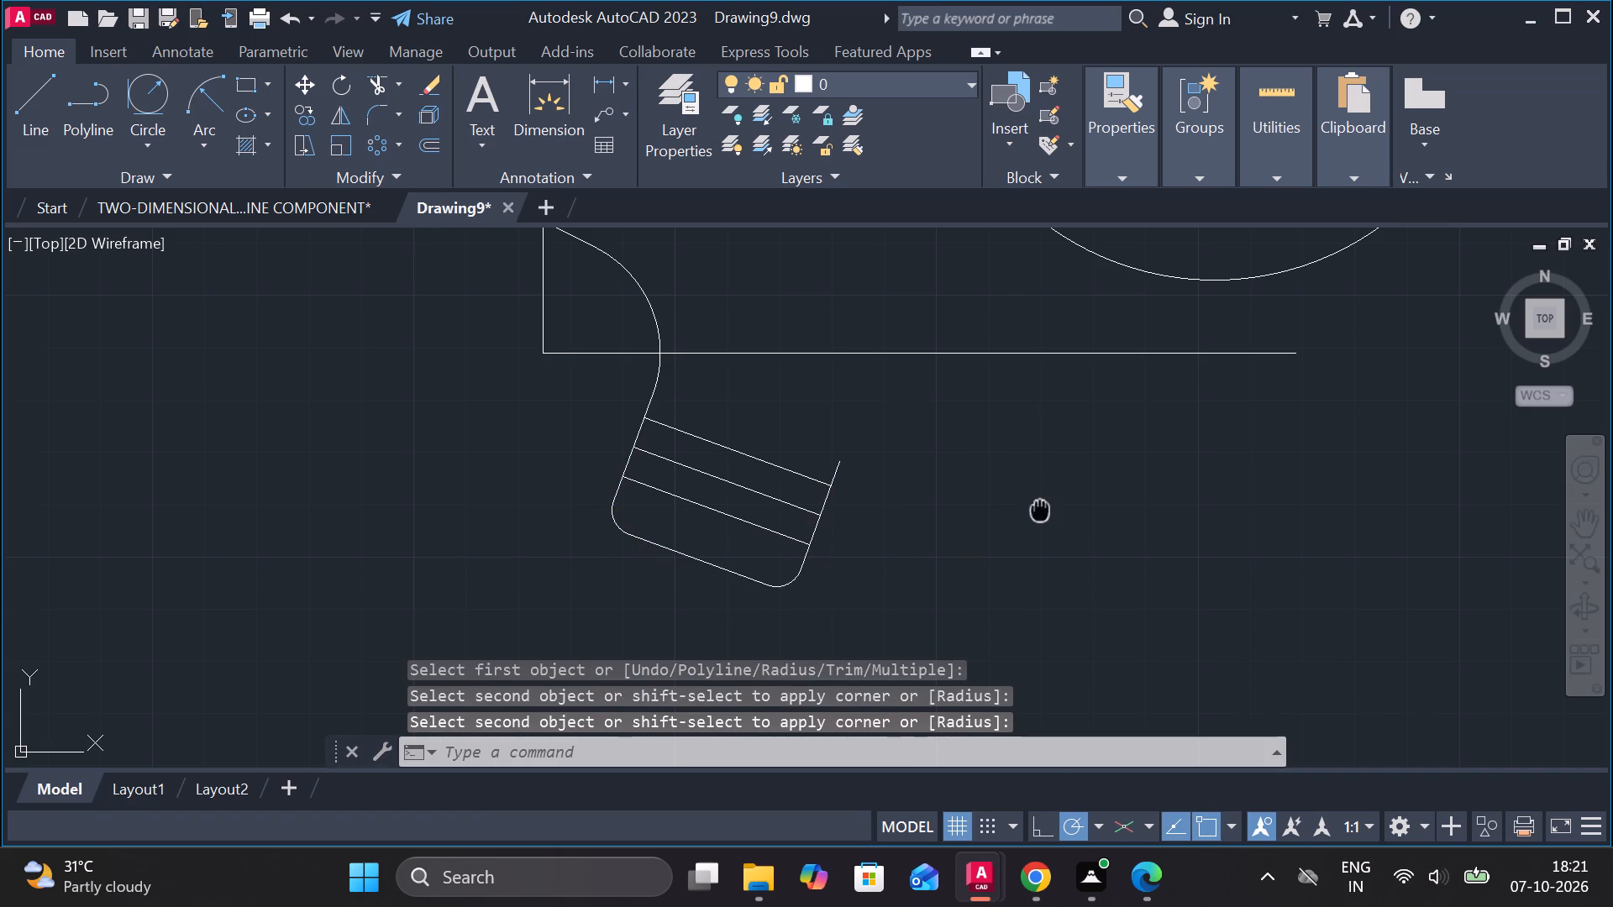
scroll(1039, 510, down, 1)
key(Escape)
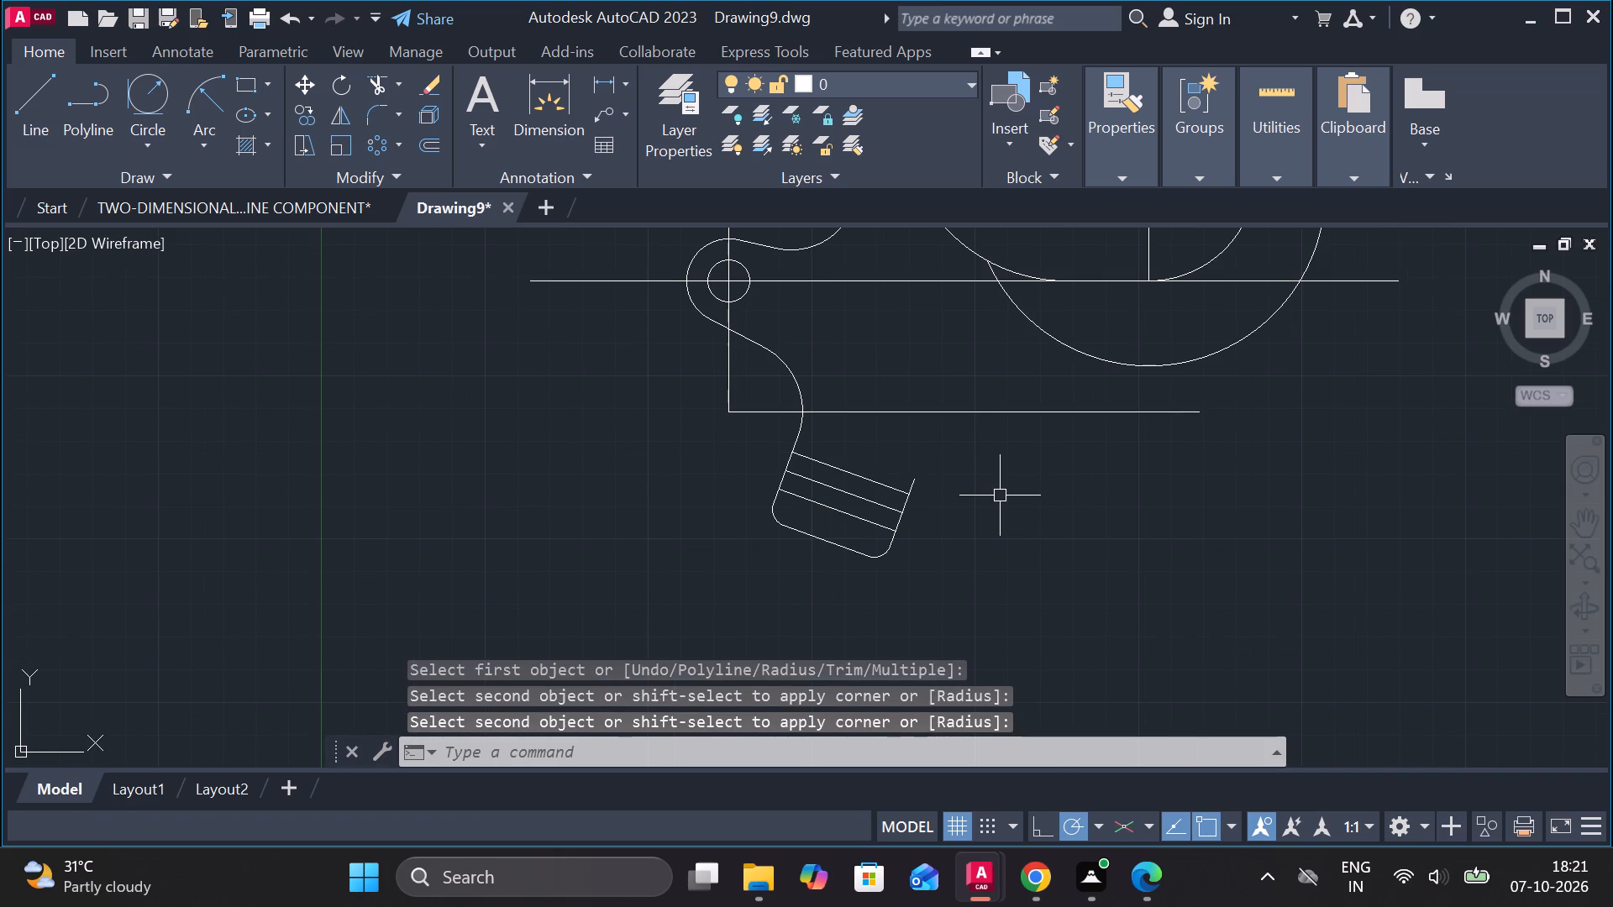
Draw a circle of radius 50 tangent to the open slanted line and the large hook's outer arc.
click(145, 106)
scroll(886, 463, up, 2)
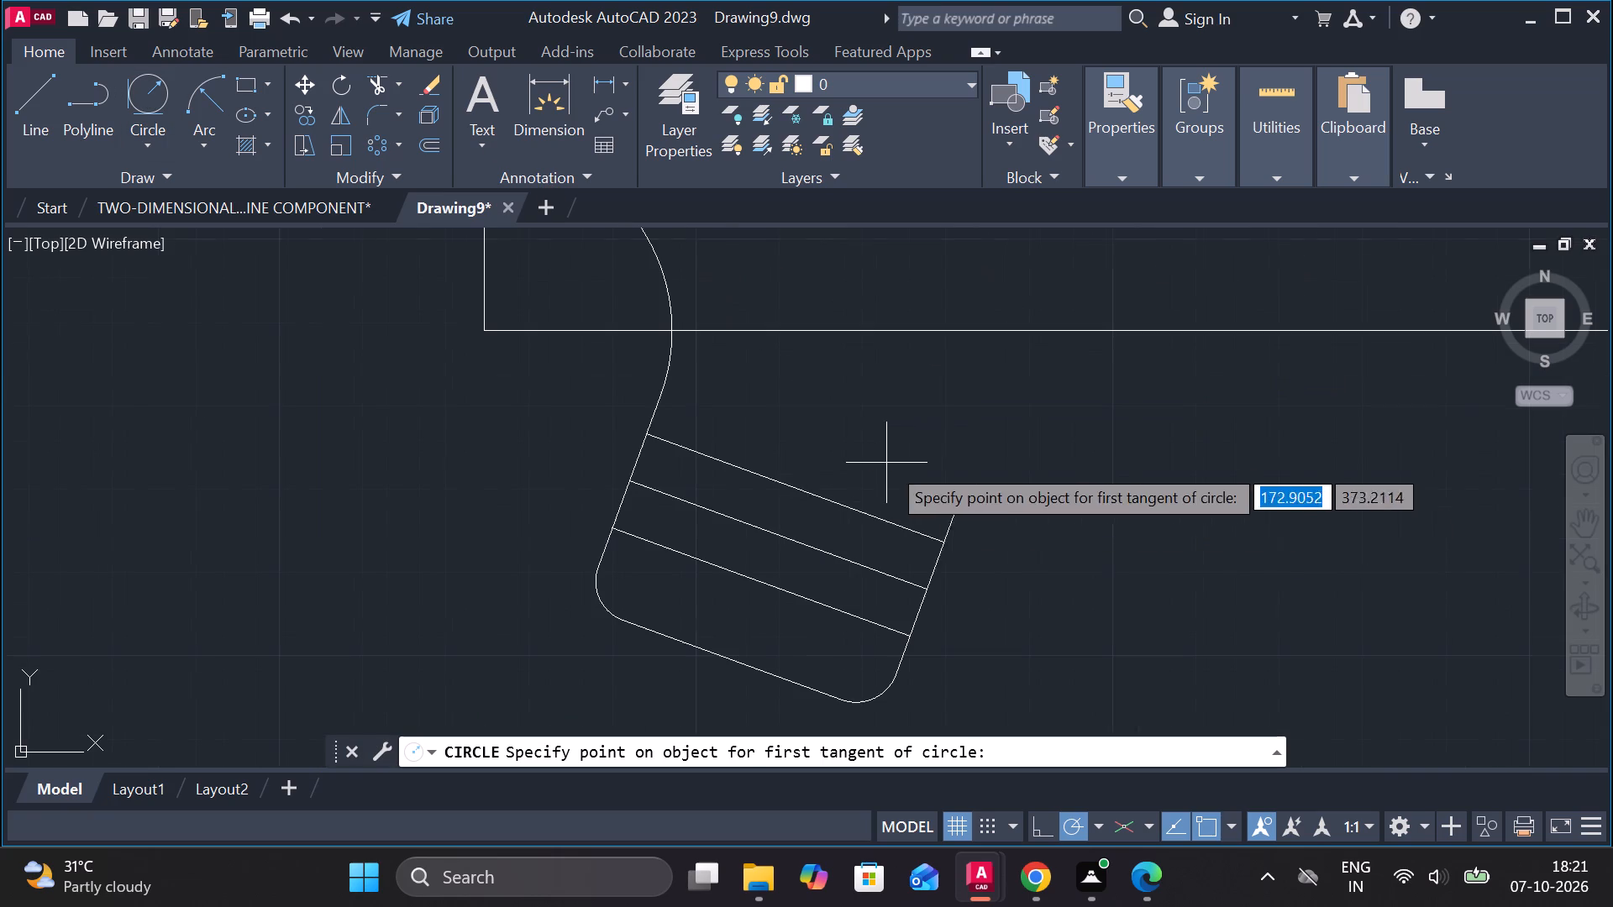
click(954, 520)
scroll(991, 485, down, 1)
middle_drag(991, 485, 993, 485)
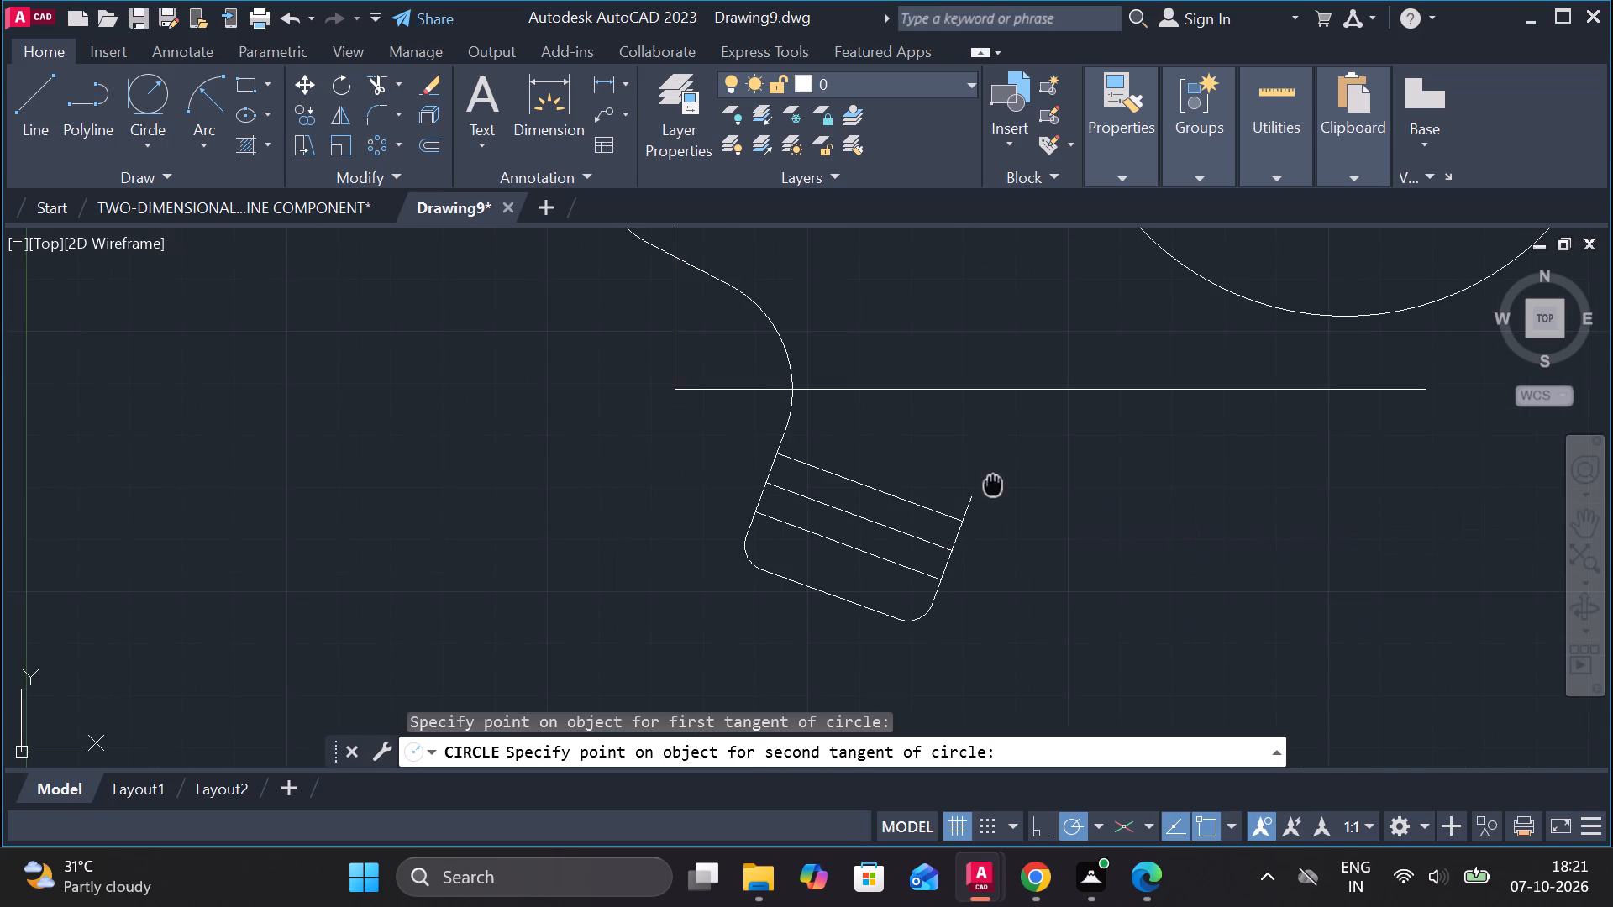
middle_drag(993, 485, 838, 504)
click(1148, 342)
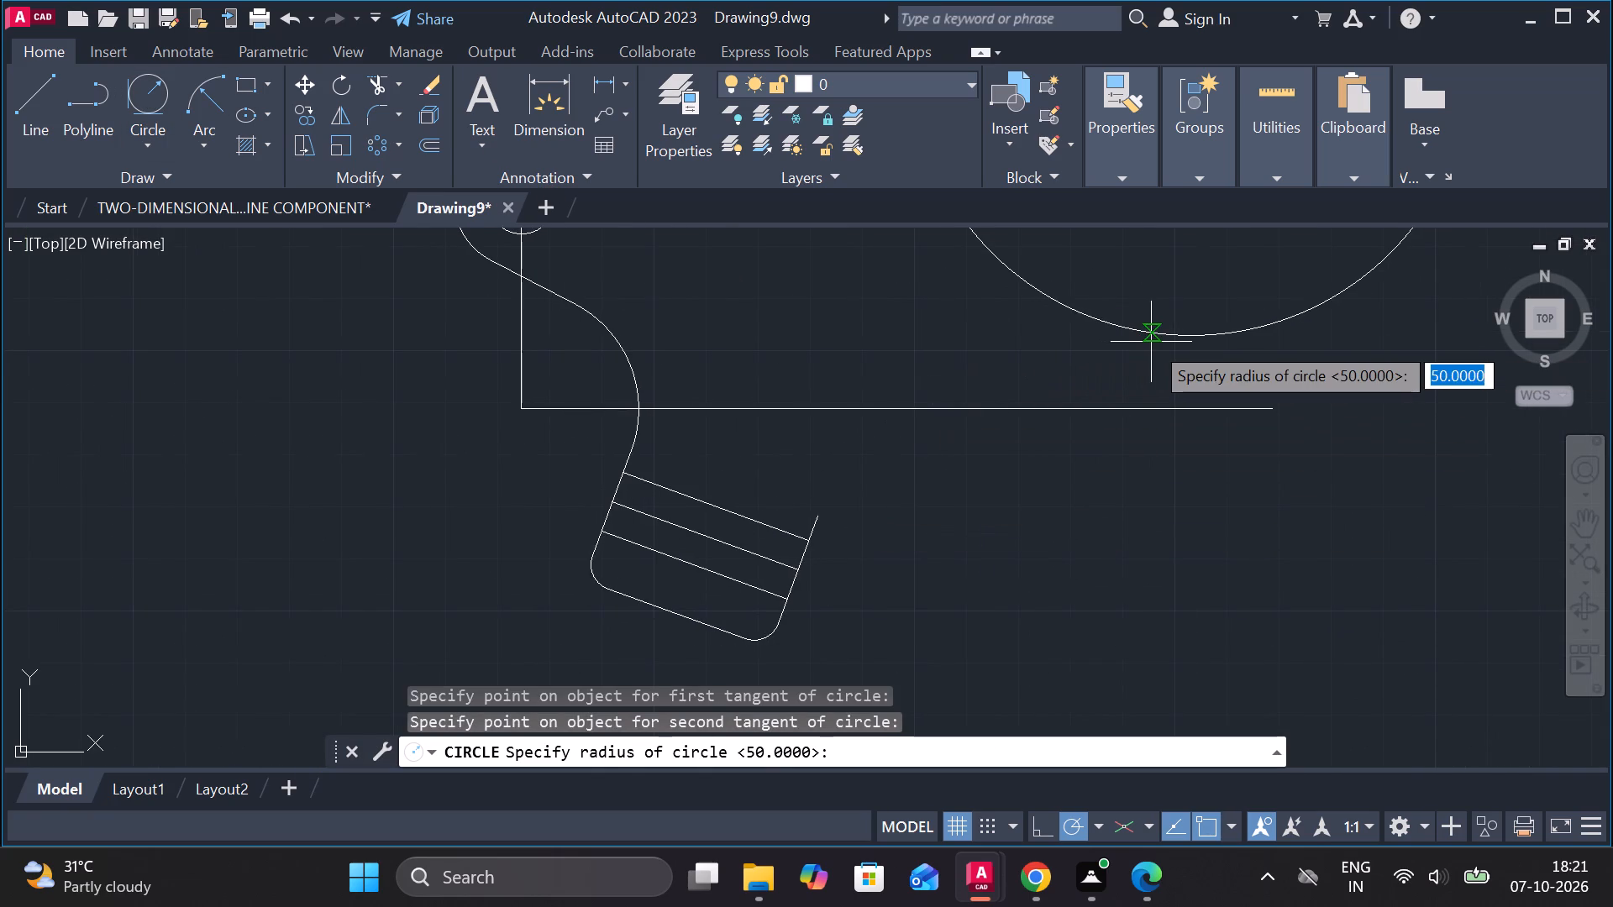
key(Return)
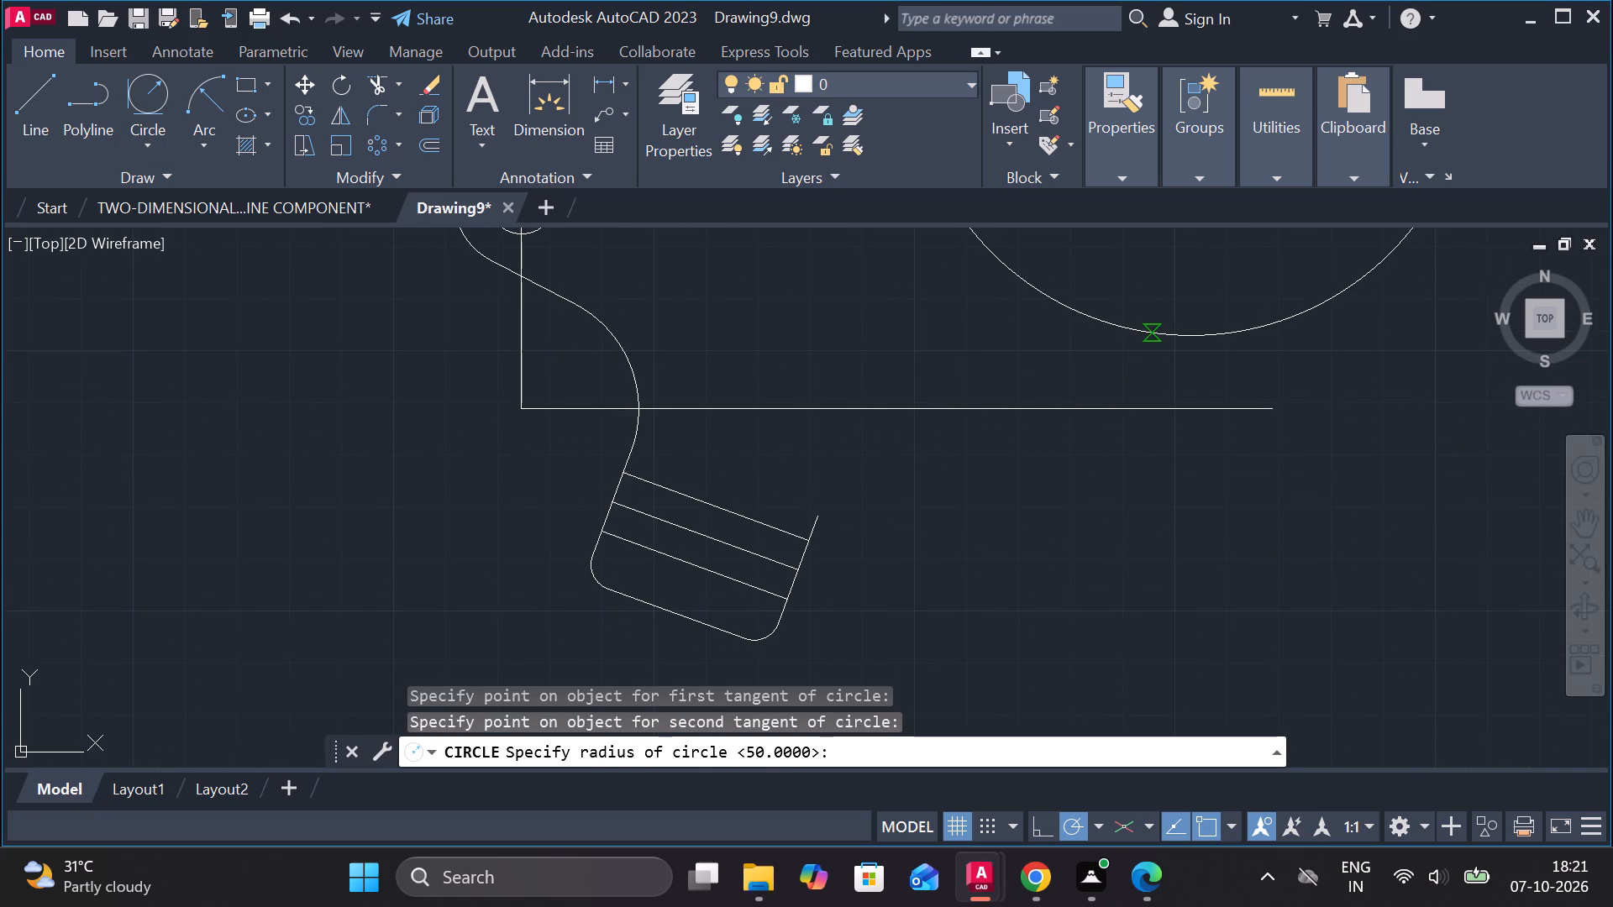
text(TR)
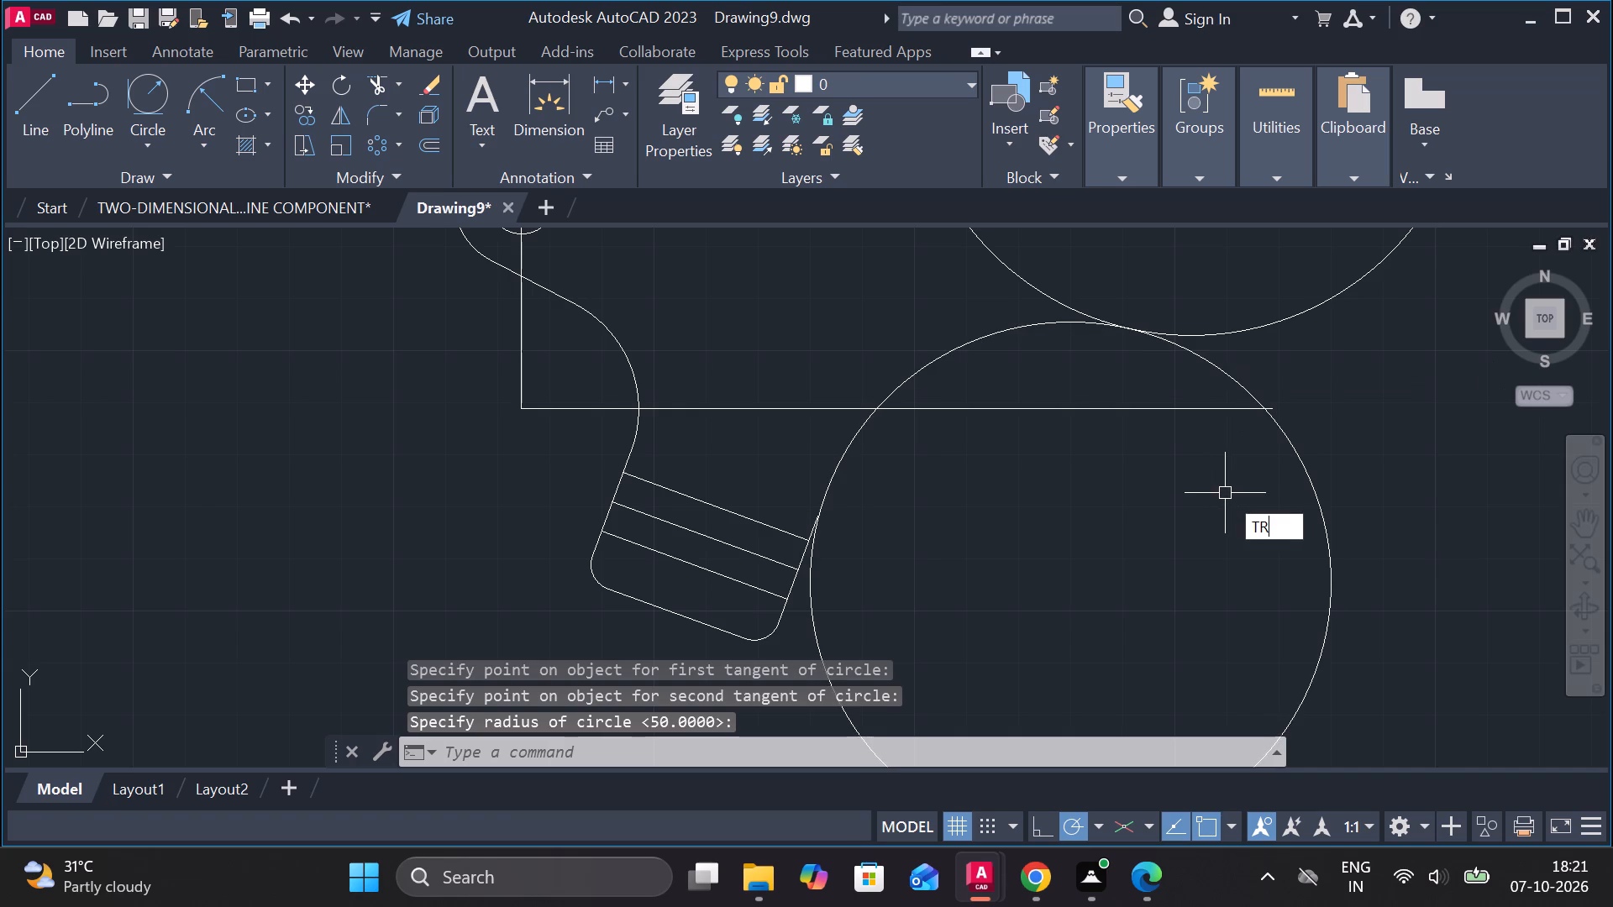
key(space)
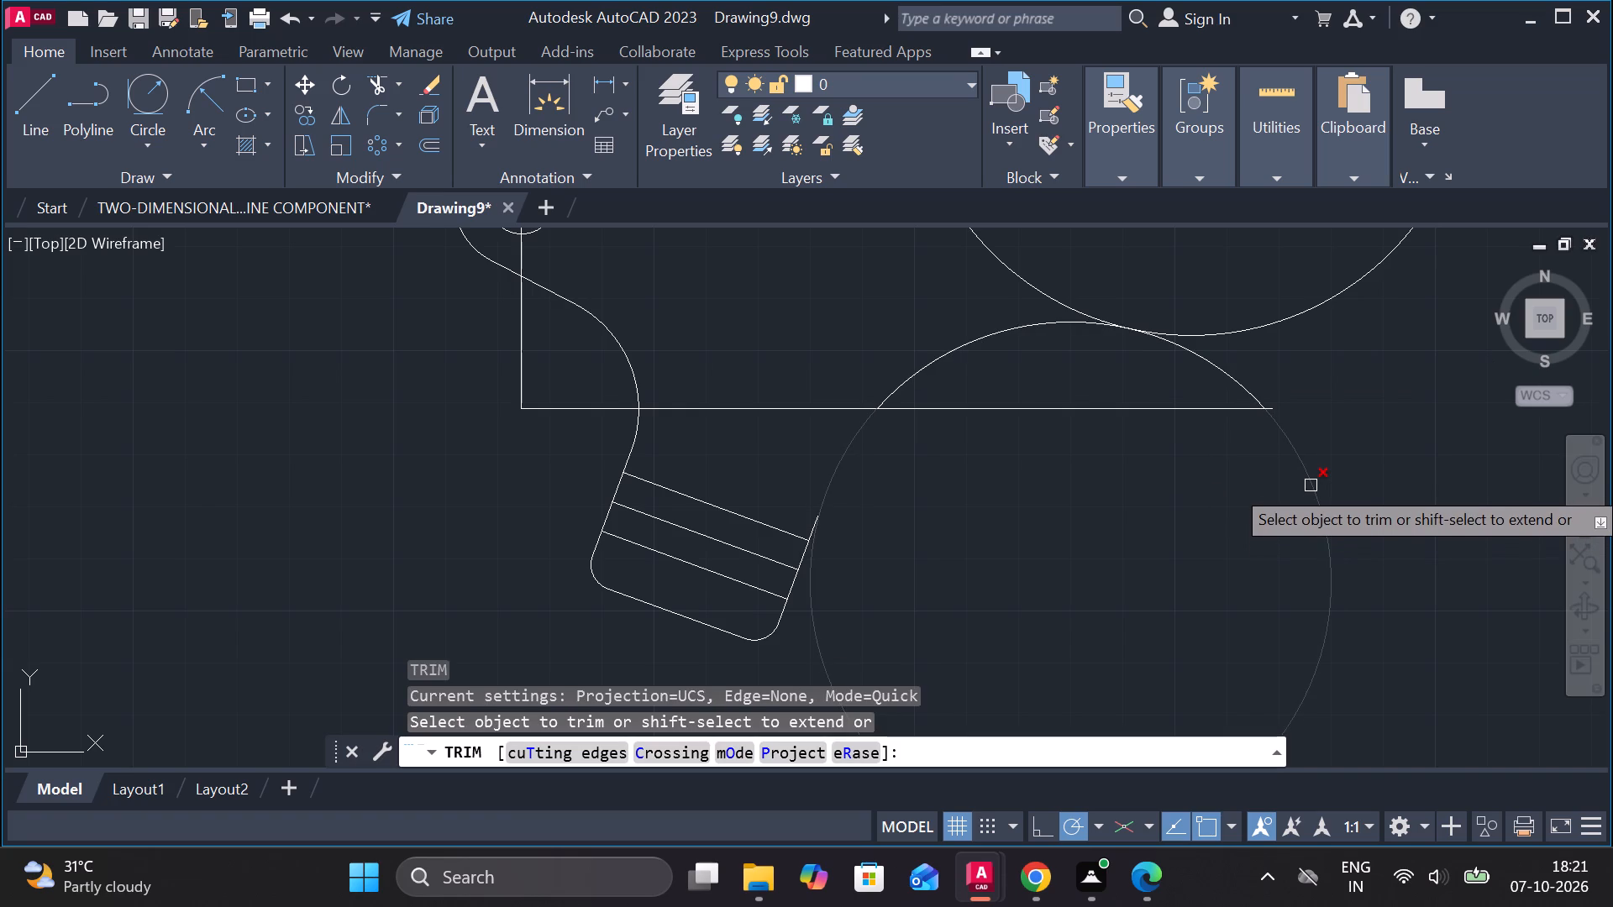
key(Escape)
Extend the open slanted line toward the radius 50 tangent circle.
text(EX)
key(Return)
scroll(732, 526, up, 2)
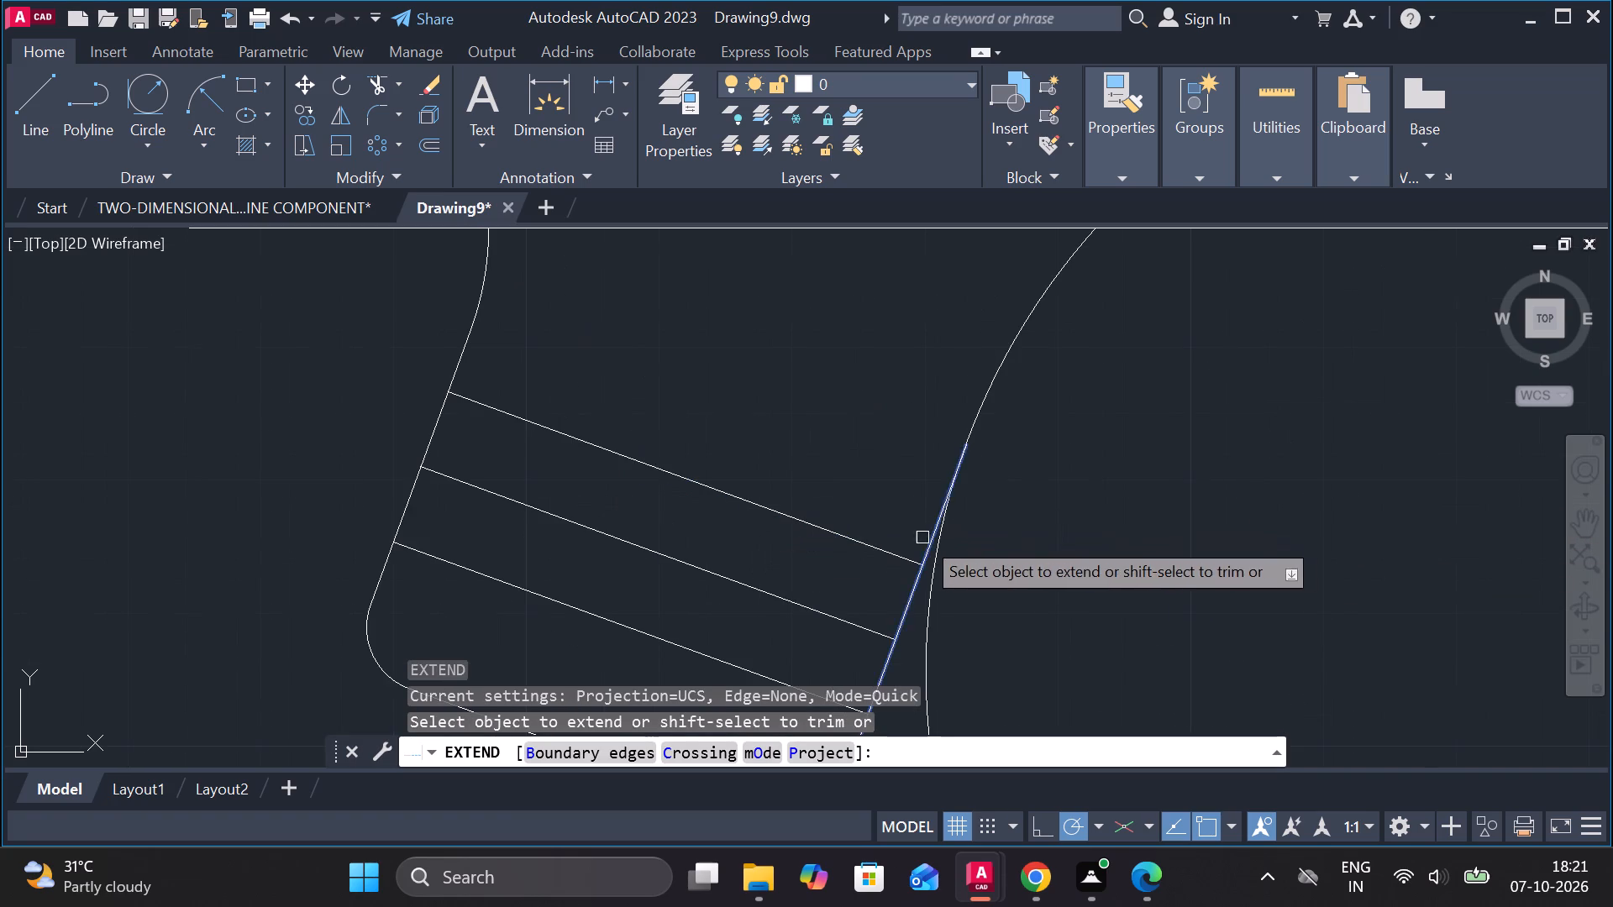
click(928, 534)
scroll(1007, 517, down, 2)
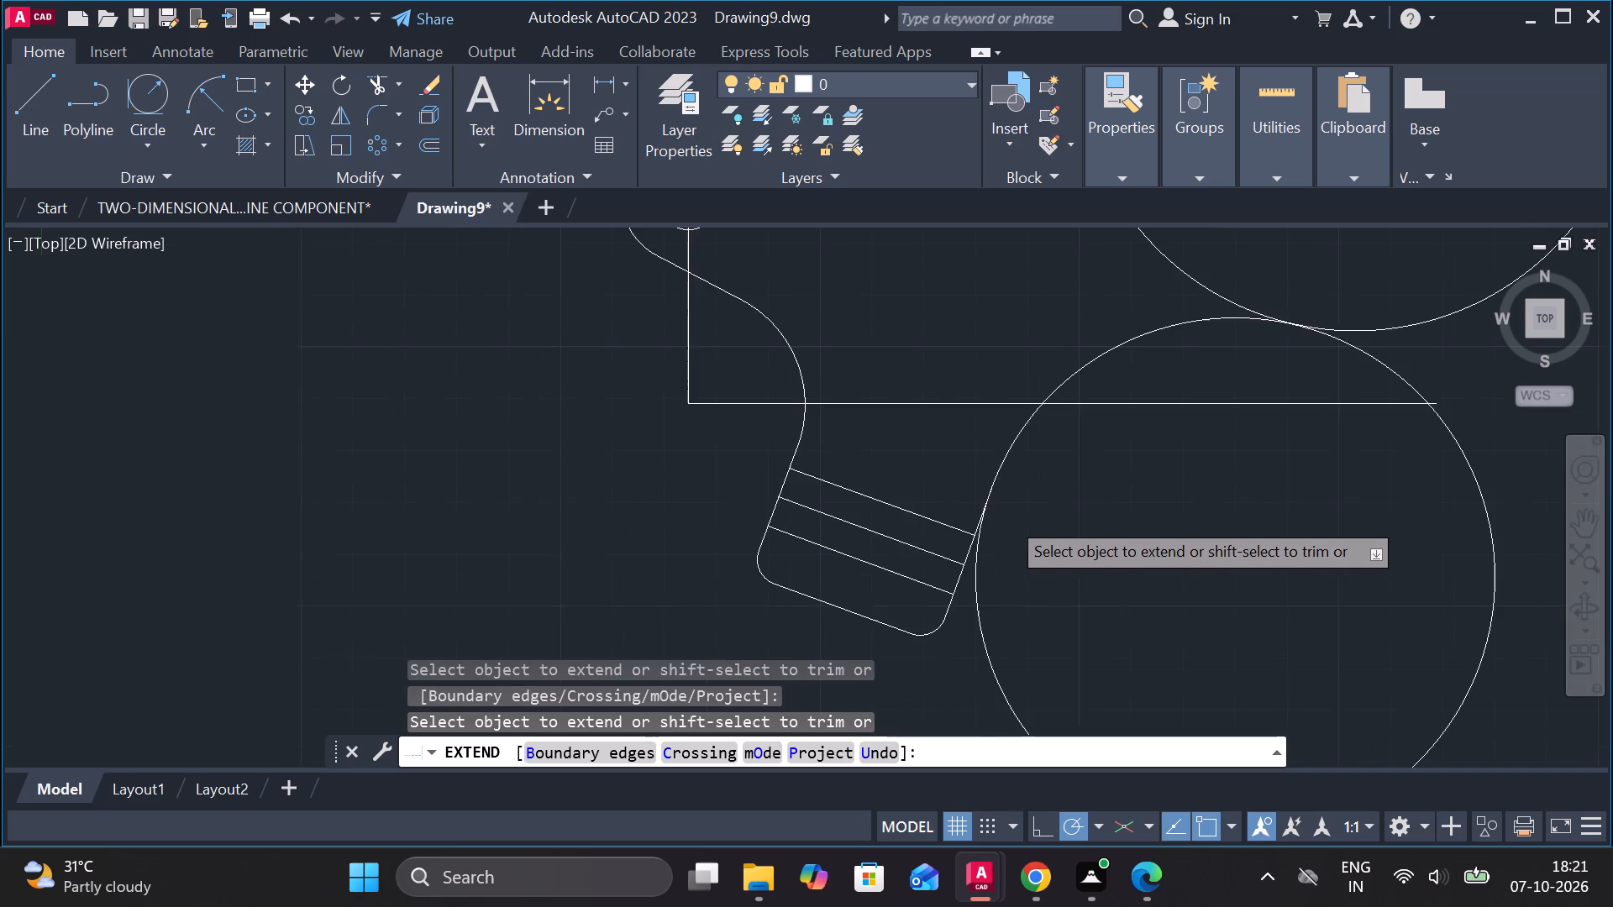
middle_drag(1007, 517, 782, 476)
key(Escape)
Trim the radius 50 circle to leave only the blend arc between the slanted line and the large hook.
text(TR)
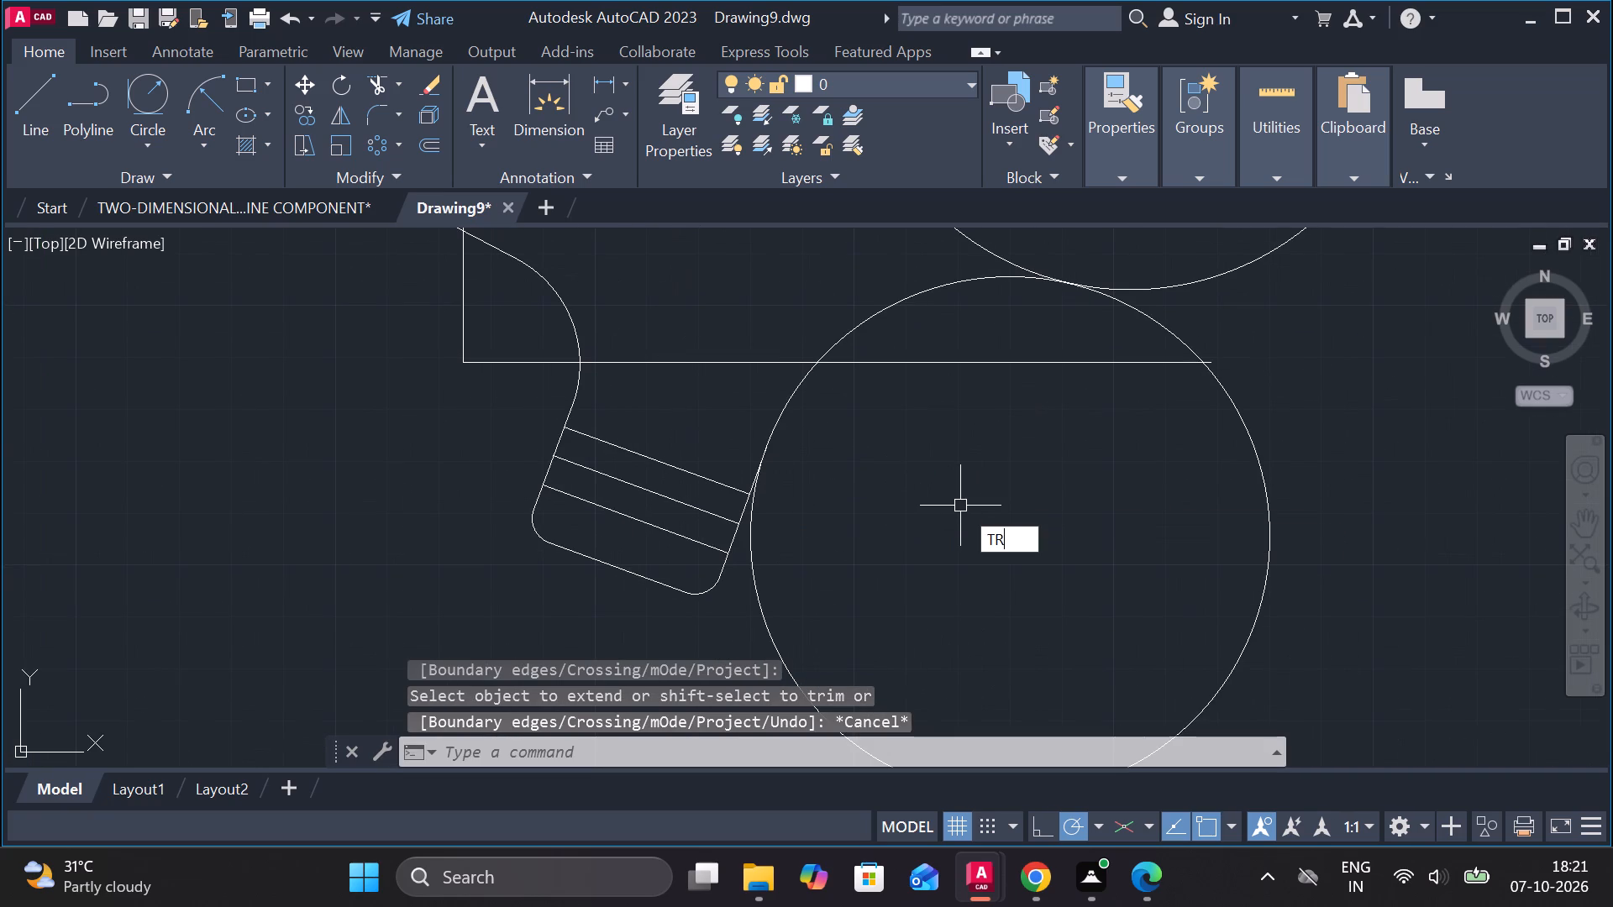
key(Return)
drag(897, 540, 761, 637)
scroll(975, 480, down, 1)
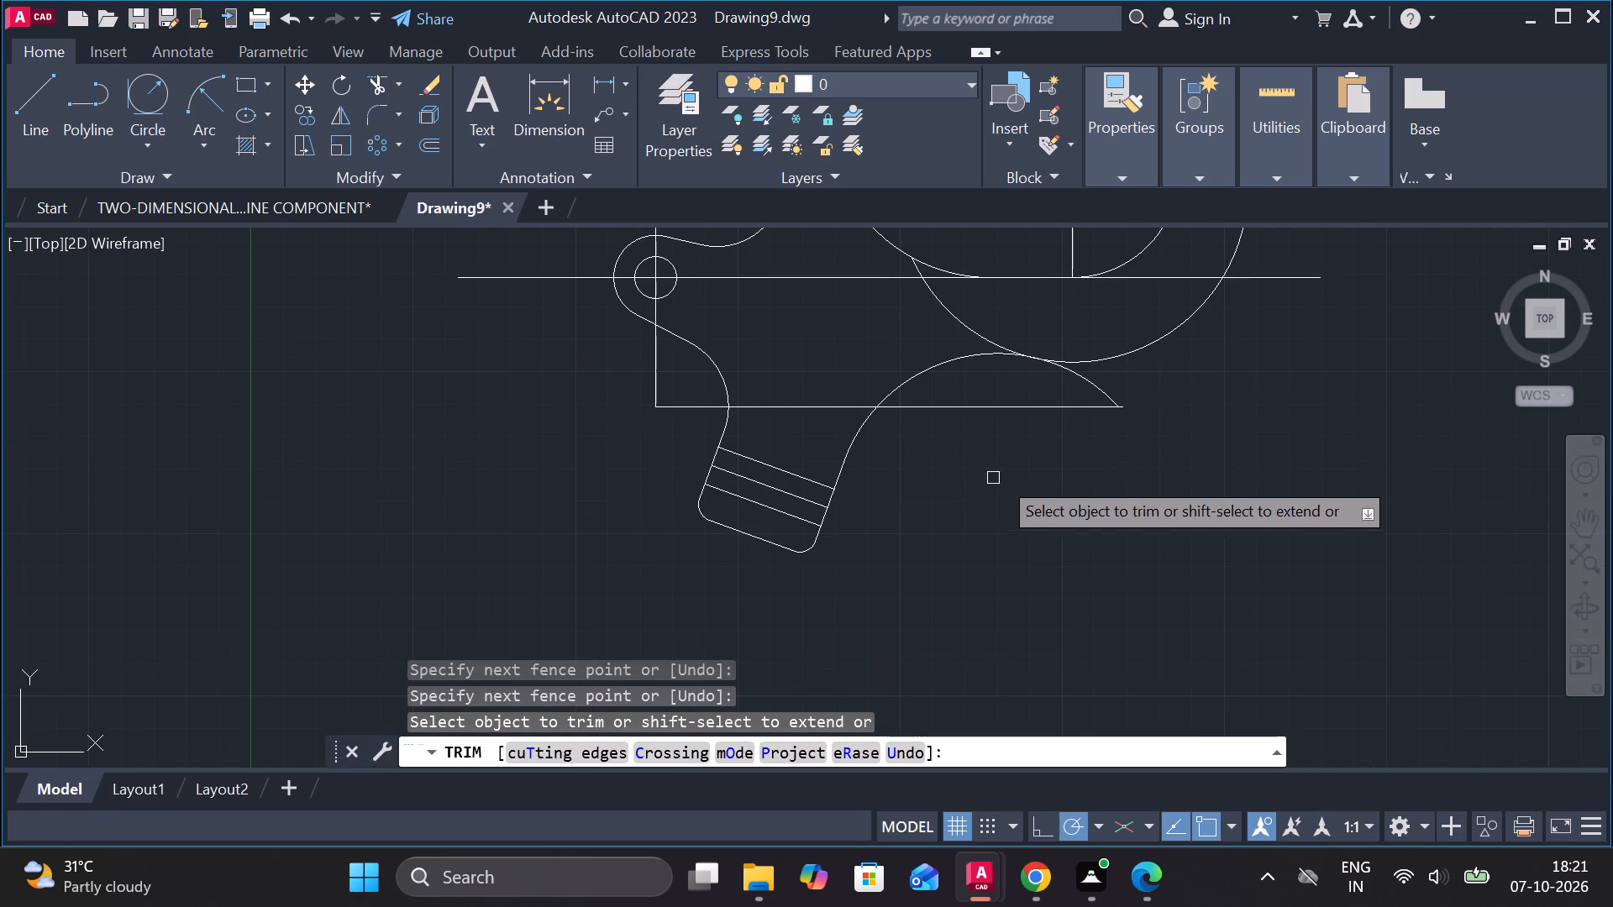
click(1095, 393)
Trim the large hook's outer arc between the blend arc and the inner hook curve, including the small leftover piece.
middle_drag(1147, 479, 1144, 645)
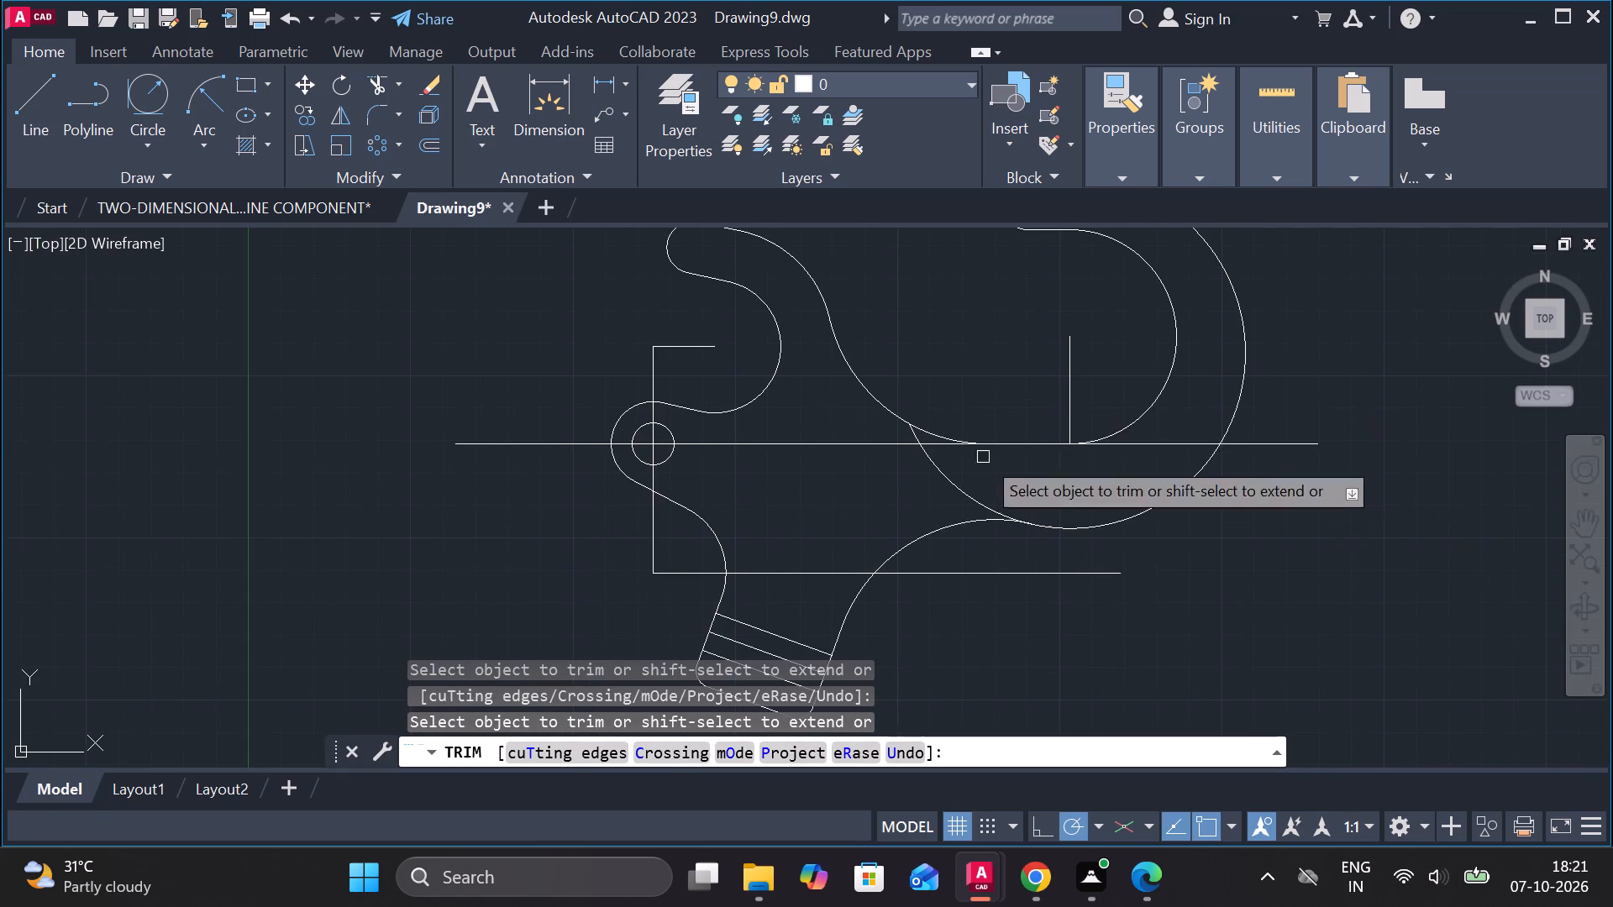
click(933, 460)
scroll(903, 423, up, 2)
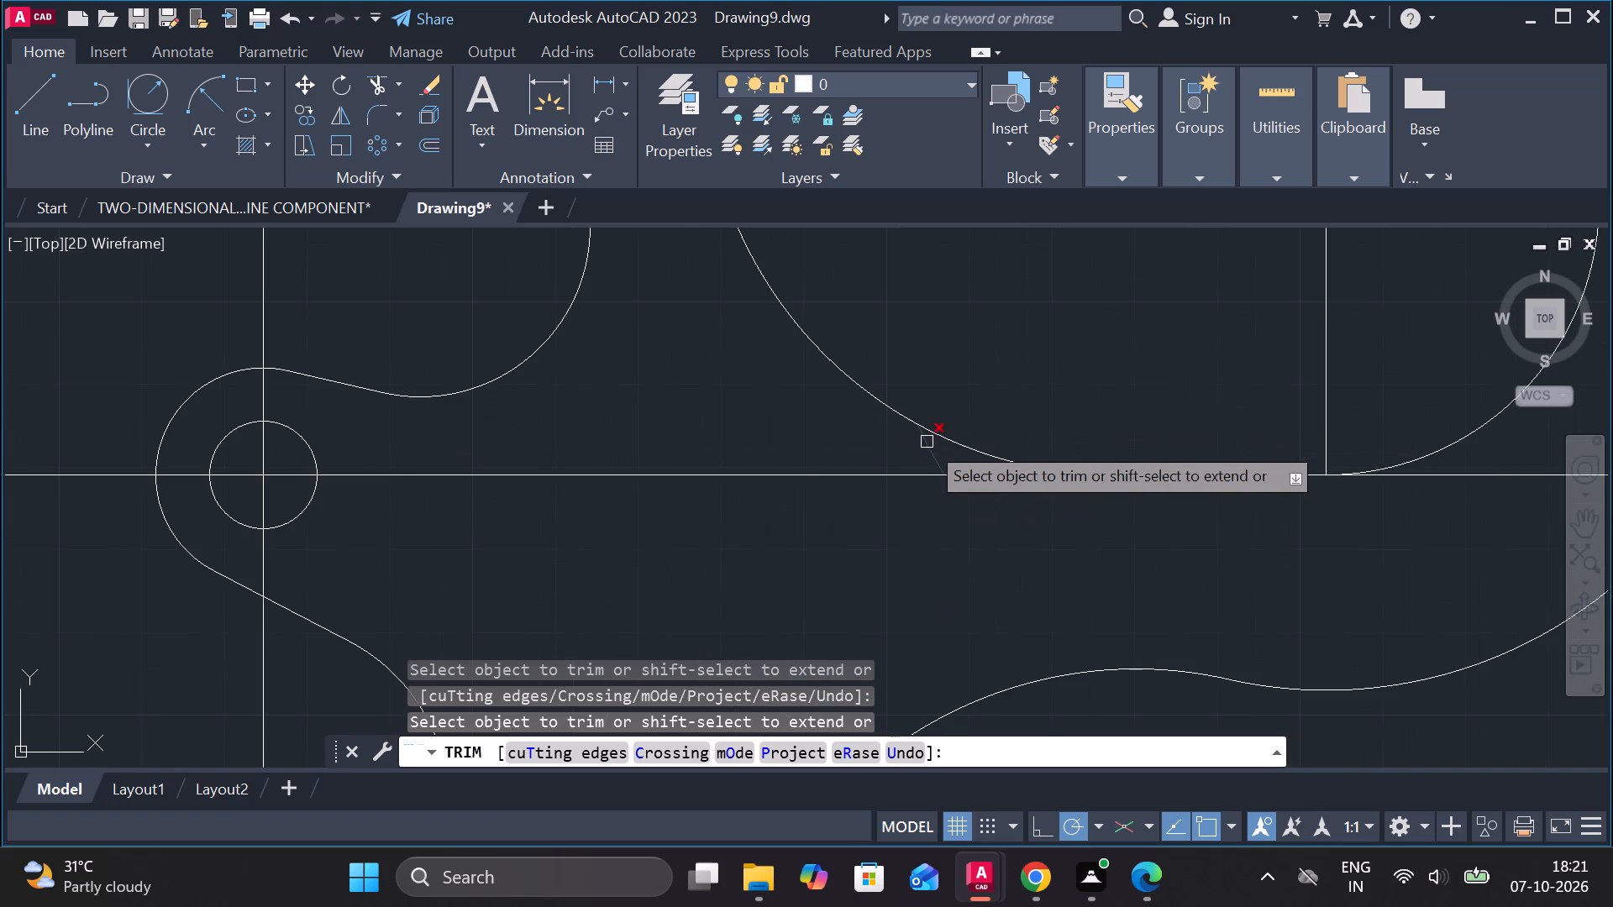
click(930, 448)
scroll(930, 481, down, 1)
middle_drag(1141, 511, 1074, 511)
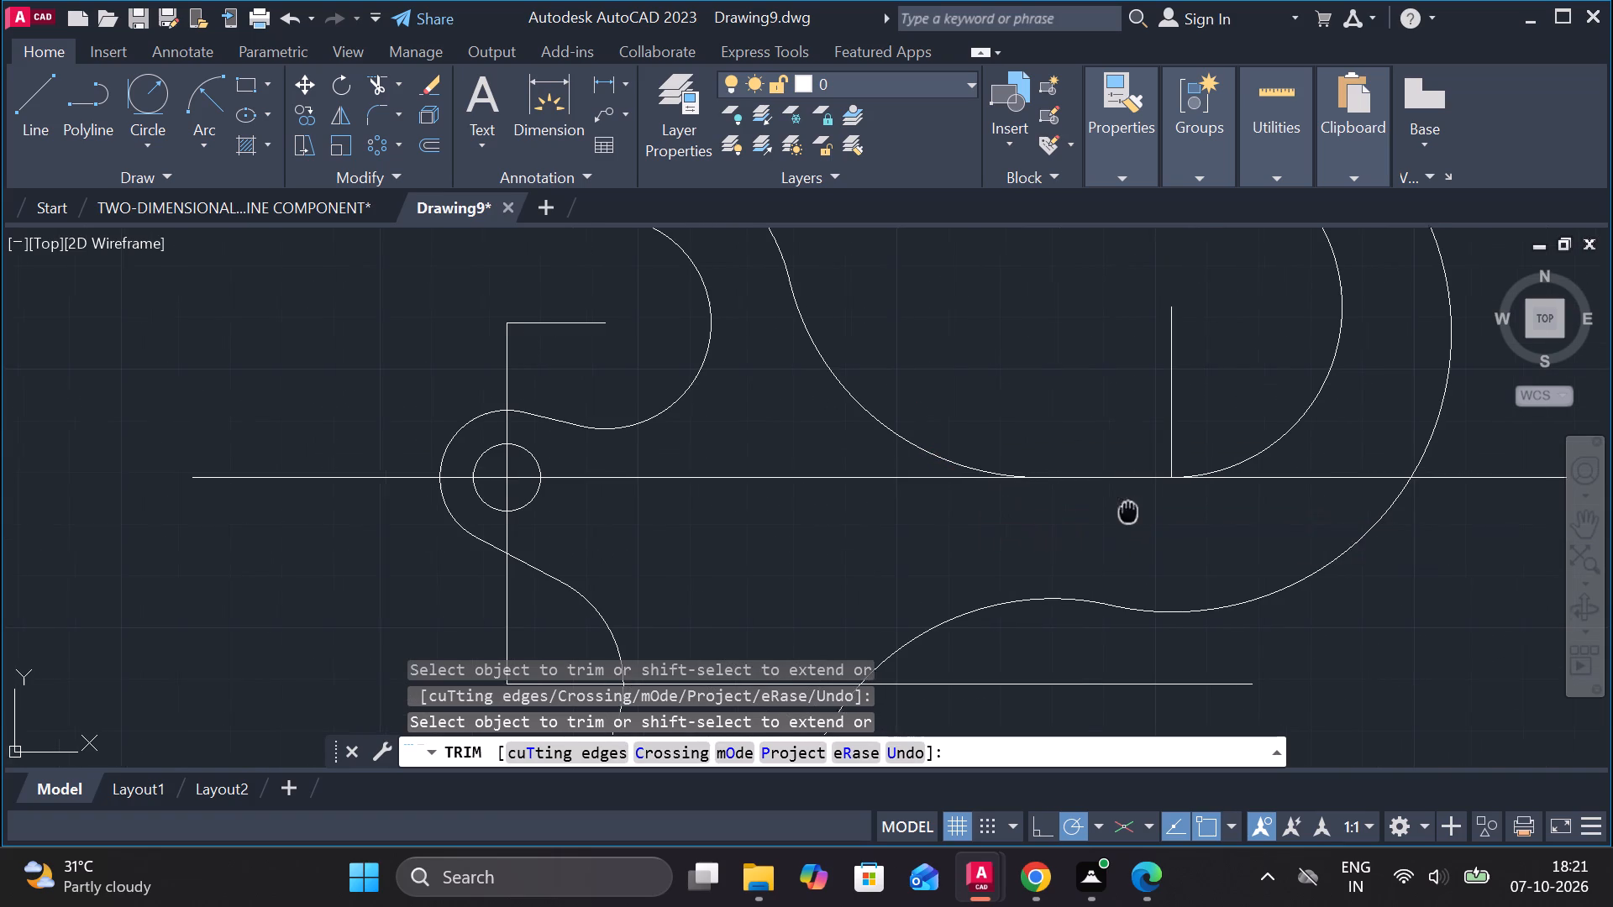
middle_drag(1074, 511, 1068, 511)
key(Escape)
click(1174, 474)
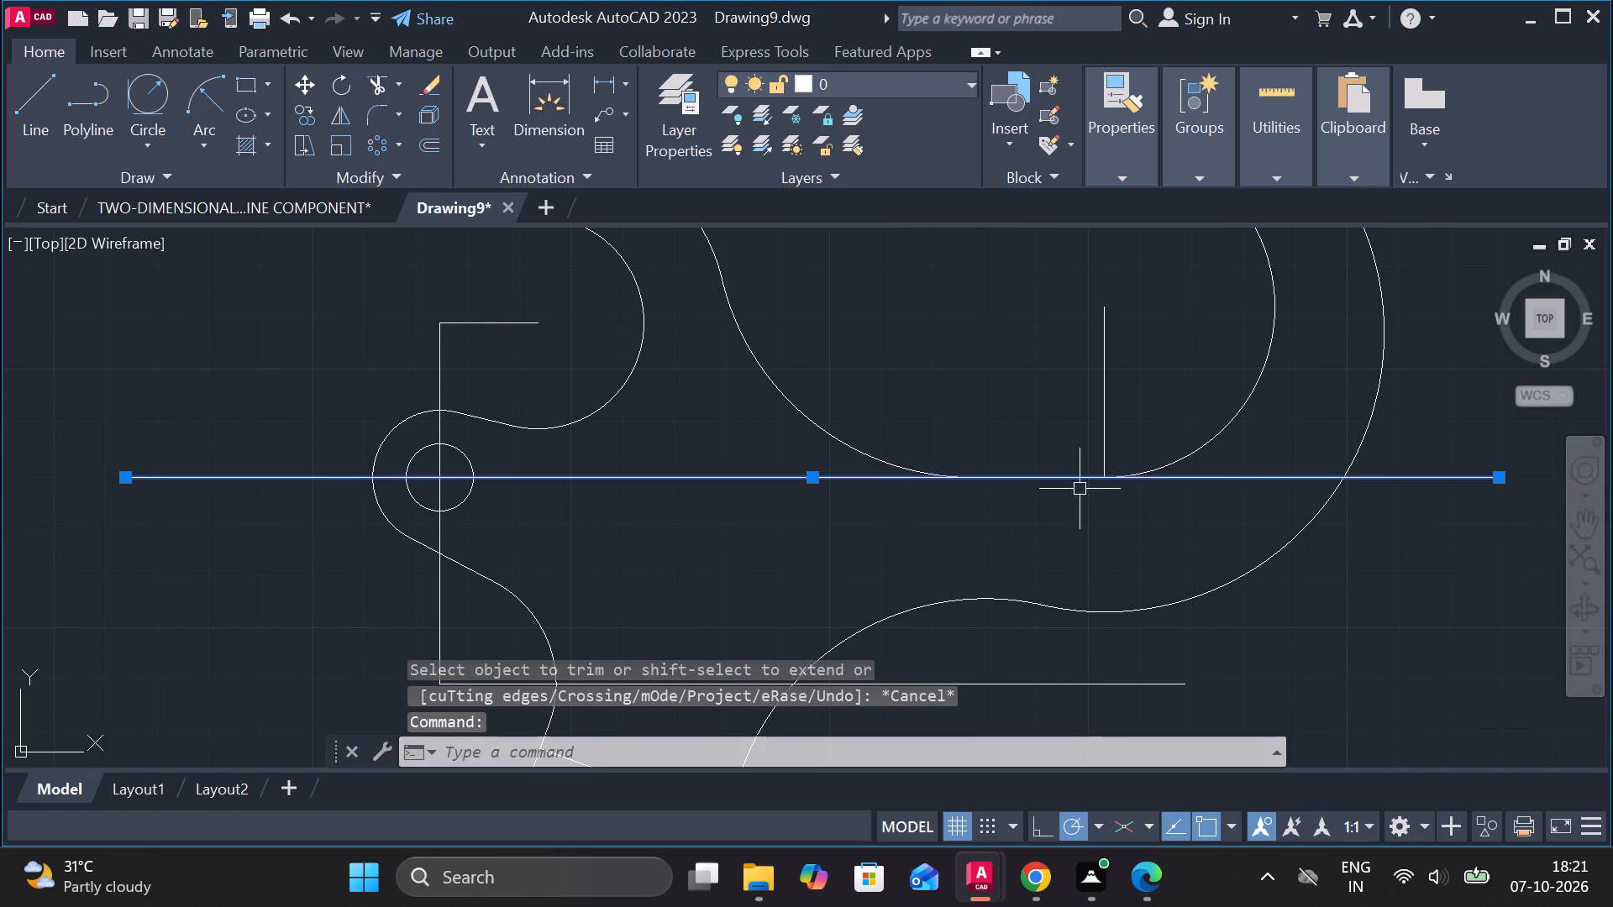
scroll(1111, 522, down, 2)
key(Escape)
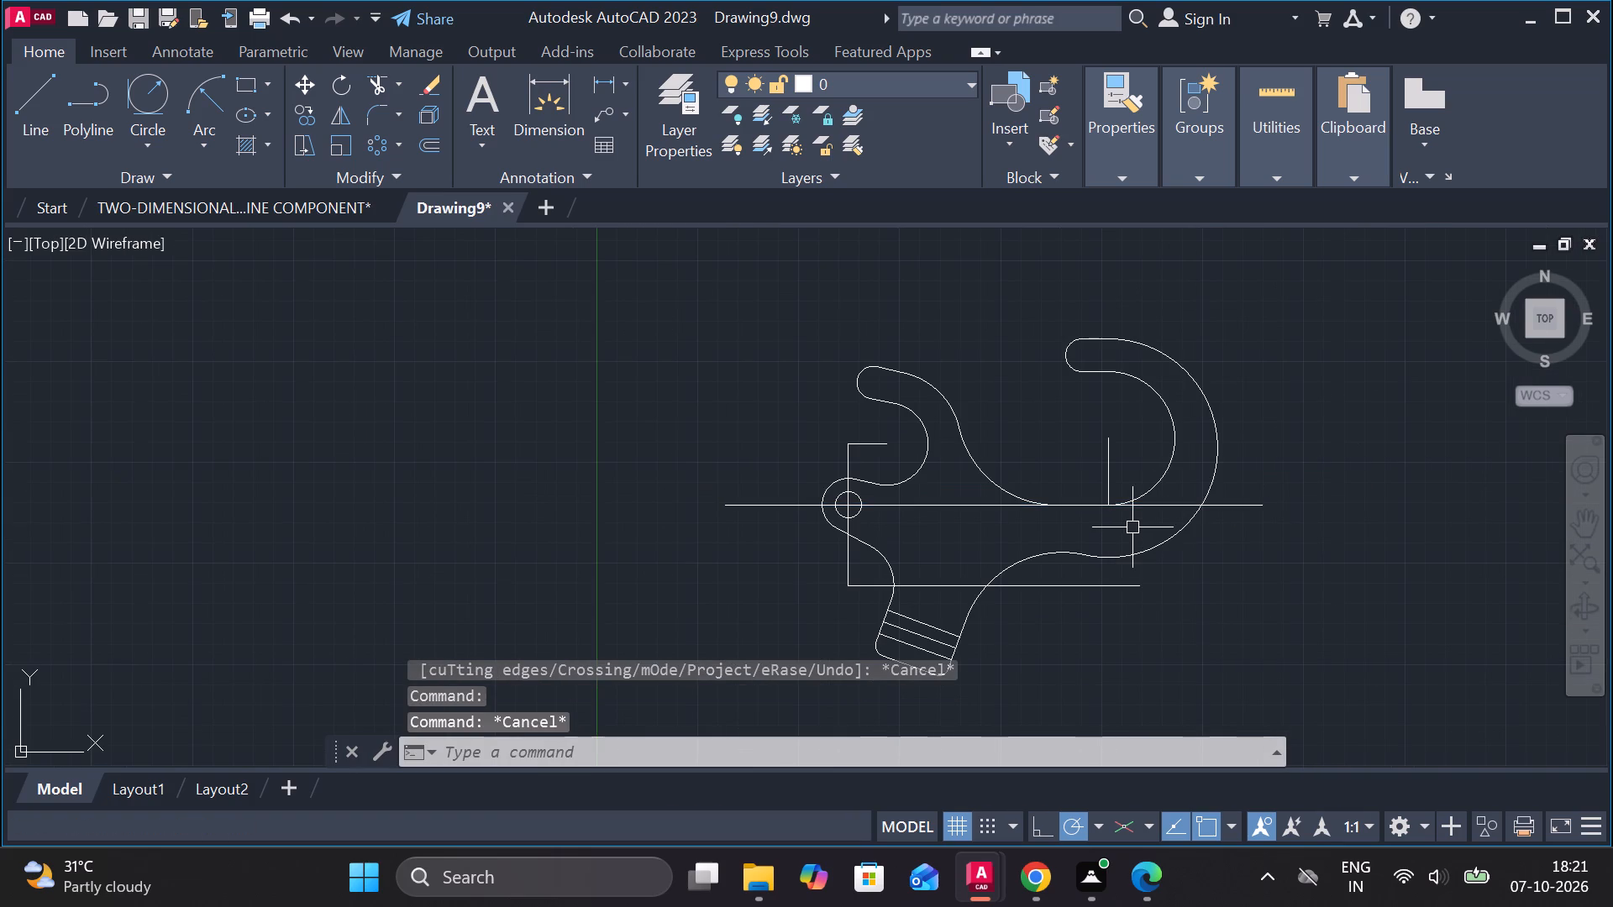
Erase the lower horizontal construction line that crosses above the slanted end.
click(1050, 591)
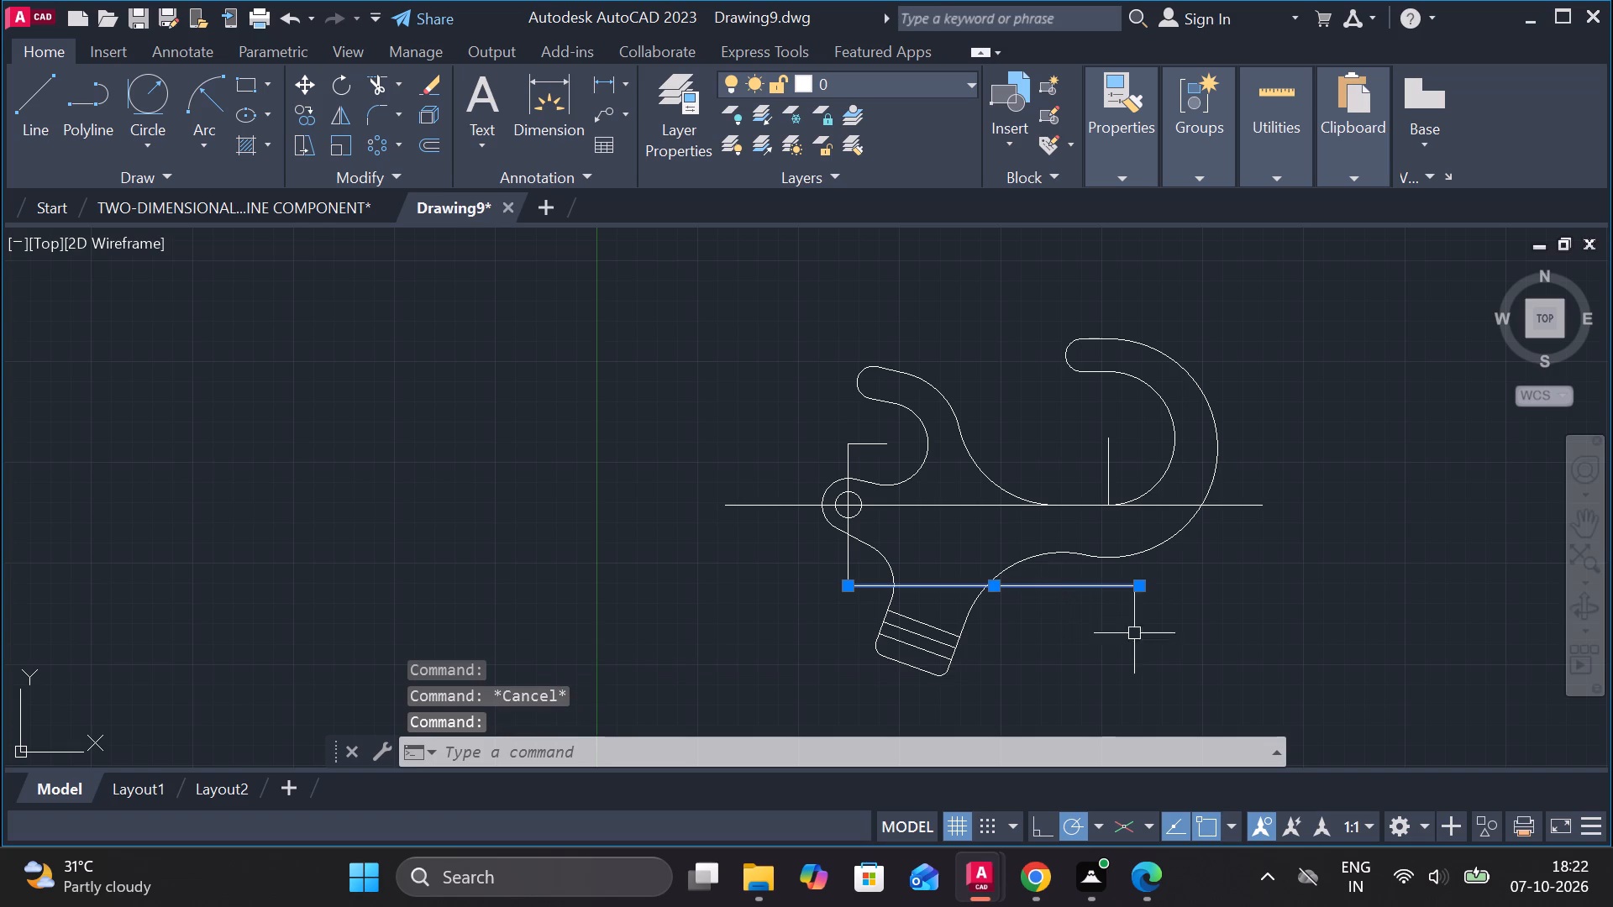
key(e)
key(Return)
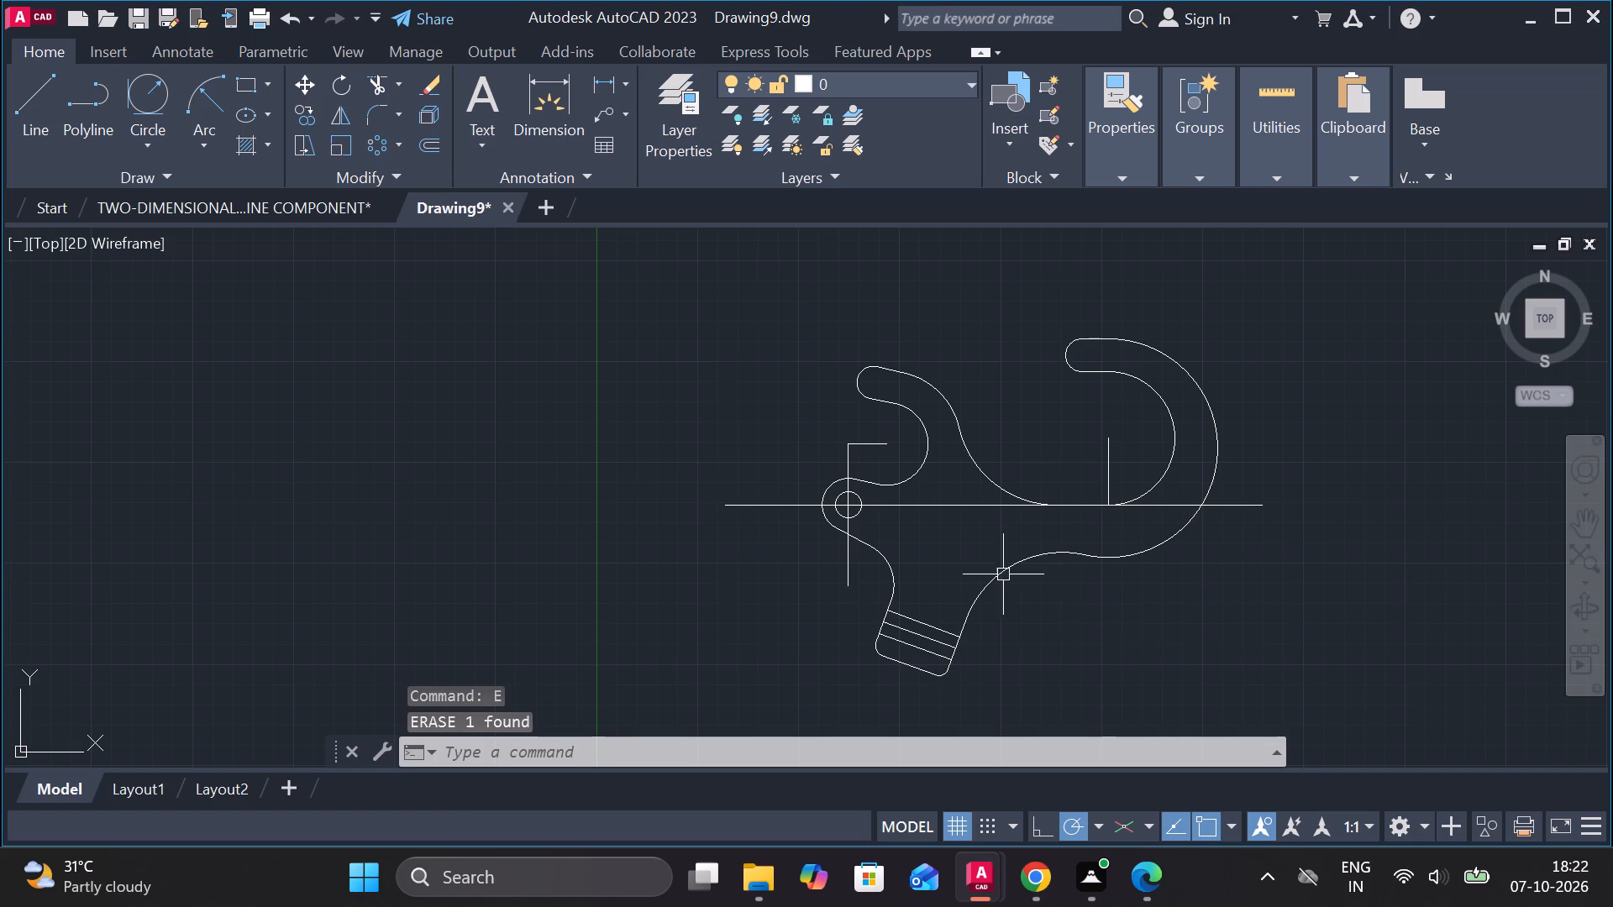
Load the ACAD_ISO02W100 dashed linetype into the drawing.
scroll(1001, 573, up, 1)
middle_drag(991, 540, 864, 547)
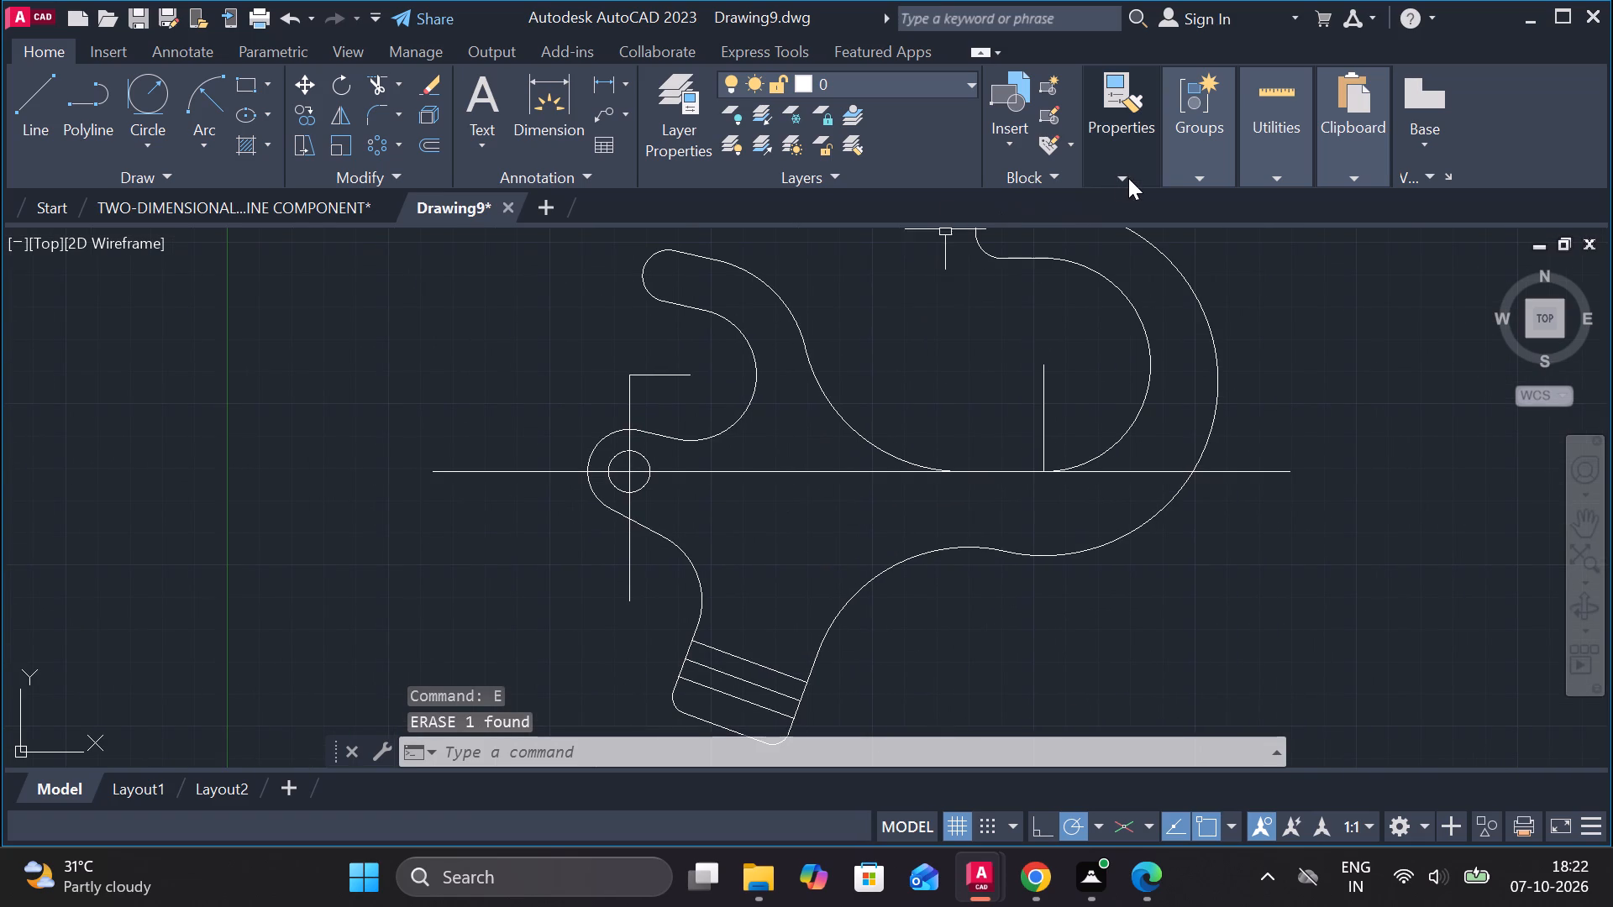
click(1128, 178)
click(1269, 255)
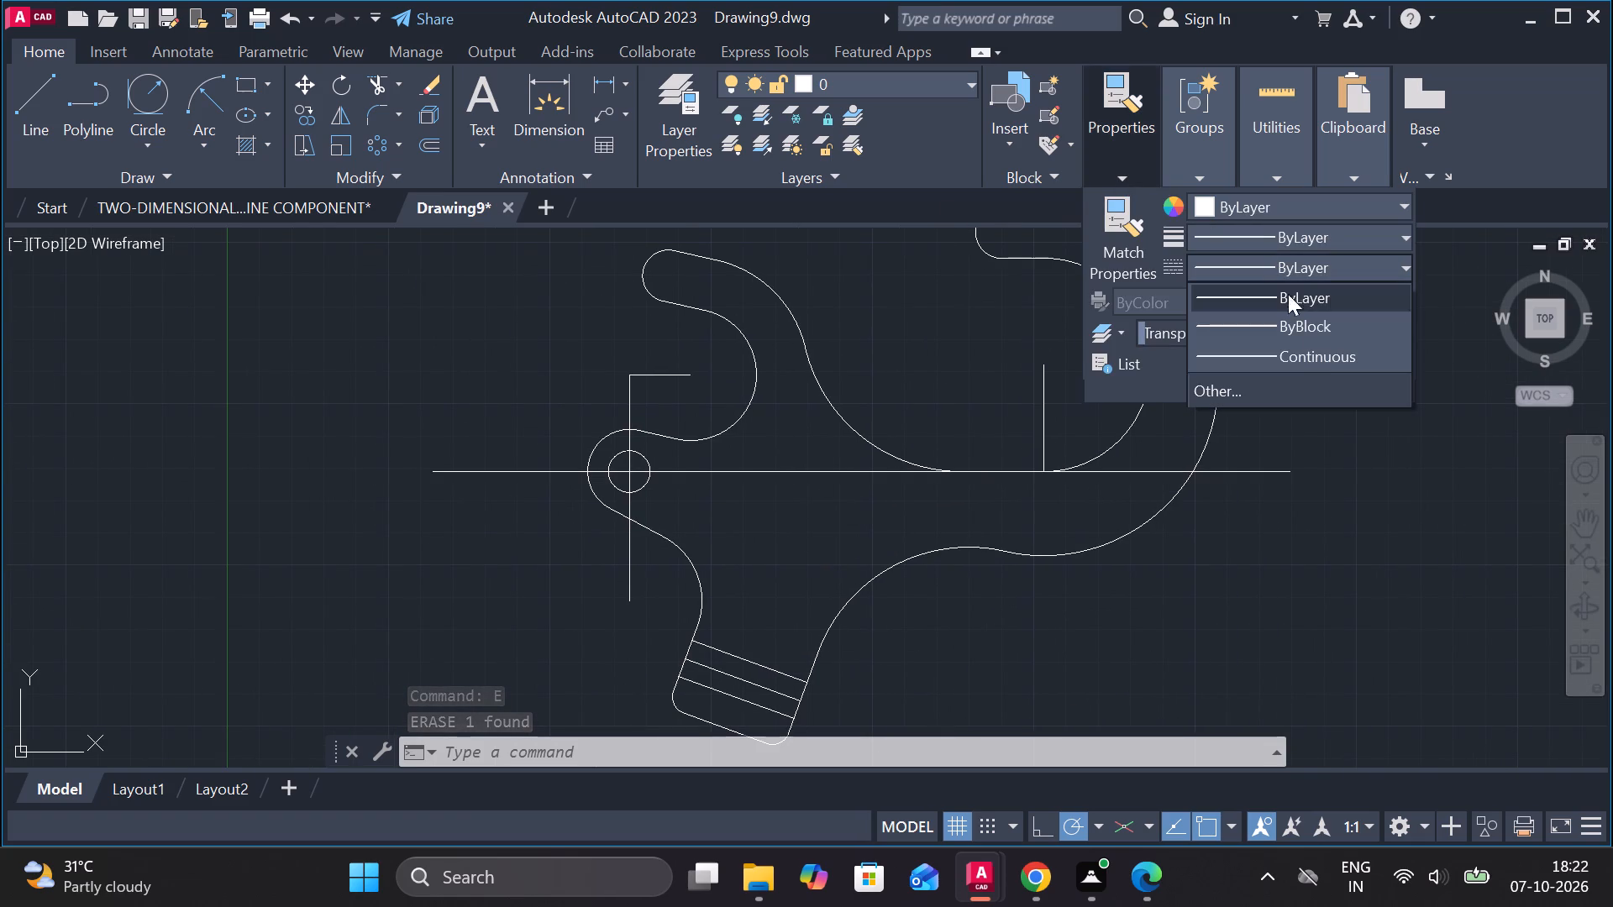
click(1264, 400)
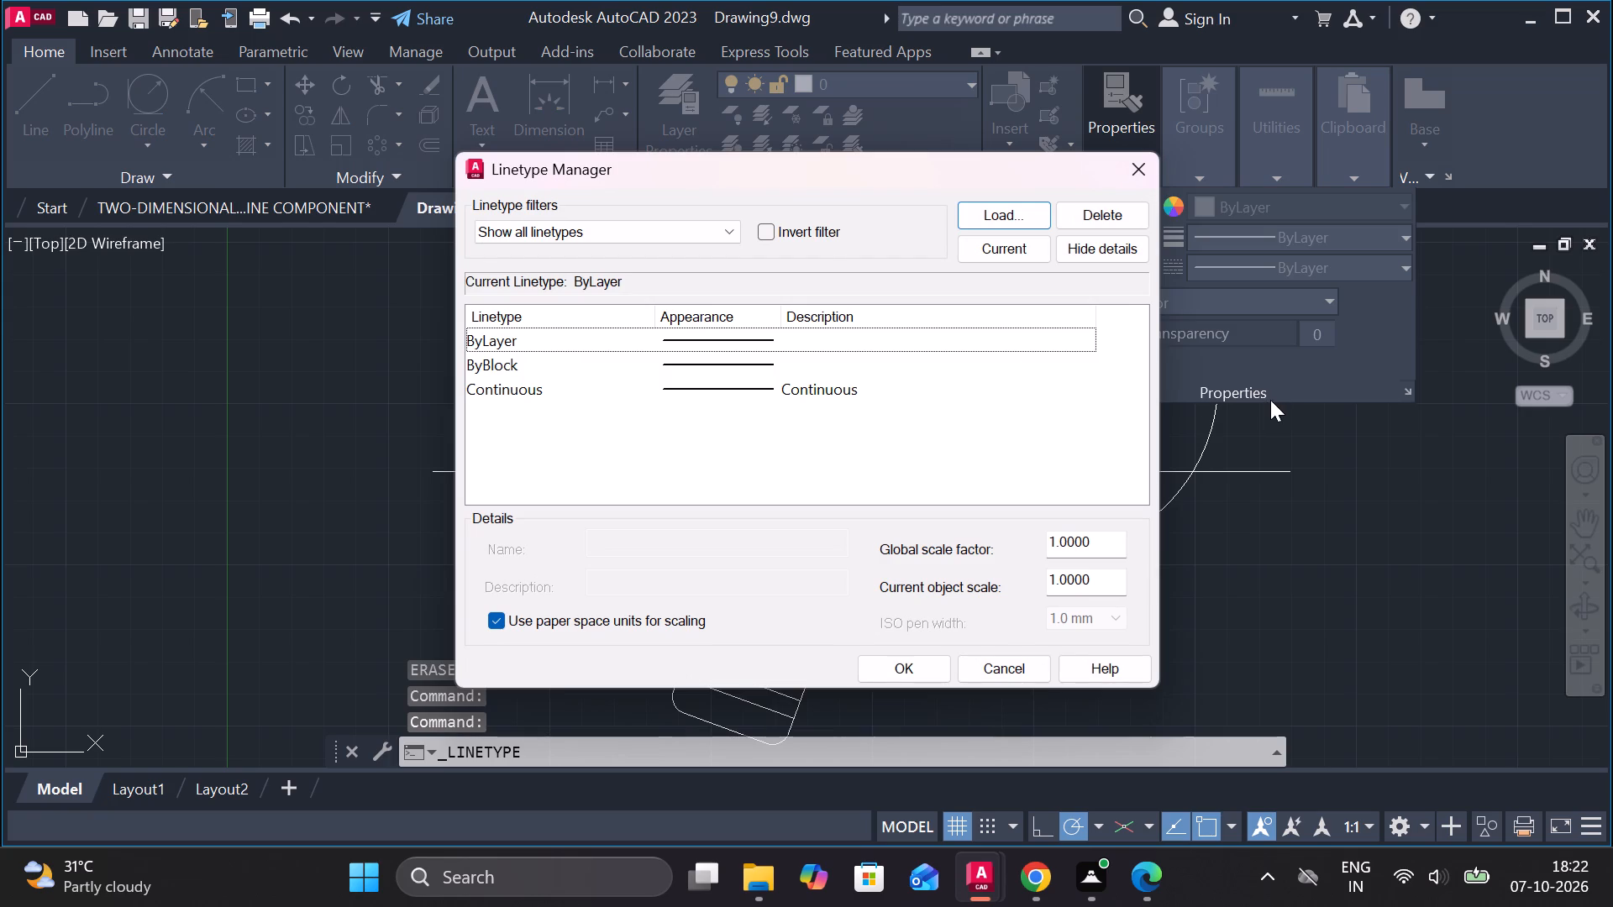
click(1023, 215)
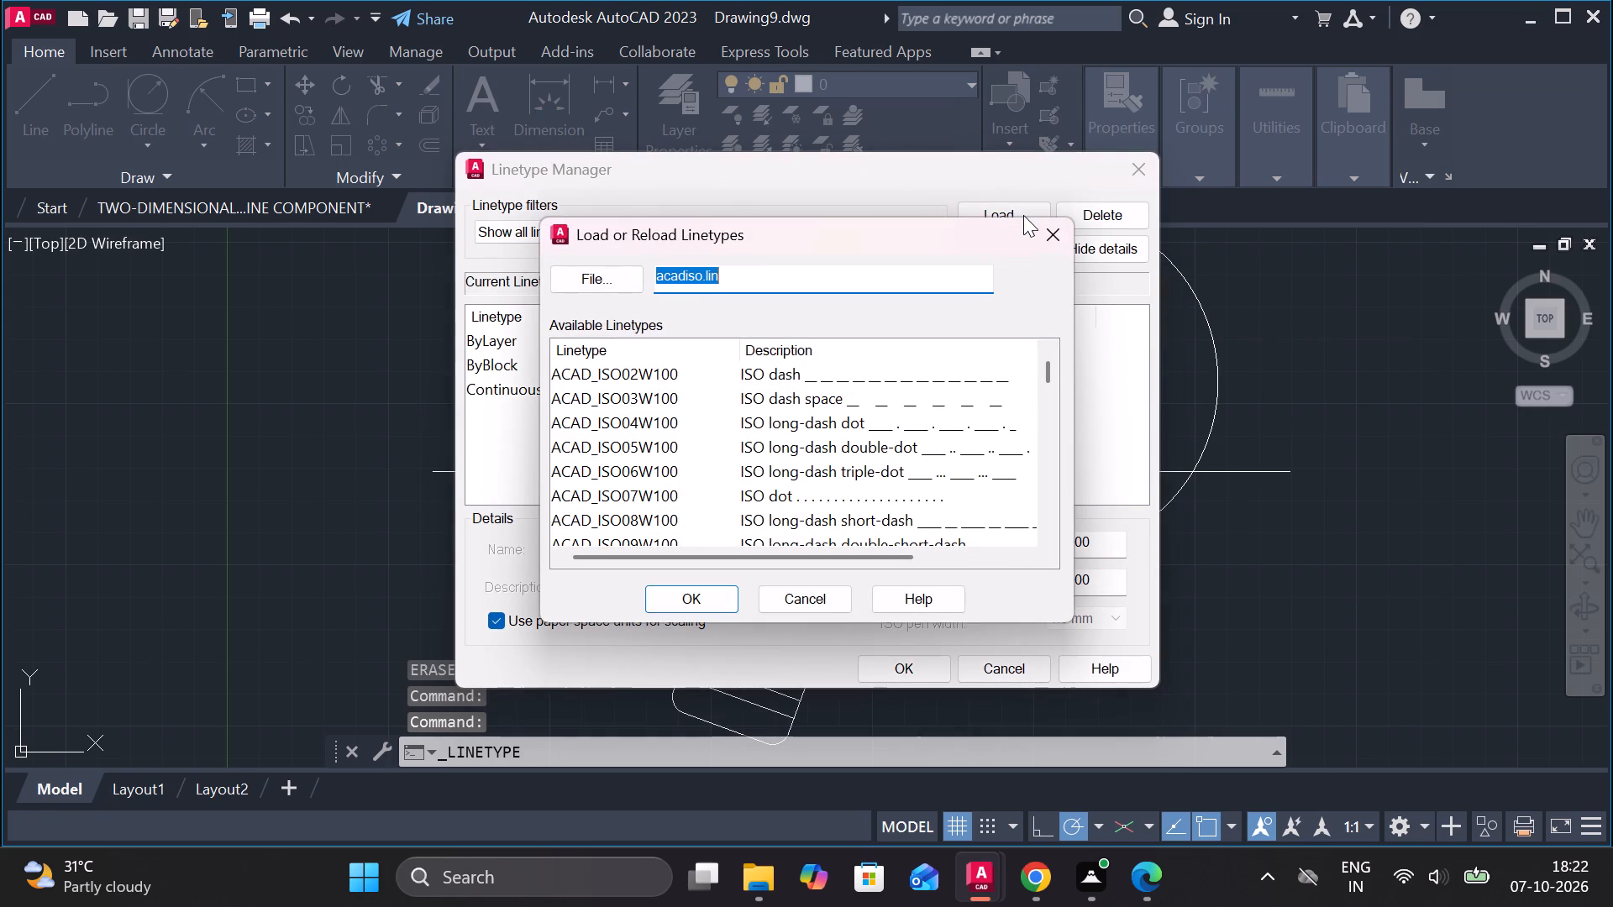
click(804, 373)
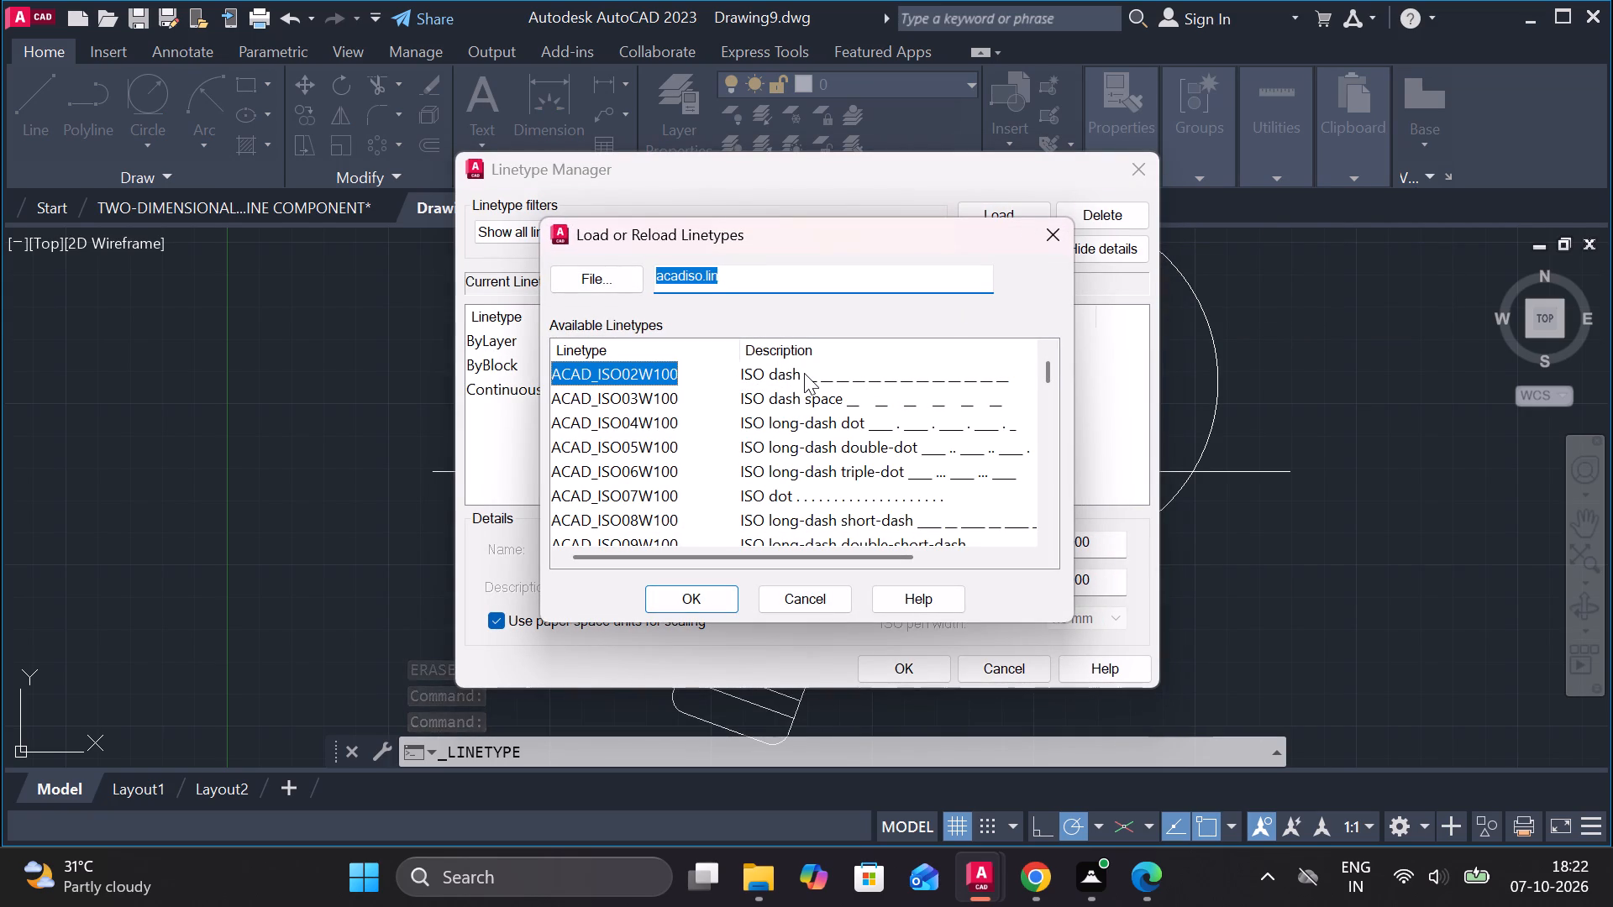
click(677, 603)
Set both the linetype global scale factor and the current object scale to .5.
drag(1105, 549, 955, 553)
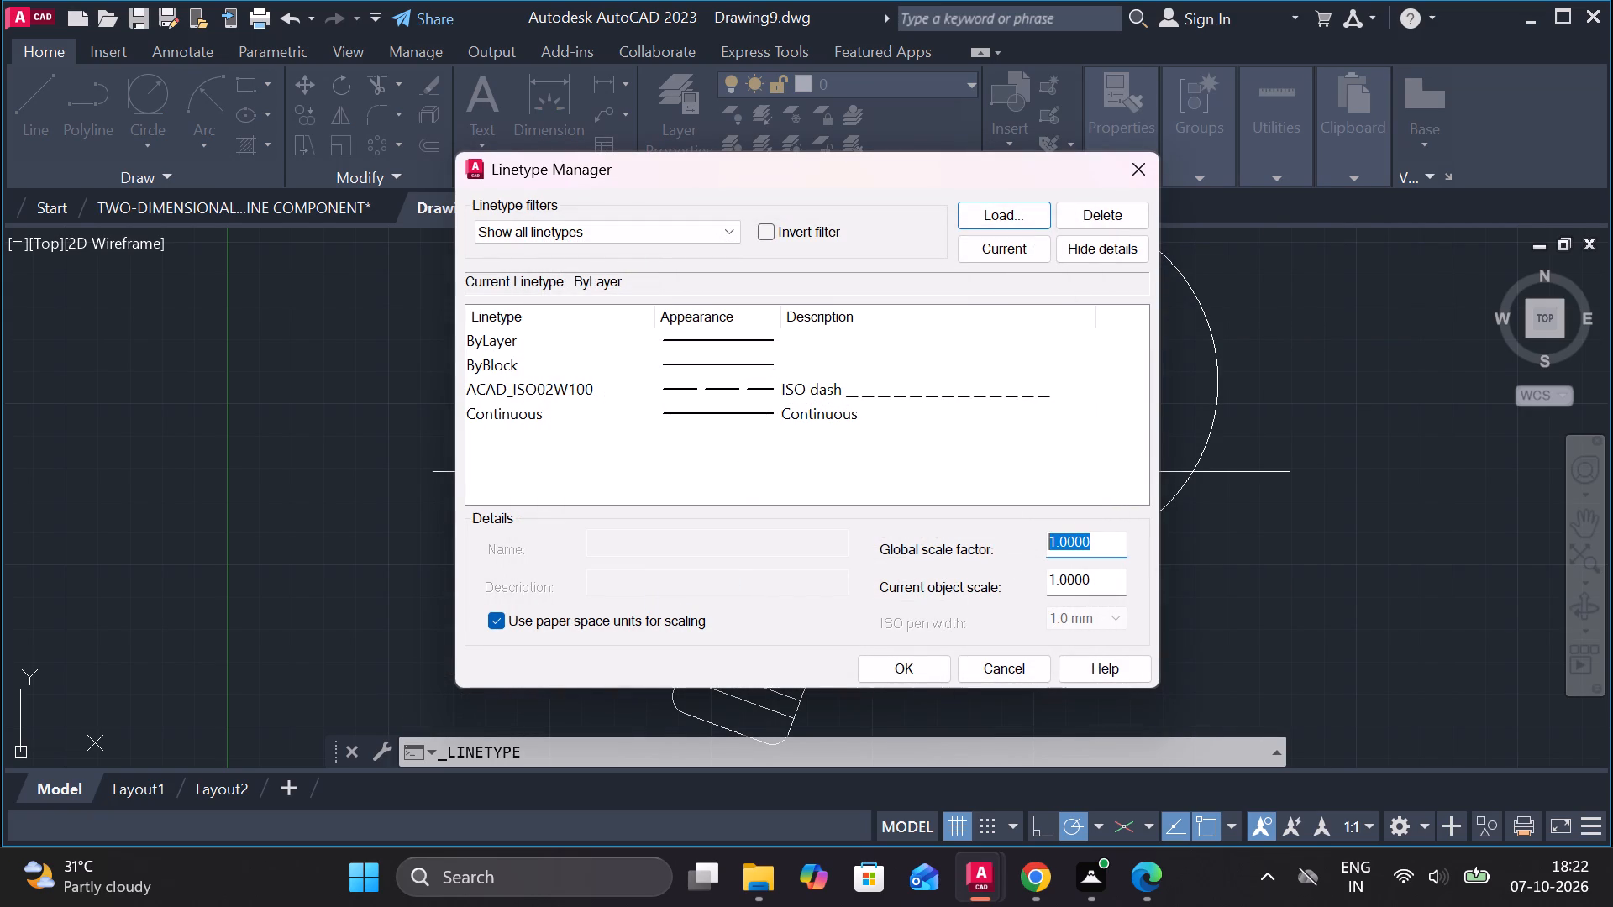
drag(955, 553, 939, 553)
text(.5)
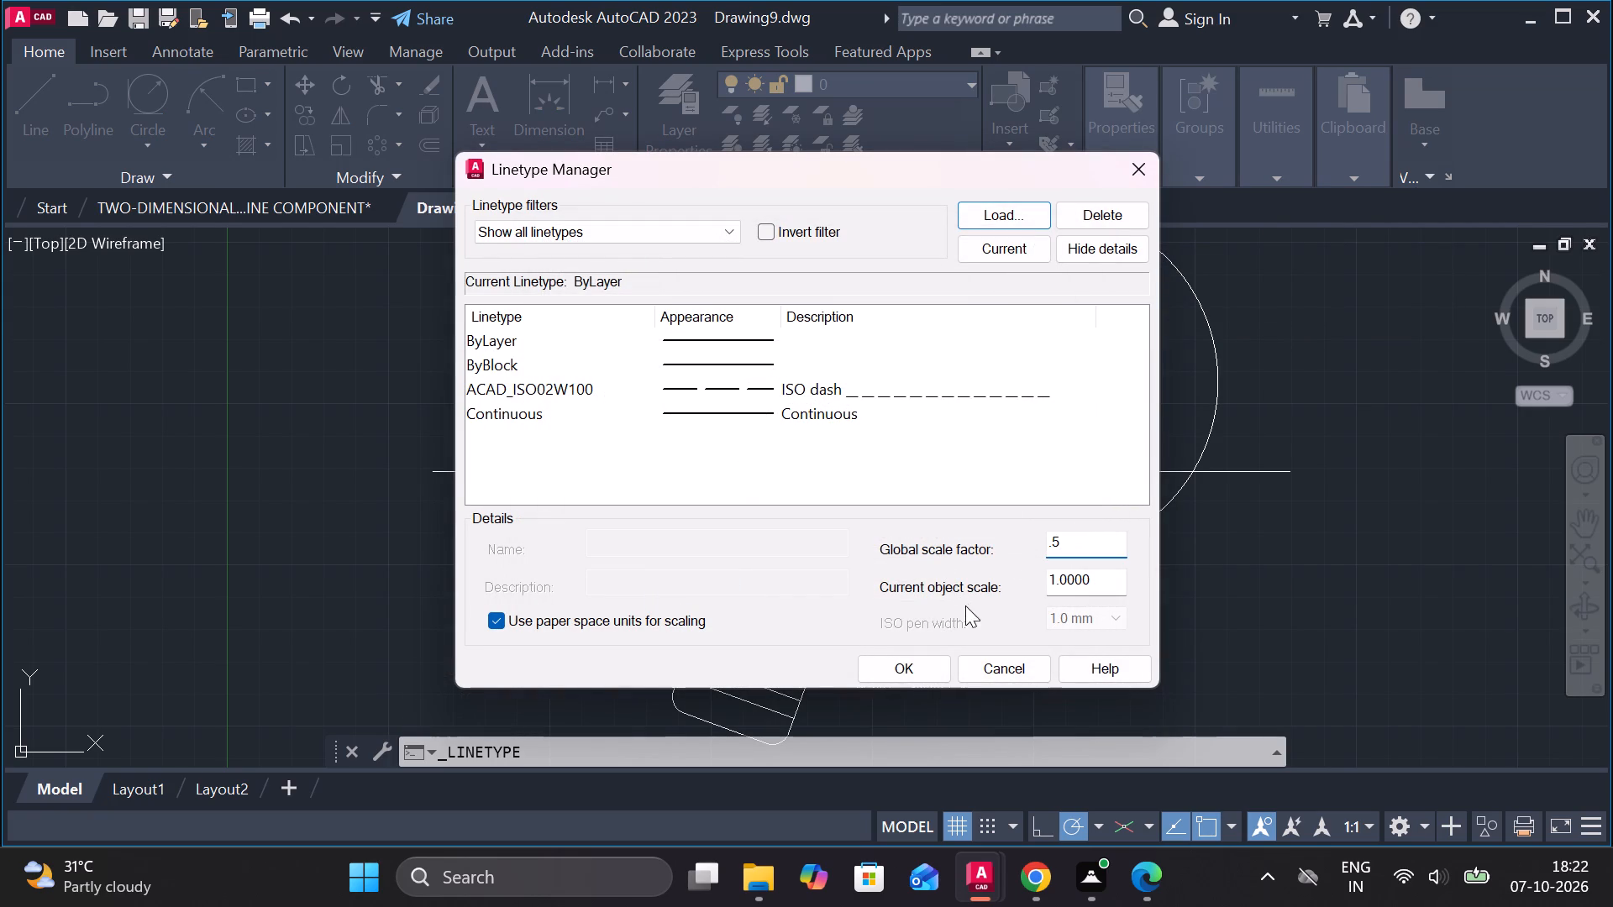
drag(1098, 587, 1022, 587)
text(.5)
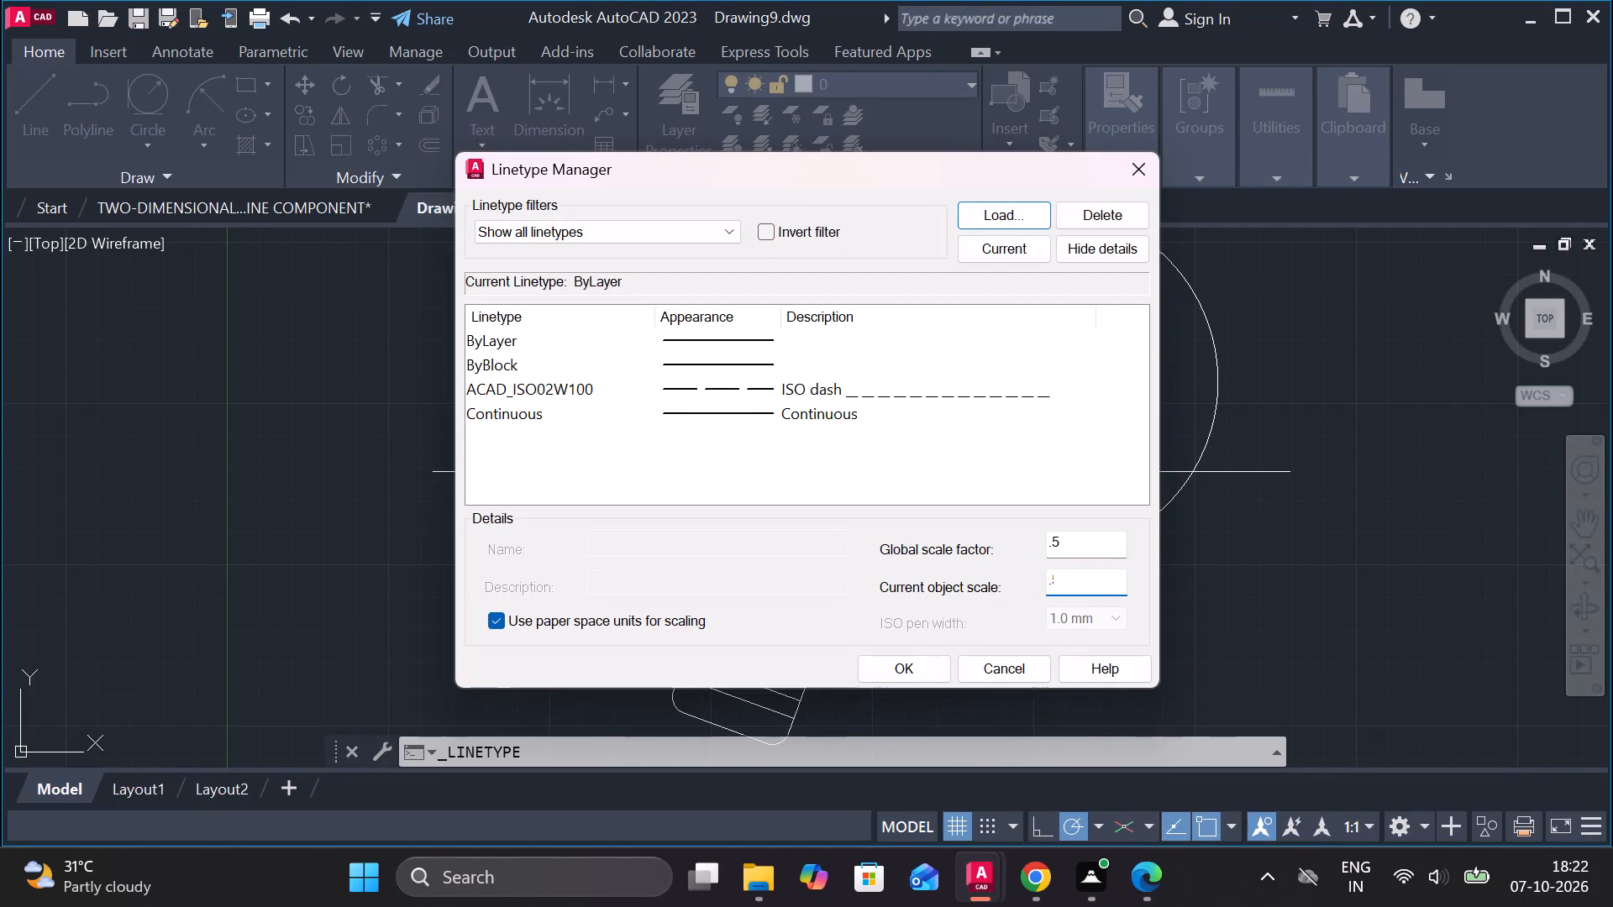
click(901, 674)
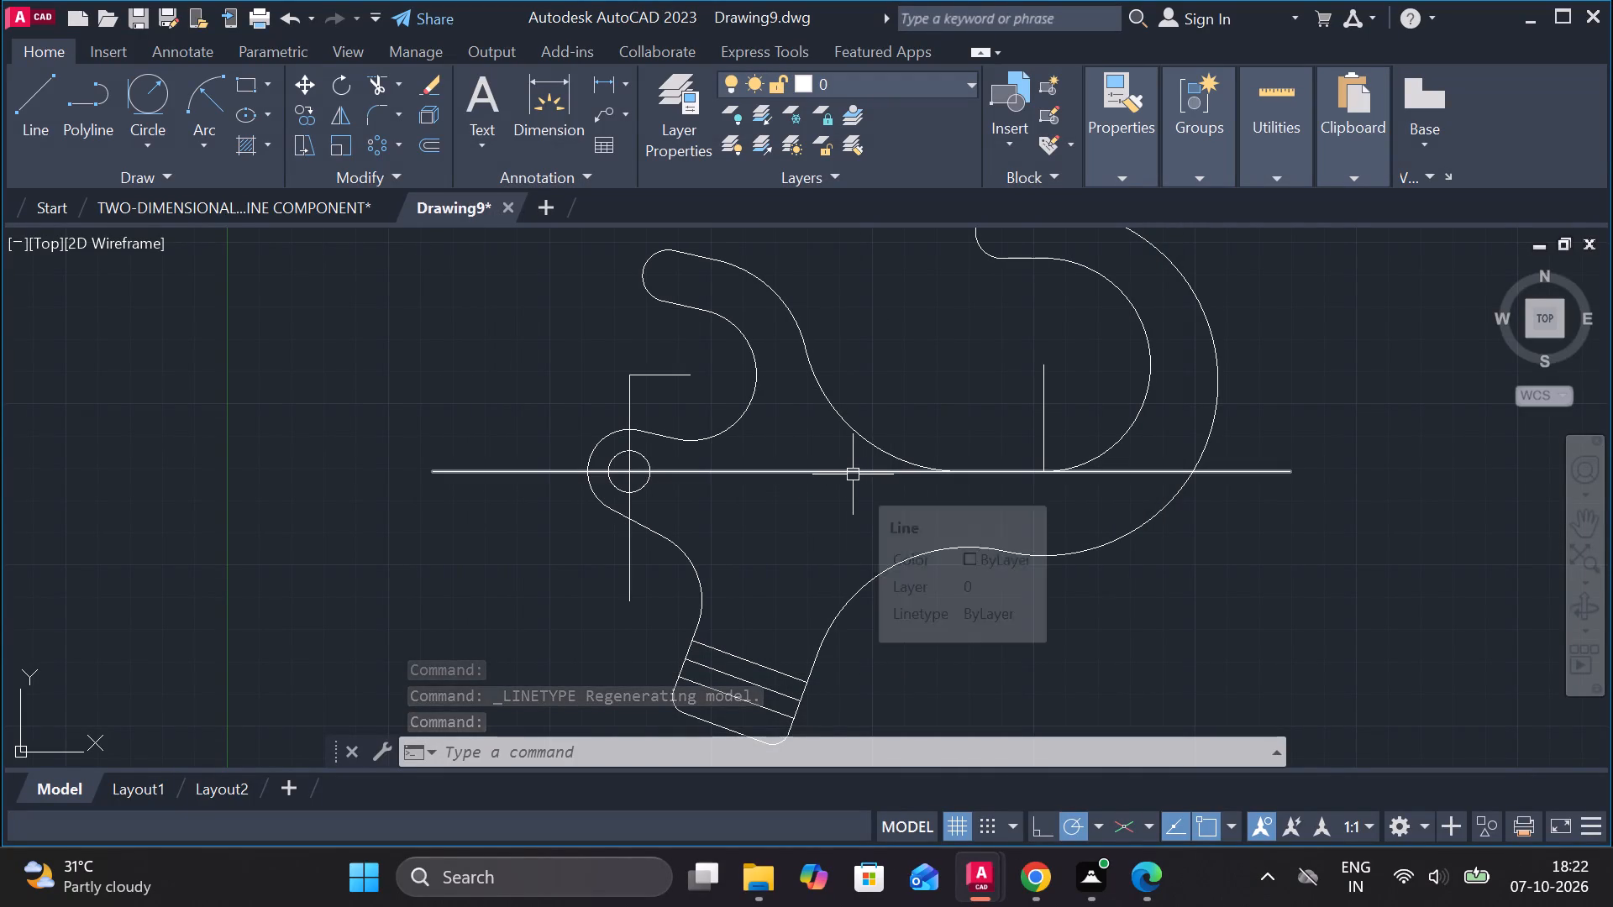
Trim the long horizontal line, keeping the segment joining the inner hook curves and the part through the small circle.
text(TR)
key(Return)
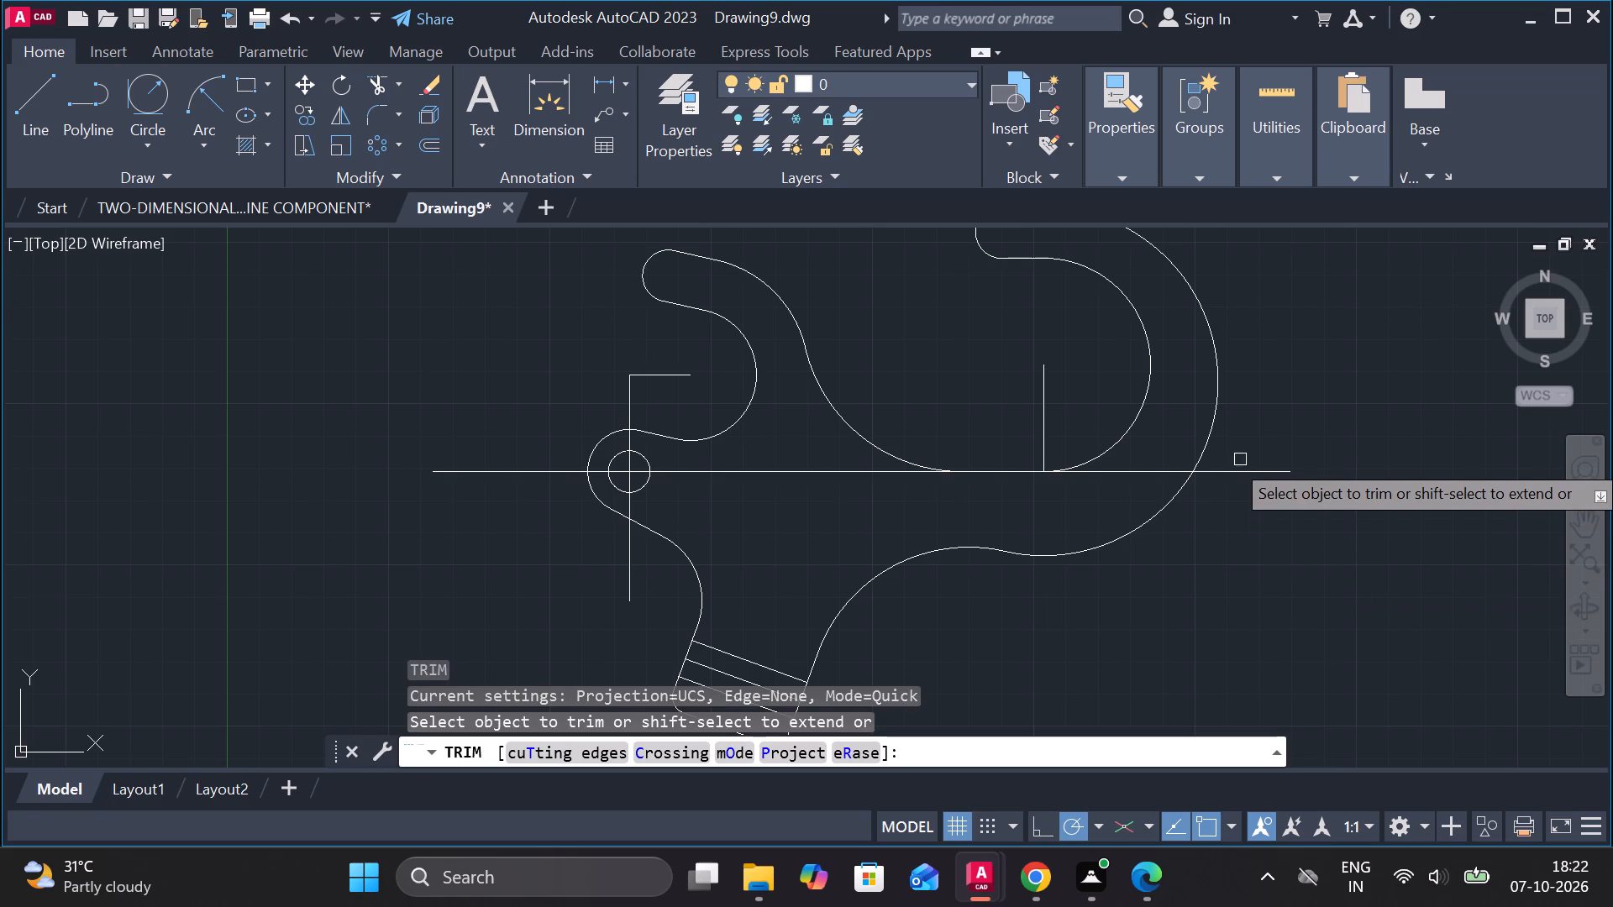
click(1240, 466)
click(1100, 467)
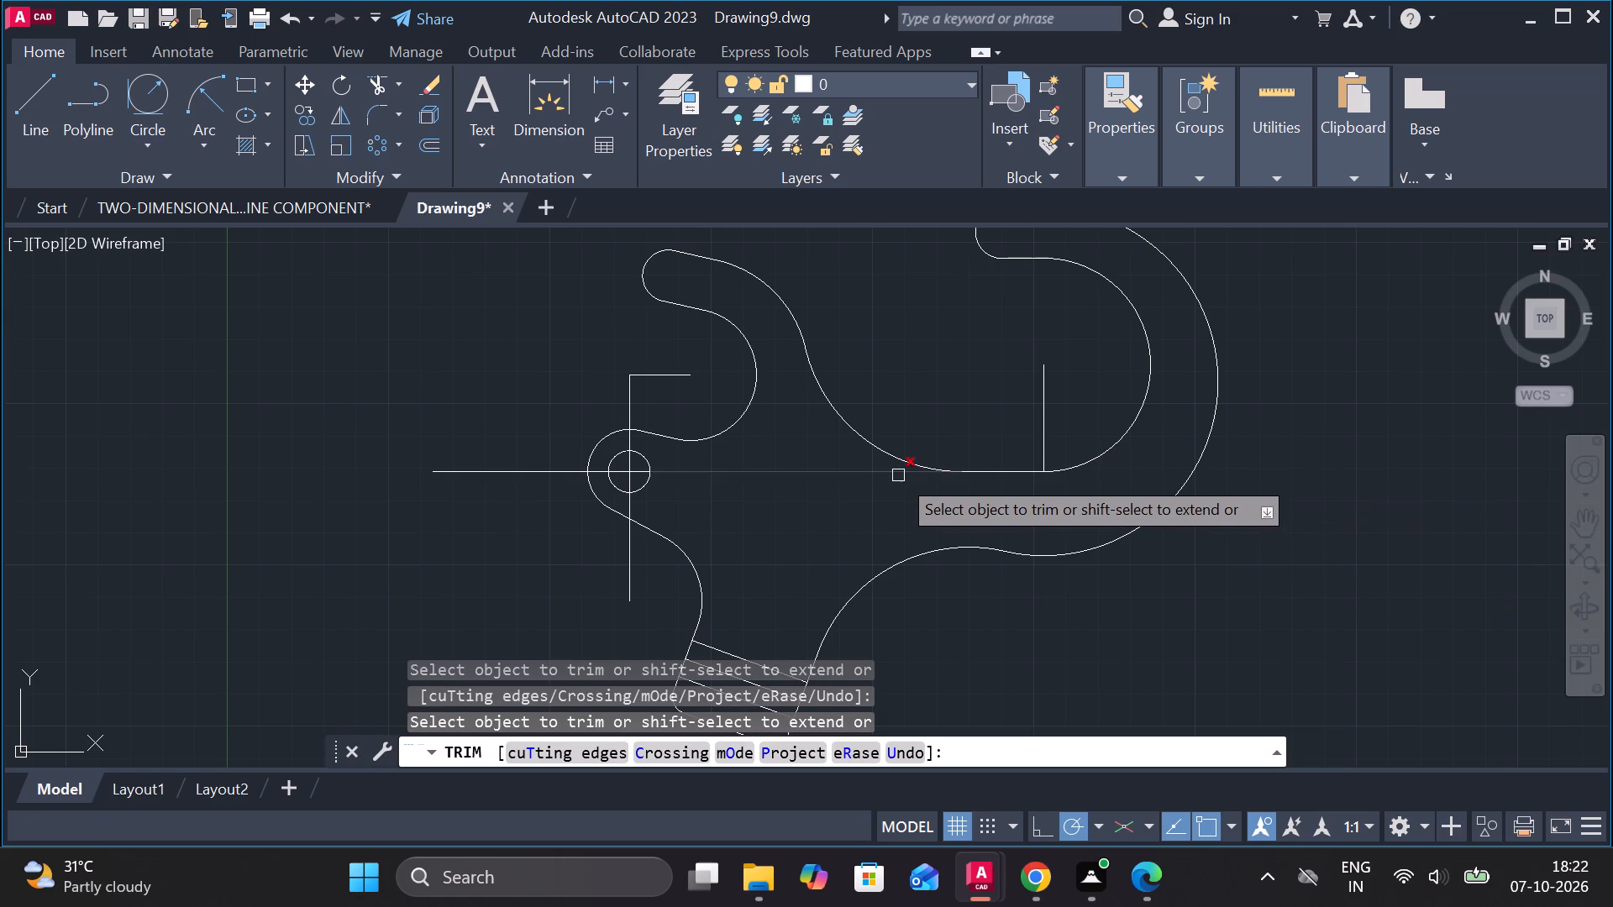
click(898, 475)
scroll(969, 473, up, 1)
click(1047, 467)
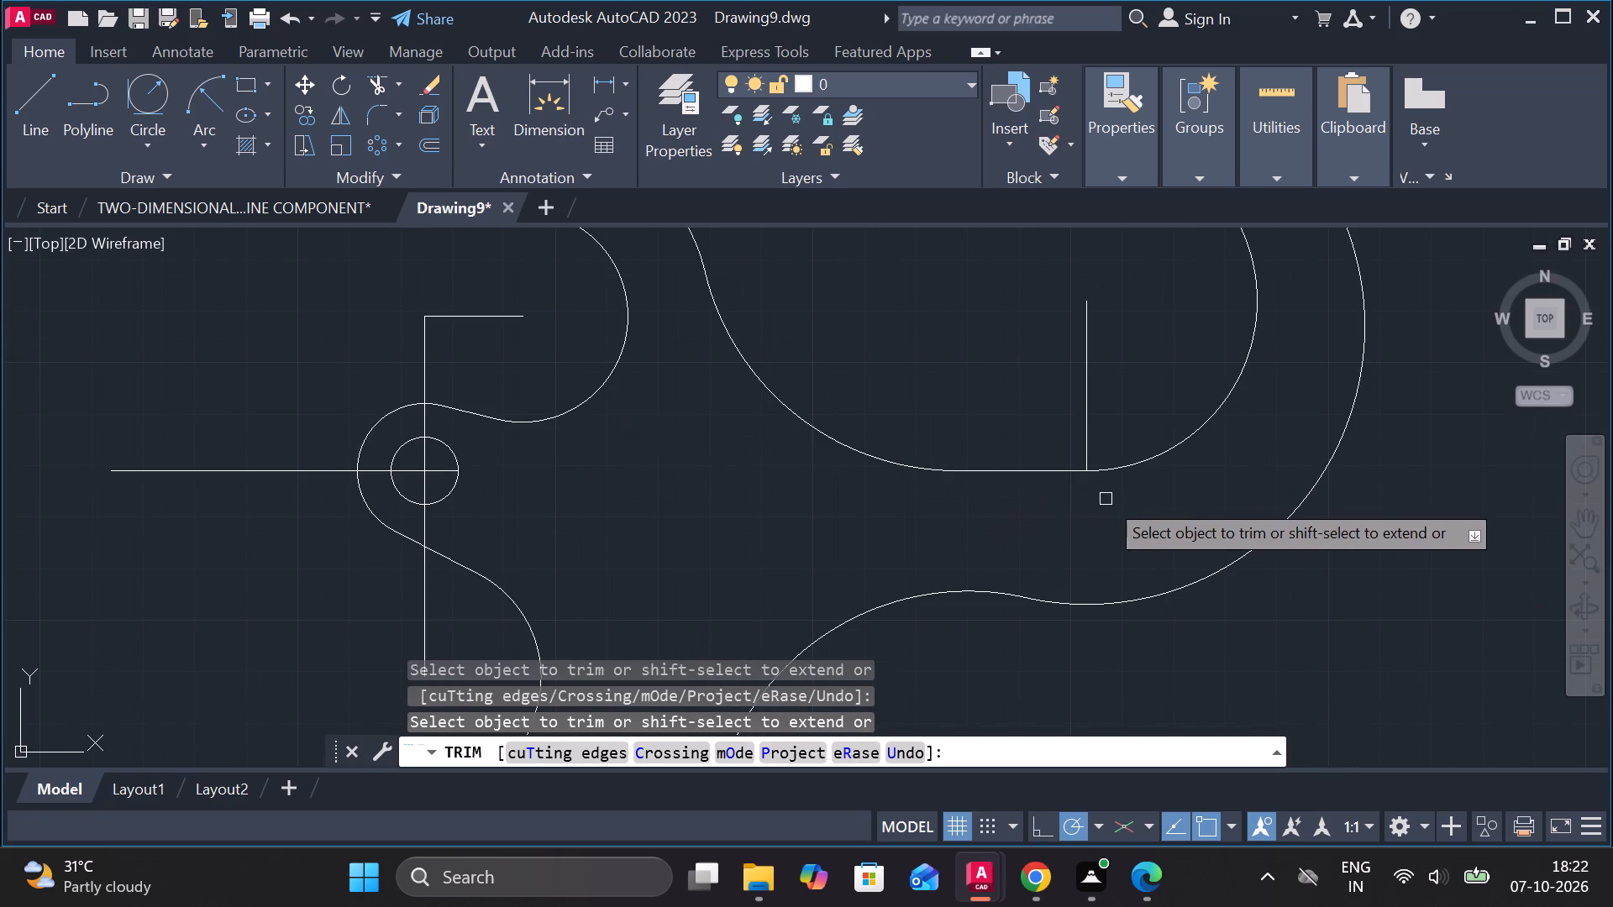
scroll(1064, 508, down, 1)
key(Escape)
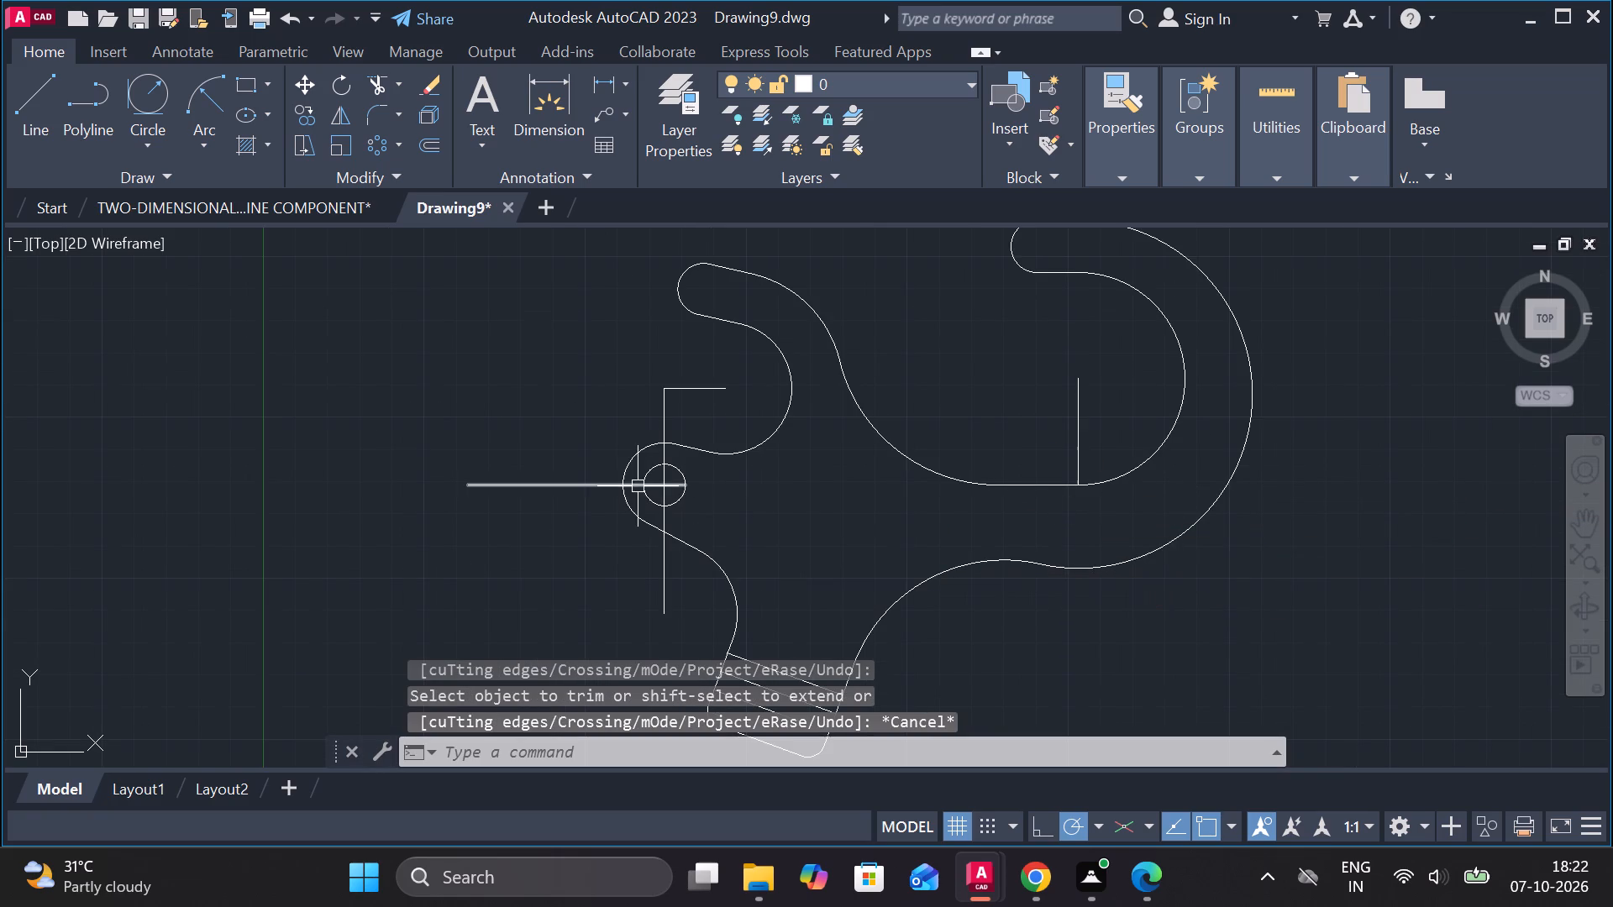
Lengthen the horizontal line through the small circle by about 62 toward the large hook.
click(638, 486)
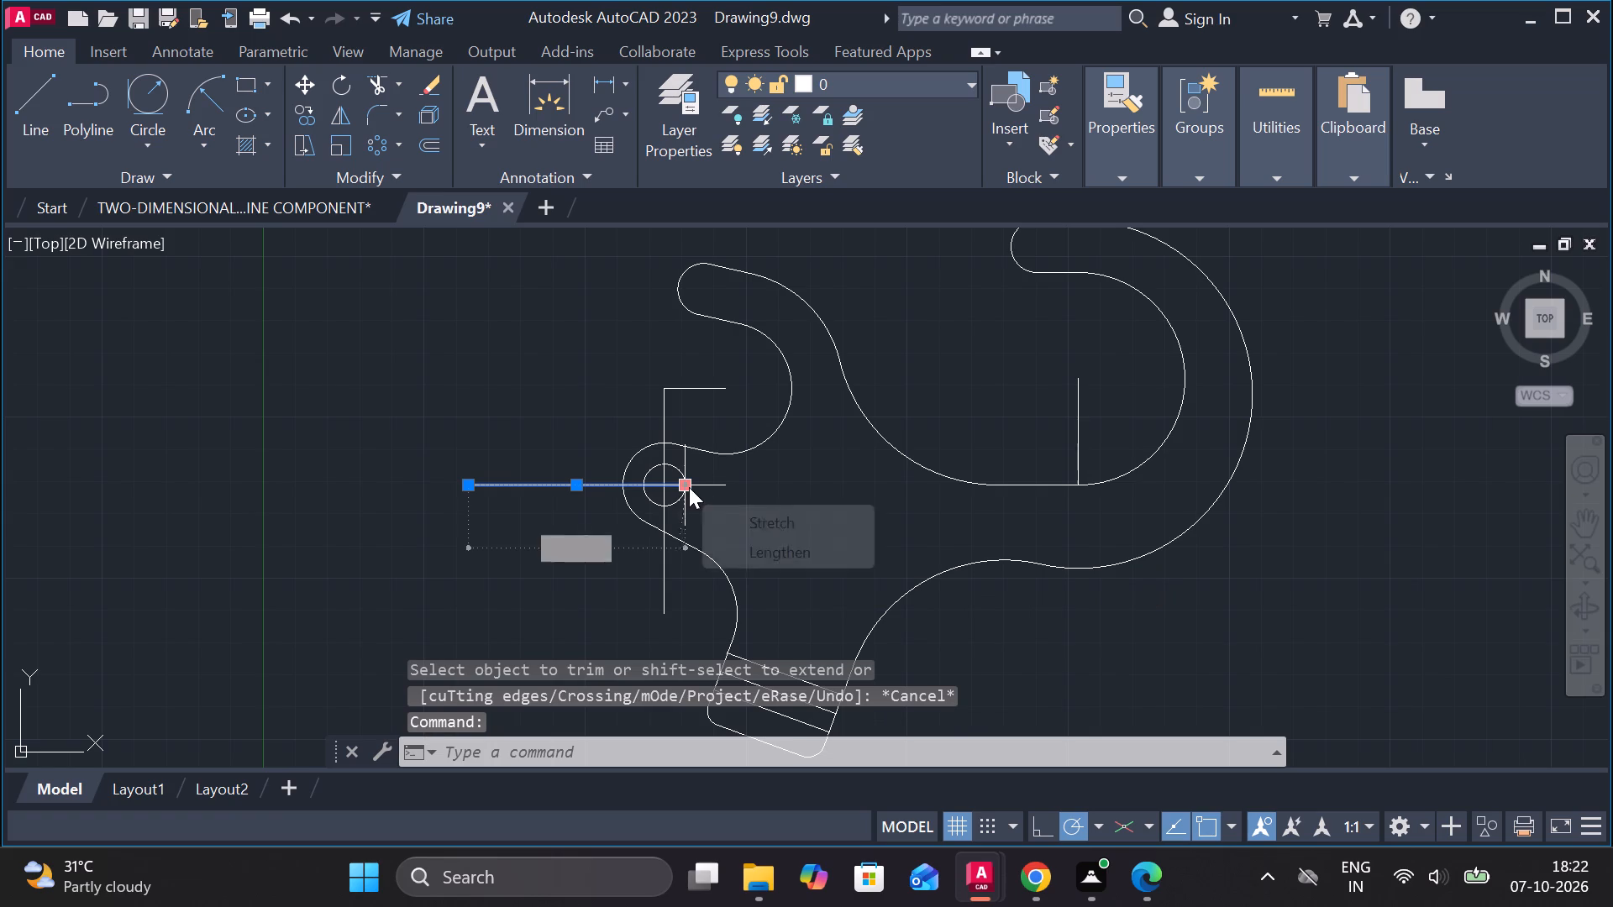
click(760, 547)
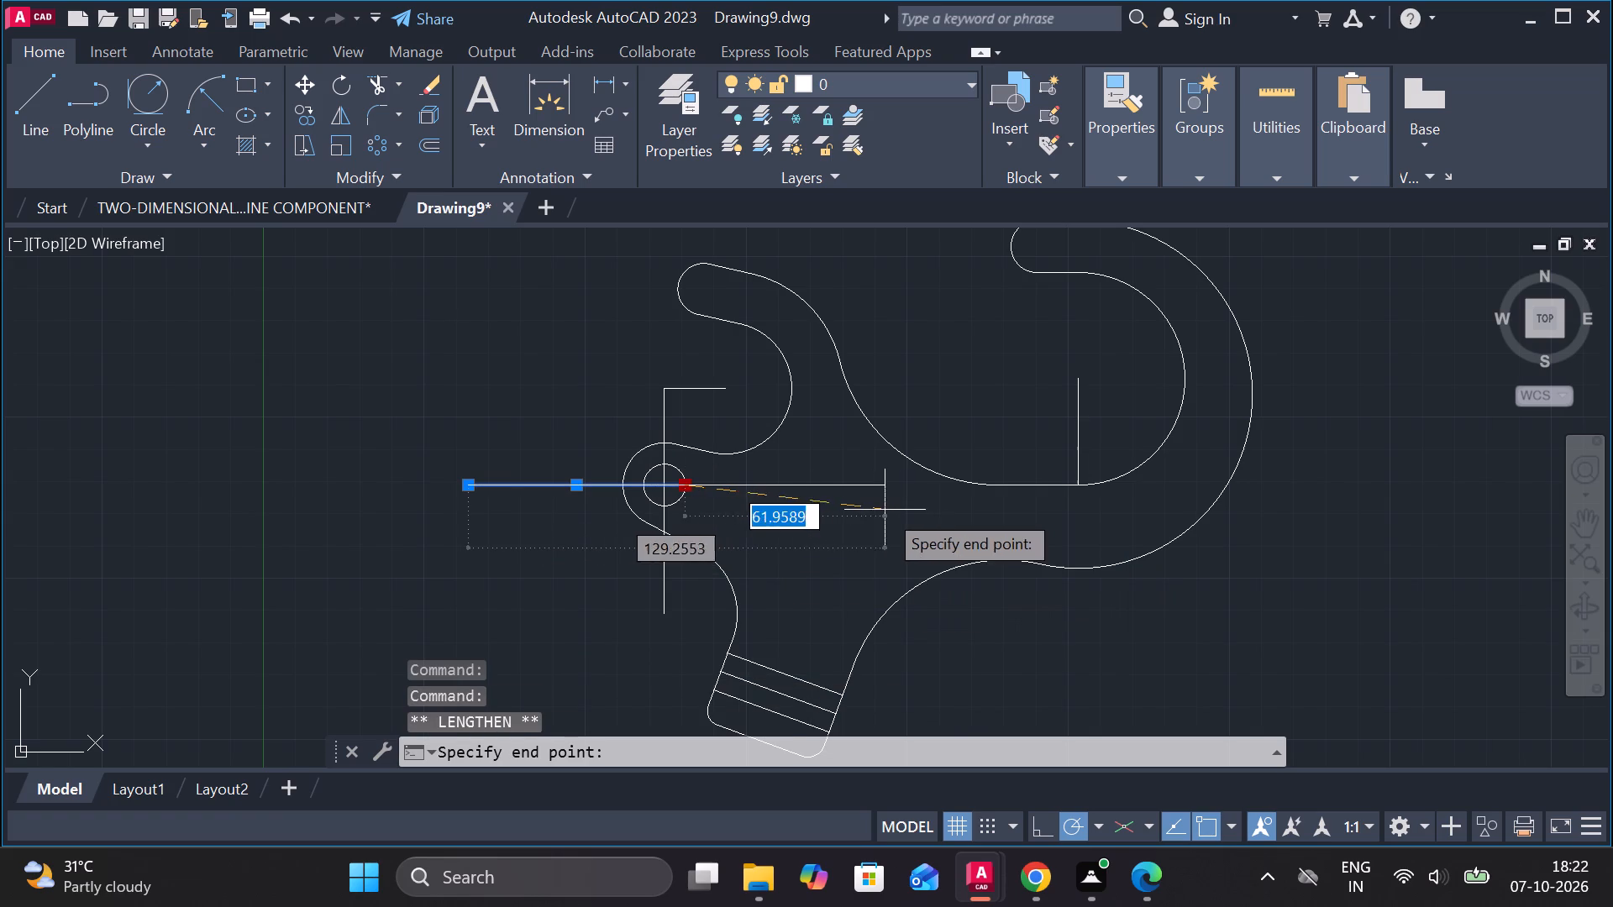
click(885, 510)
key(Escape)
Assign the ACAD_ISO02W100 linetype to the horizontal centreline, the vertical line above the small circle and the large hook's vertical line.
middle_click(1054, 600)
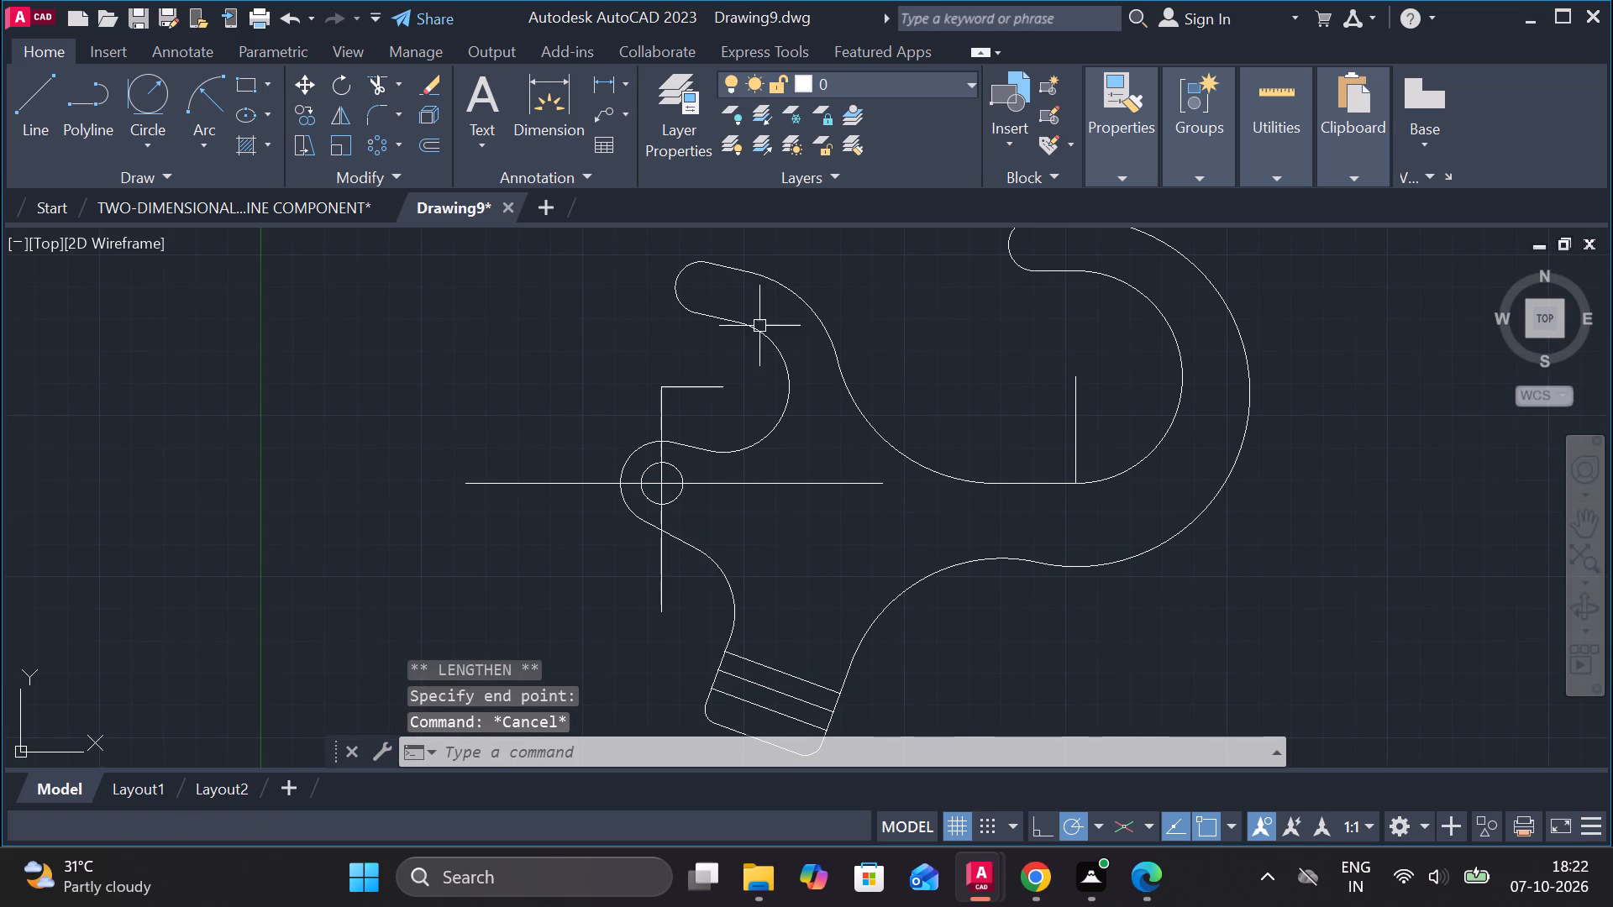
click(665, 406)
click(754, 485)
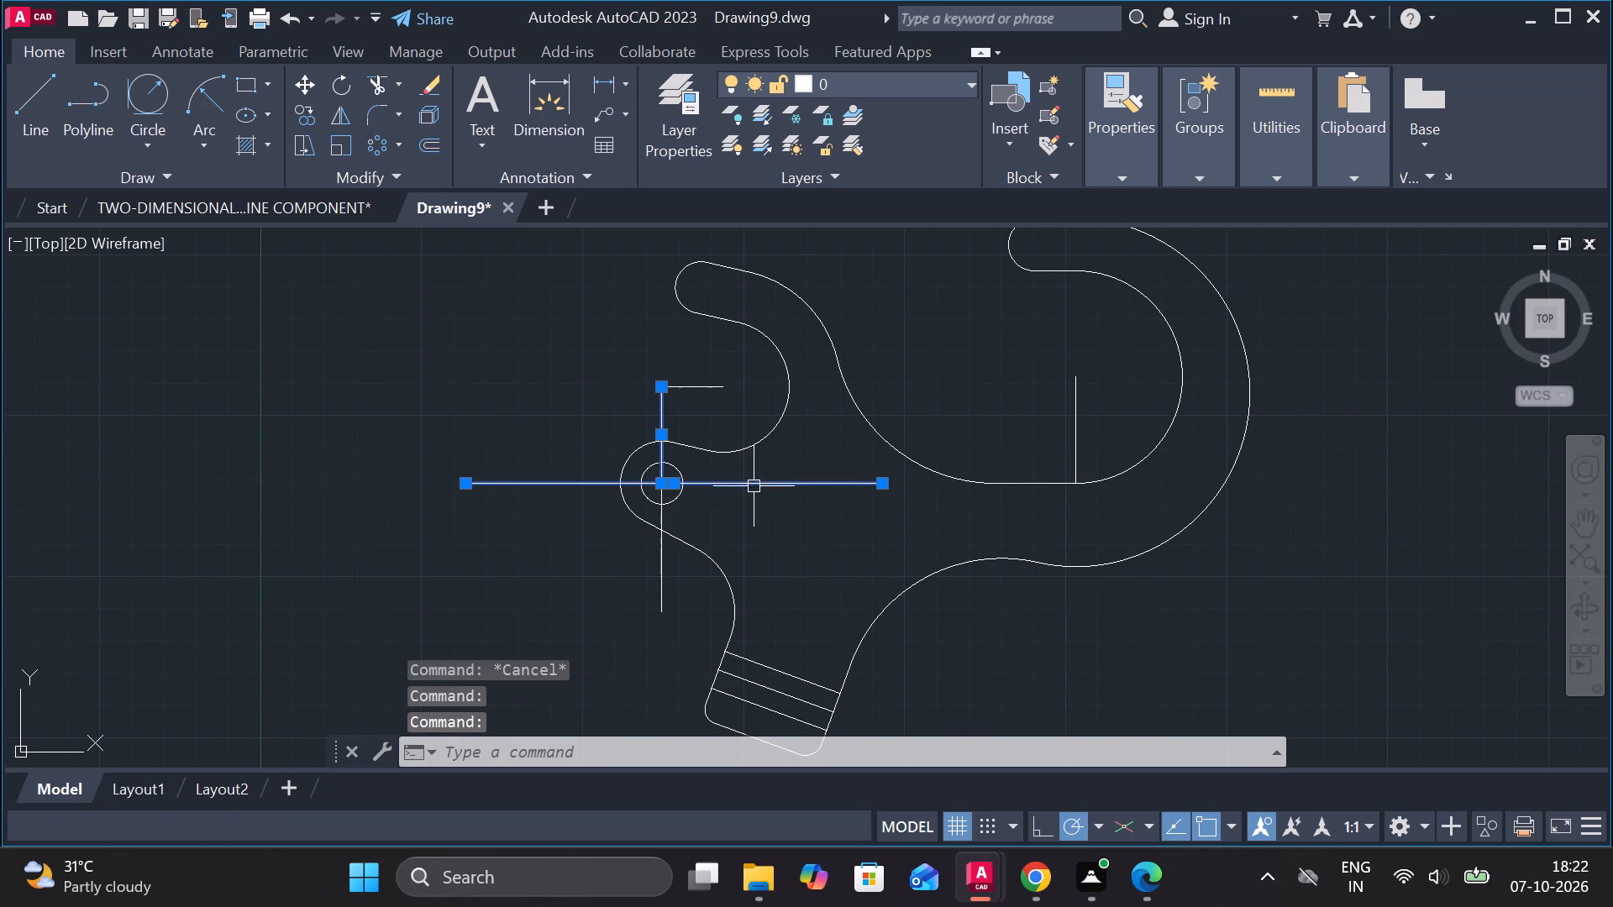
middle_drag(778, 512, 732, 471)
click(1026, 368)
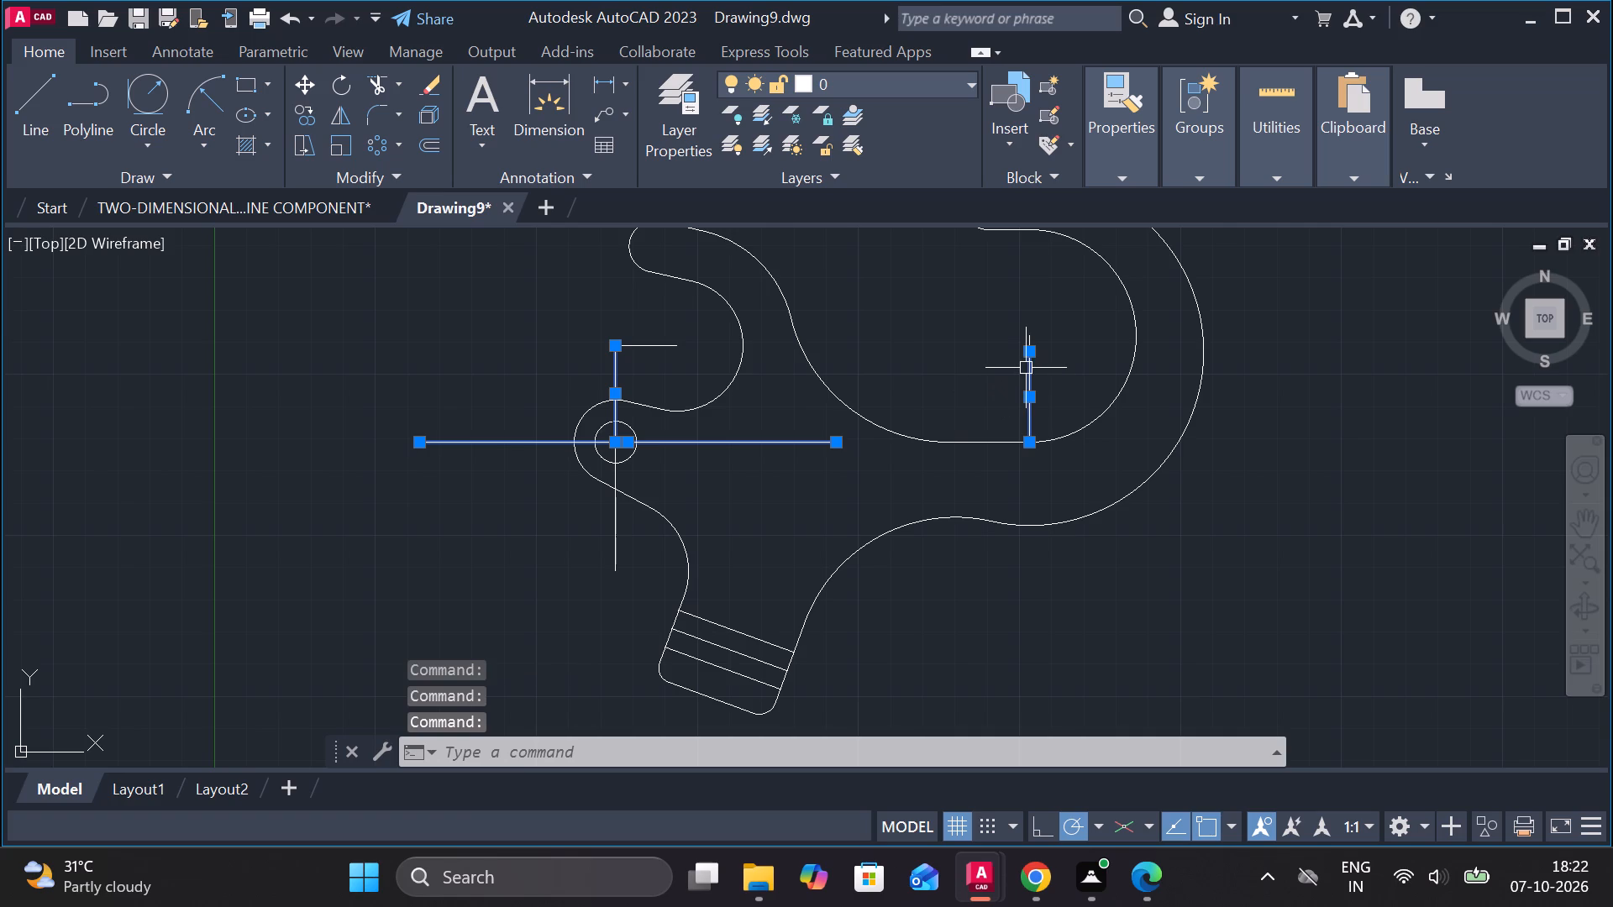
click(1118, 168)
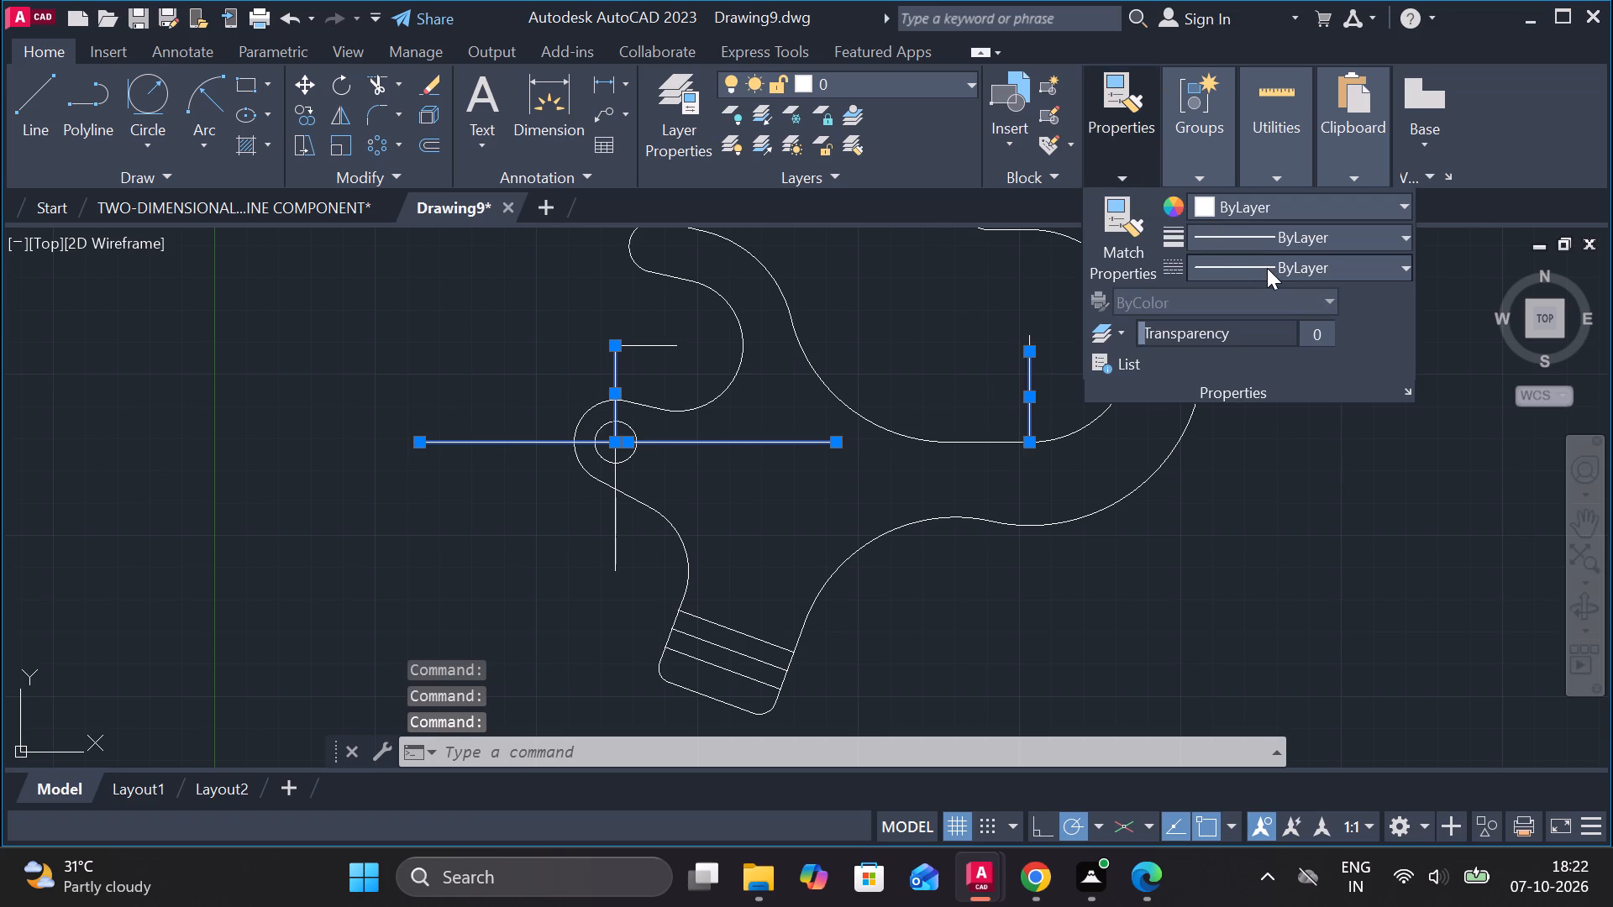
click(1267, 268)
click(1294, 354)
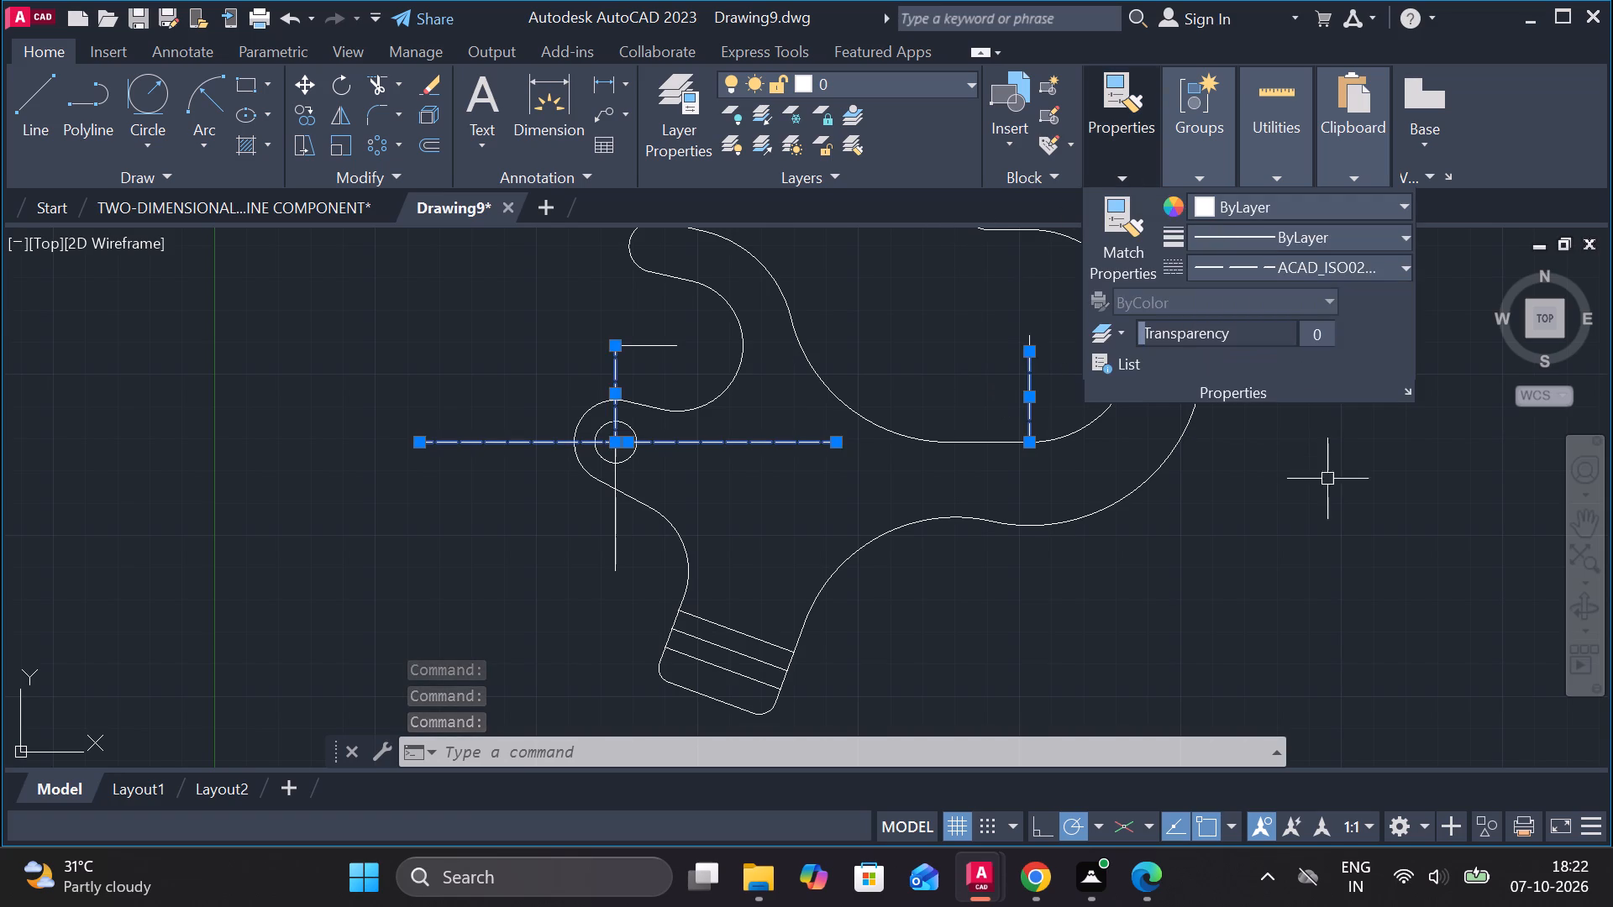
key(Escape)
Assign the ACAD_ISO02W100 linetype to the vertical line running down from the small circle's centre.
click(612, 512)
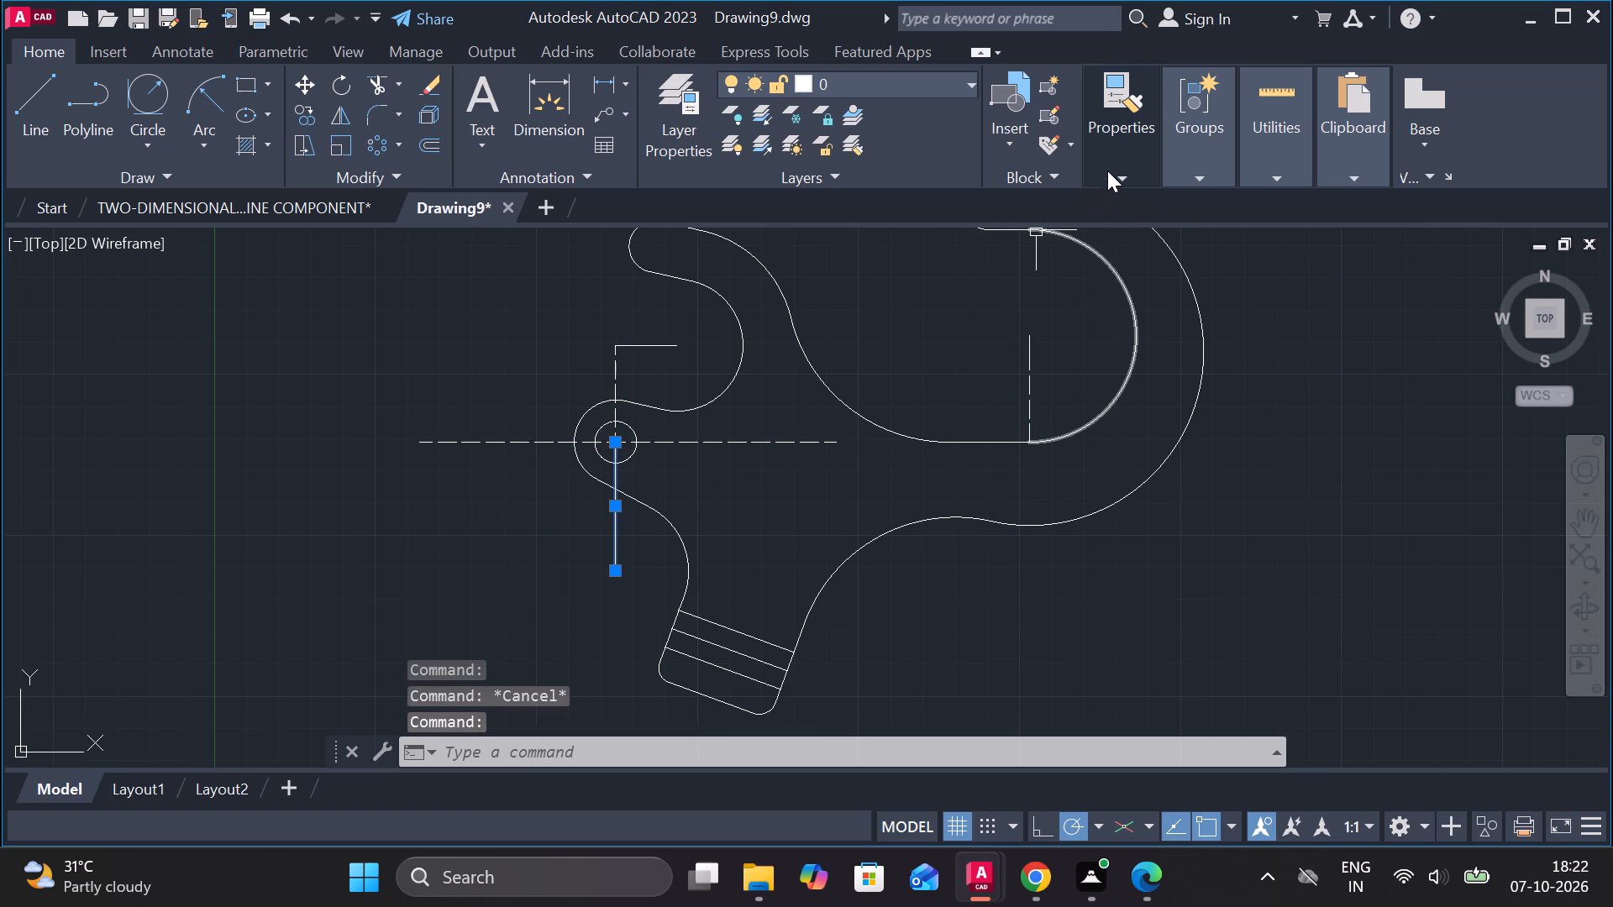
click(1110, 166)
click(1334, 275)
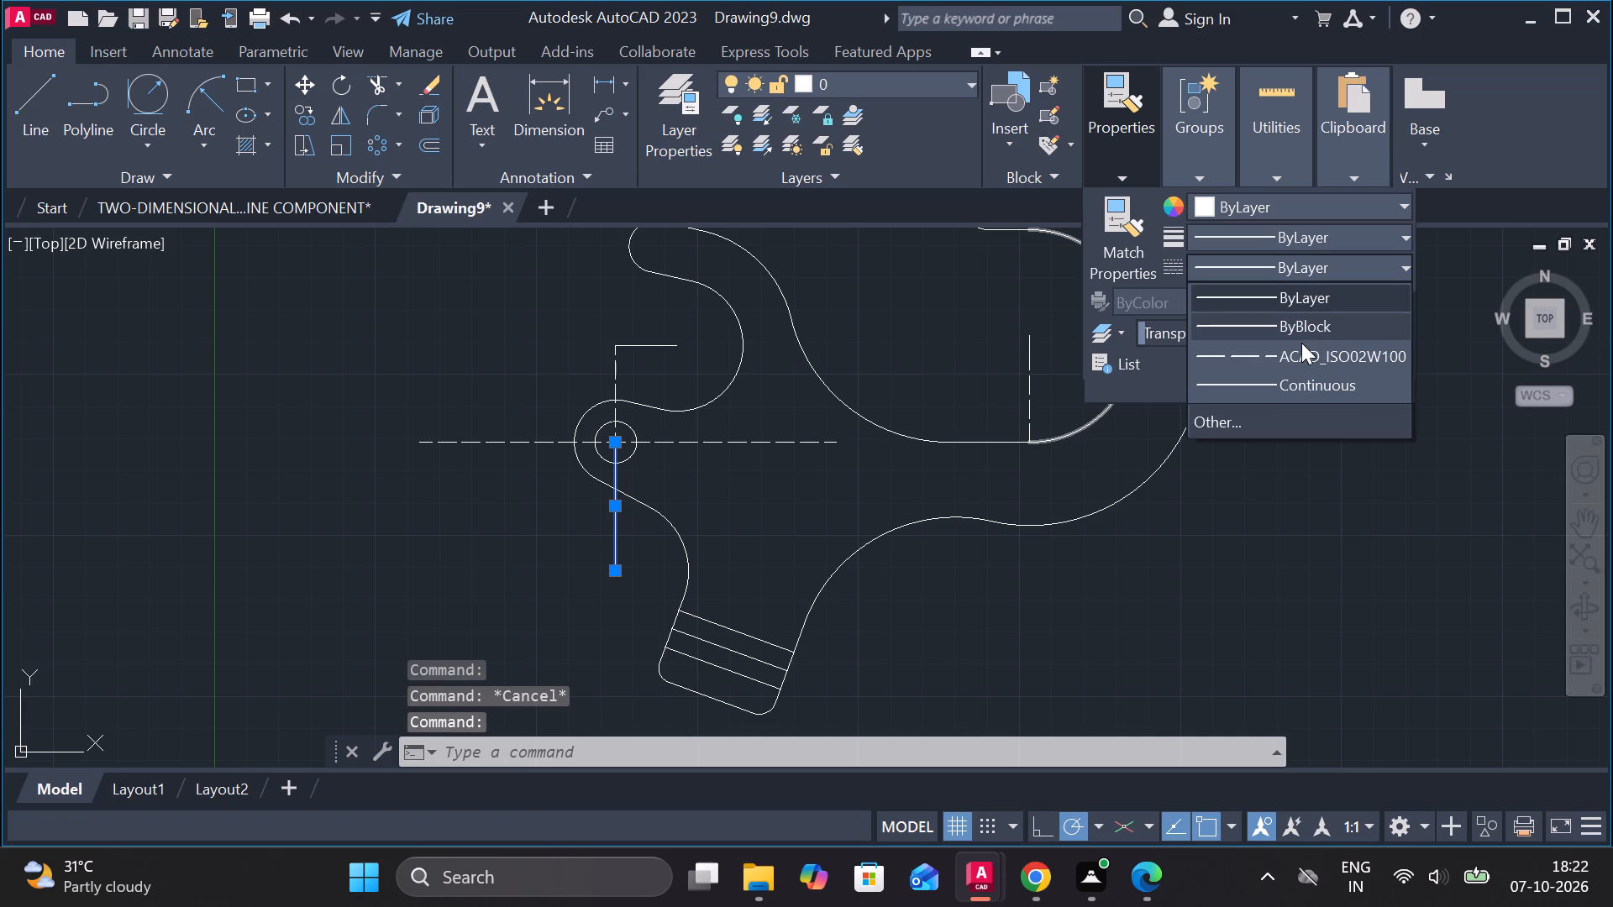
click(1301, 343)
click(1274, 260)
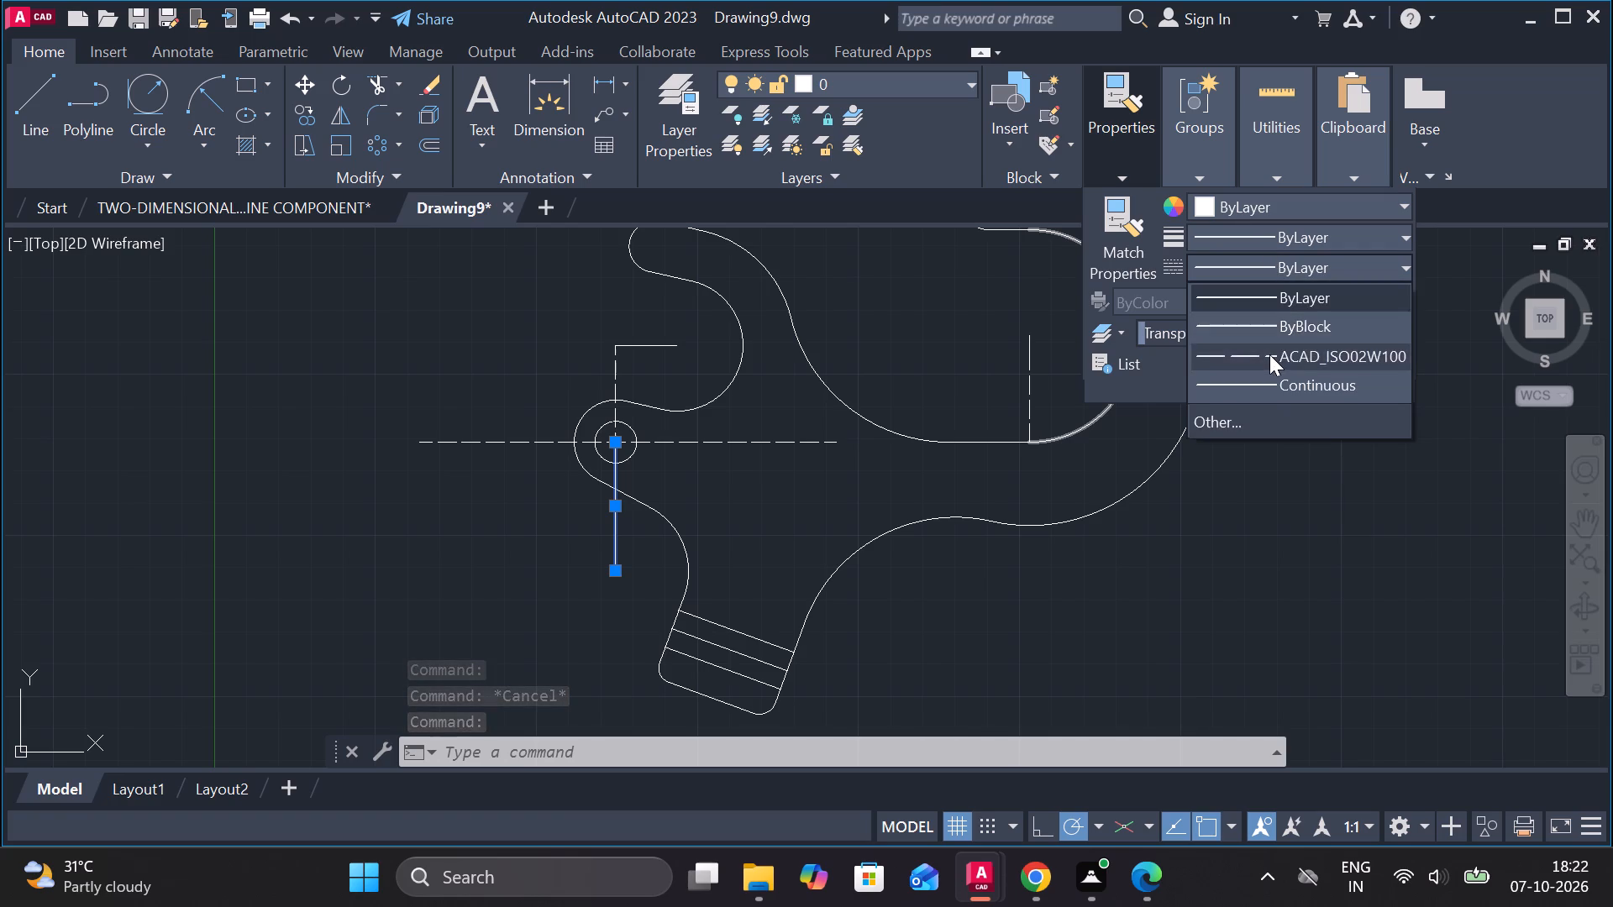
click(1269, 354)
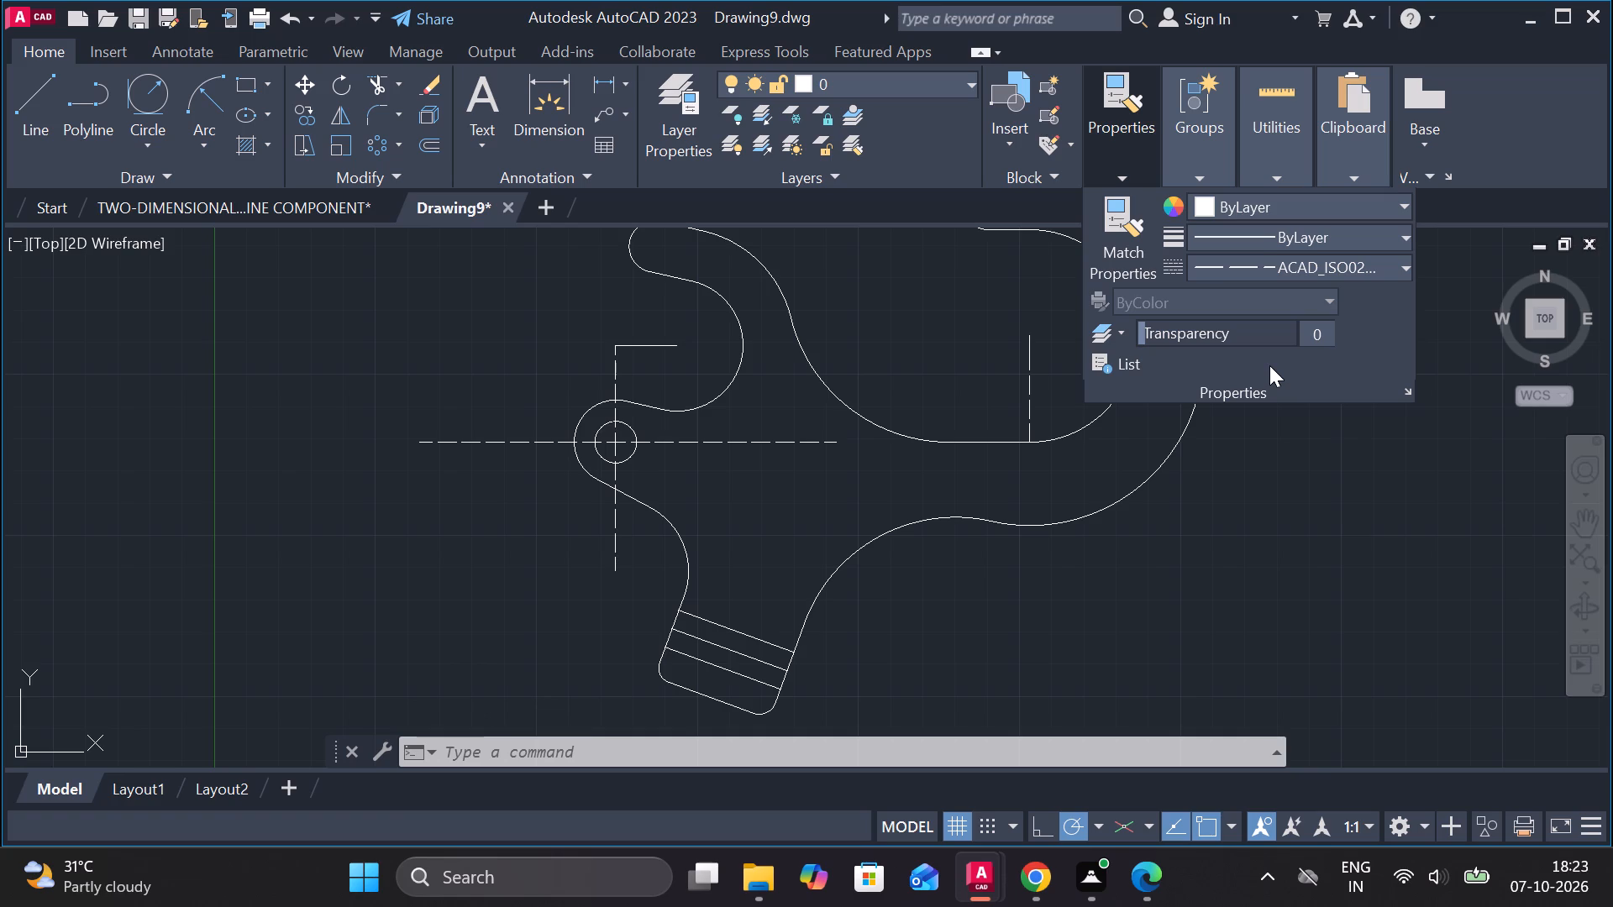
scroll(1144, 493, down, 1)
scroll(931, 449, up, 1)
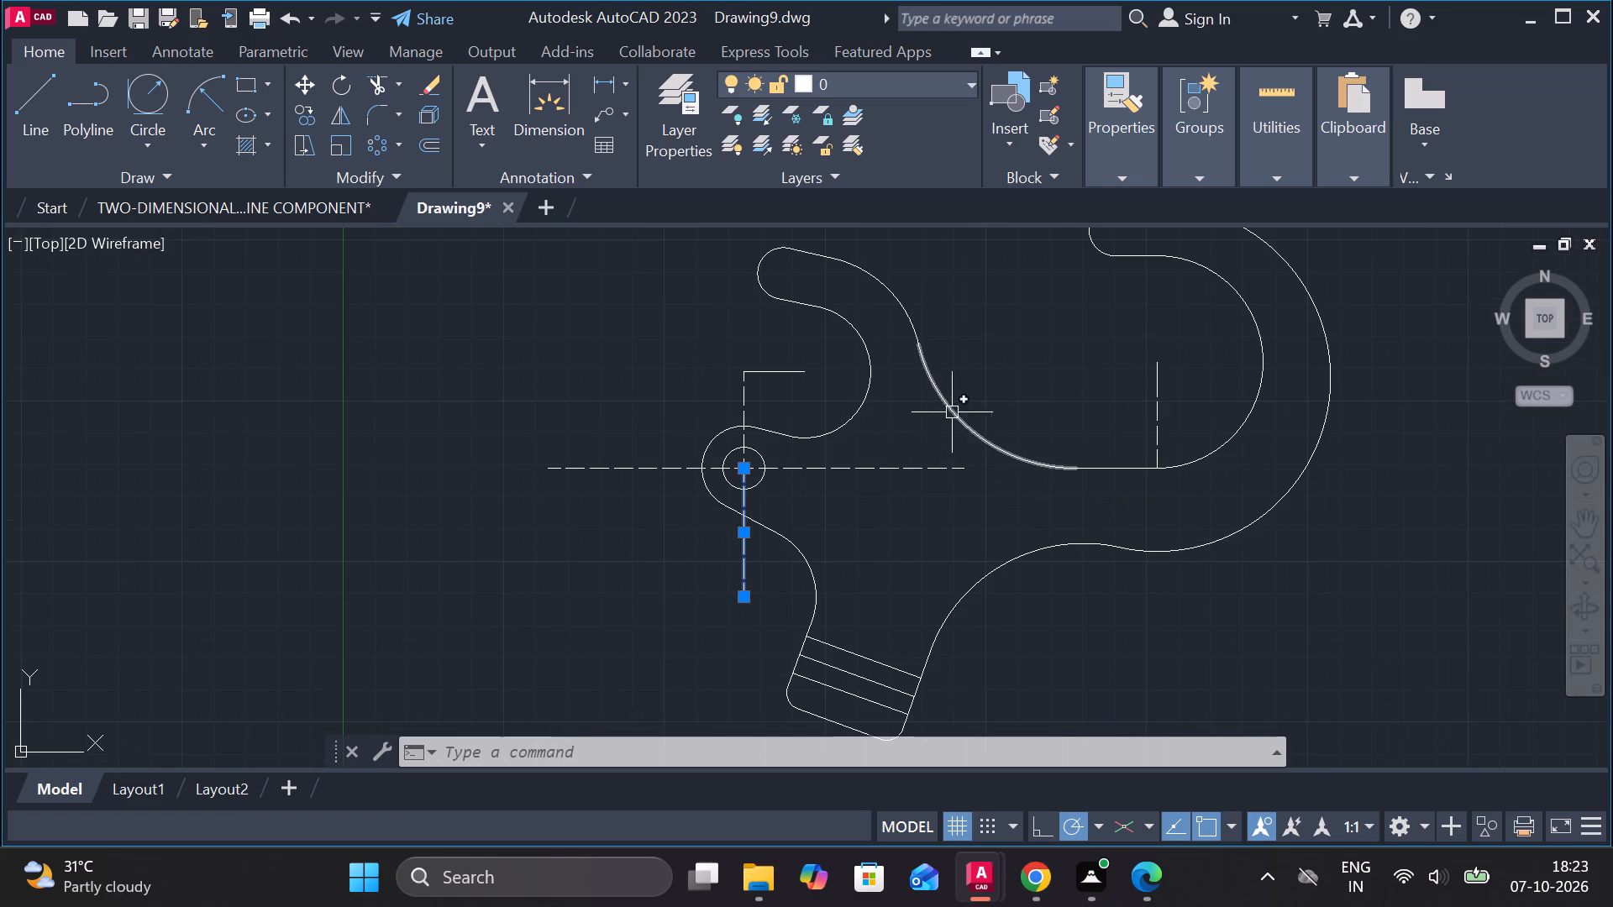
key(Escape)
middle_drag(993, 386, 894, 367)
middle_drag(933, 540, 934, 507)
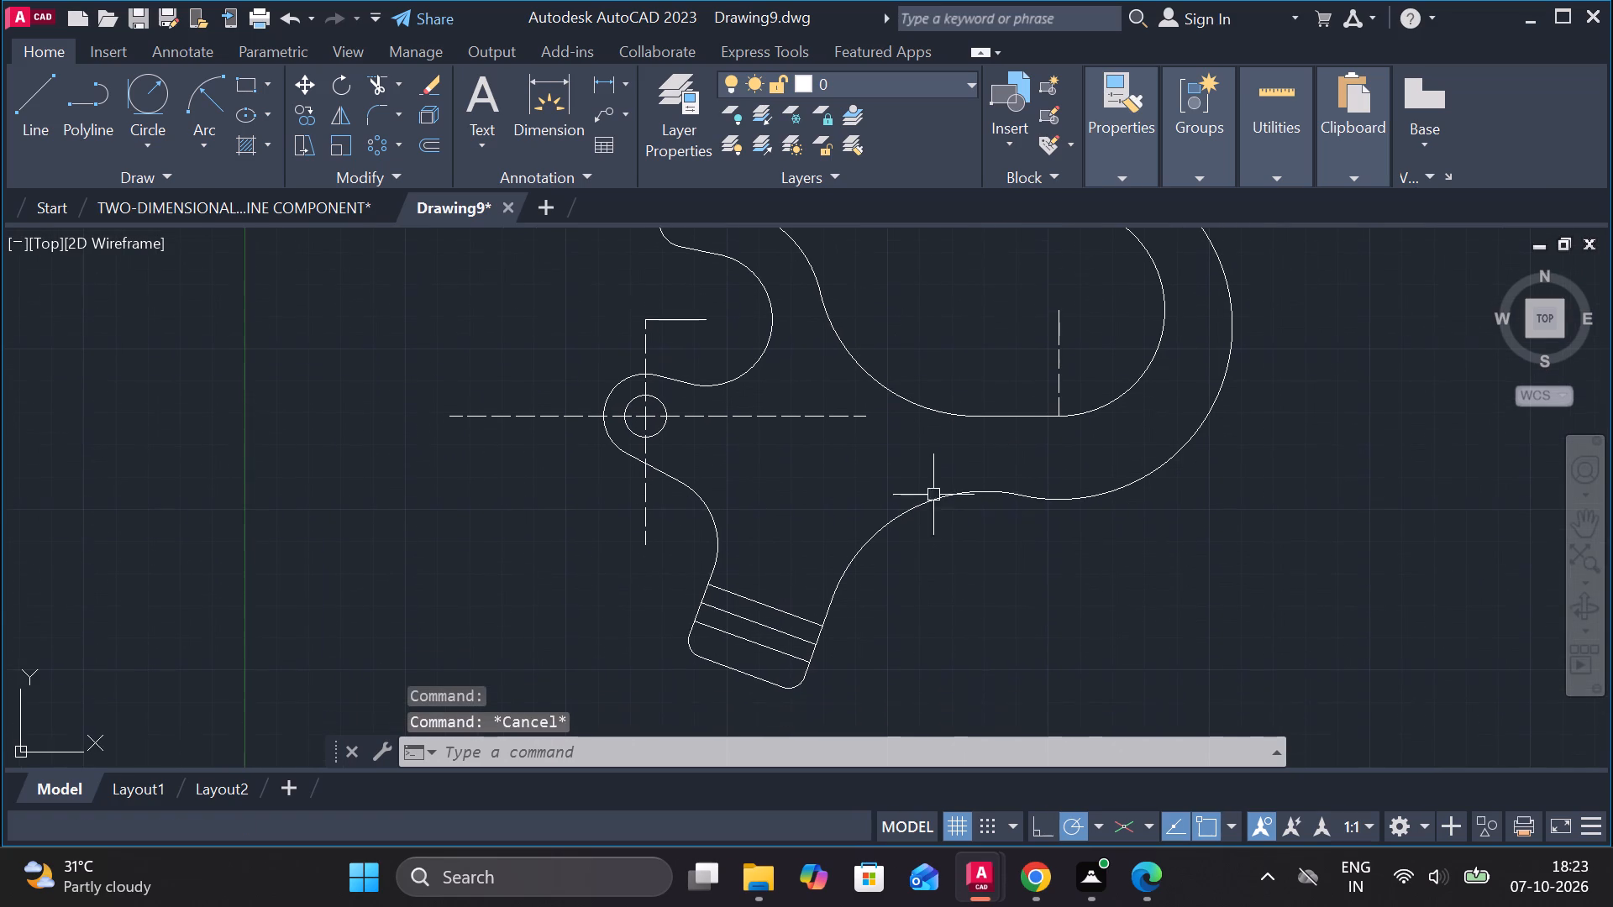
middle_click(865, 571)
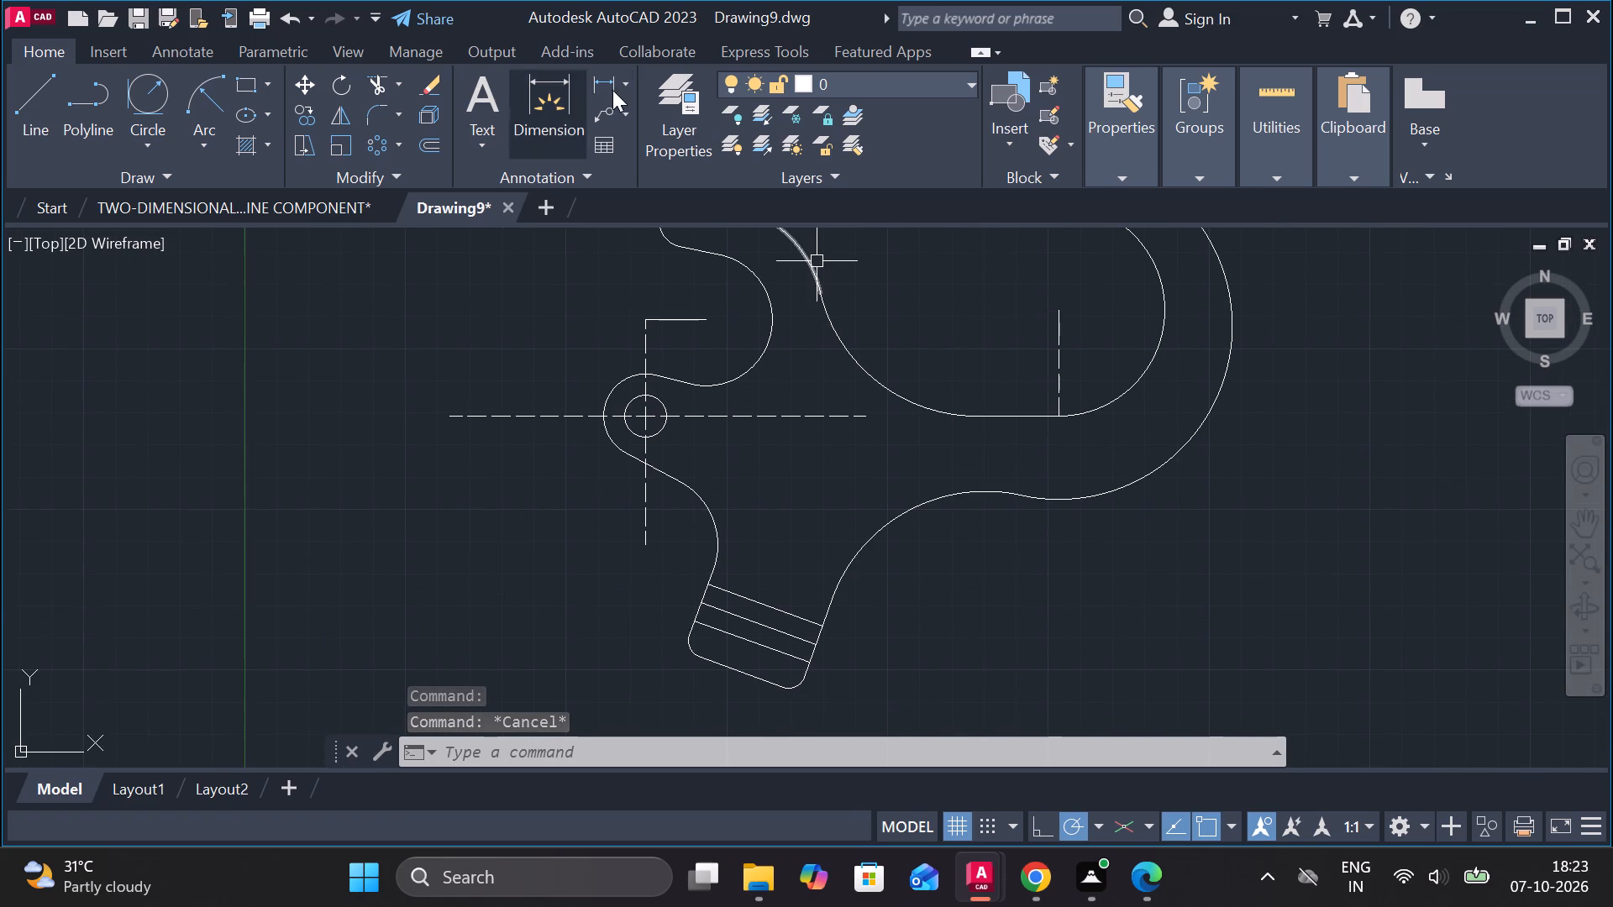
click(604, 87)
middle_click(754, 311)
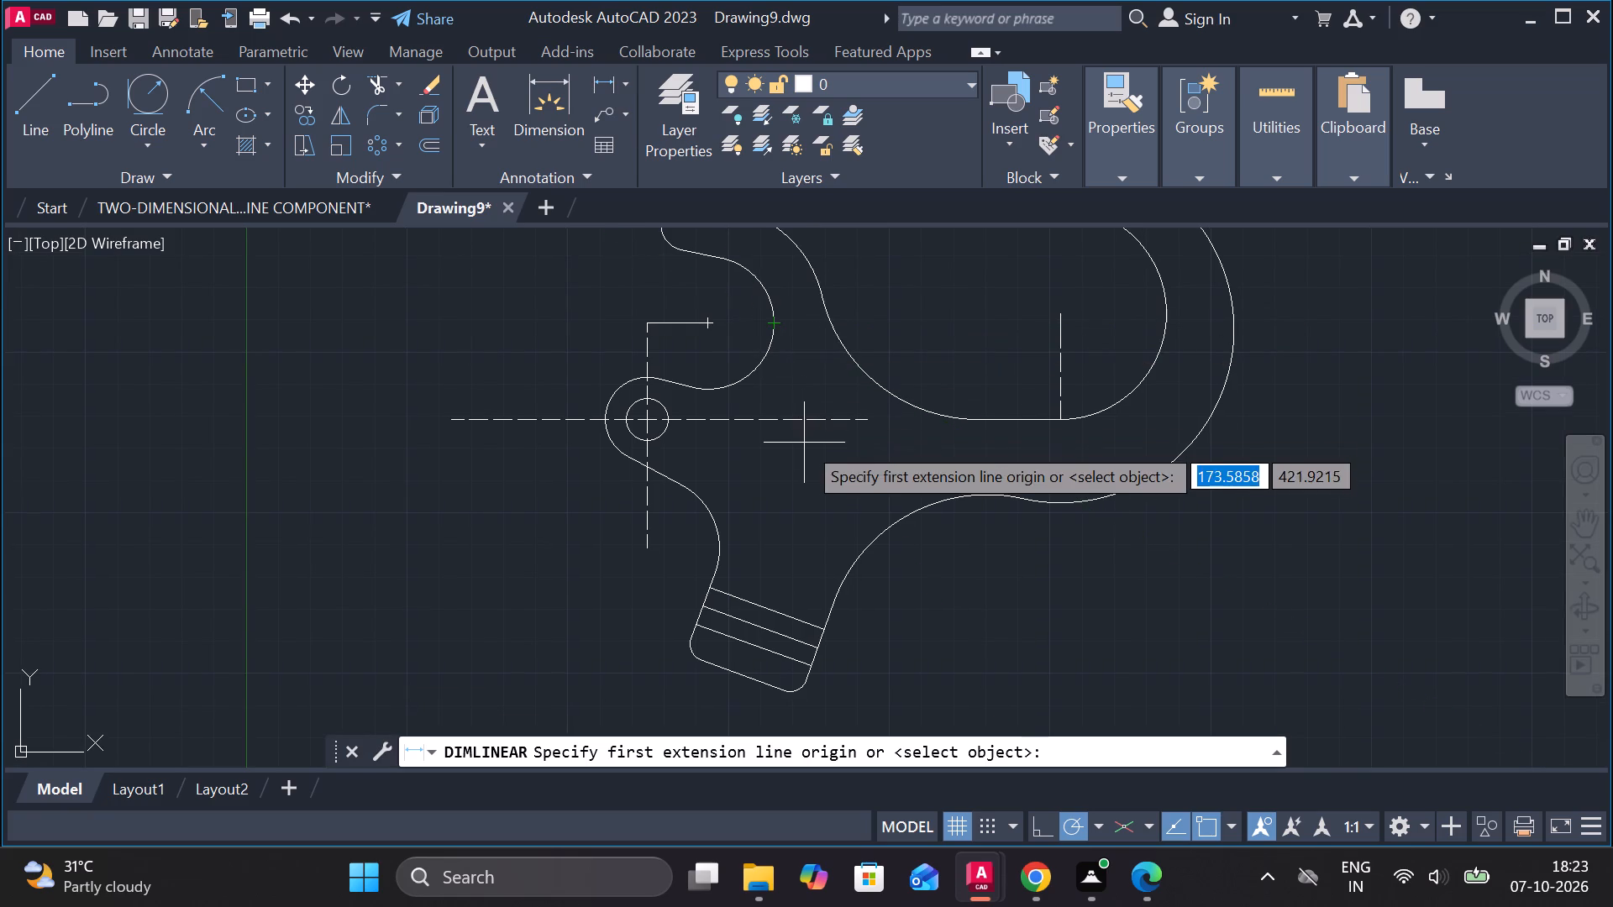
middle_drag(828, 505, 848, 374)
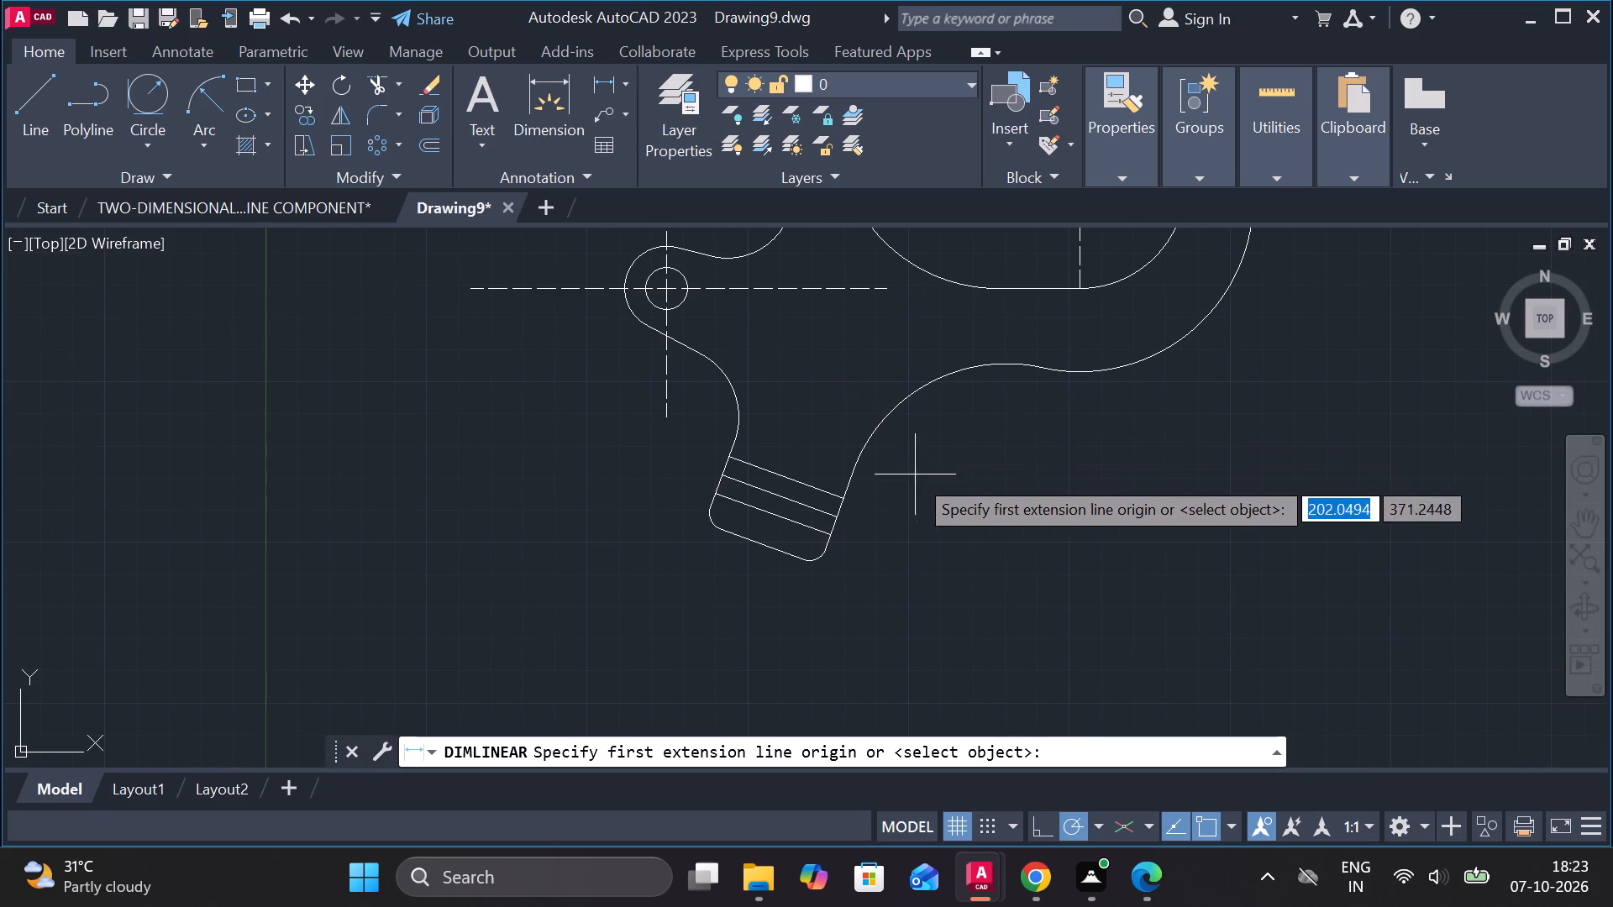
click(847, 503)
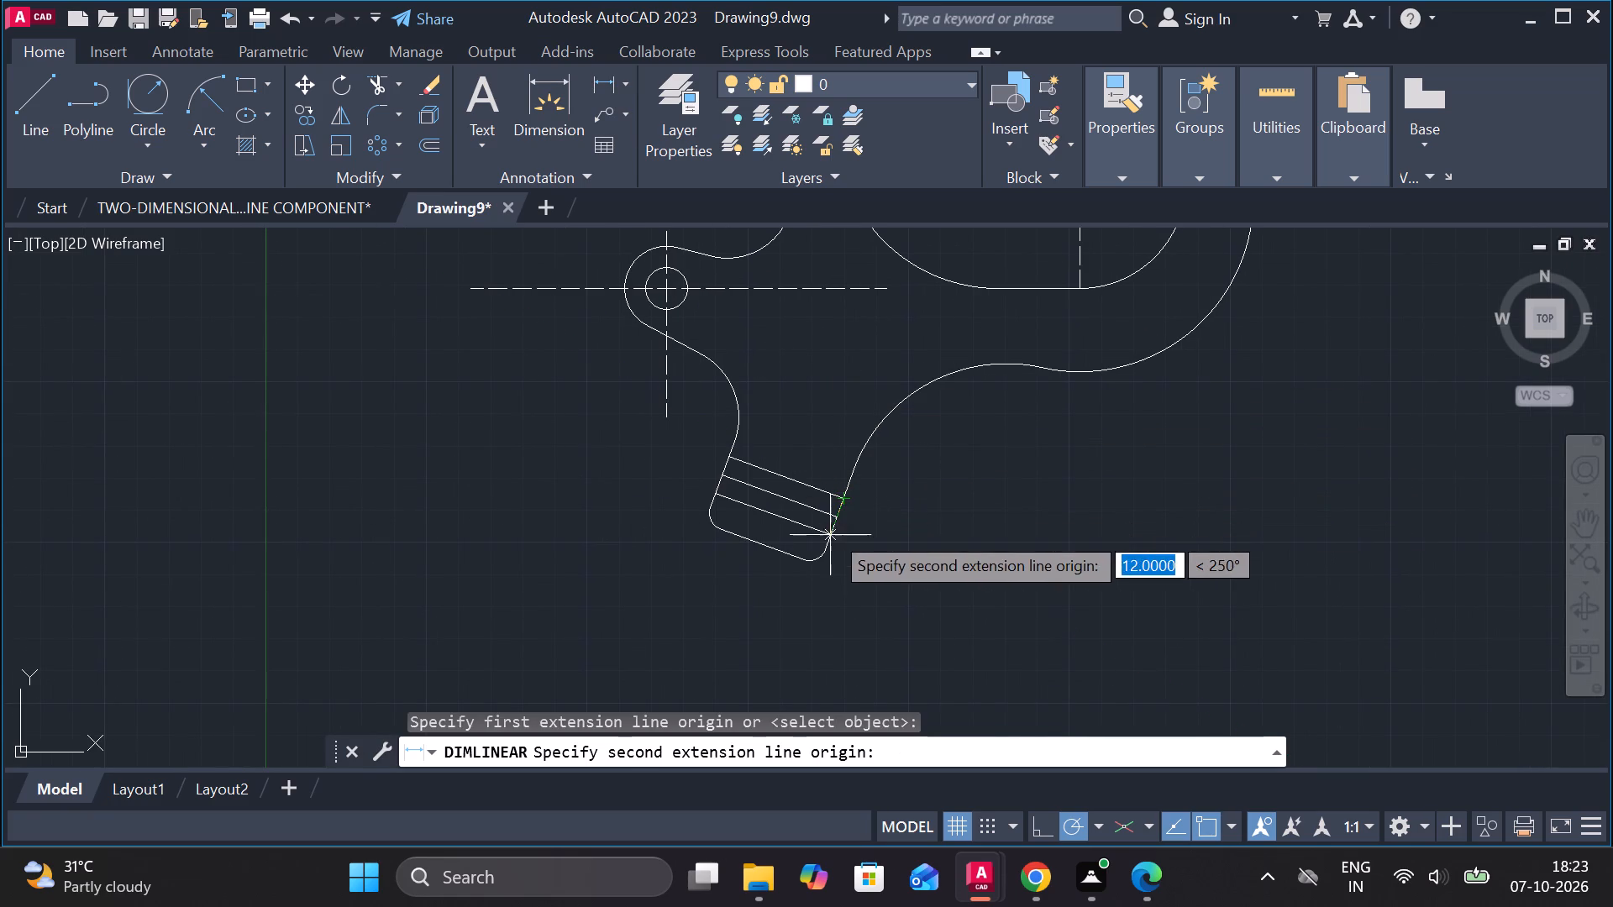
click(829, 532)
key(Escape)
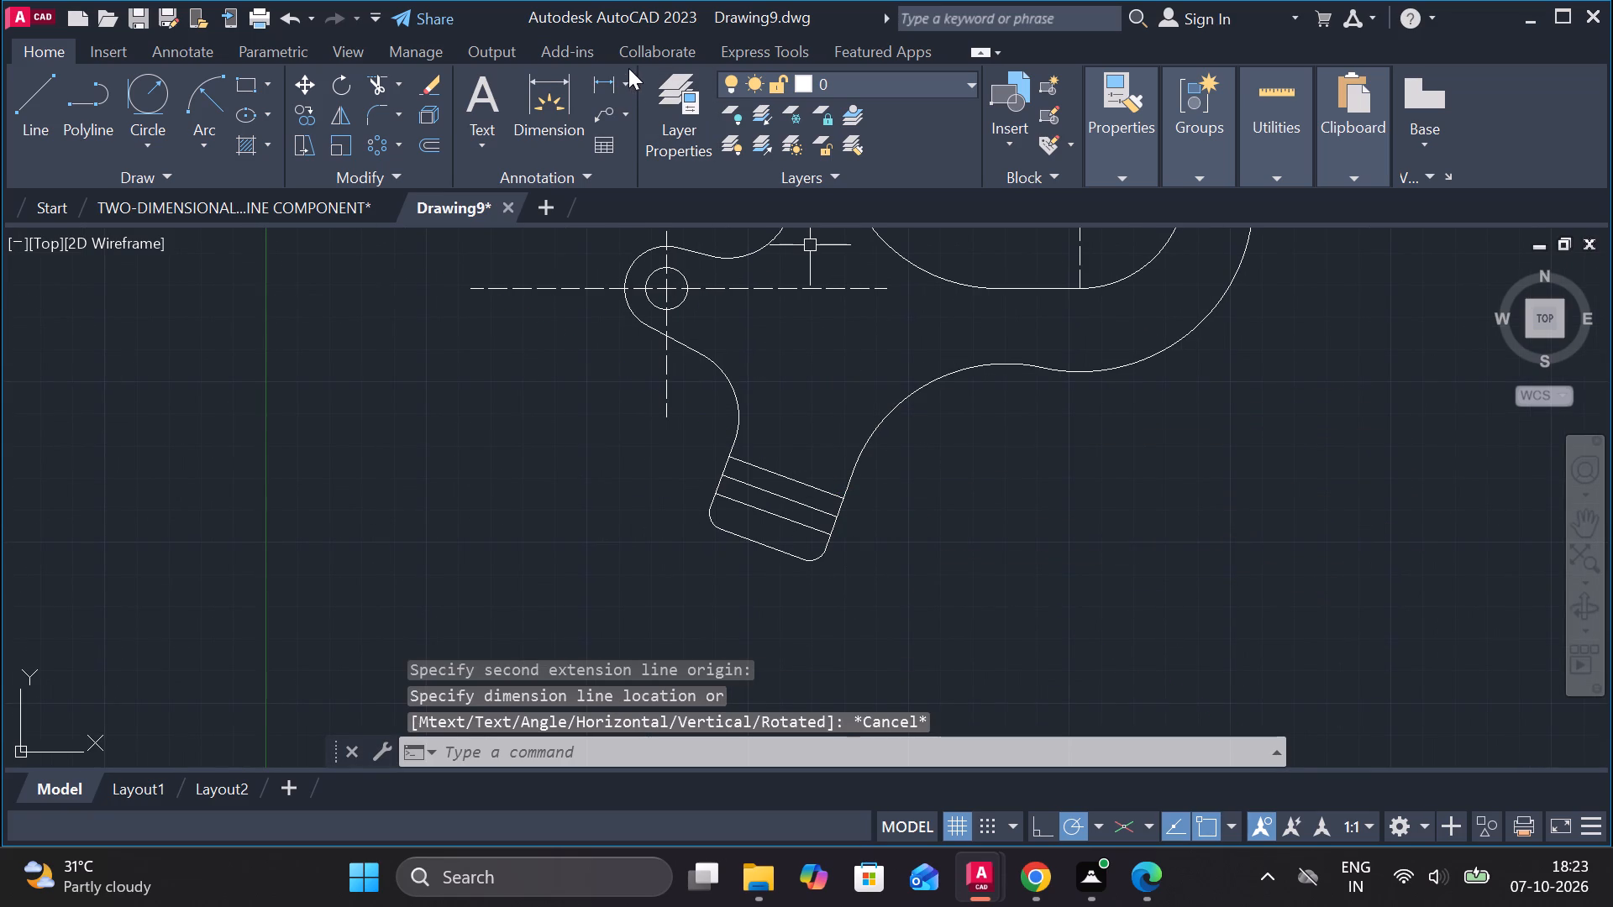
Add an aligned dimension between the first and third parallel lines across the shank, placed outside its edge on the large-hook side.
click(633, 87)
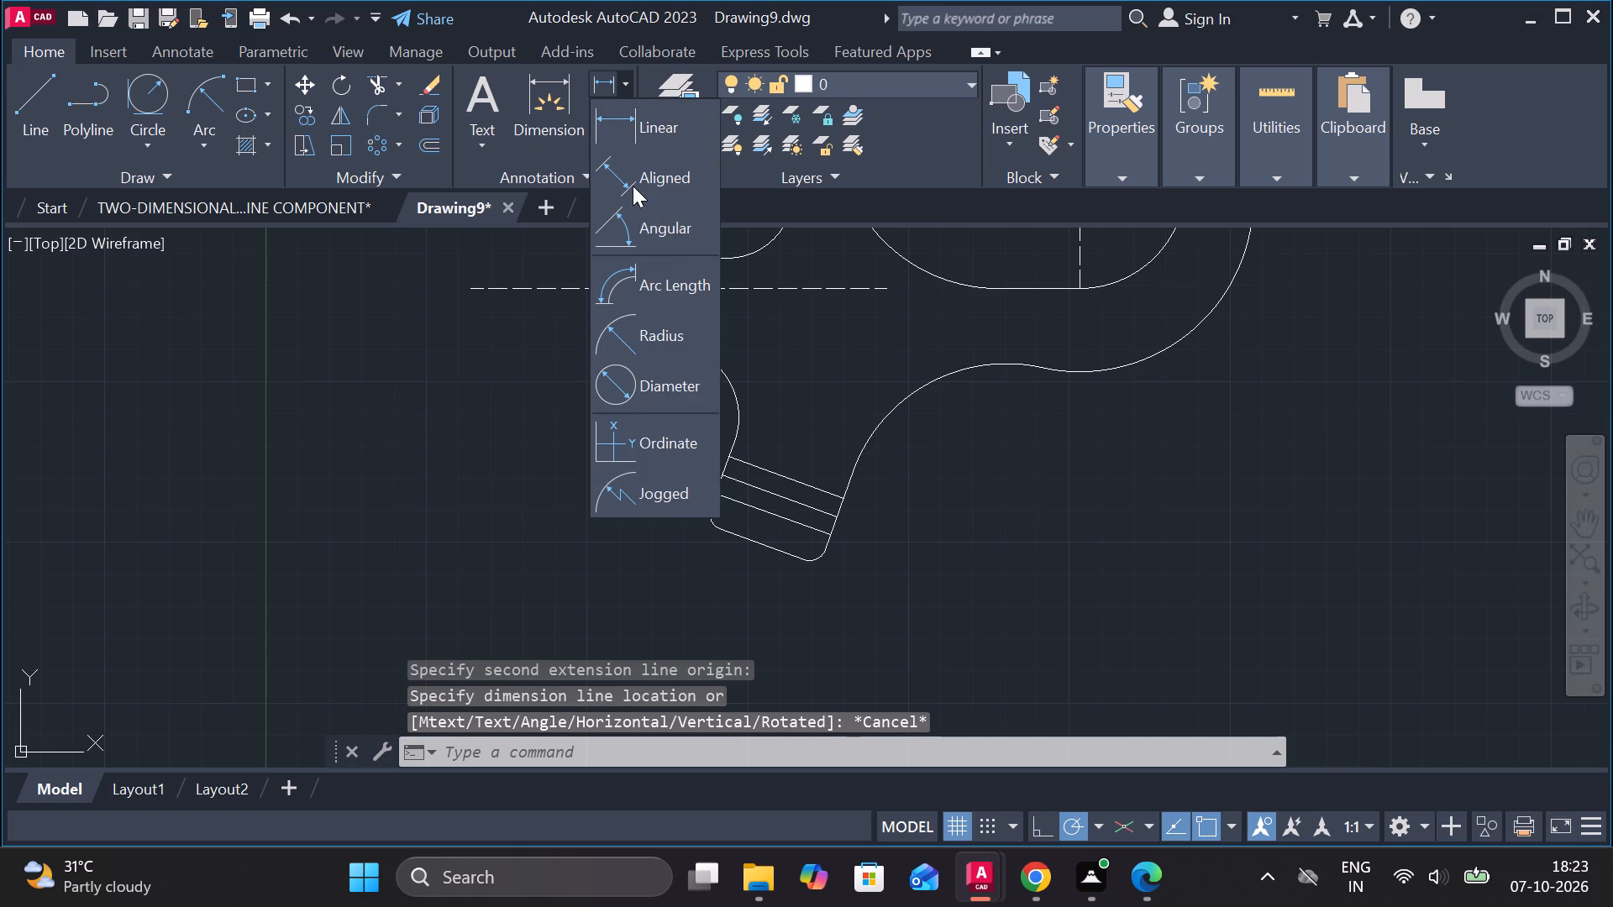
click(633, 181)
scroll(835, 466, up, 4)
middle_drag(873, 495, 873, 415)
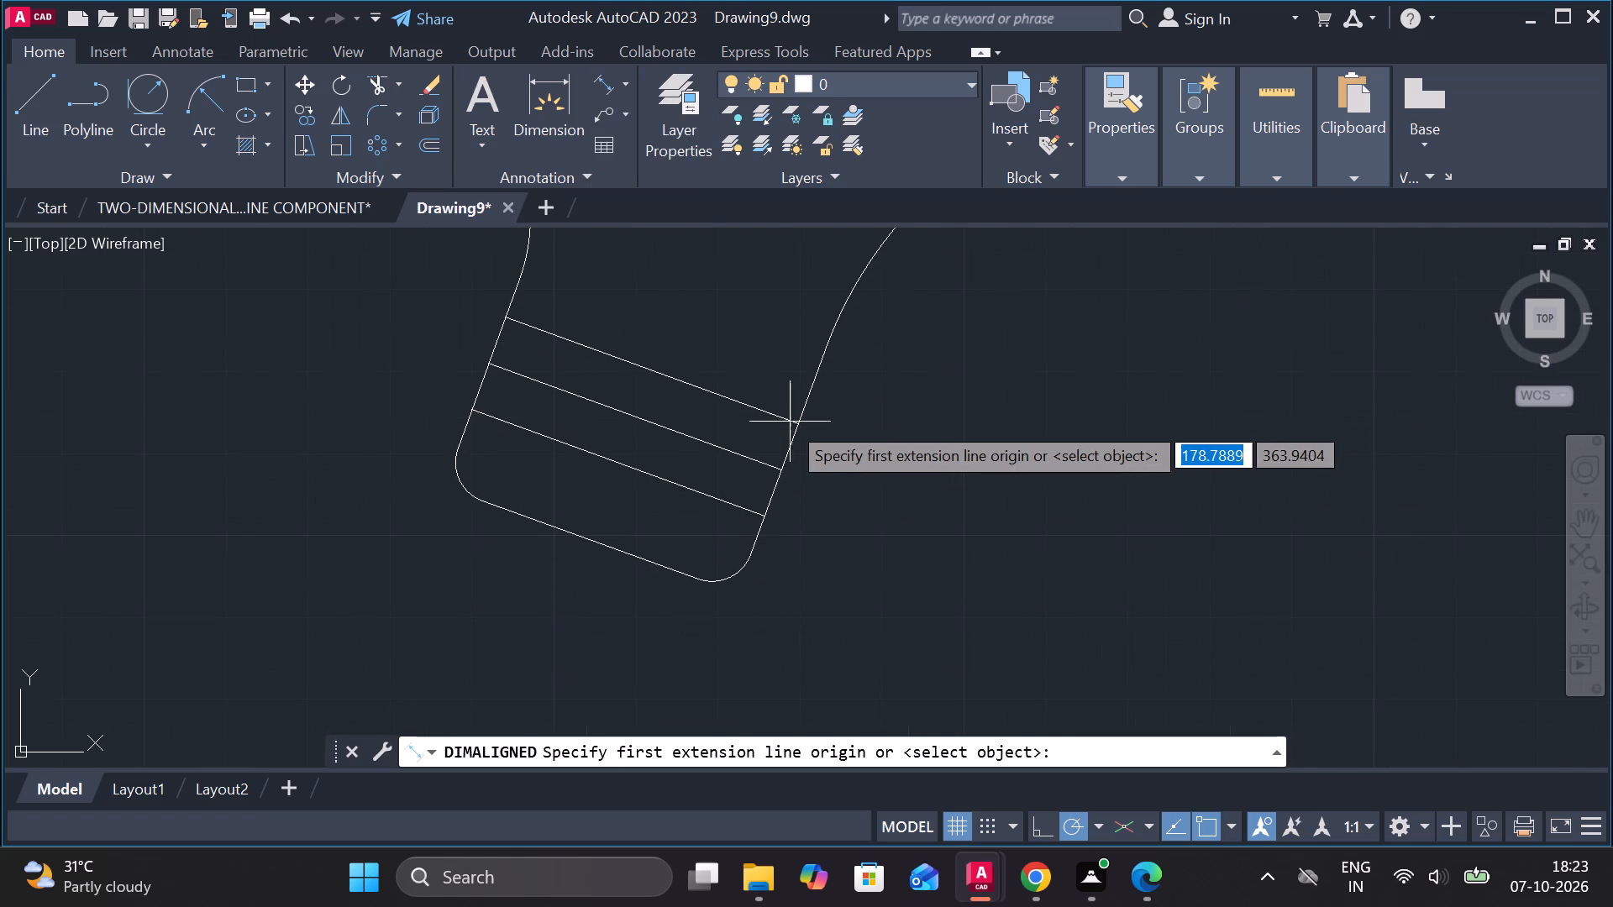
click(792, 426)
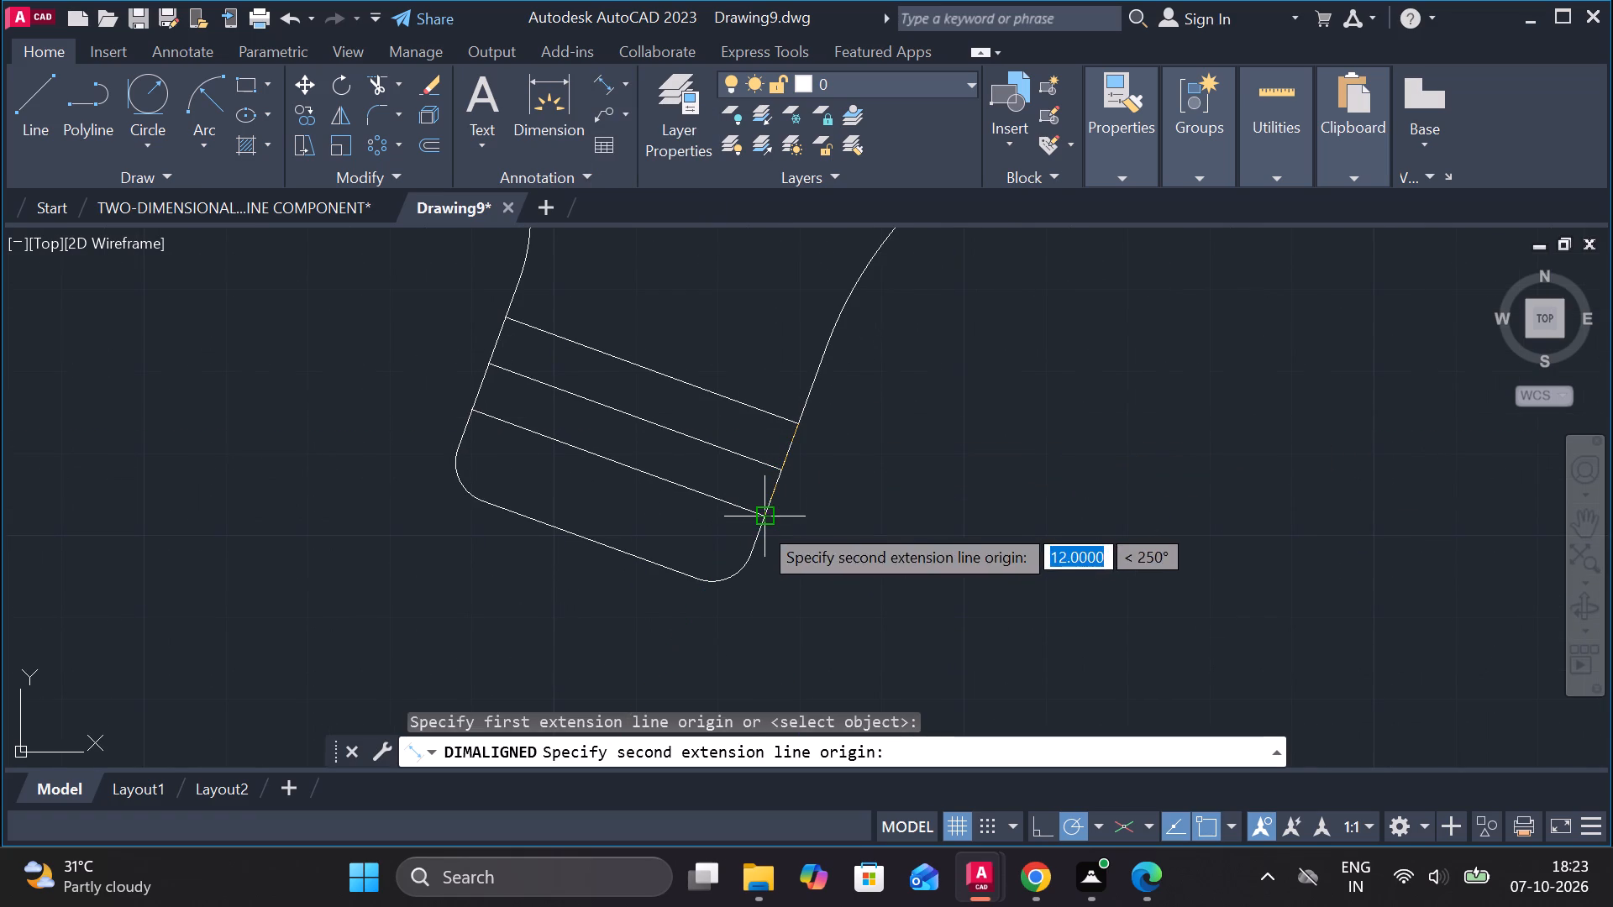
click(759, 523)
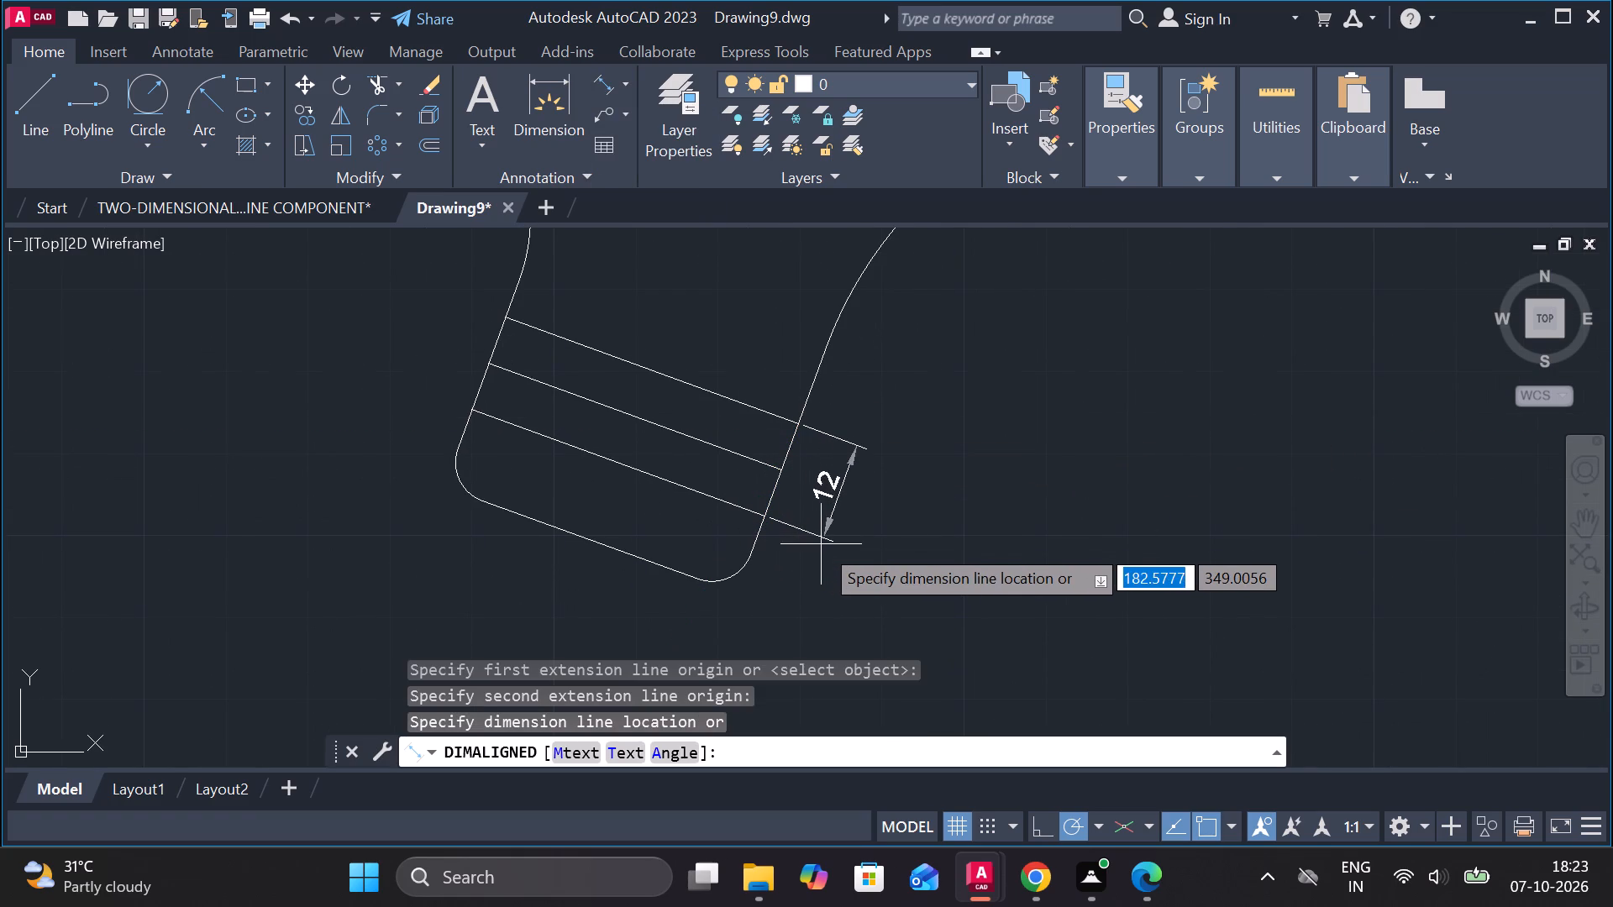
click(940, 585)
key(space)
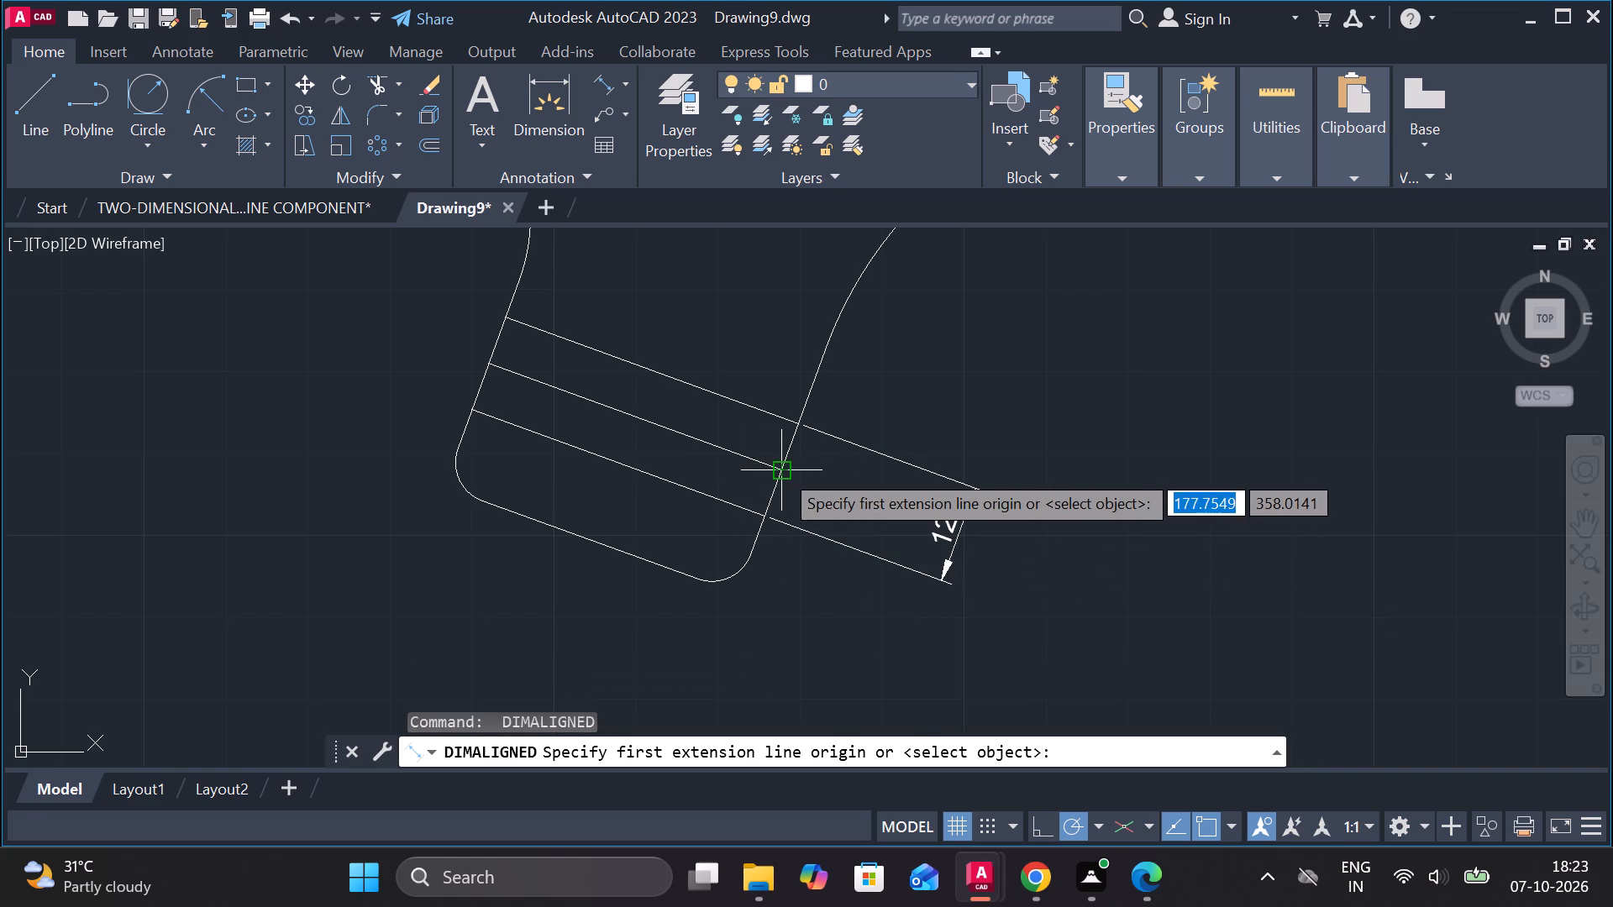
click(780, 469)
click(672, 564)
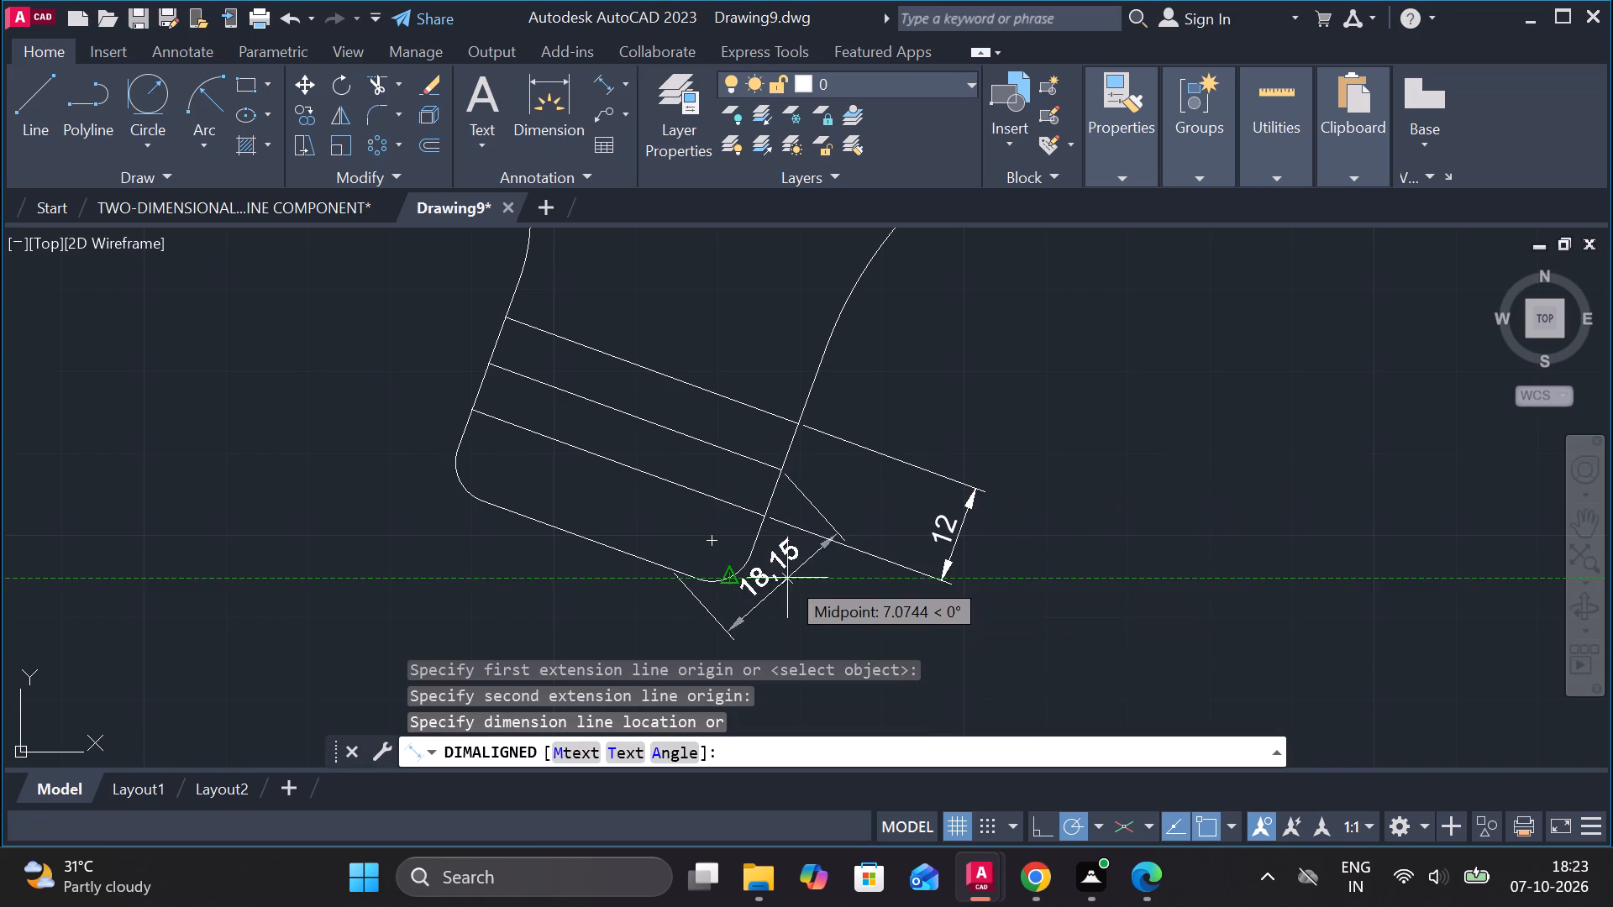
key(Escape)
Add an aligned dimension from the middle shank line to the shank's bottom edge, placed outside the edge opposite the first dimension.
key(space)
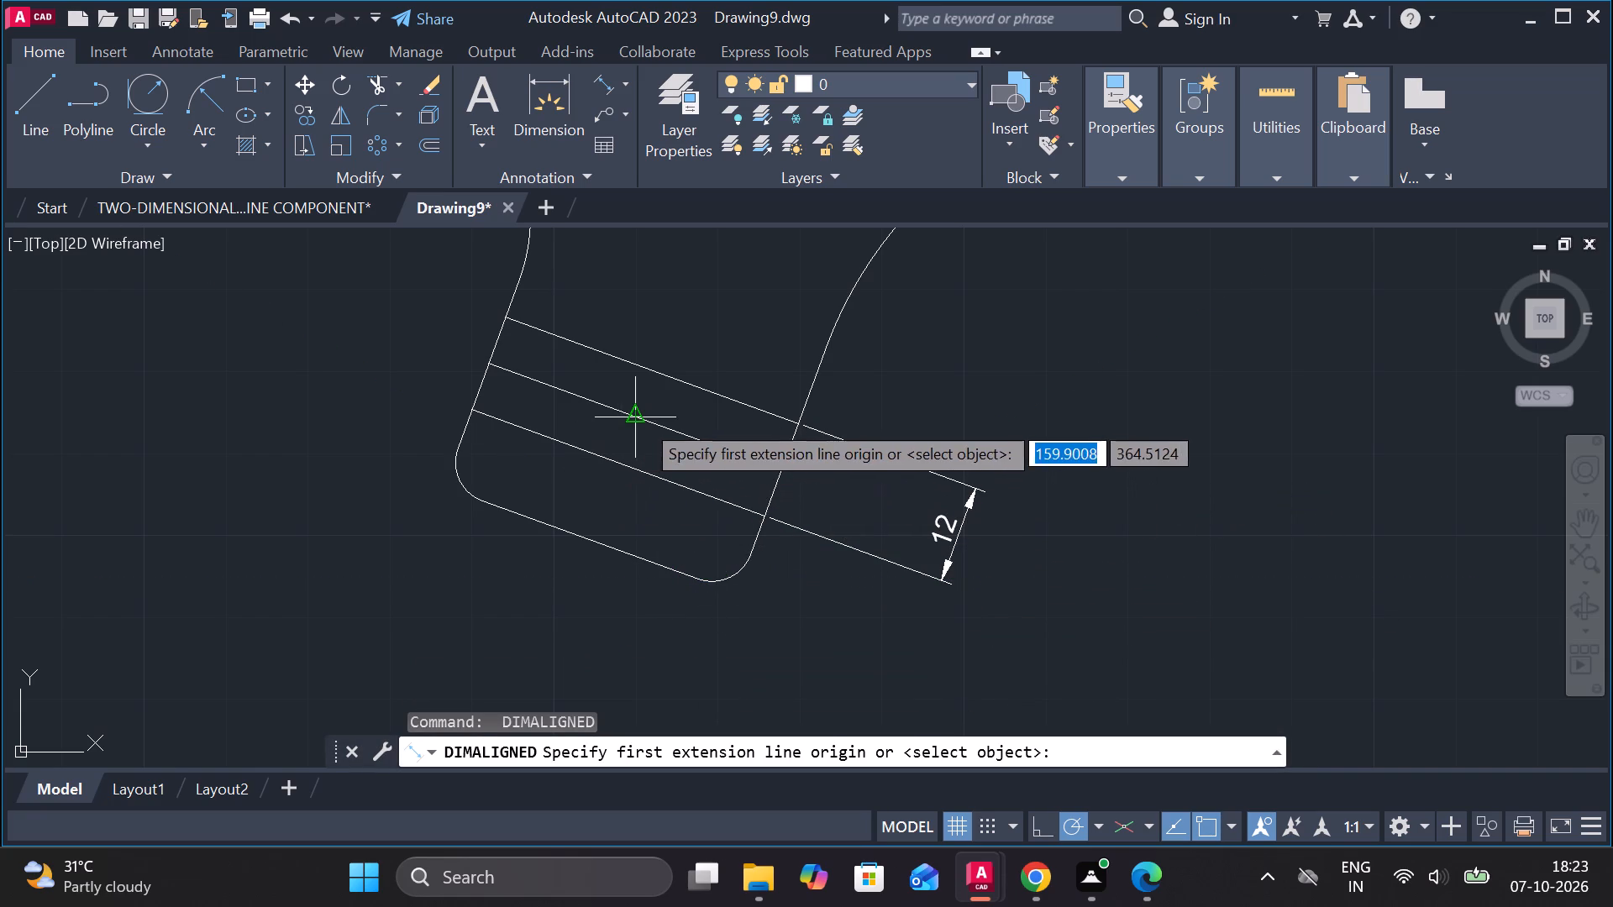
click(642, 420)
click(591, 536)
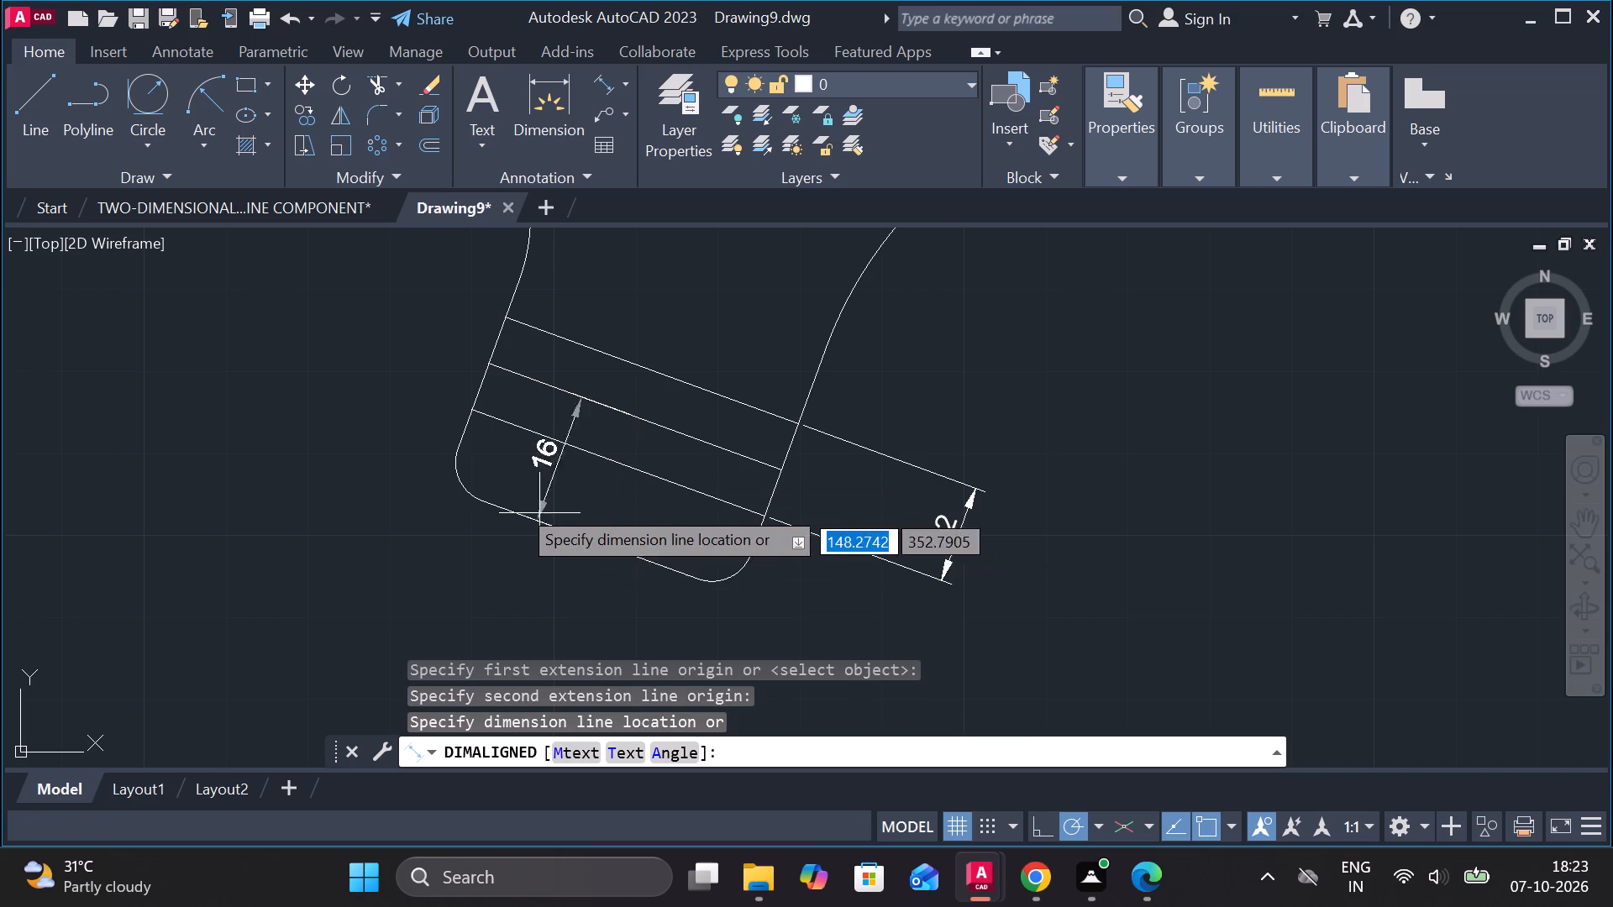
click(400, 450)
scroll(428, 450, down, 1)
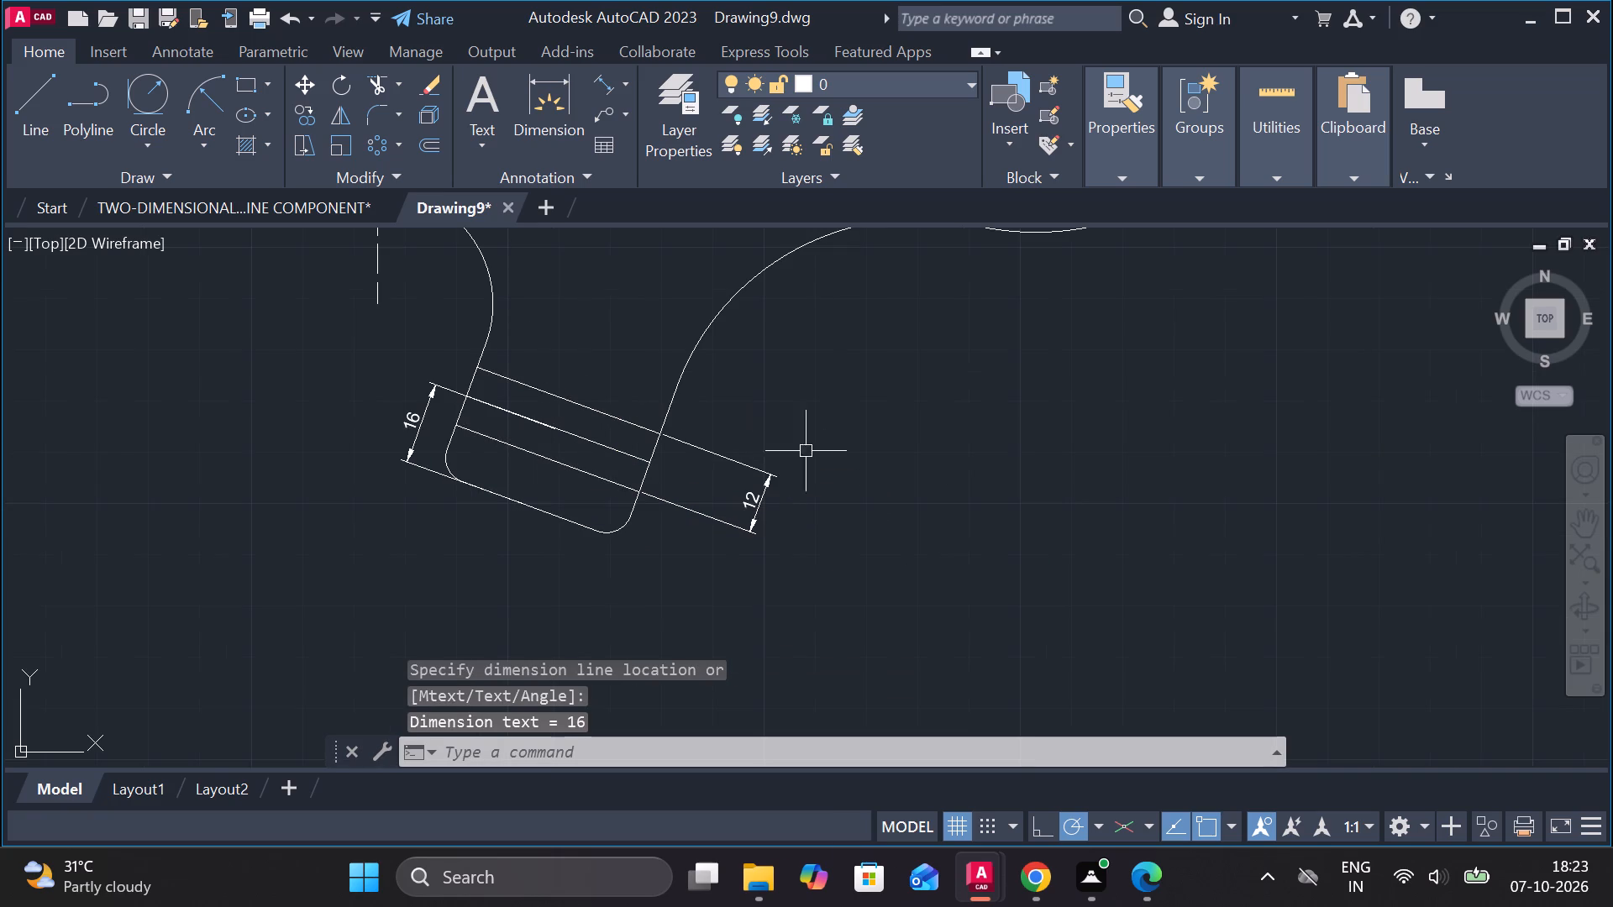
Move the 12 dimension's line and text closer to the shank's edge.
key(grave)
key(Escape)
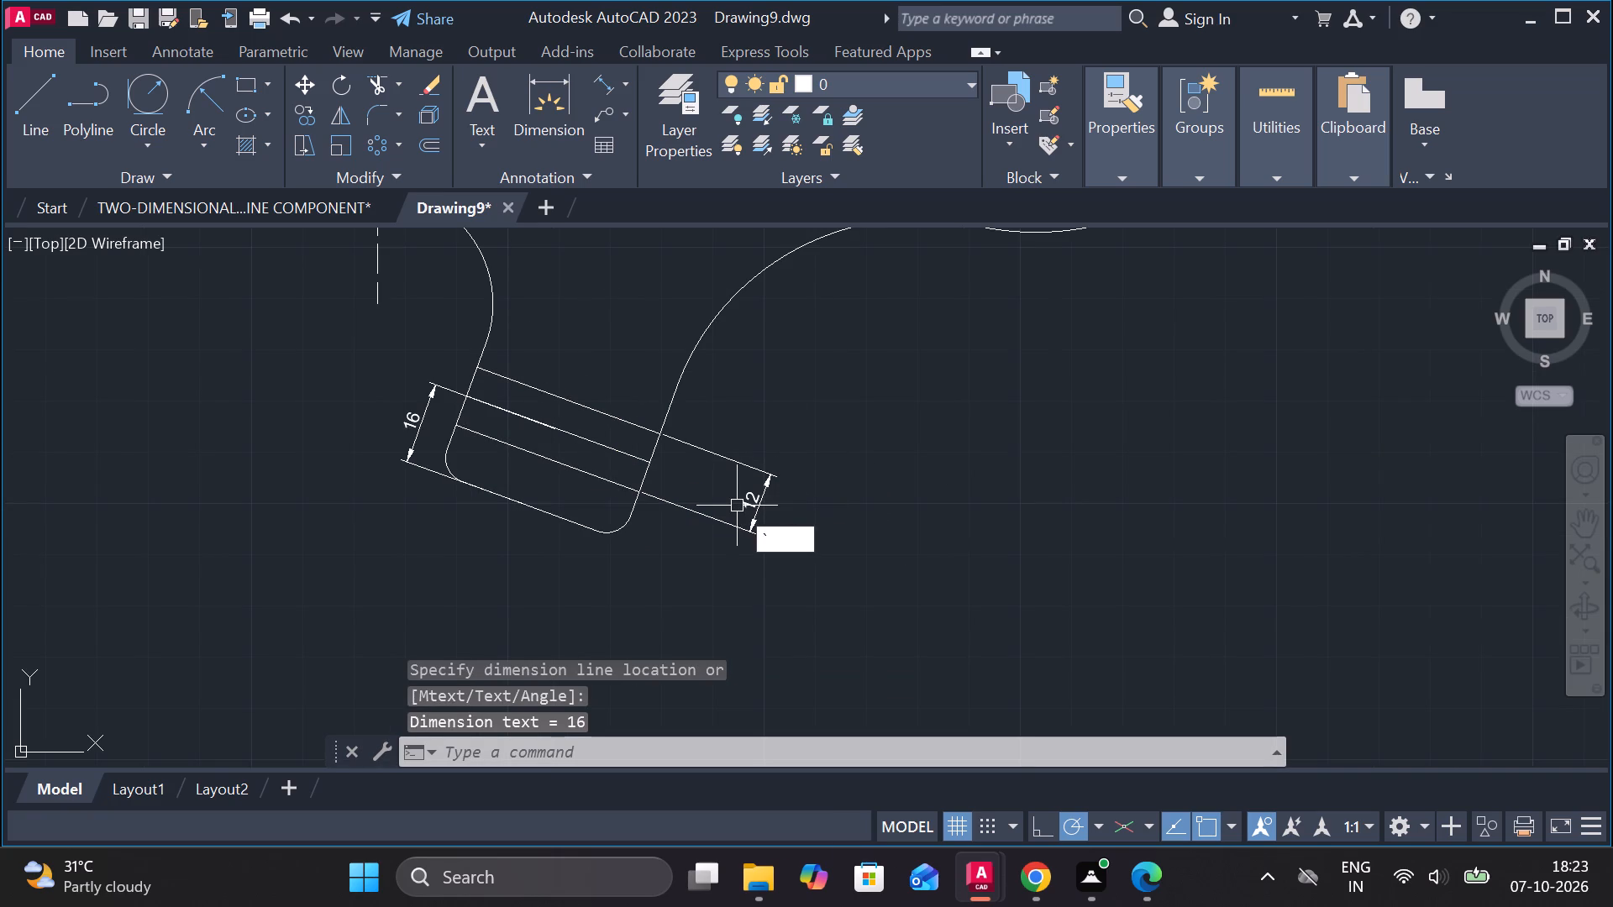
click(749, 508)
click(753, 504)
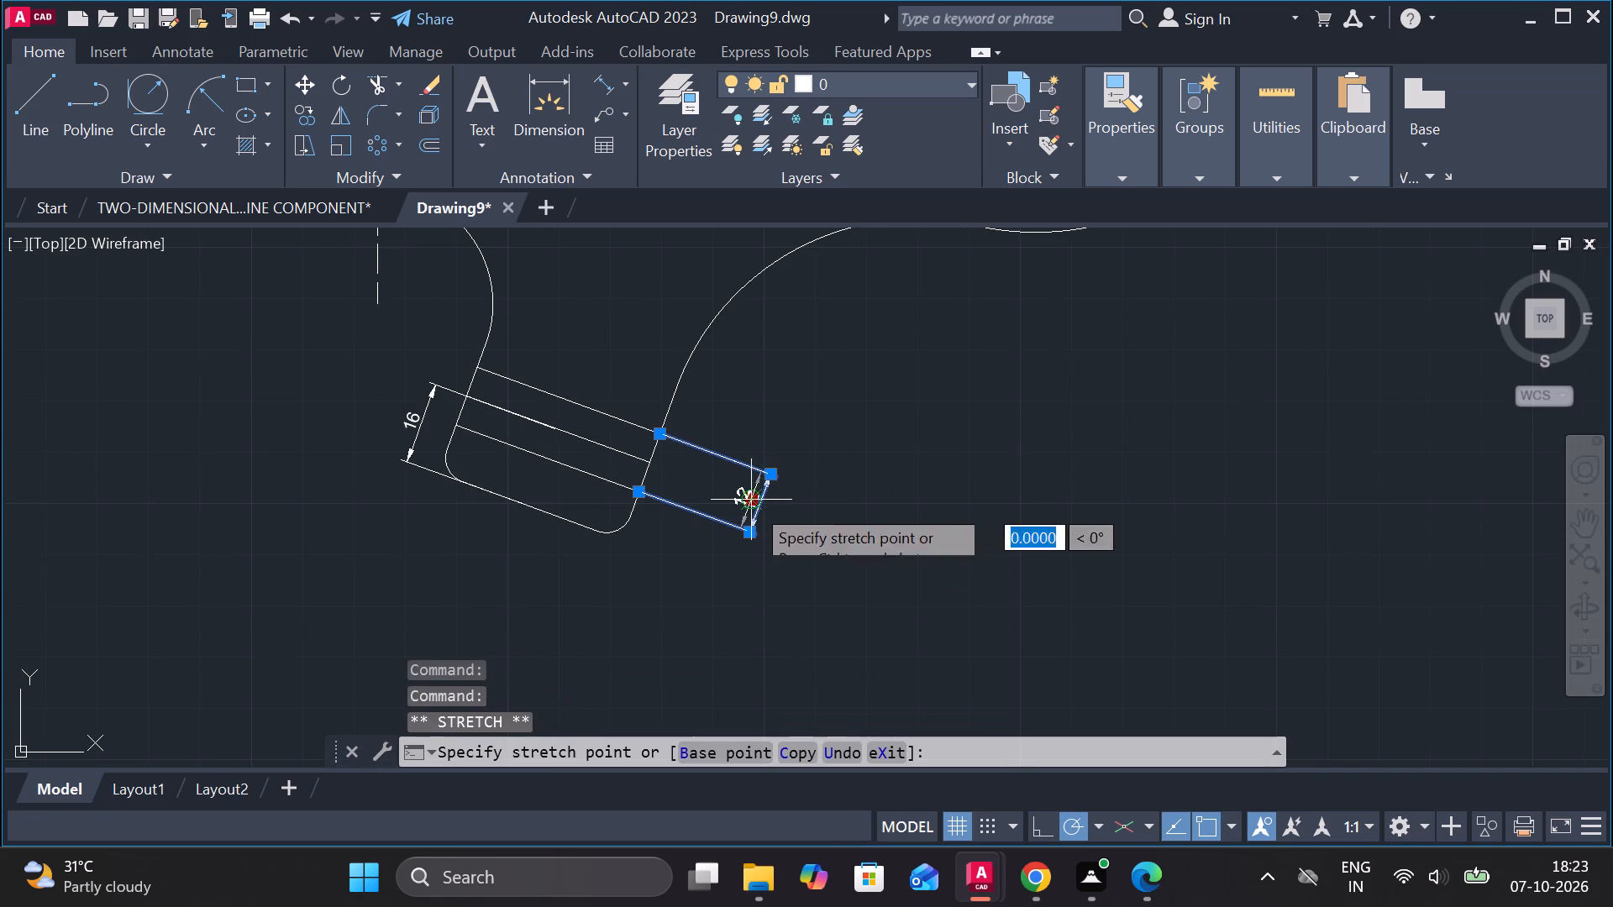
click(690, 482)
key(Escape)
Add a vertical linear dimension from the horizontal centreline to the lower end of the small circle's vertical centreline, placed away from the hooks.
middle_drag(800, 441, 948, 569)
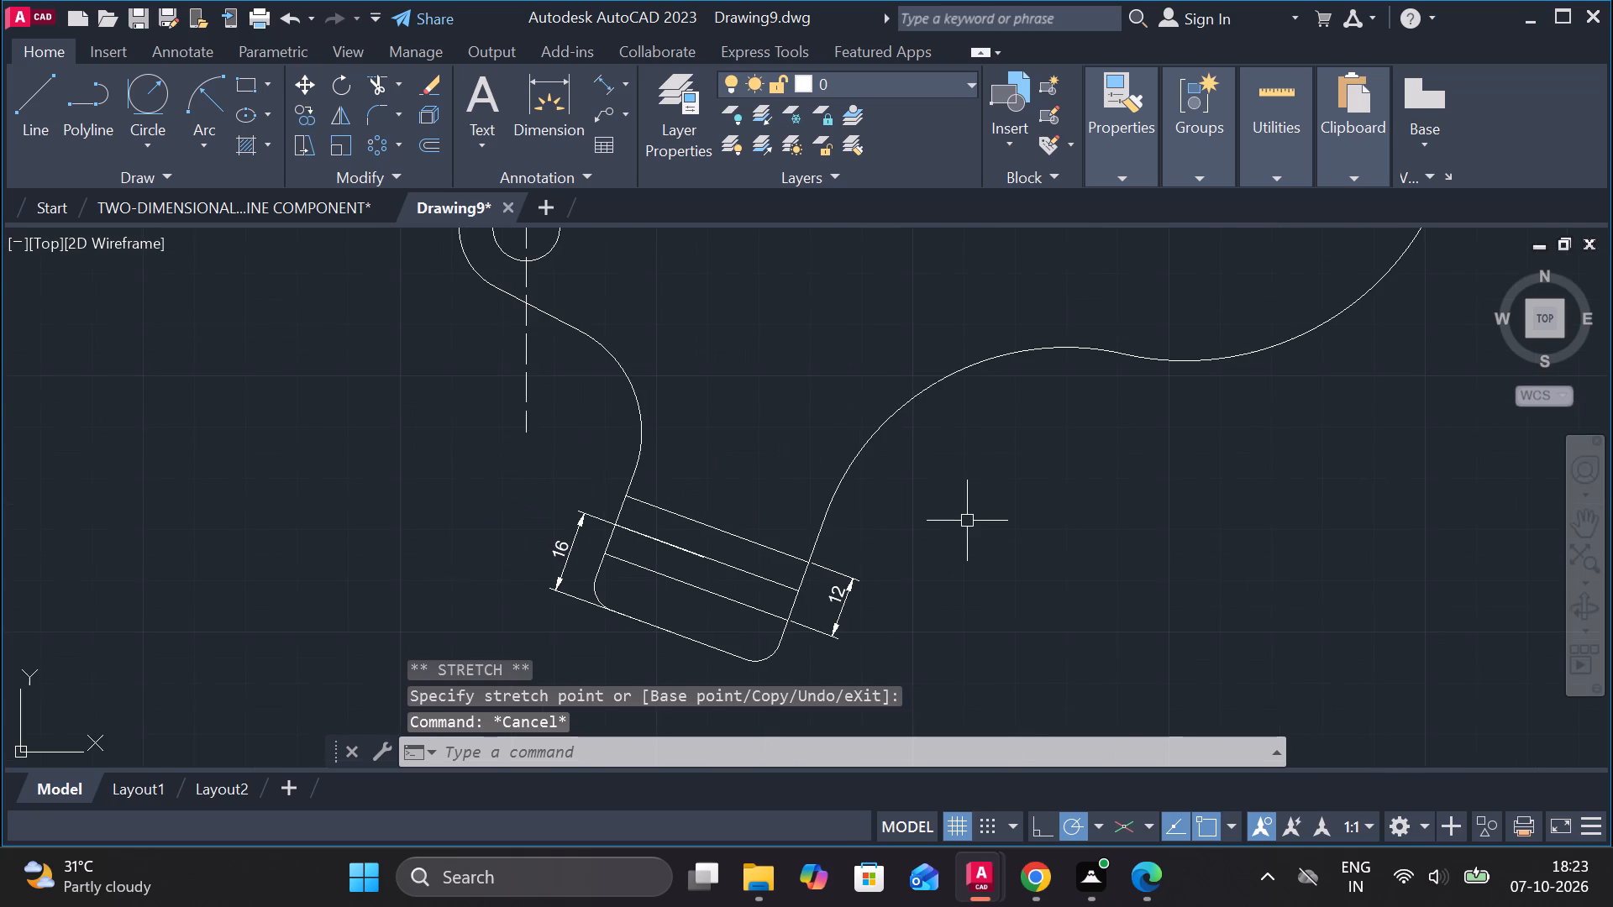
scroll(649, 558, up, 2)
scroll(912, 556, down, 3)
click(603, 81)
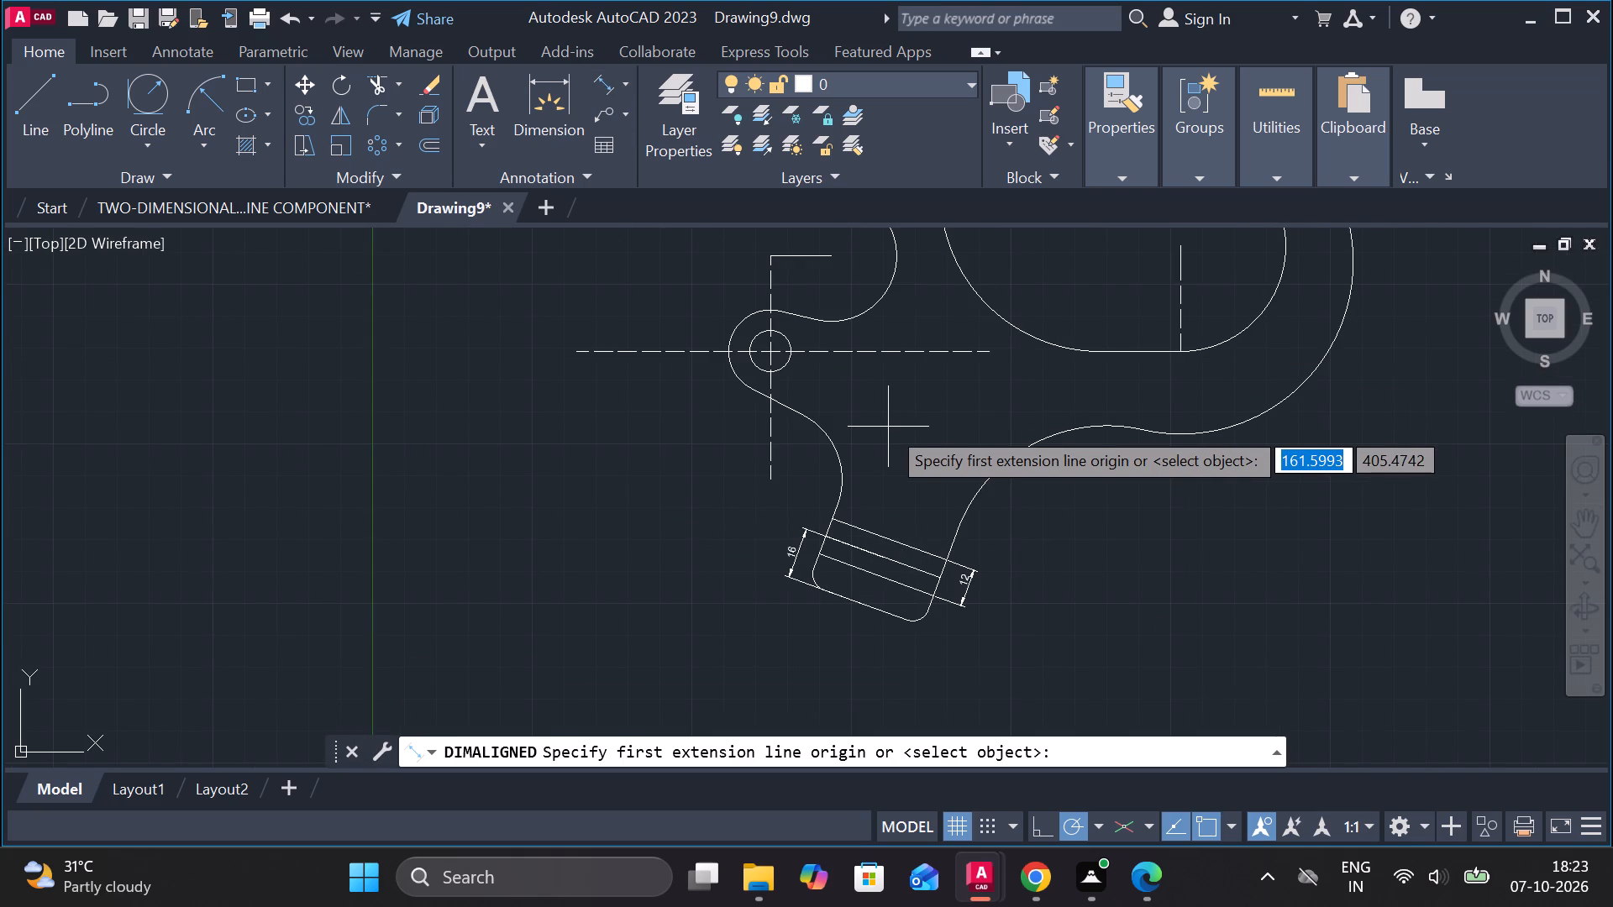
scroll(888, 427, down, 1)
middle_drag(888, 427, 774, 400)
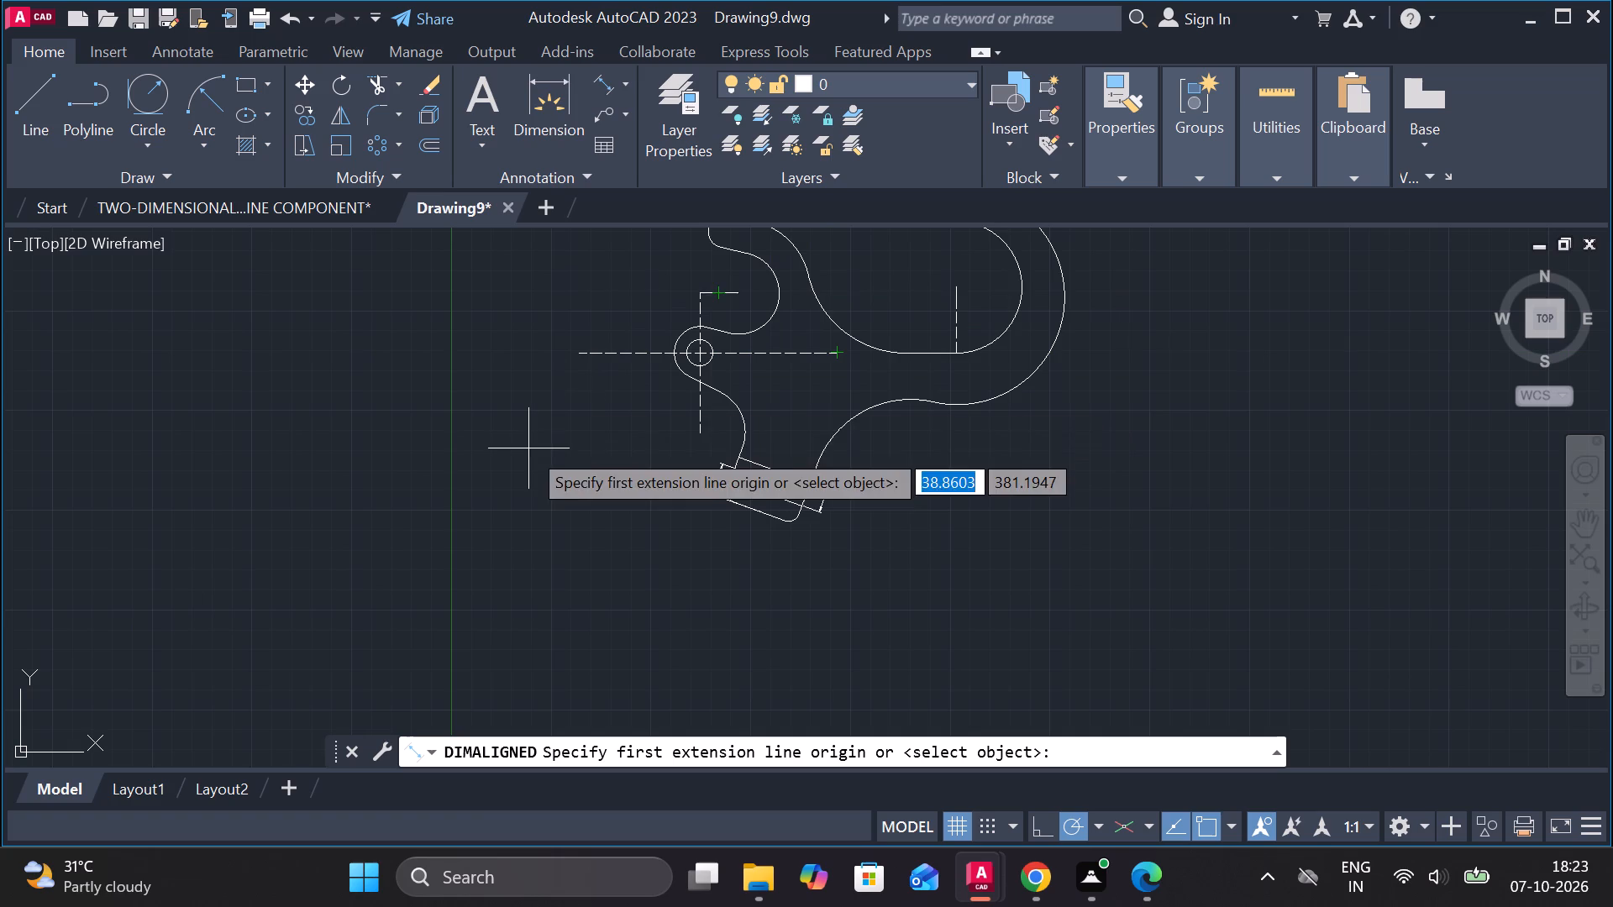
key(grave)
click(624, 81)
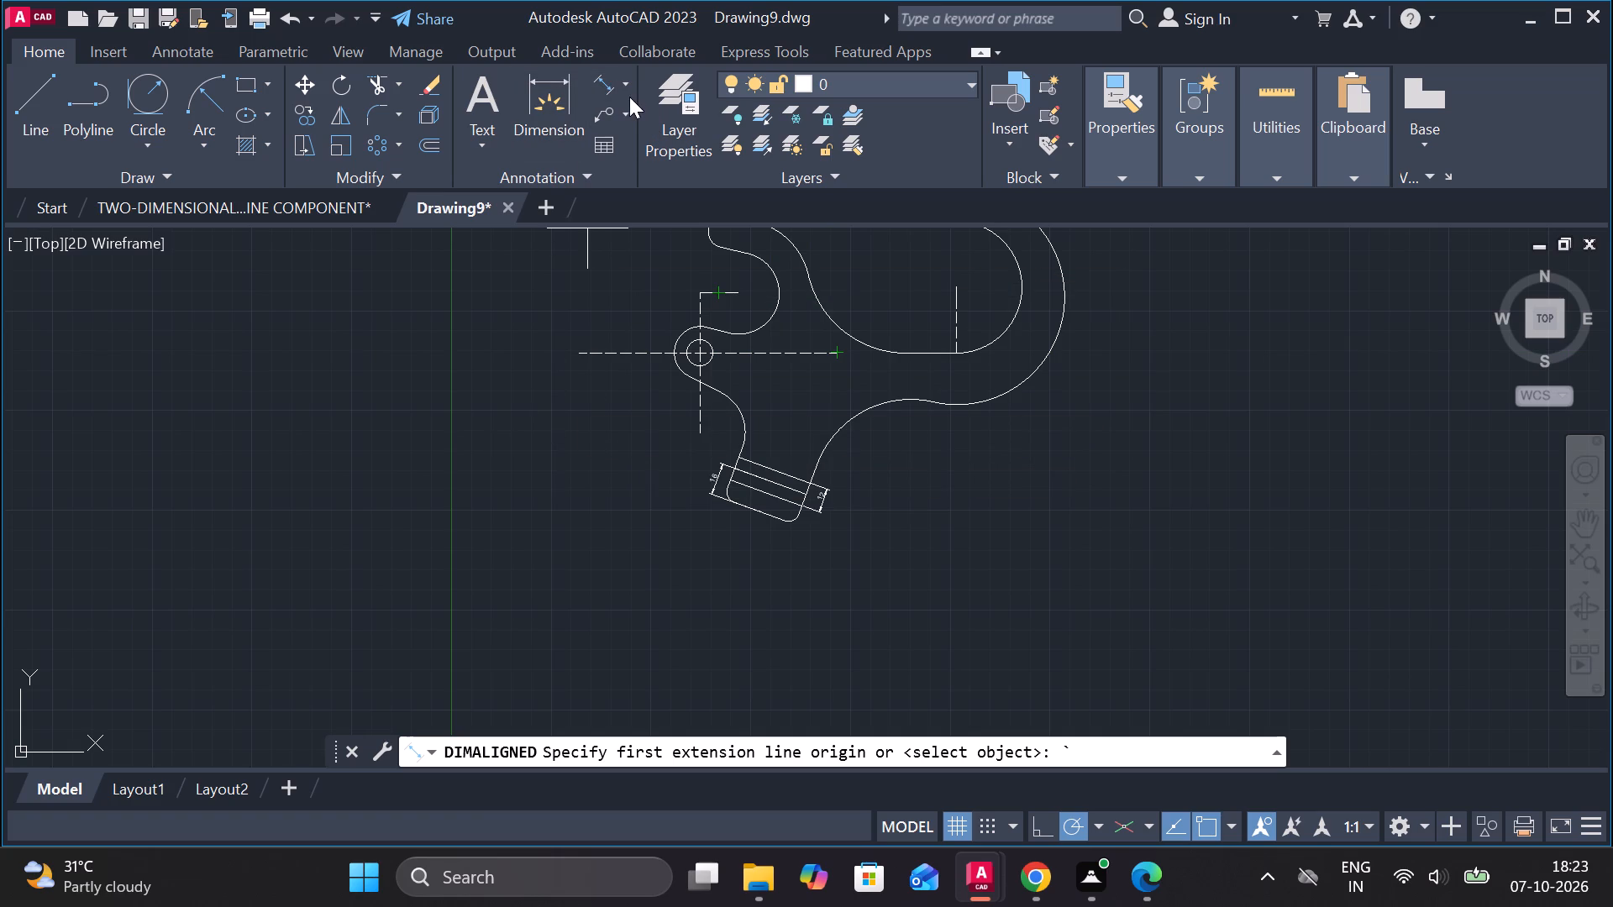
click(629, 88)
click(637, 134)
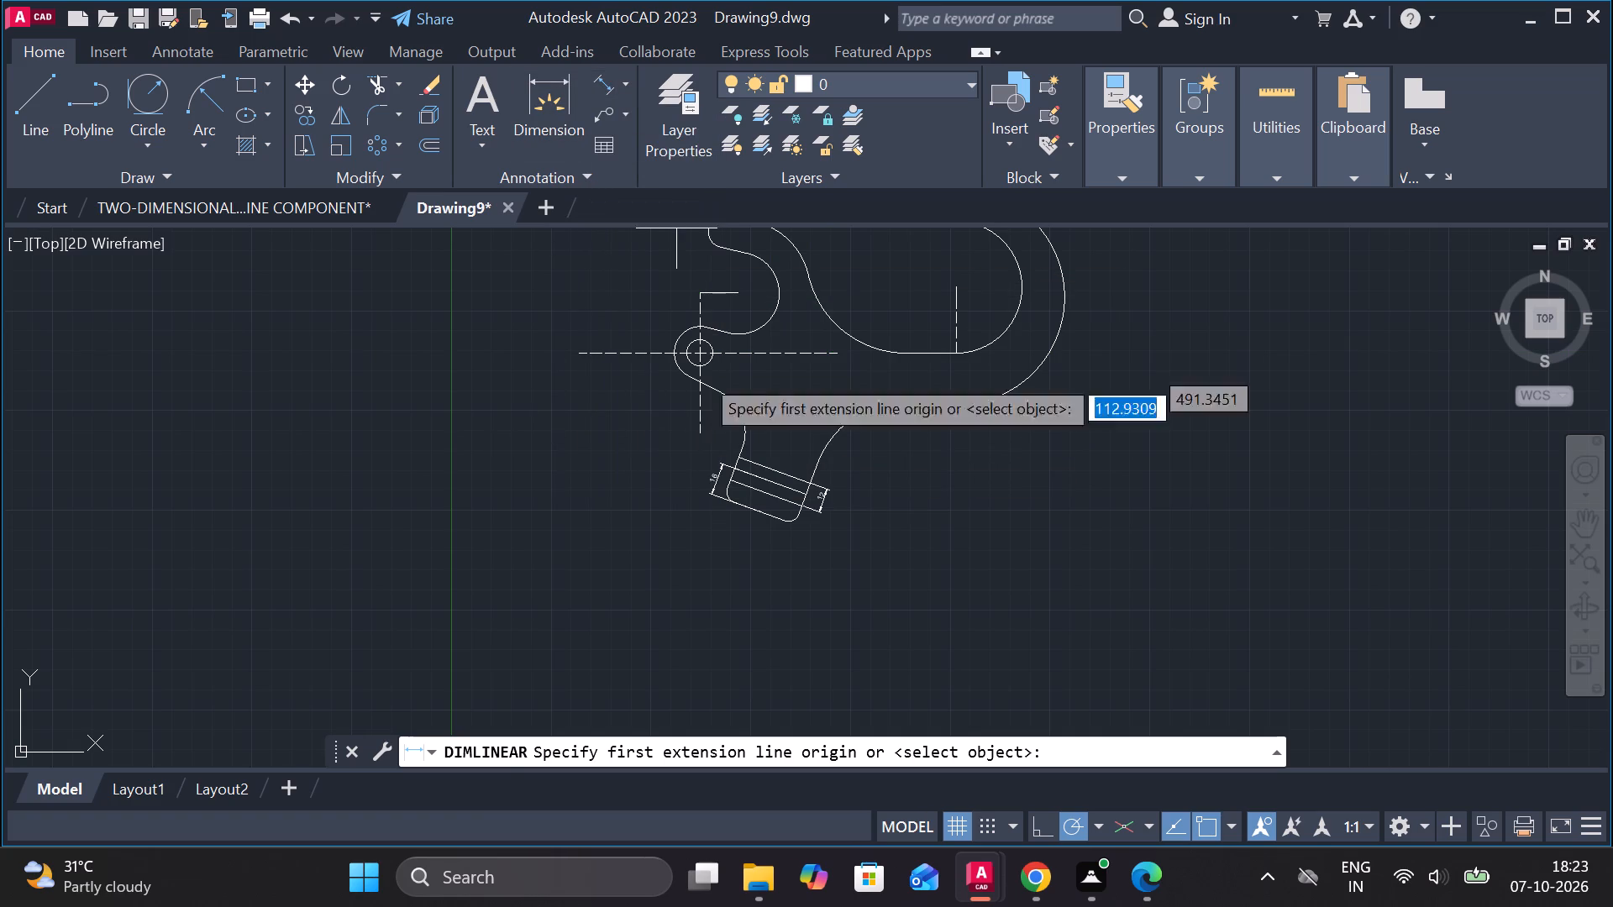
middle_drag(658, 405, 697, 407)
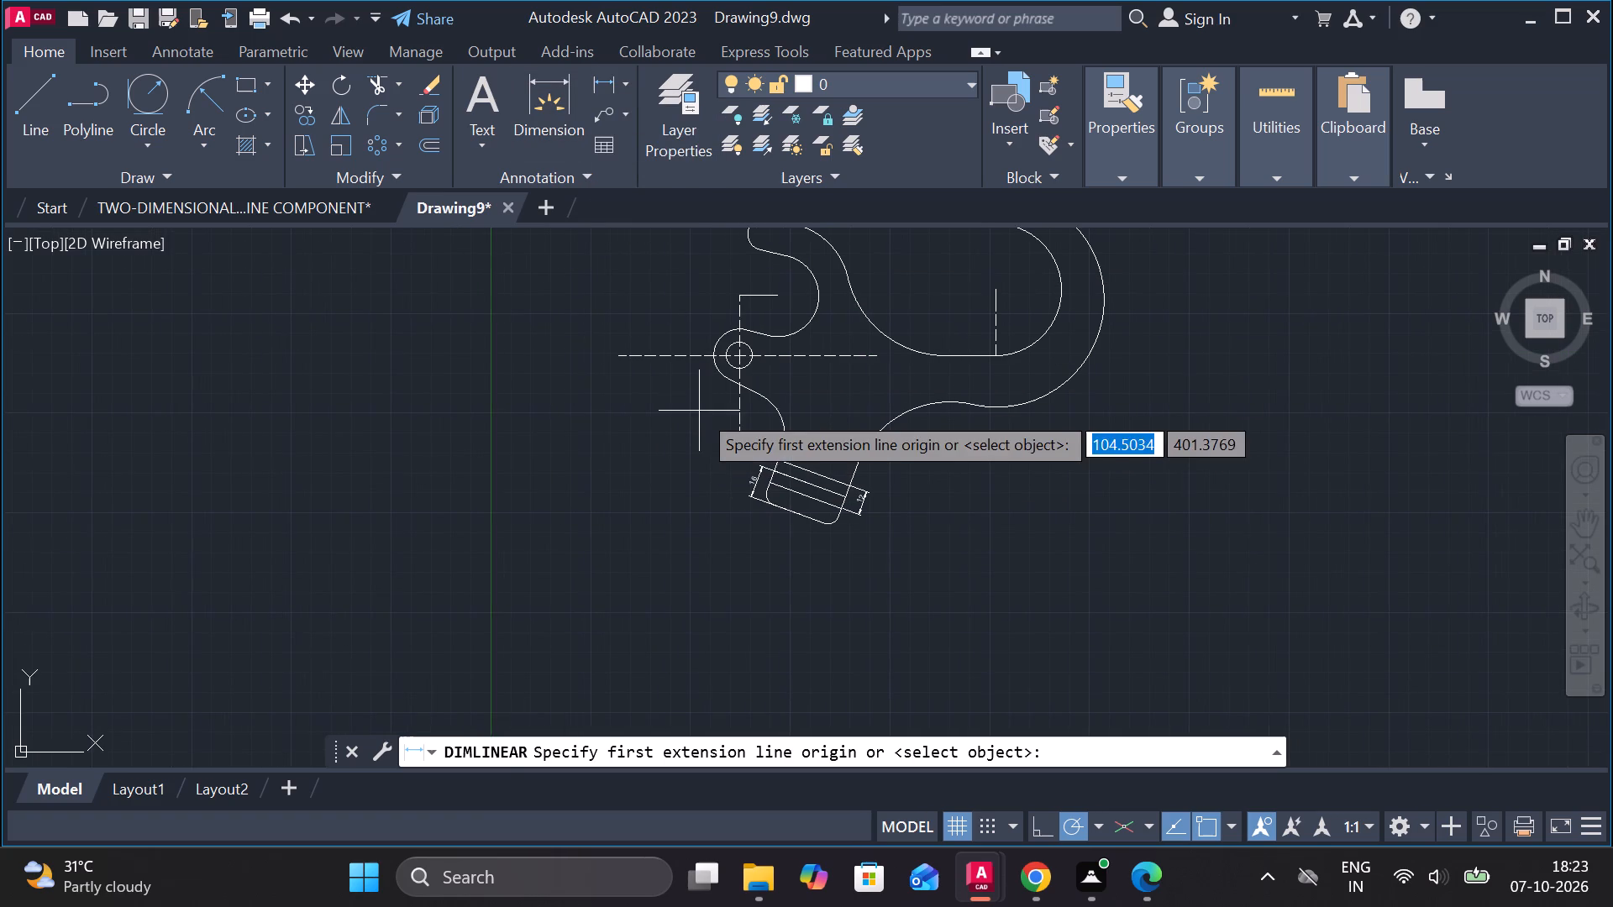
click(681, 357)
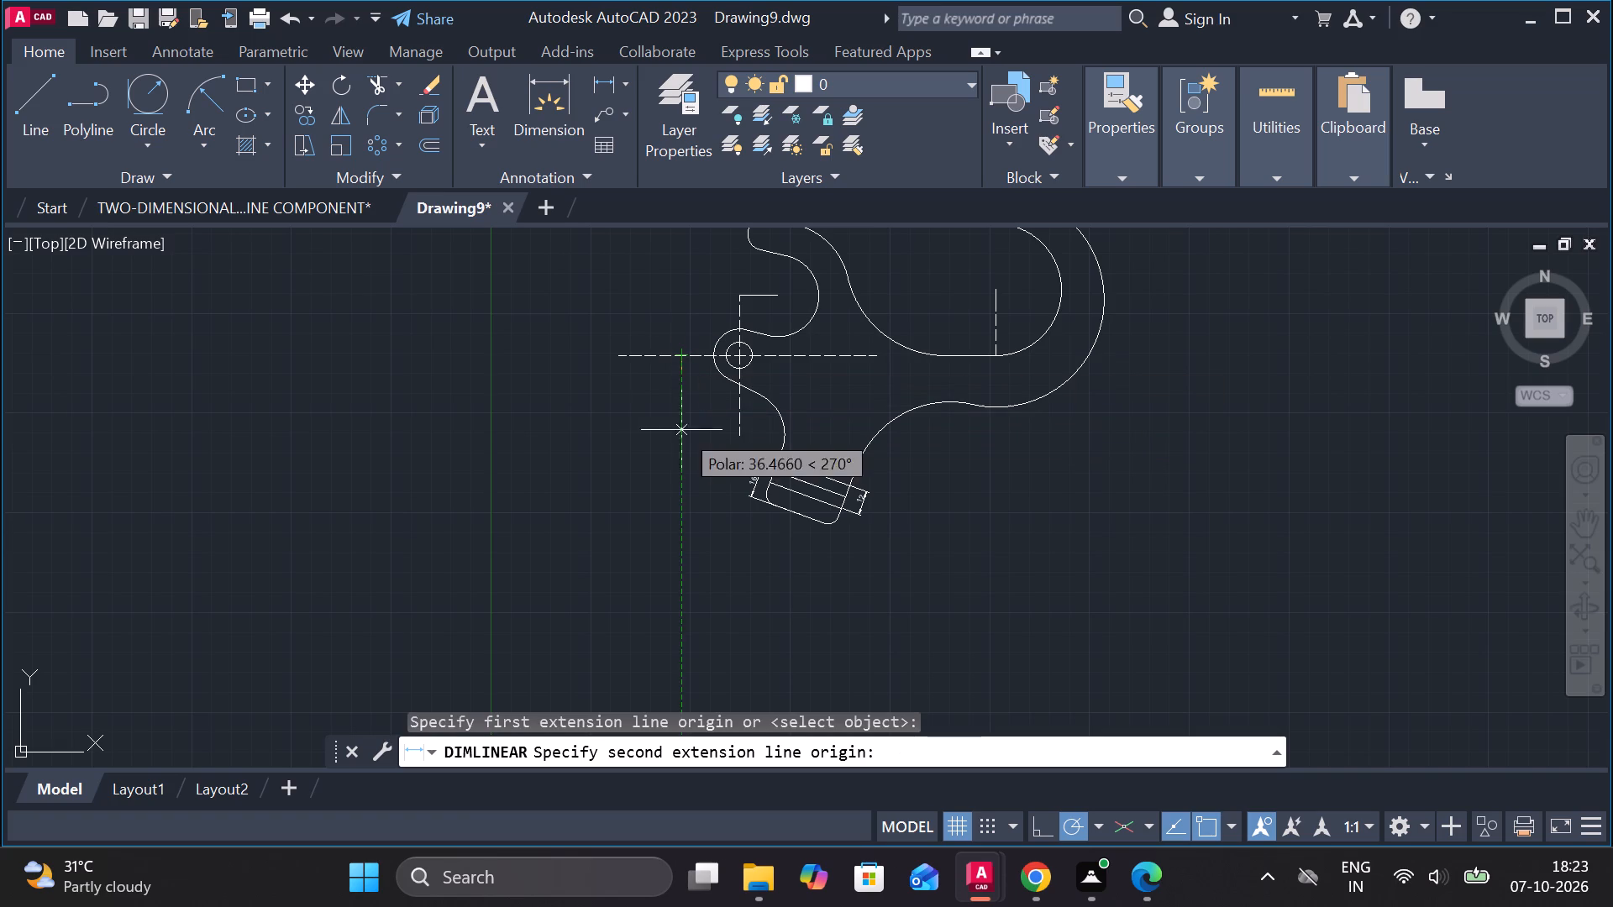
click(740, 442)
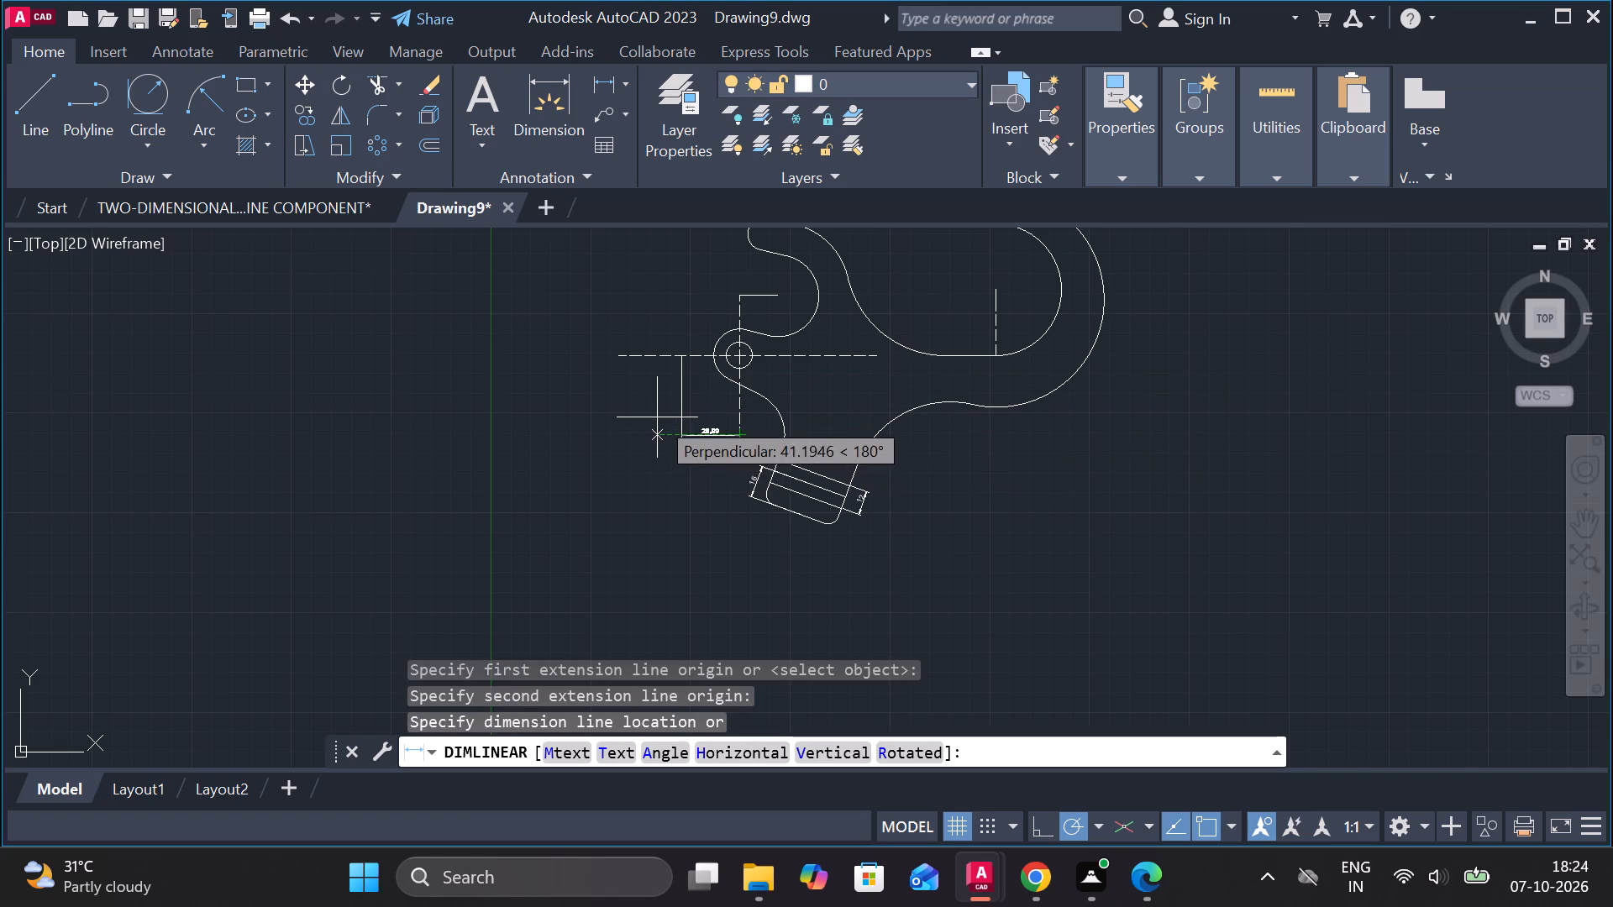
scroll(657, 417, up, 2)
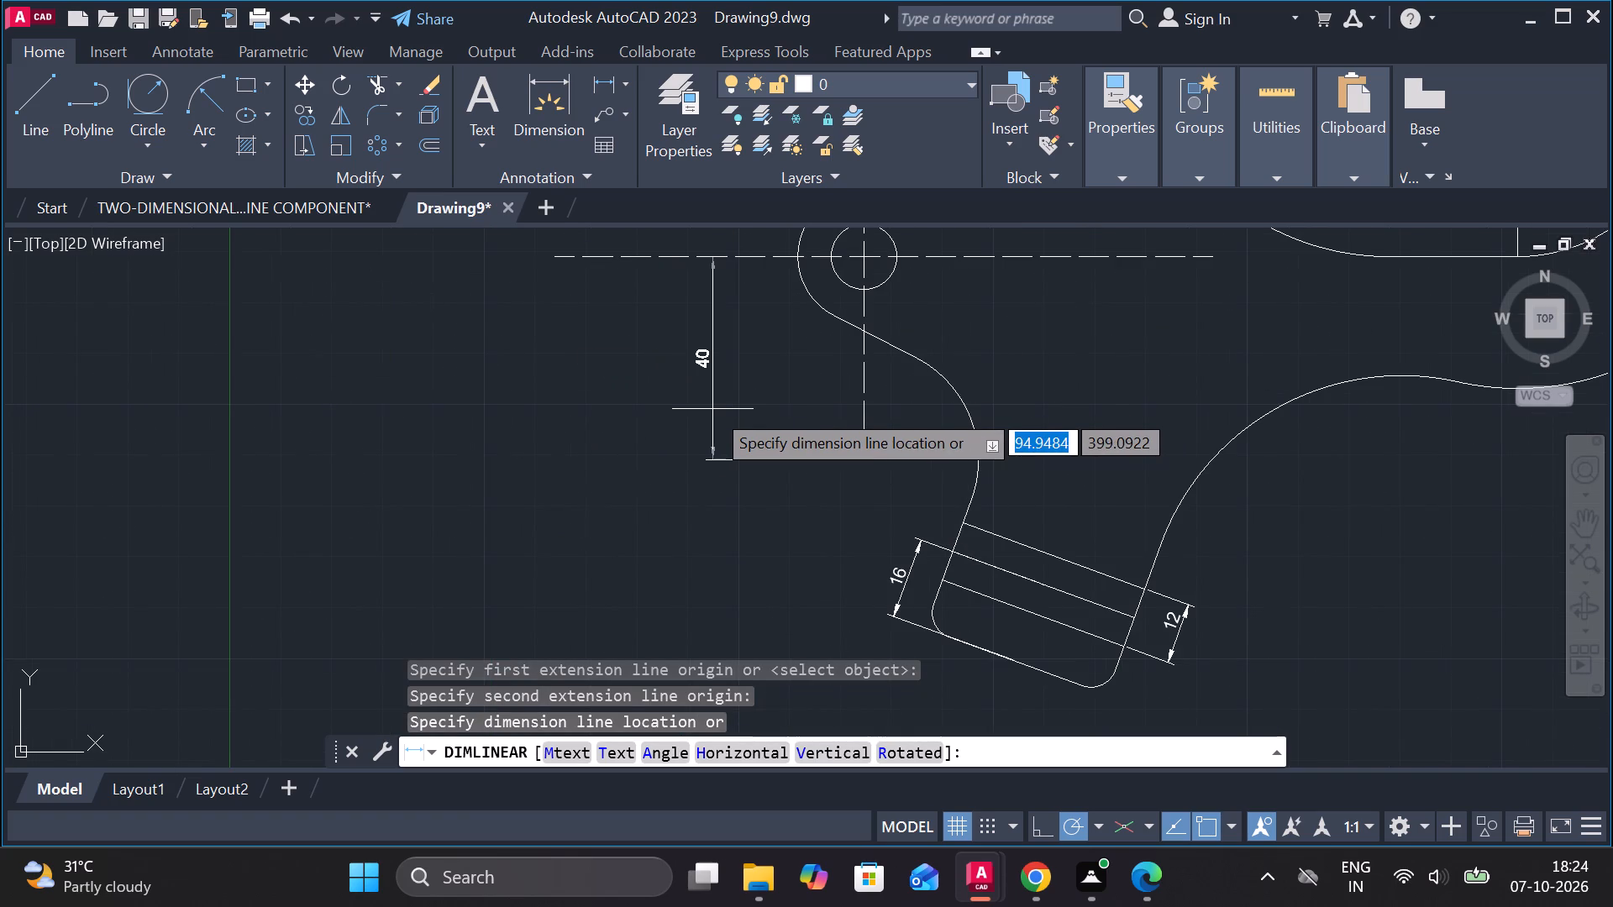
click(646, 418)
Add a vertical linear dimension from the small circle's upper centreline end to its centre, in line with the 40 dimension.
middle_drag(701, 380, 708, 493)
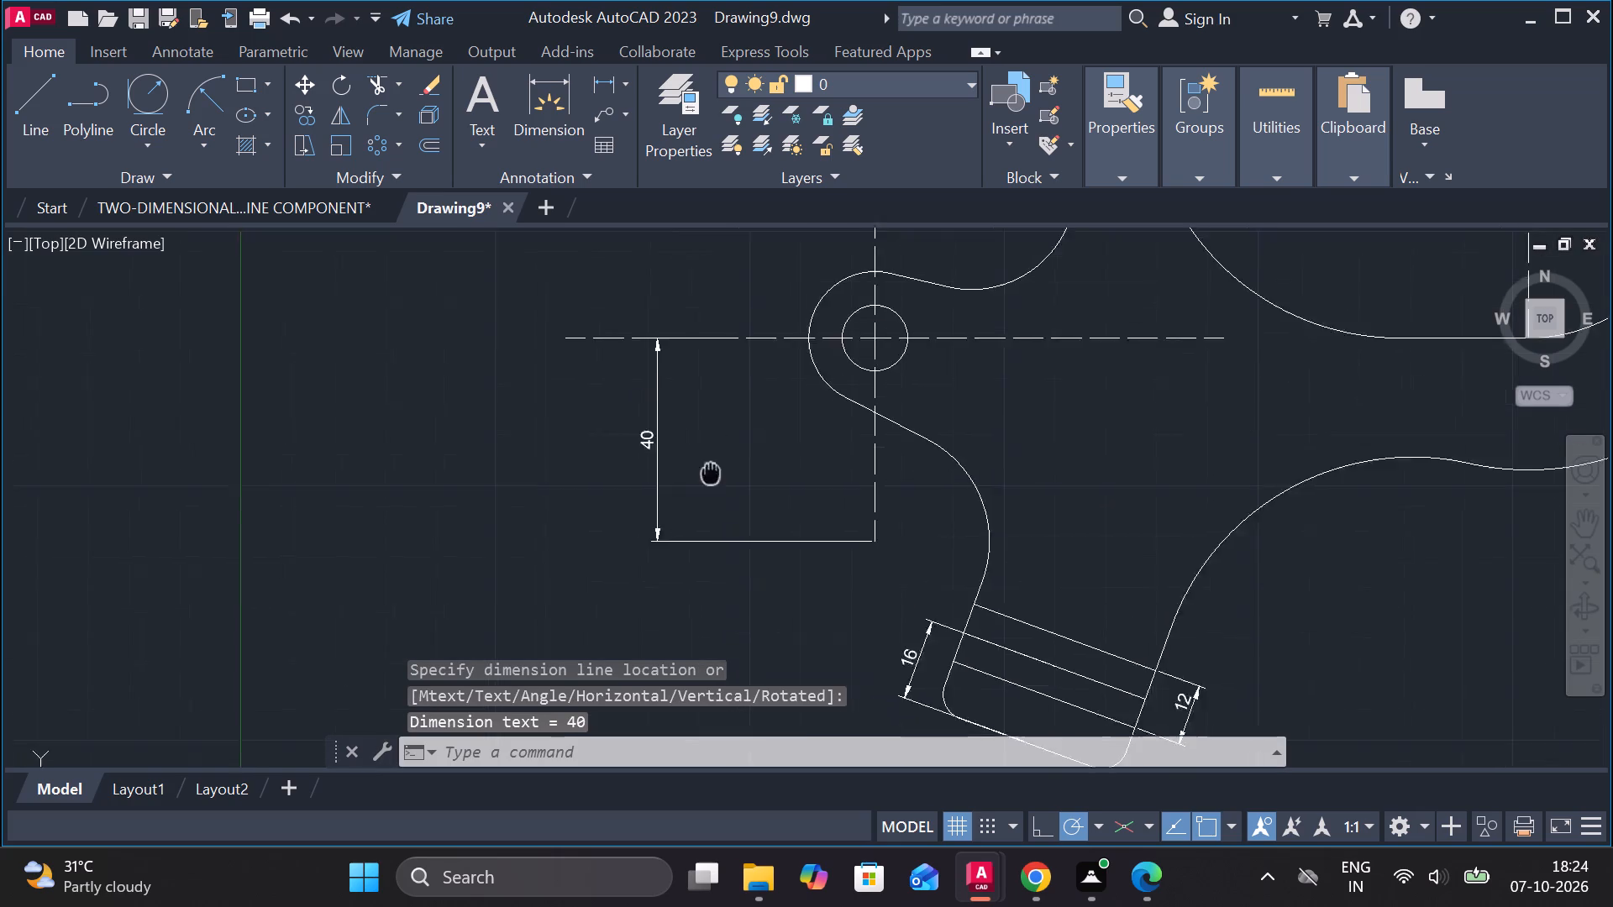
middle_drag(708, 493, 704, 531)
middle_drag(799, 322, 782, 396)
key(space)
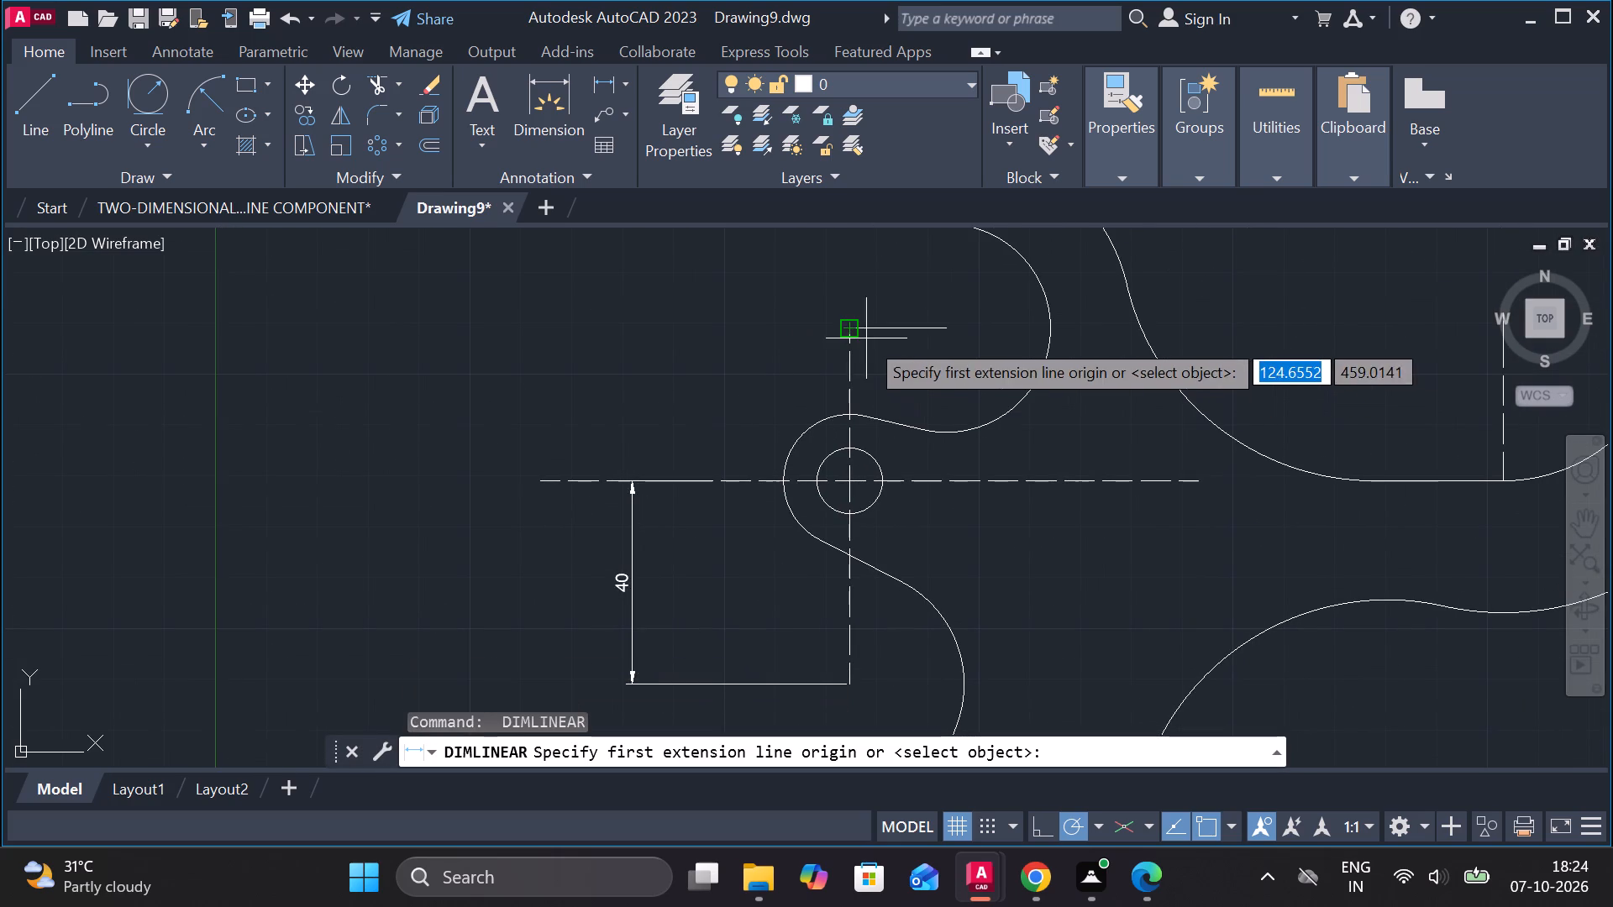
click(843, 330)
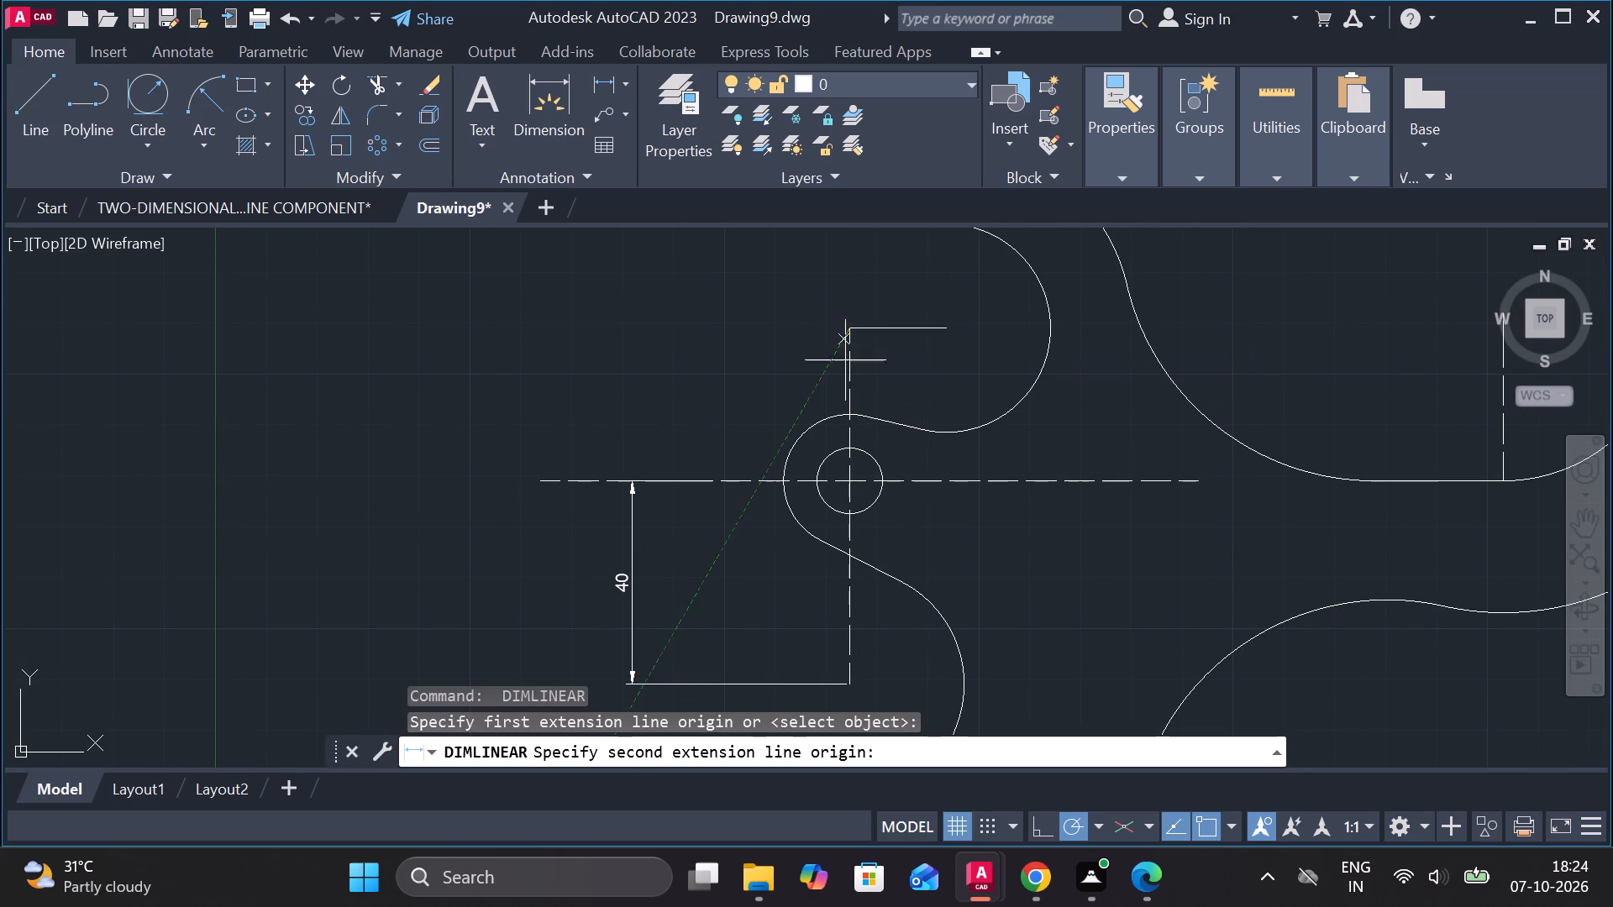
click(848, 475)
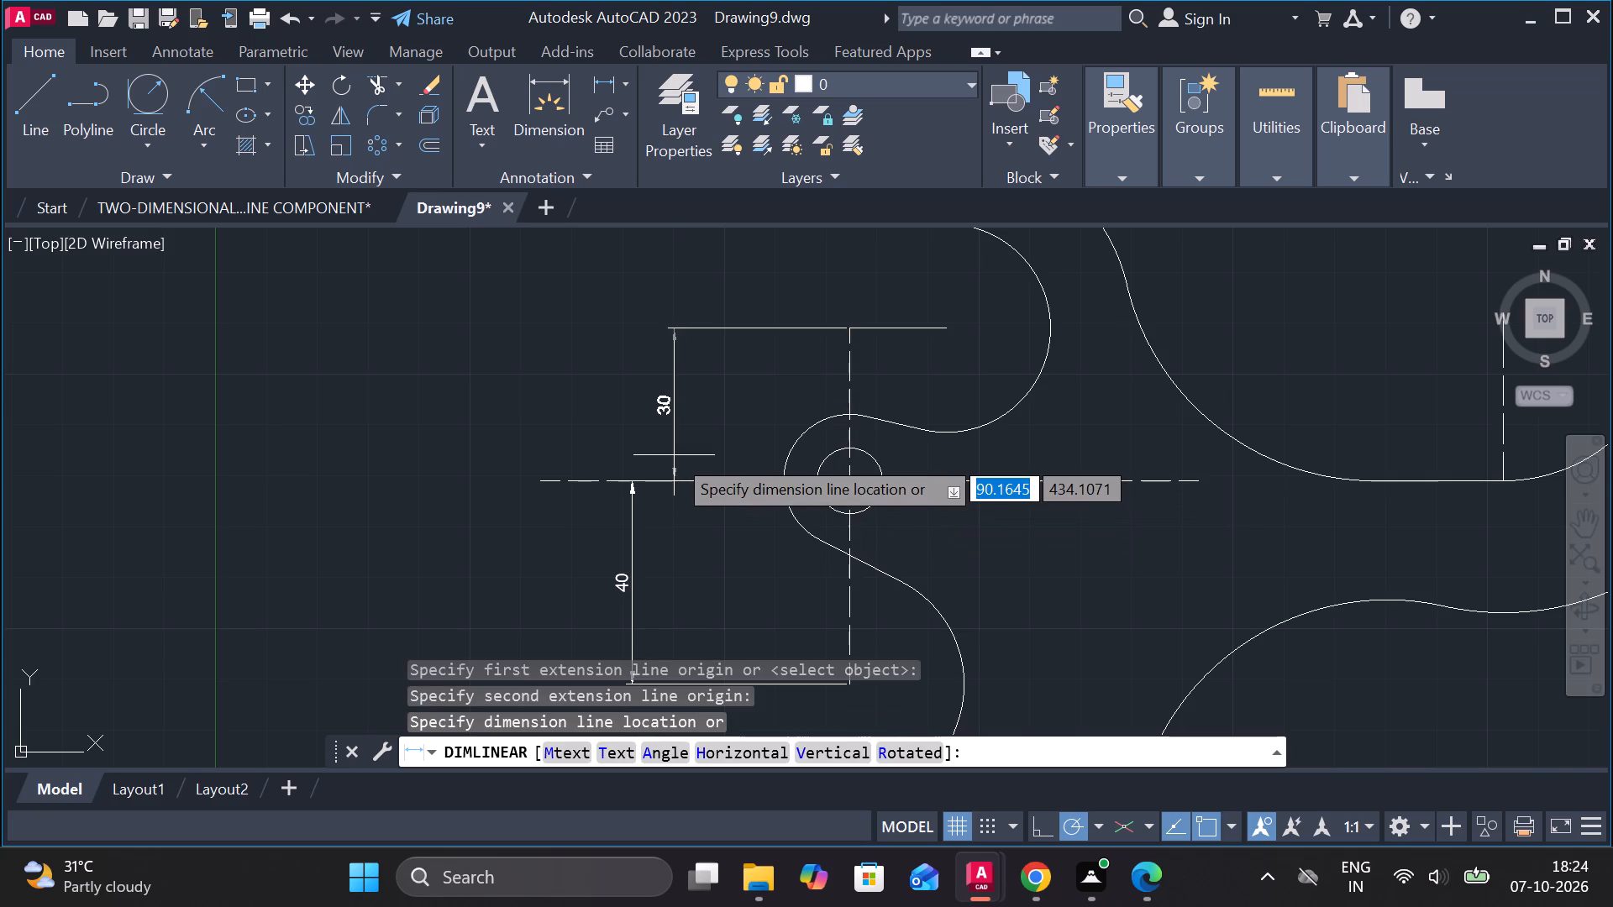
scroll(635, 455, up, 1)
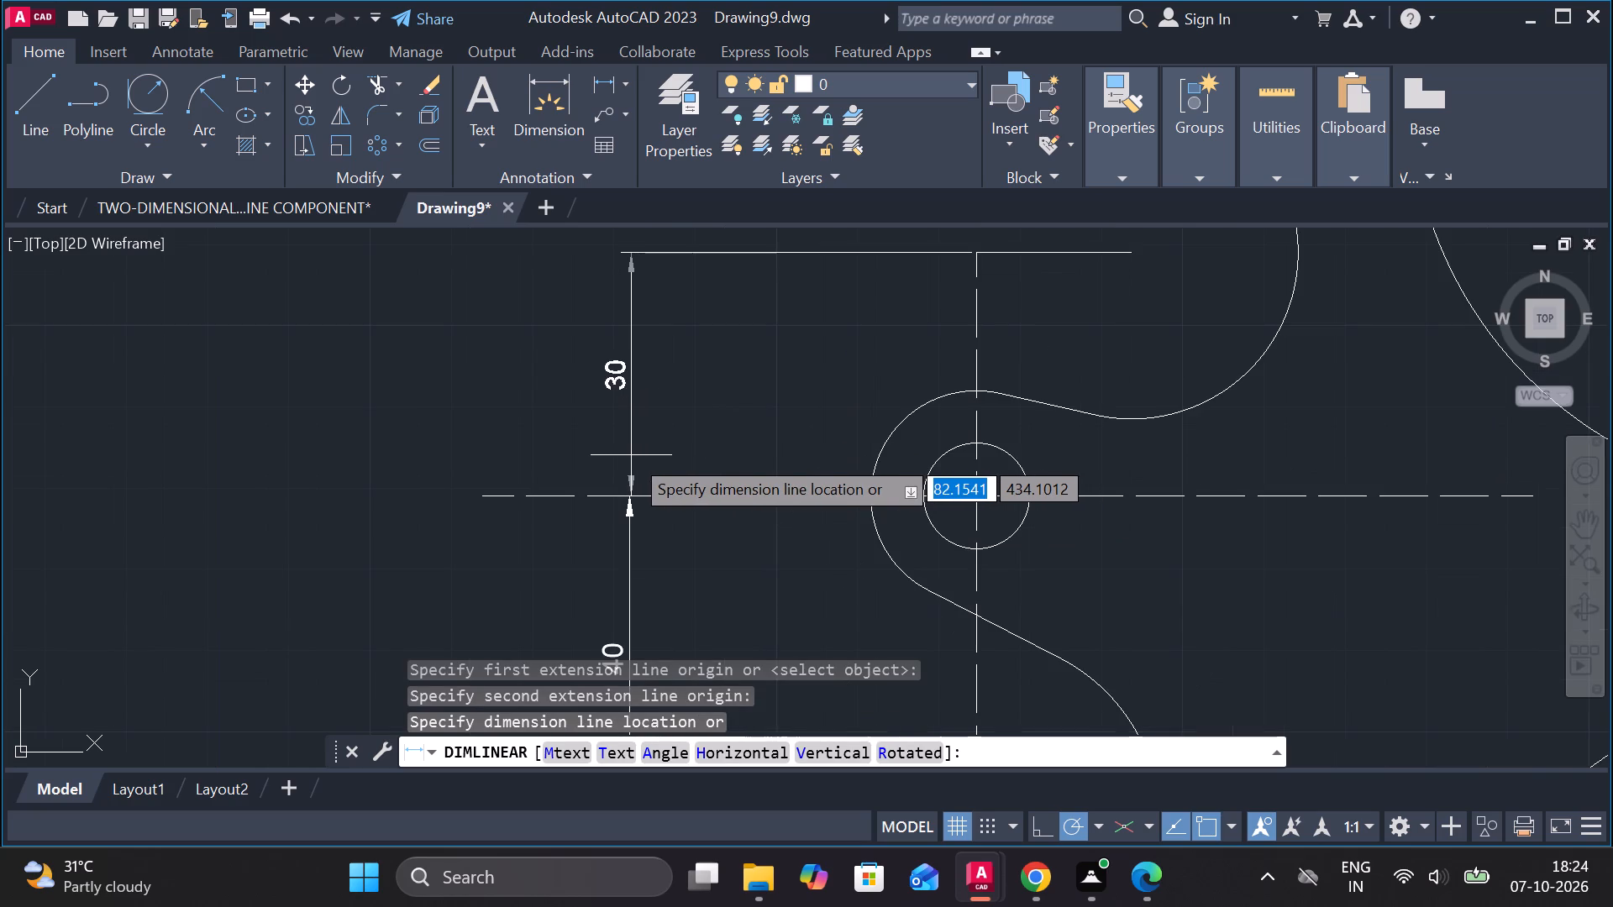
click(631, 501)
scroll(743, 435, down, 1)
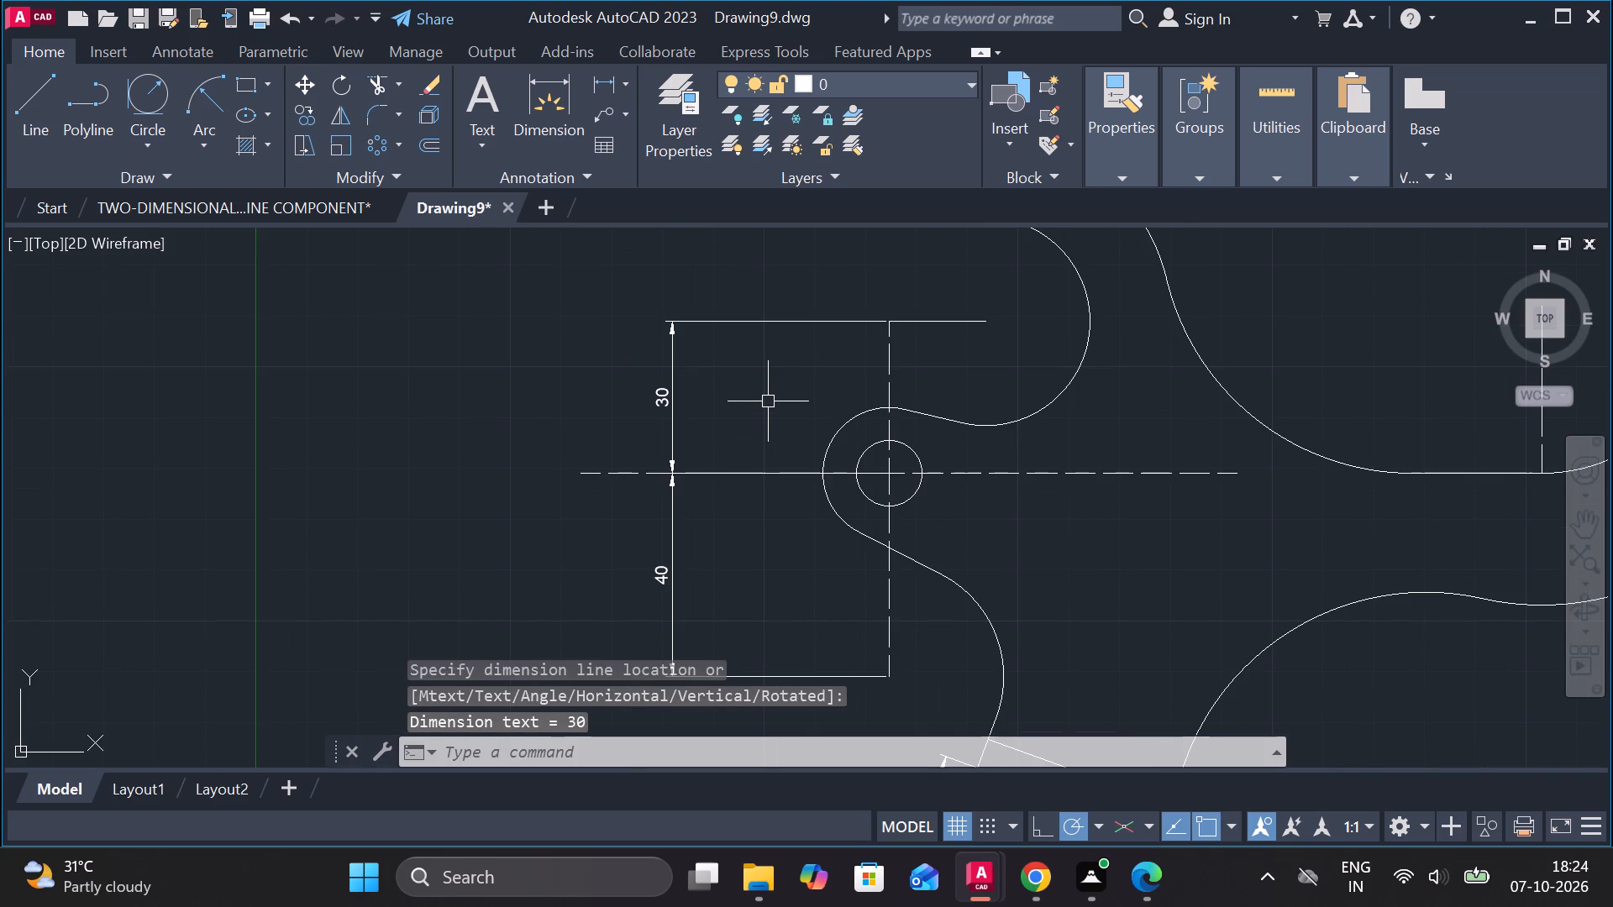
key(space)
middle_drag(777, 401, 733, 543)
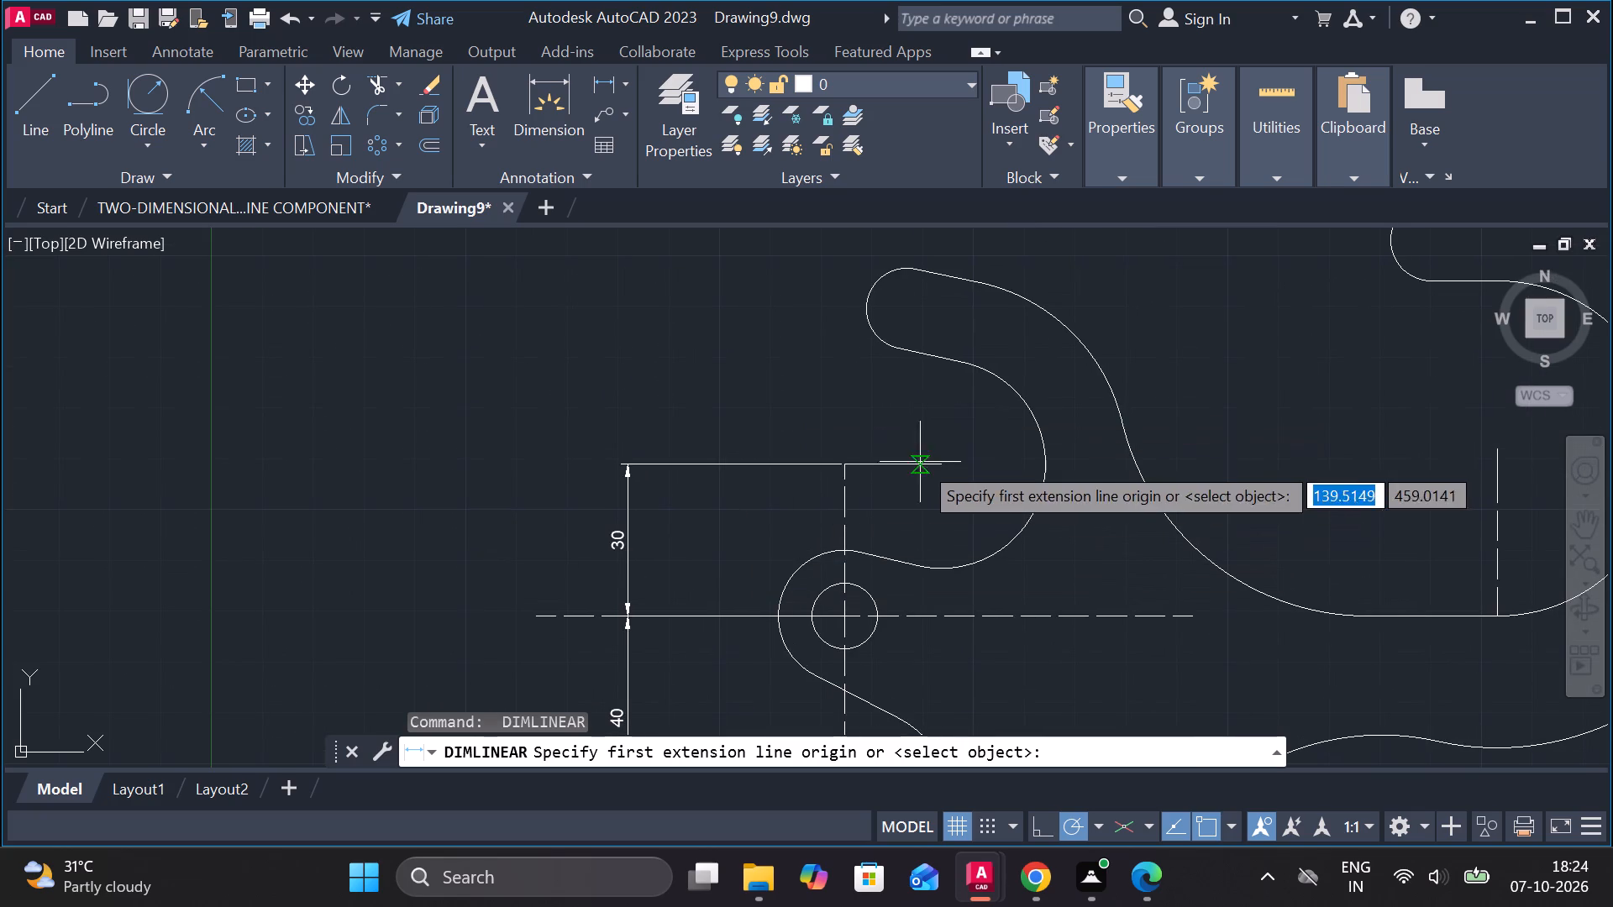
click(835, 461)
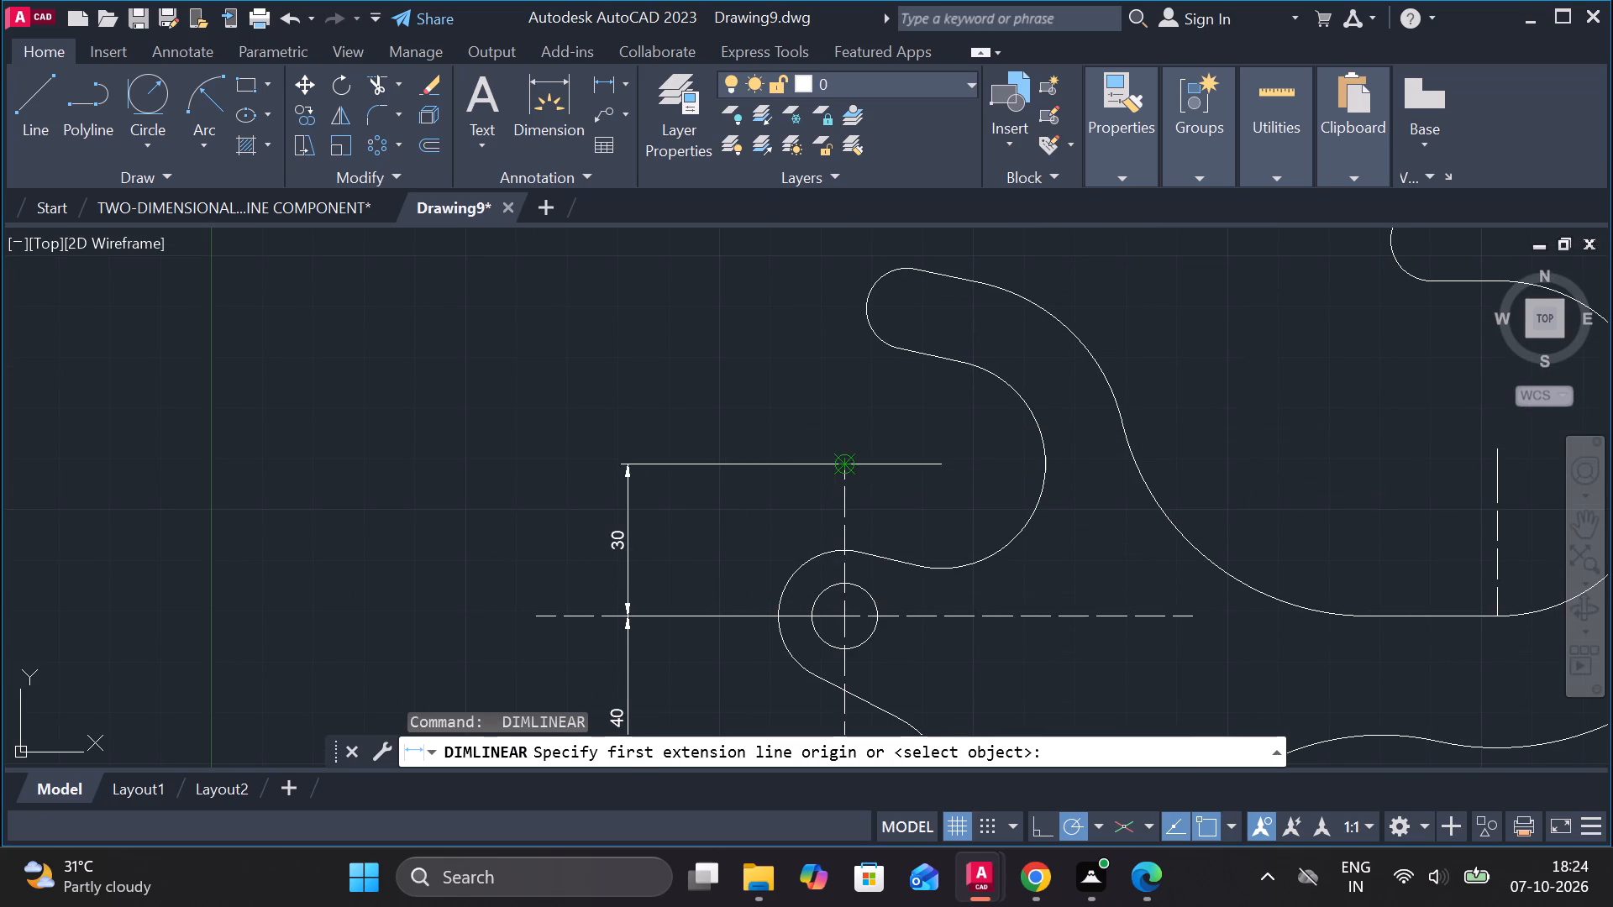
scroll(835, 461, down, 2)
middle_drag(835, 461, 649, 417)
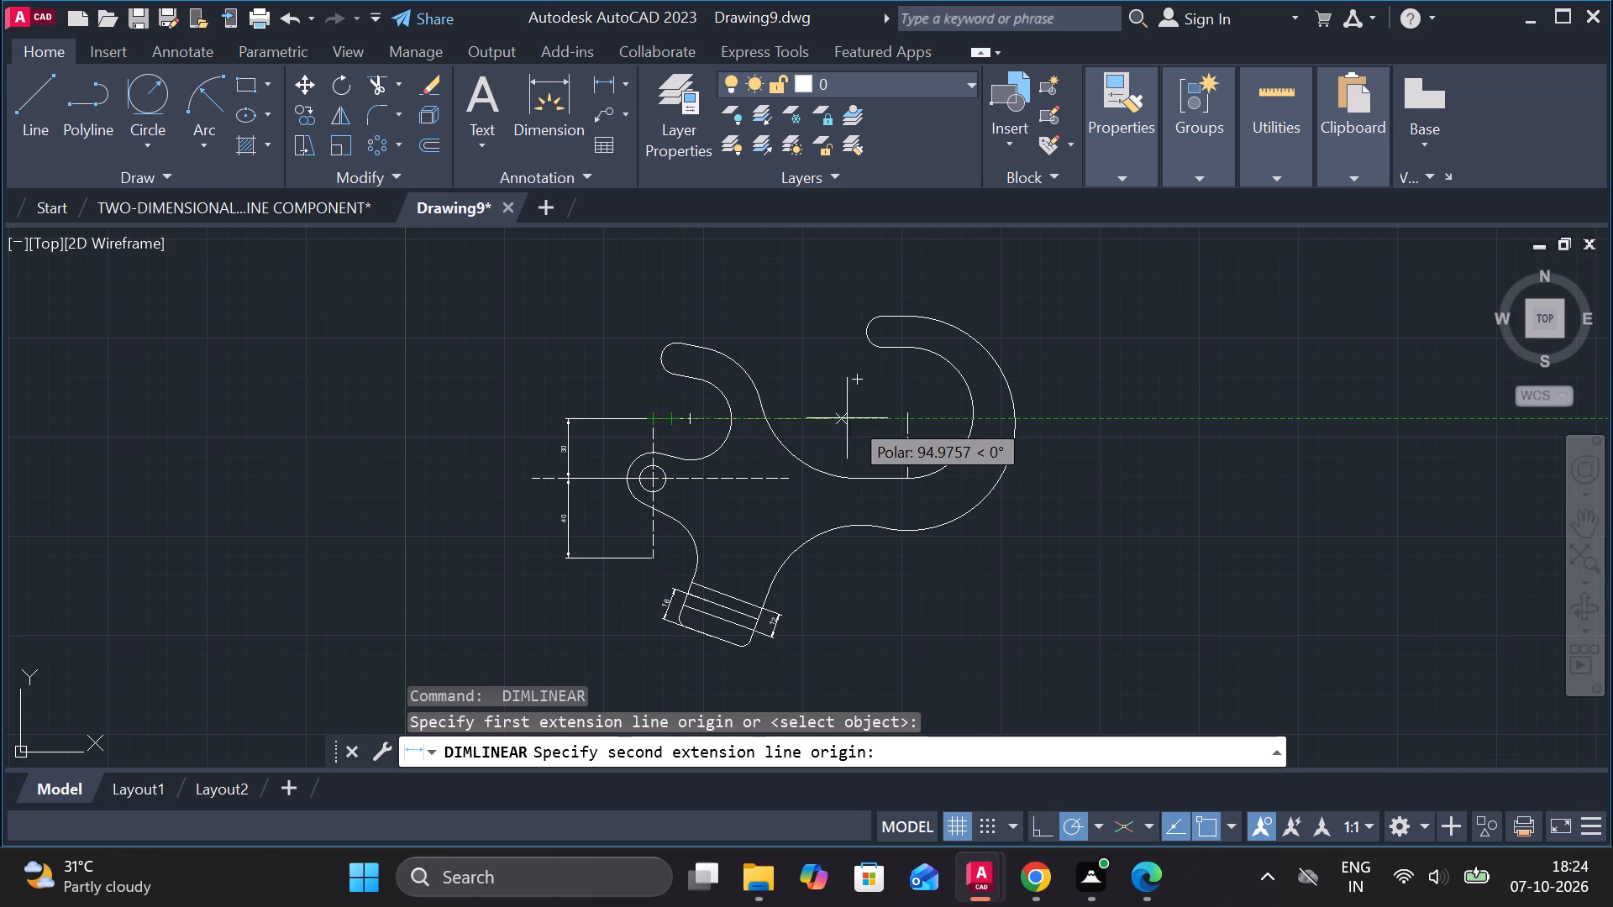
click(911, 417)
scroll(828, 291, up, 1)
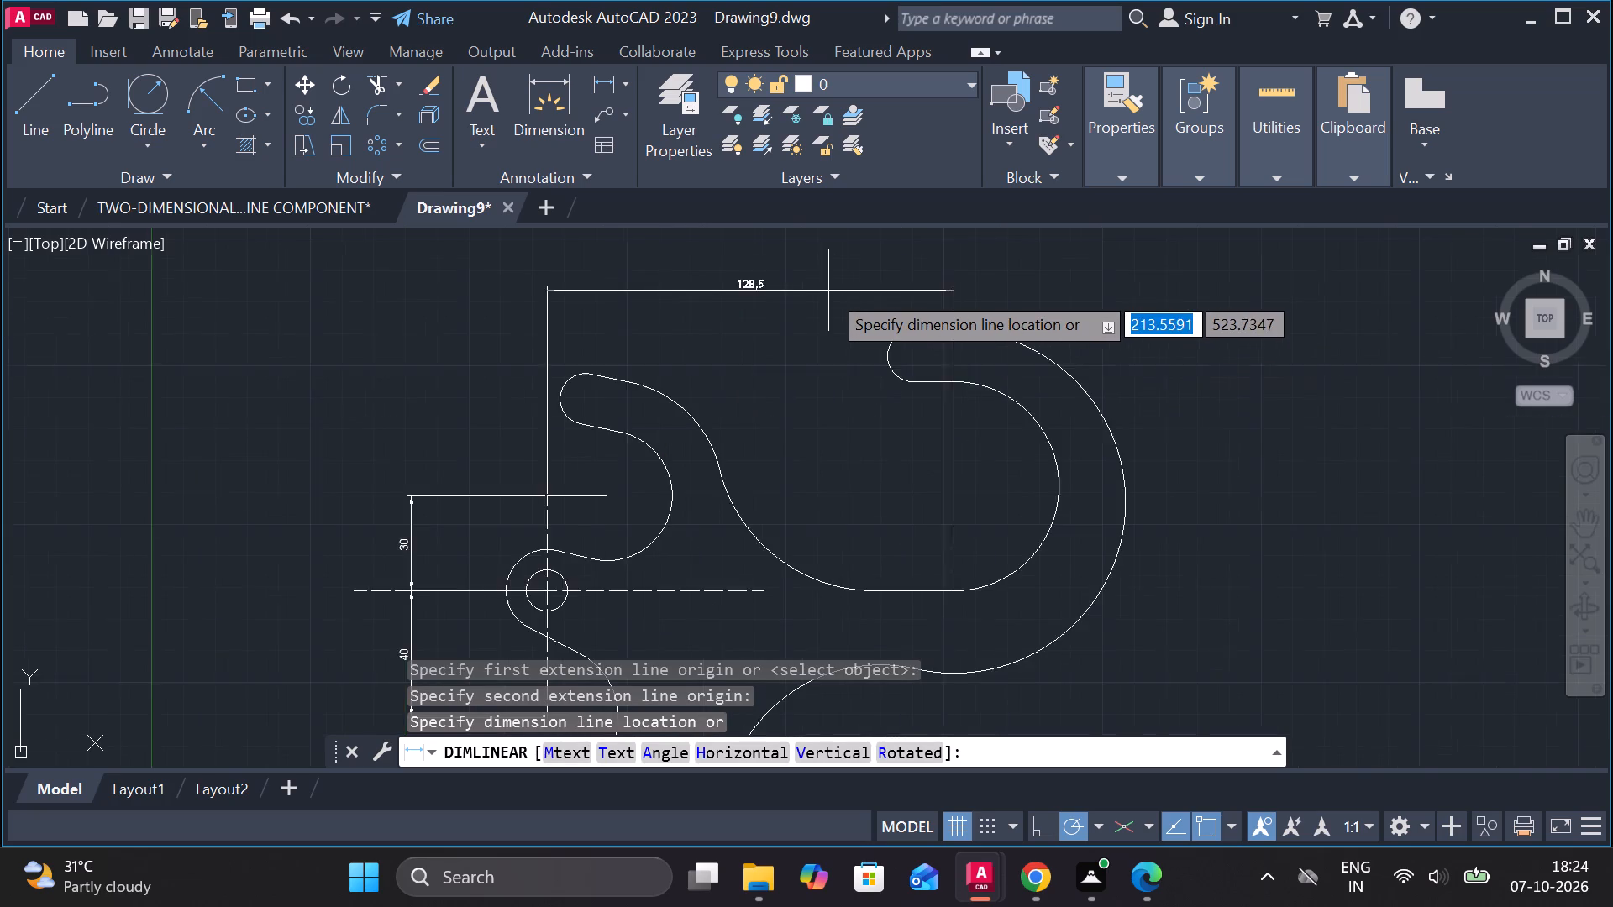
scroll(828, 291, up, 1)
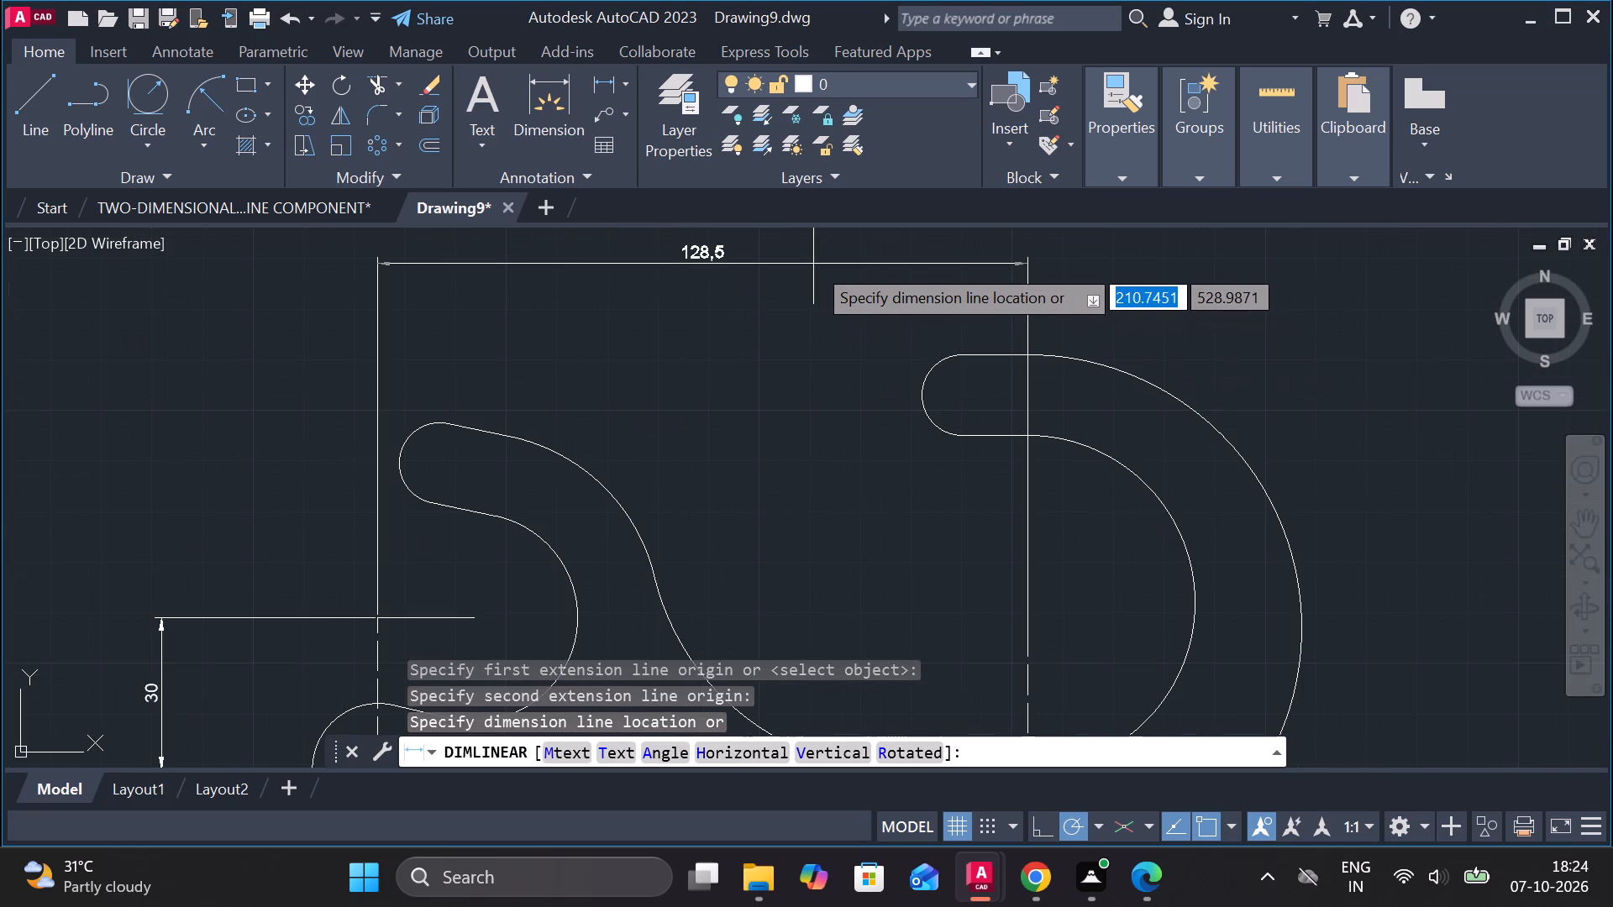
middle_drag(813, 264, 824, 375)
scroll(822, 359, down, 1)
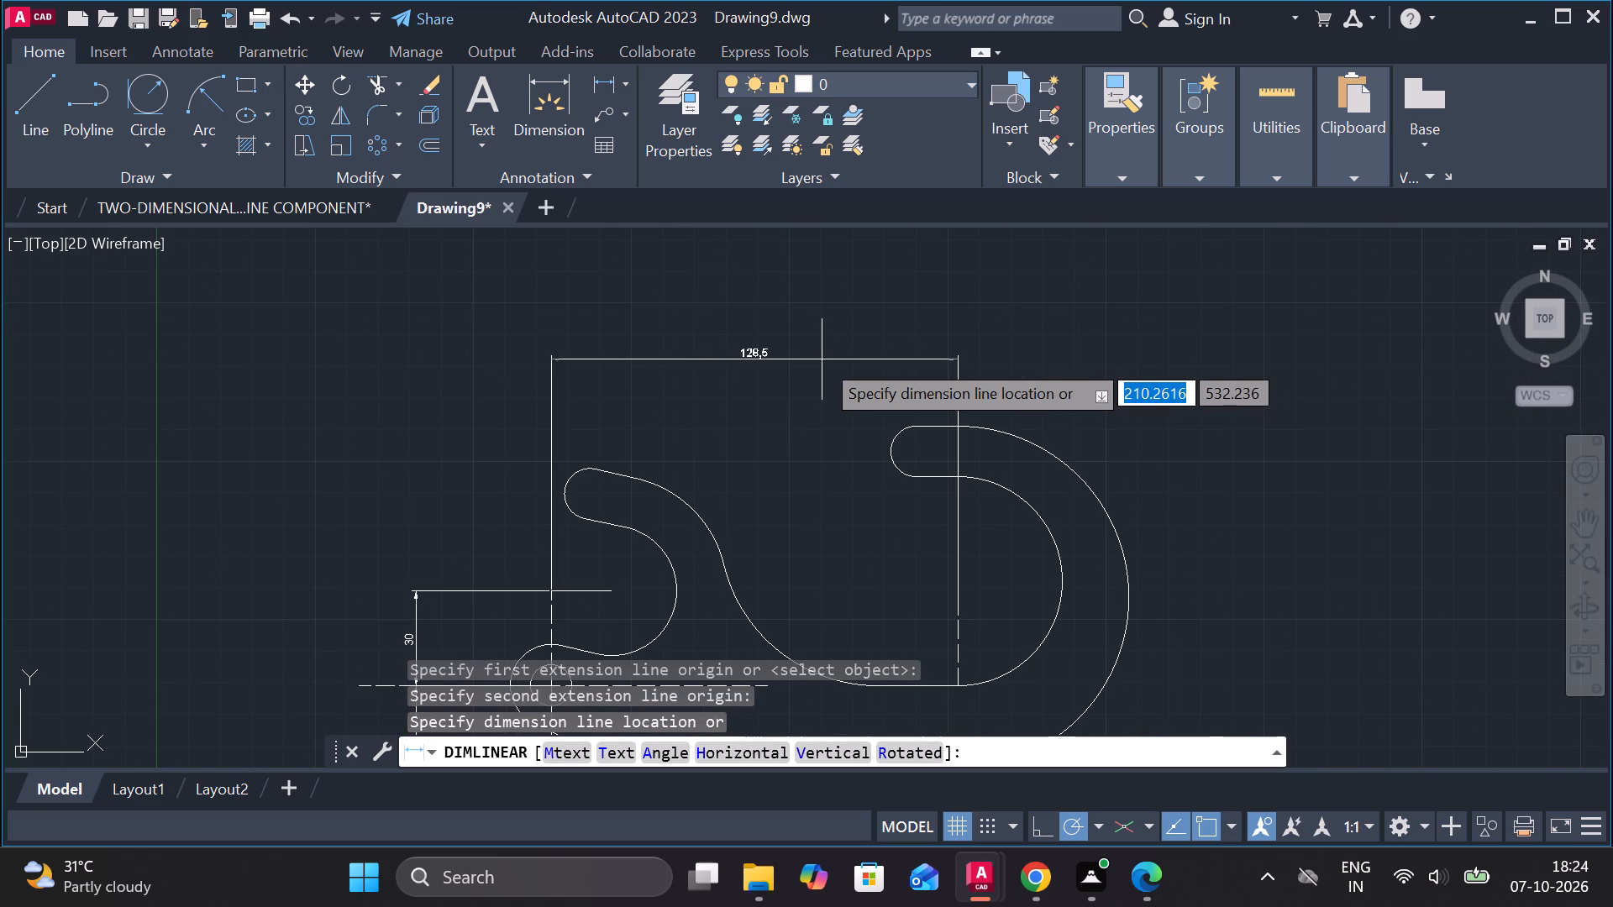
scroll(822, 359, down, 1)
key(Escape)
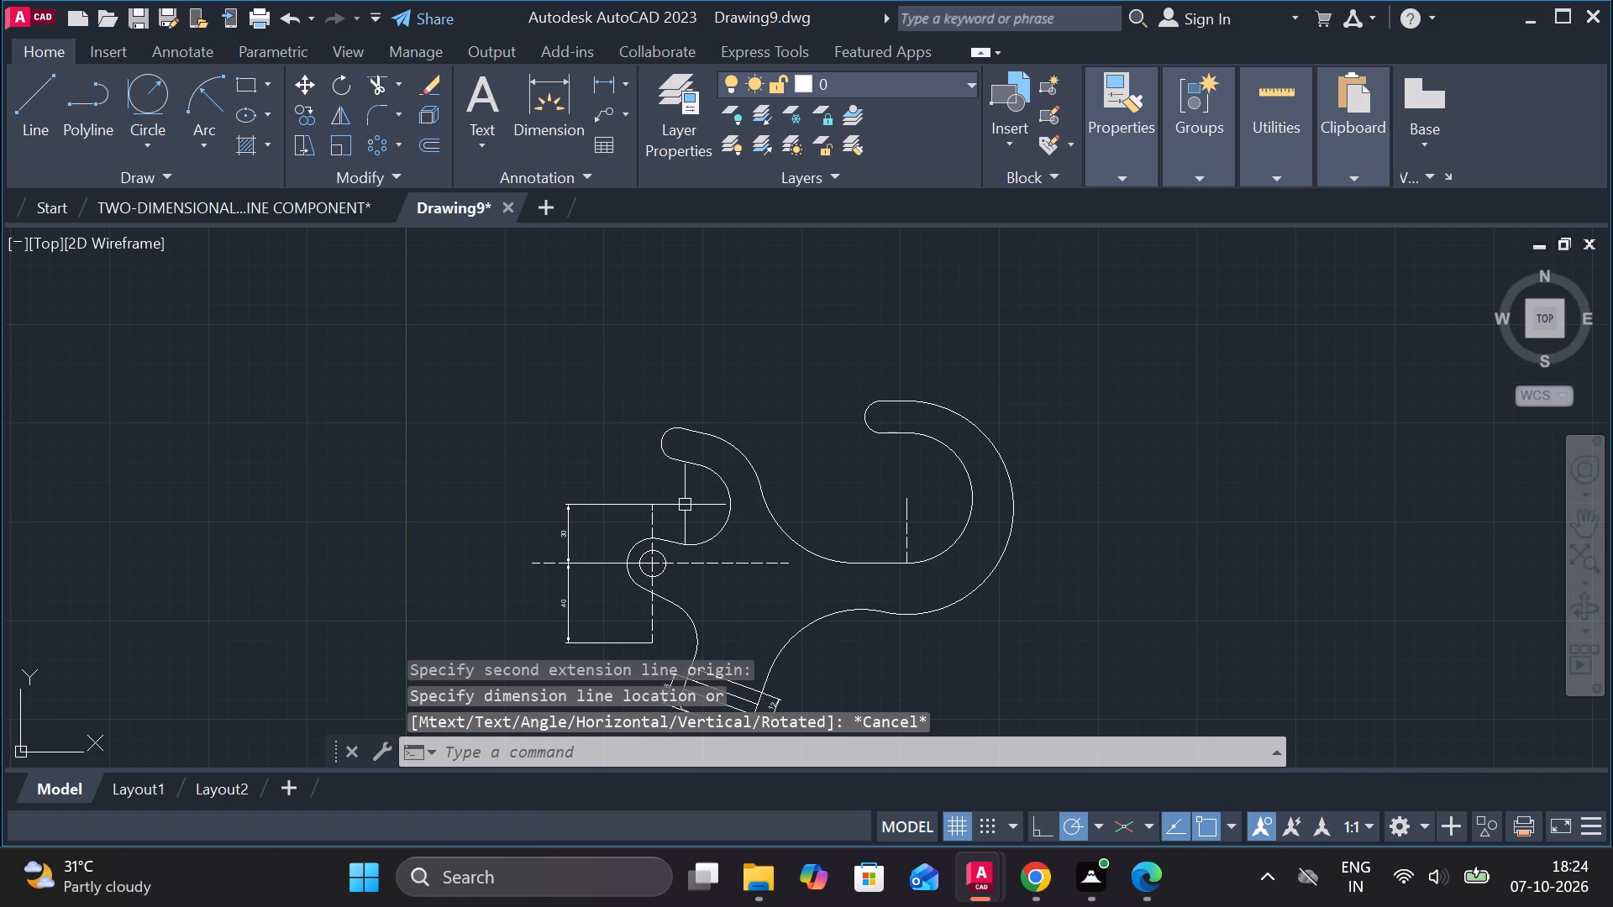
Lengthen the vertical centrelines of the small circle and the large hook upward to extend above both hook tips.
click(657, 522)
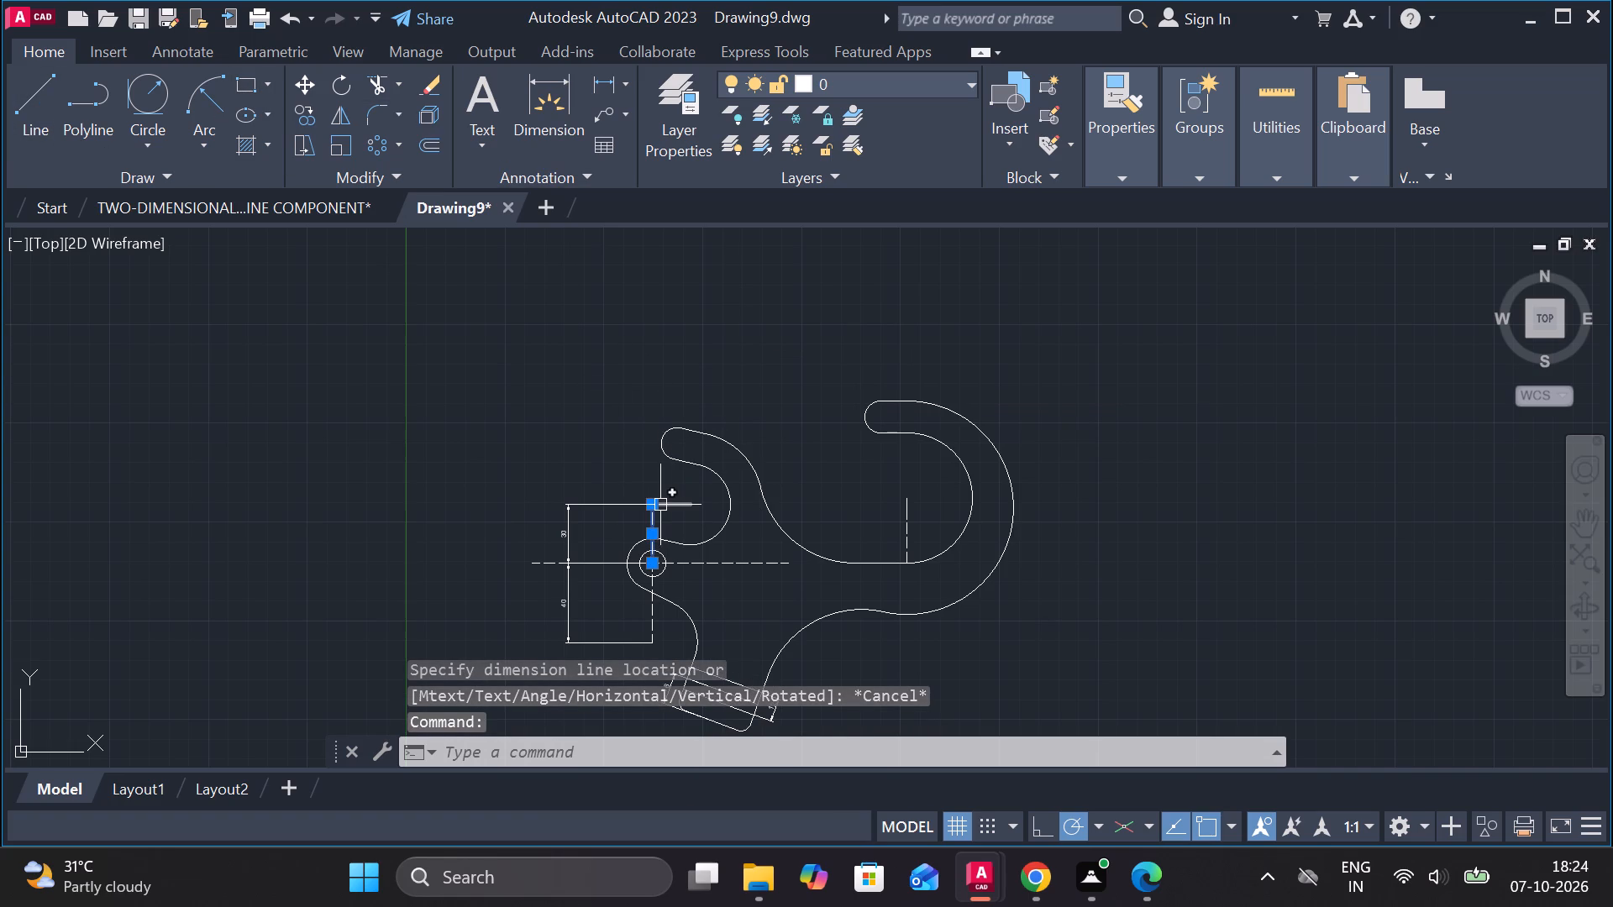
click(761, 558)
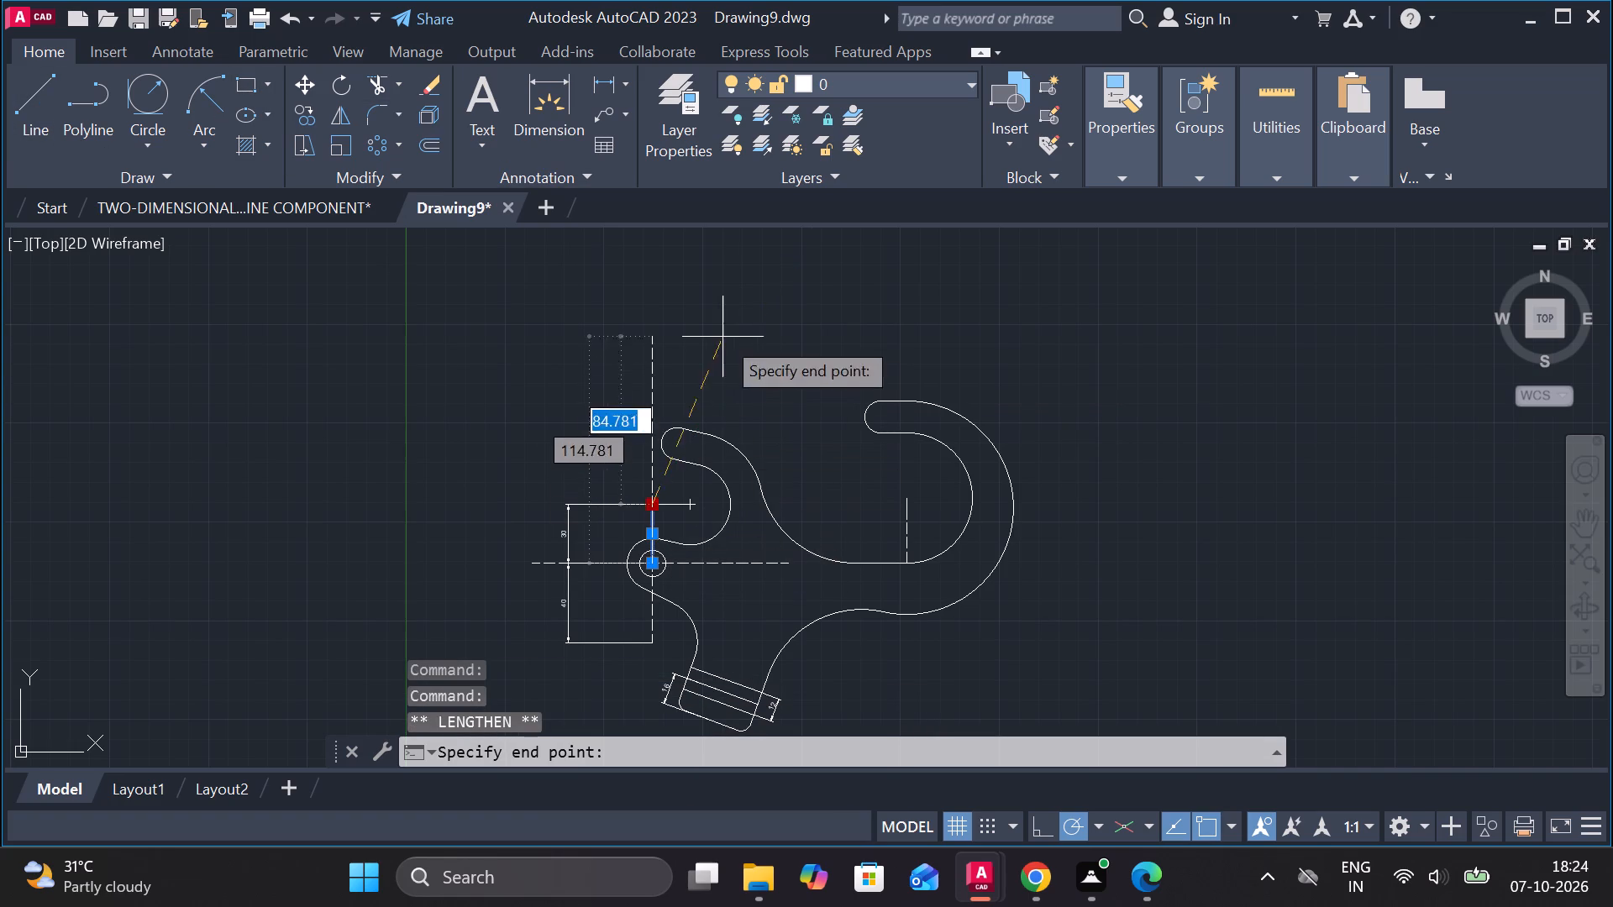
click(717, 339)
key(Escape)
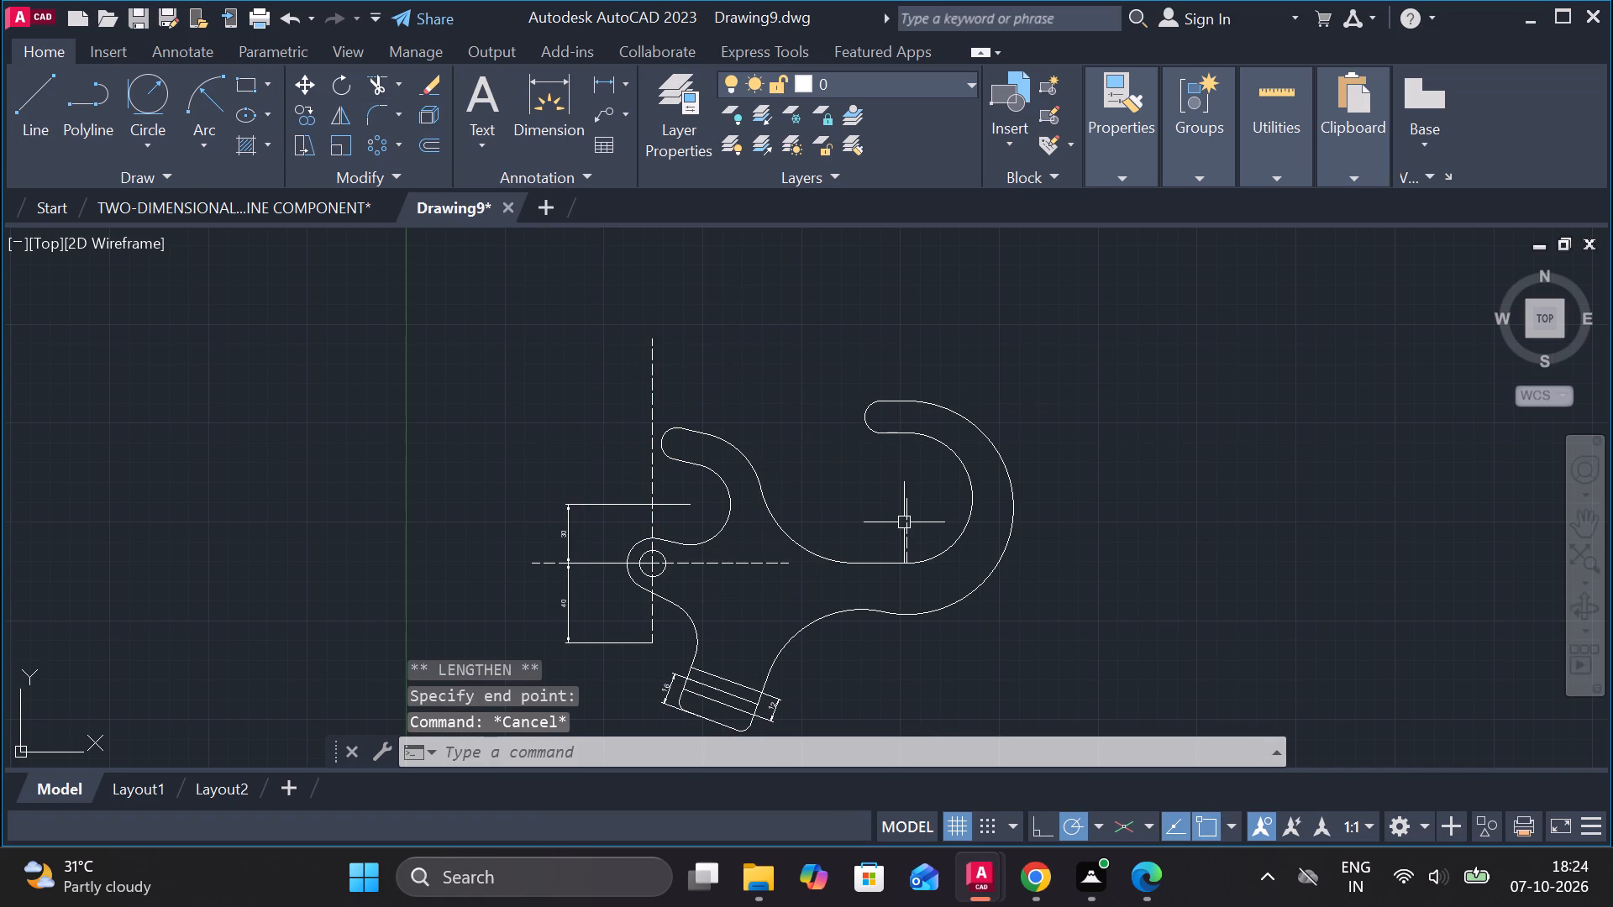
click(904, 522)
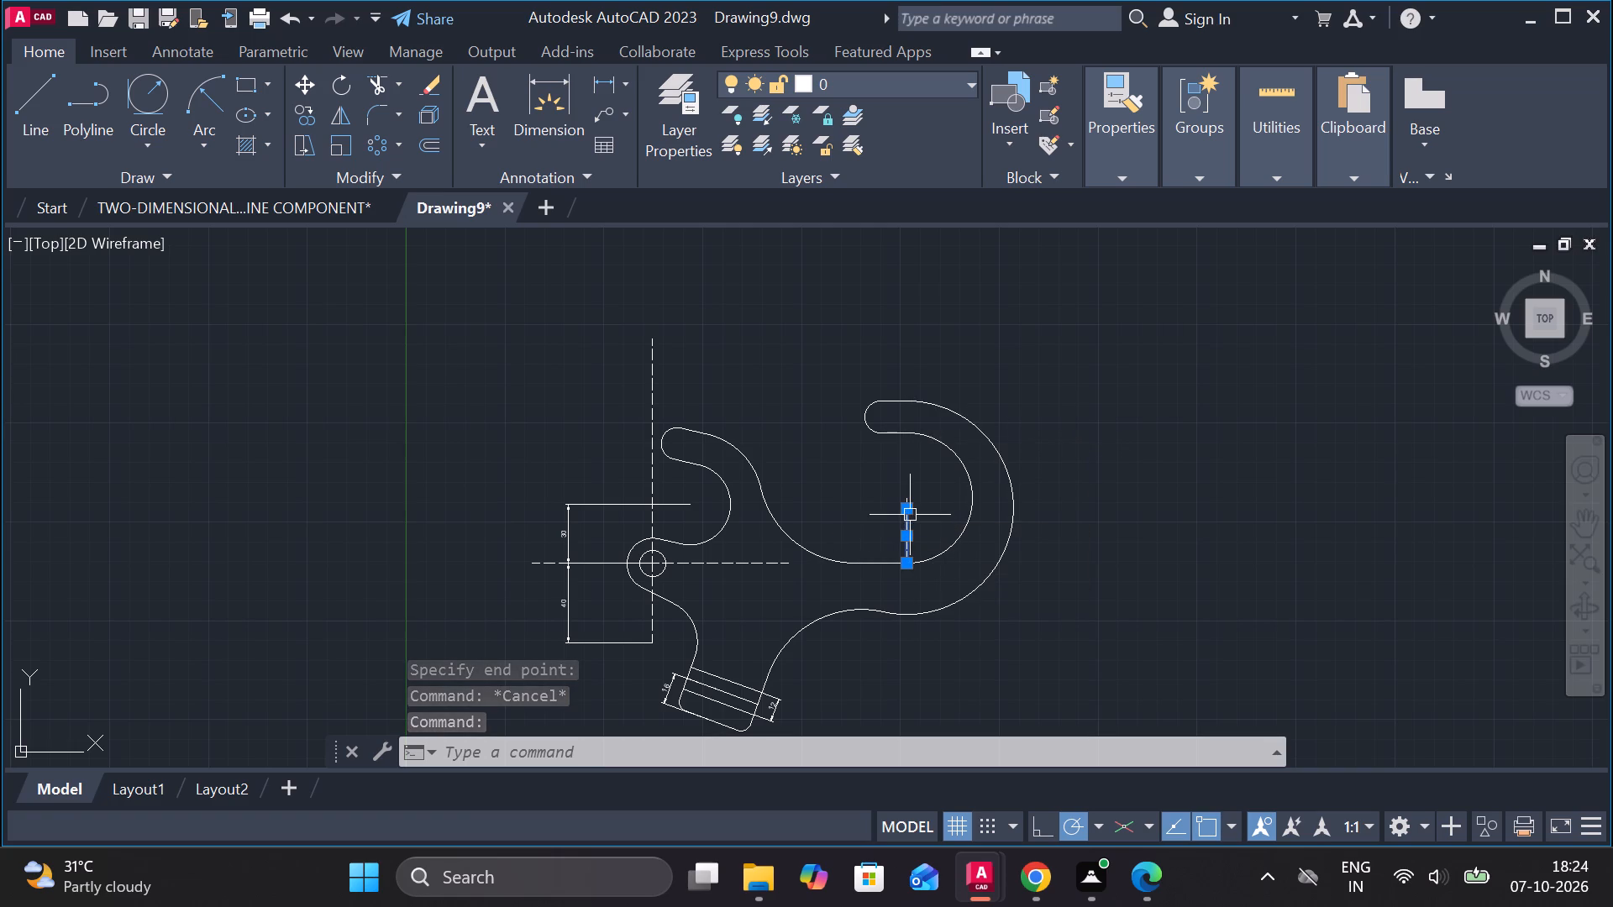
click(968, 563)
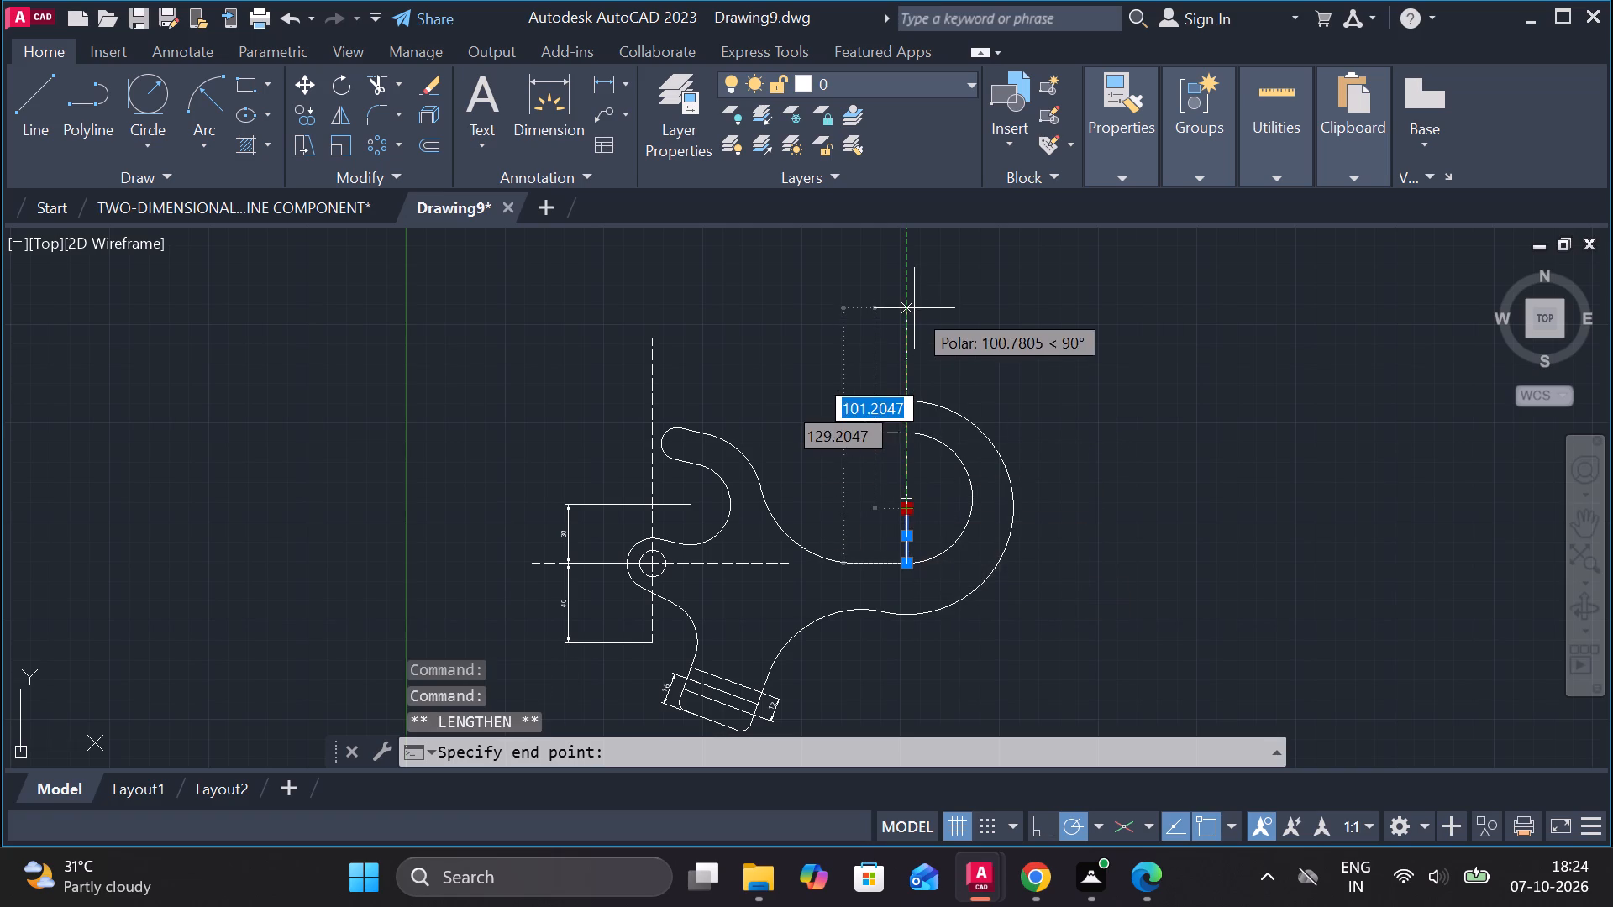
click(912, 326)
key(Escape)
middle_drag(1002, 422, 1099, 359)
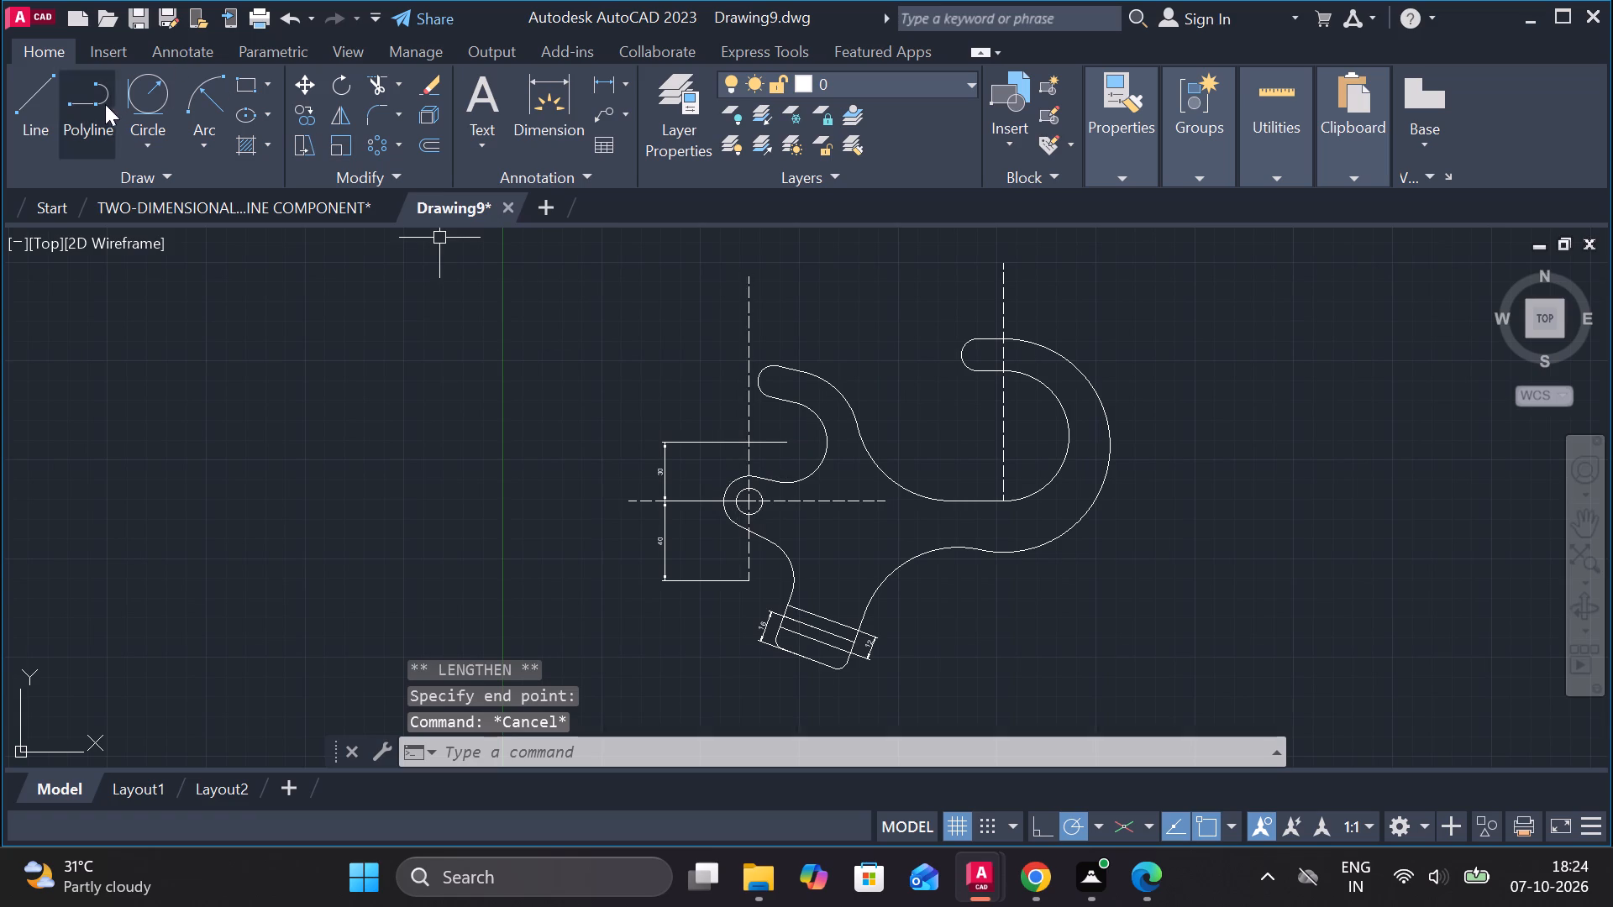
Add a horizontal linear dimension between the two lengthened vertical centrelines, placed just above the large hook.
click(603, 88)
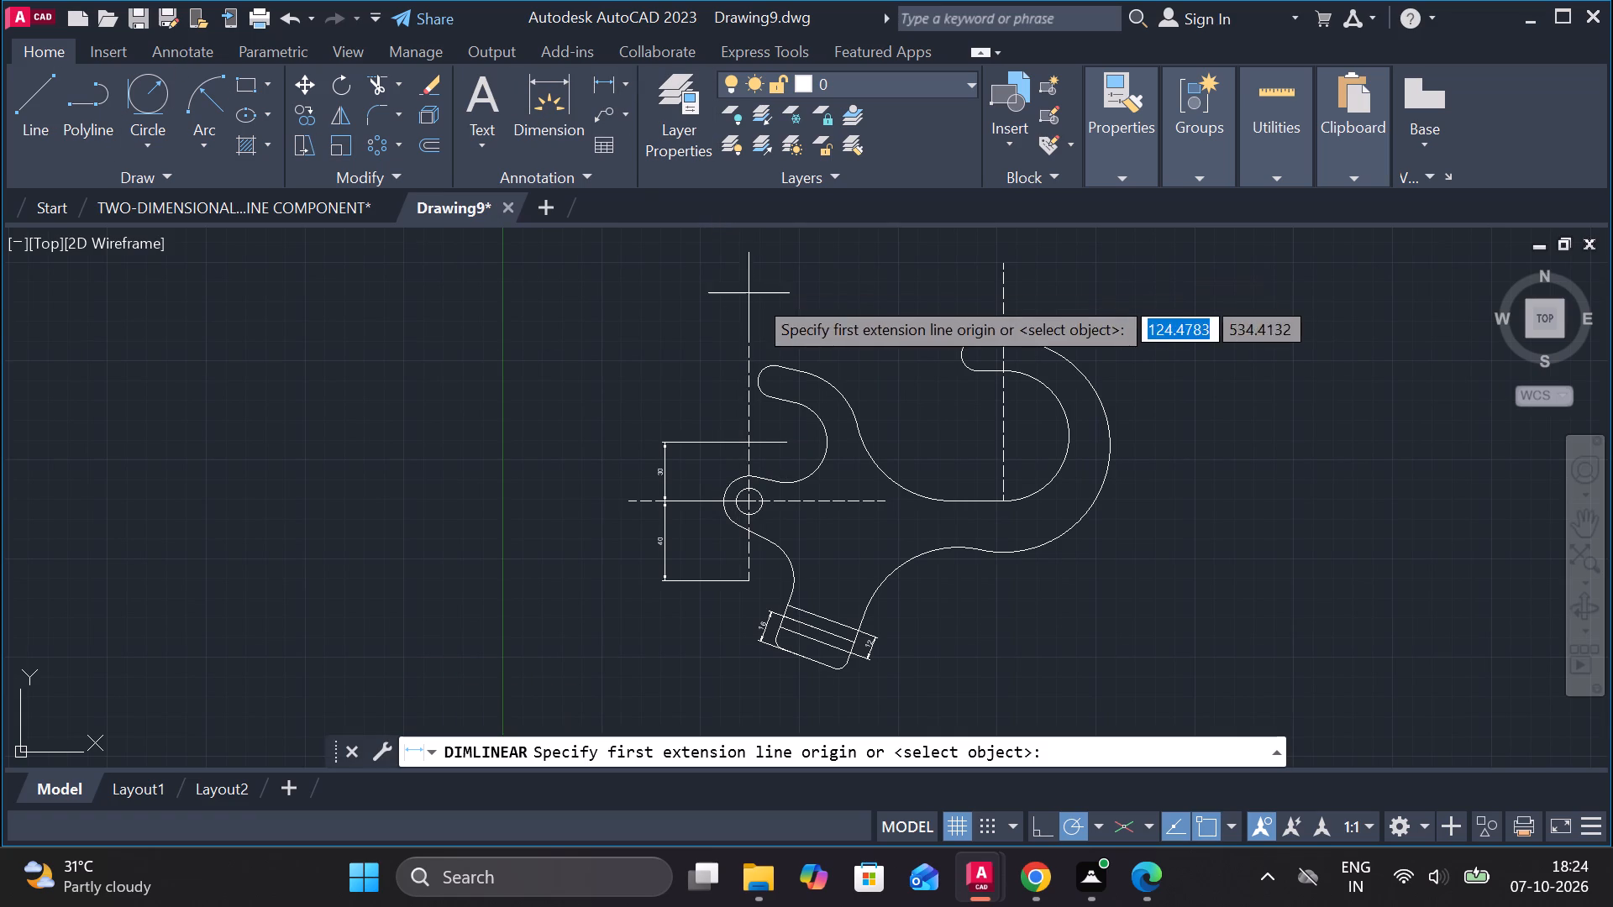
click(750, 296)
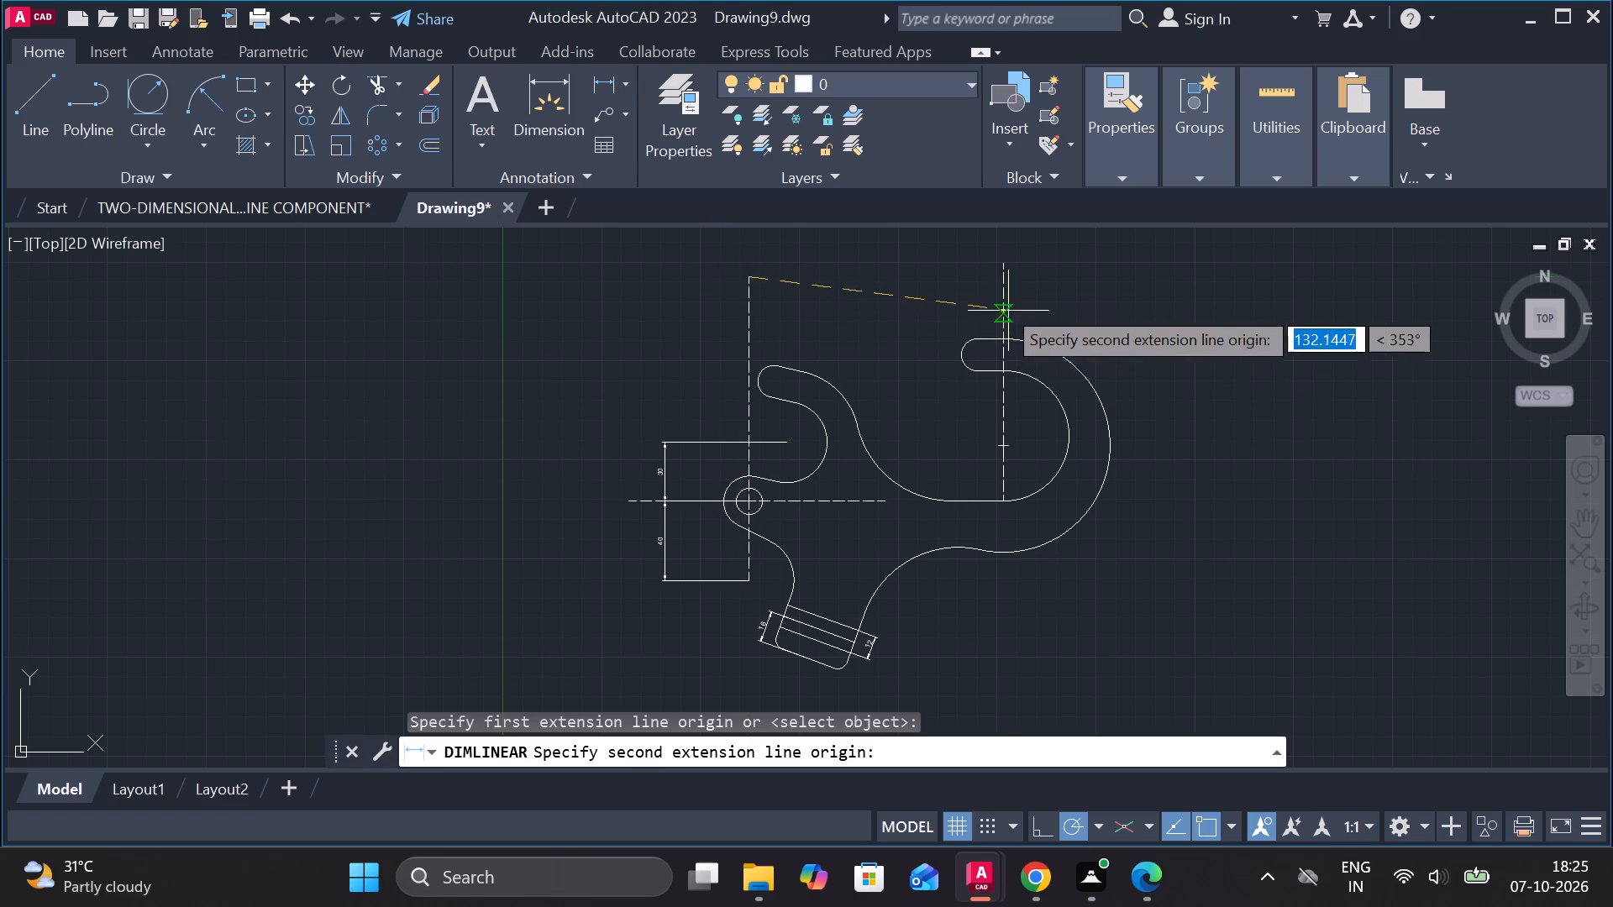
click(1002, 282)
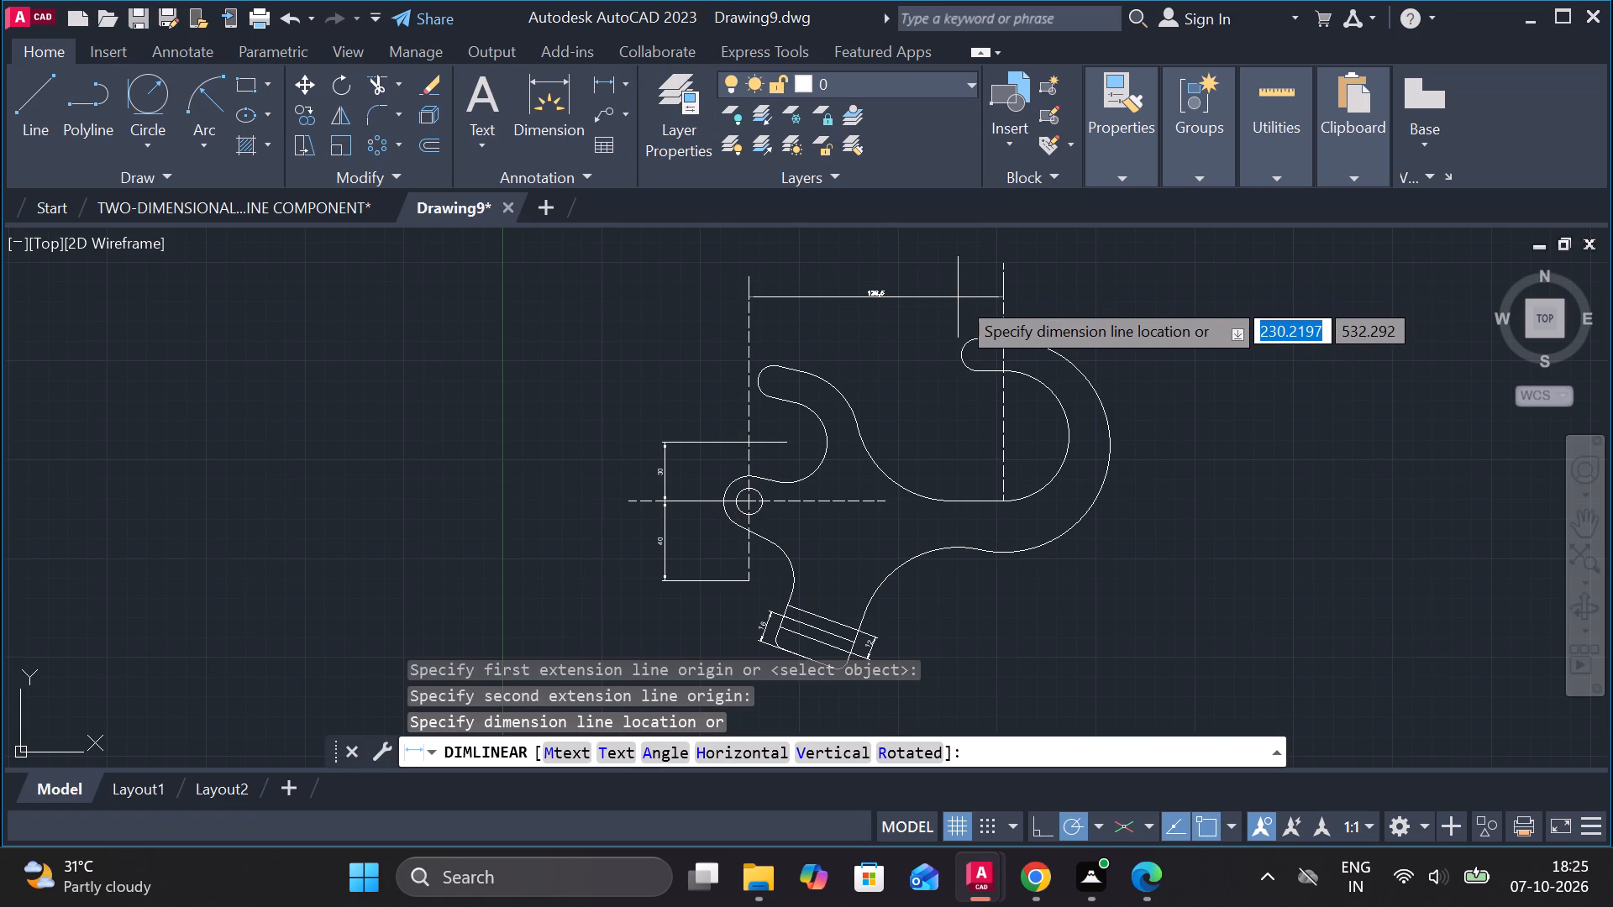
click(958, 297)
scroll(969, 299, up, 2)
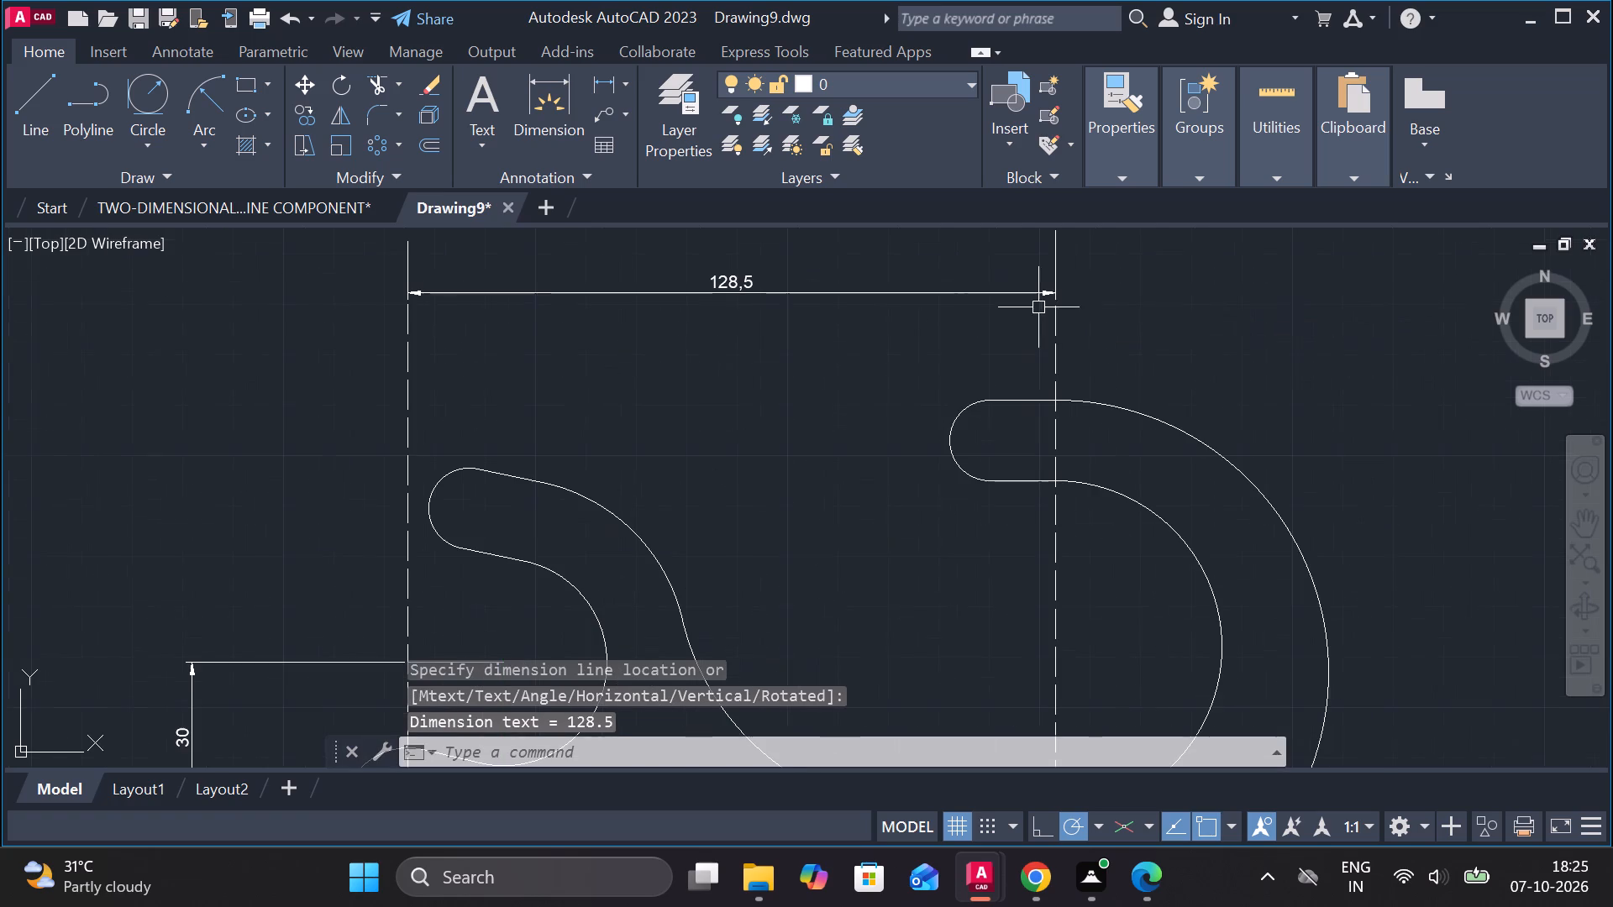
Add a horizontal linear dimension from the large hook's tip-arc centre to its vertical centreline, placed between the hook and the 128,5 dimension.
key(space)
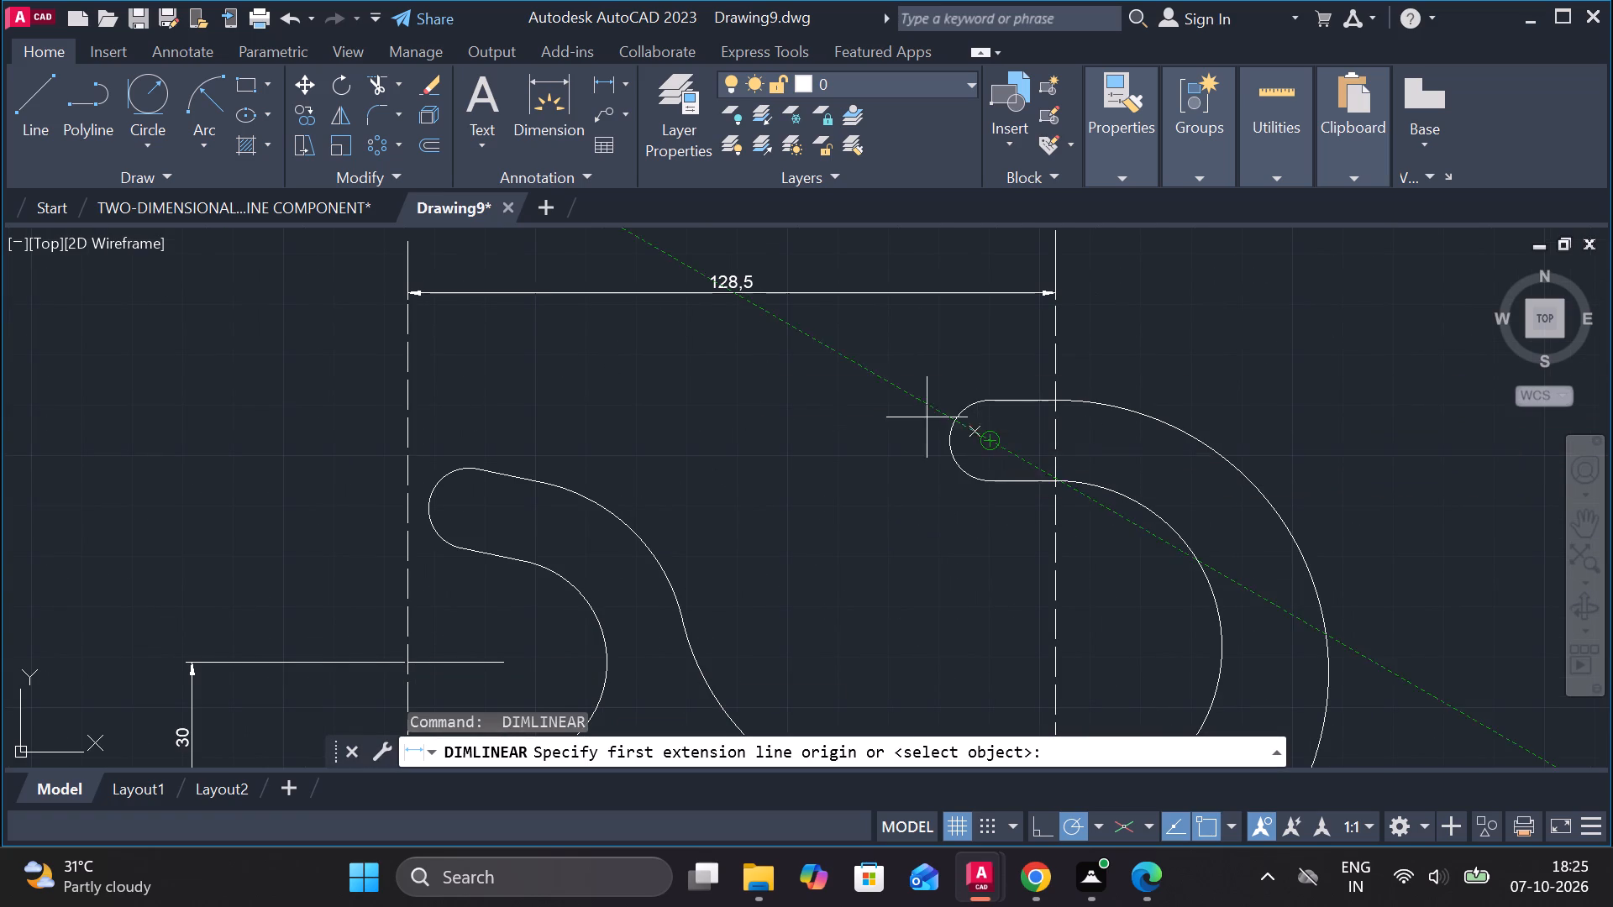
click(992, 434)
click(1053, 433)
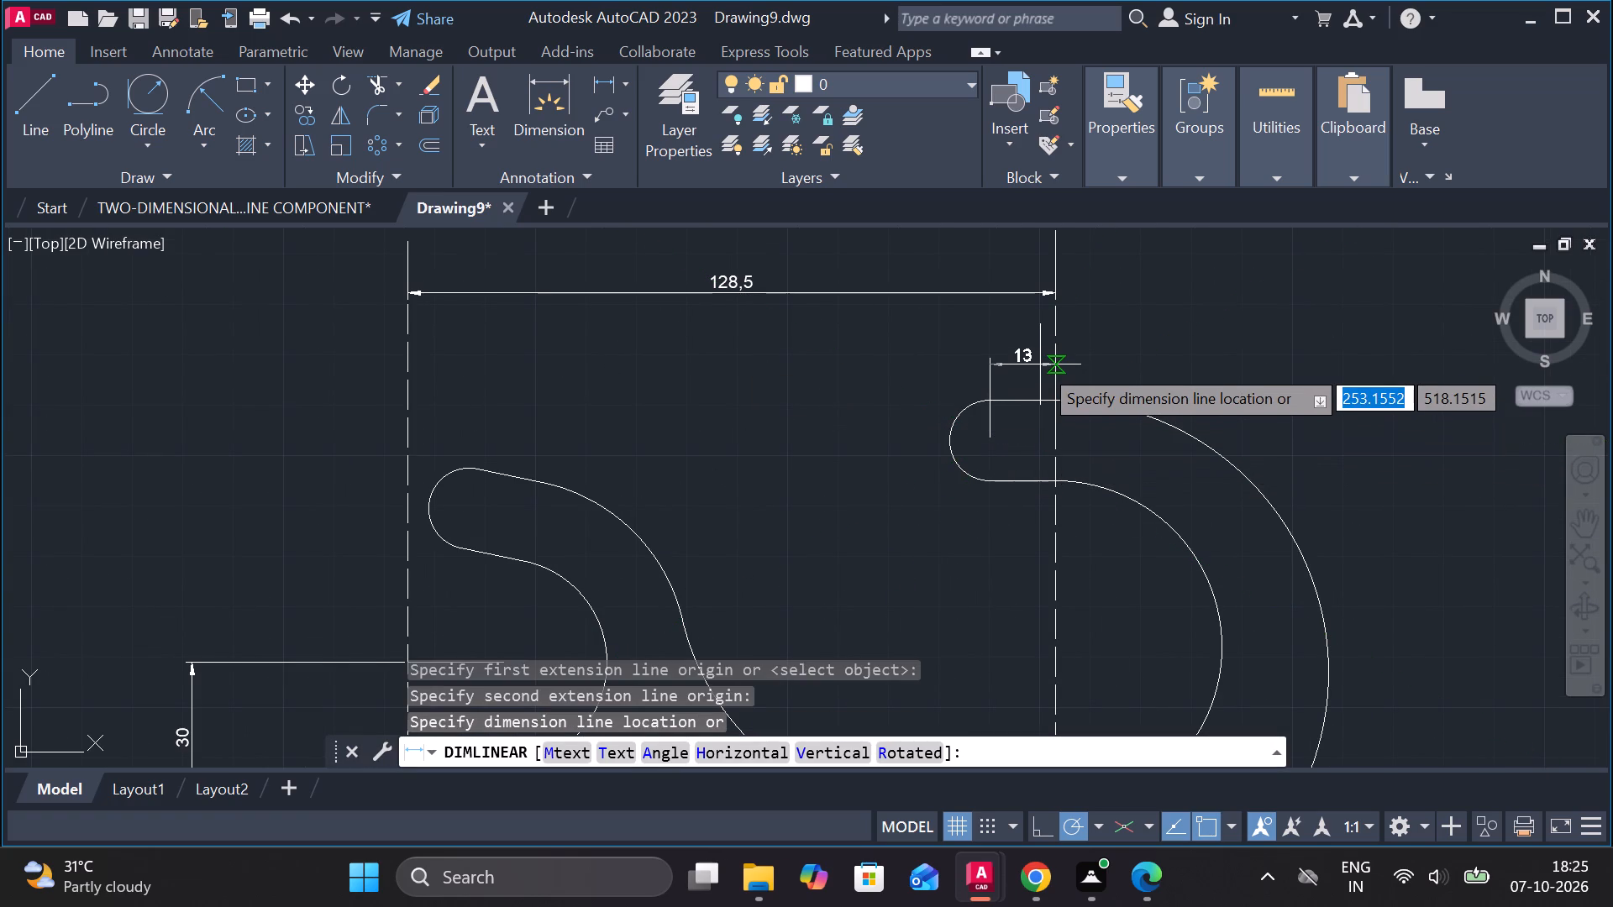
click(1040, 359)
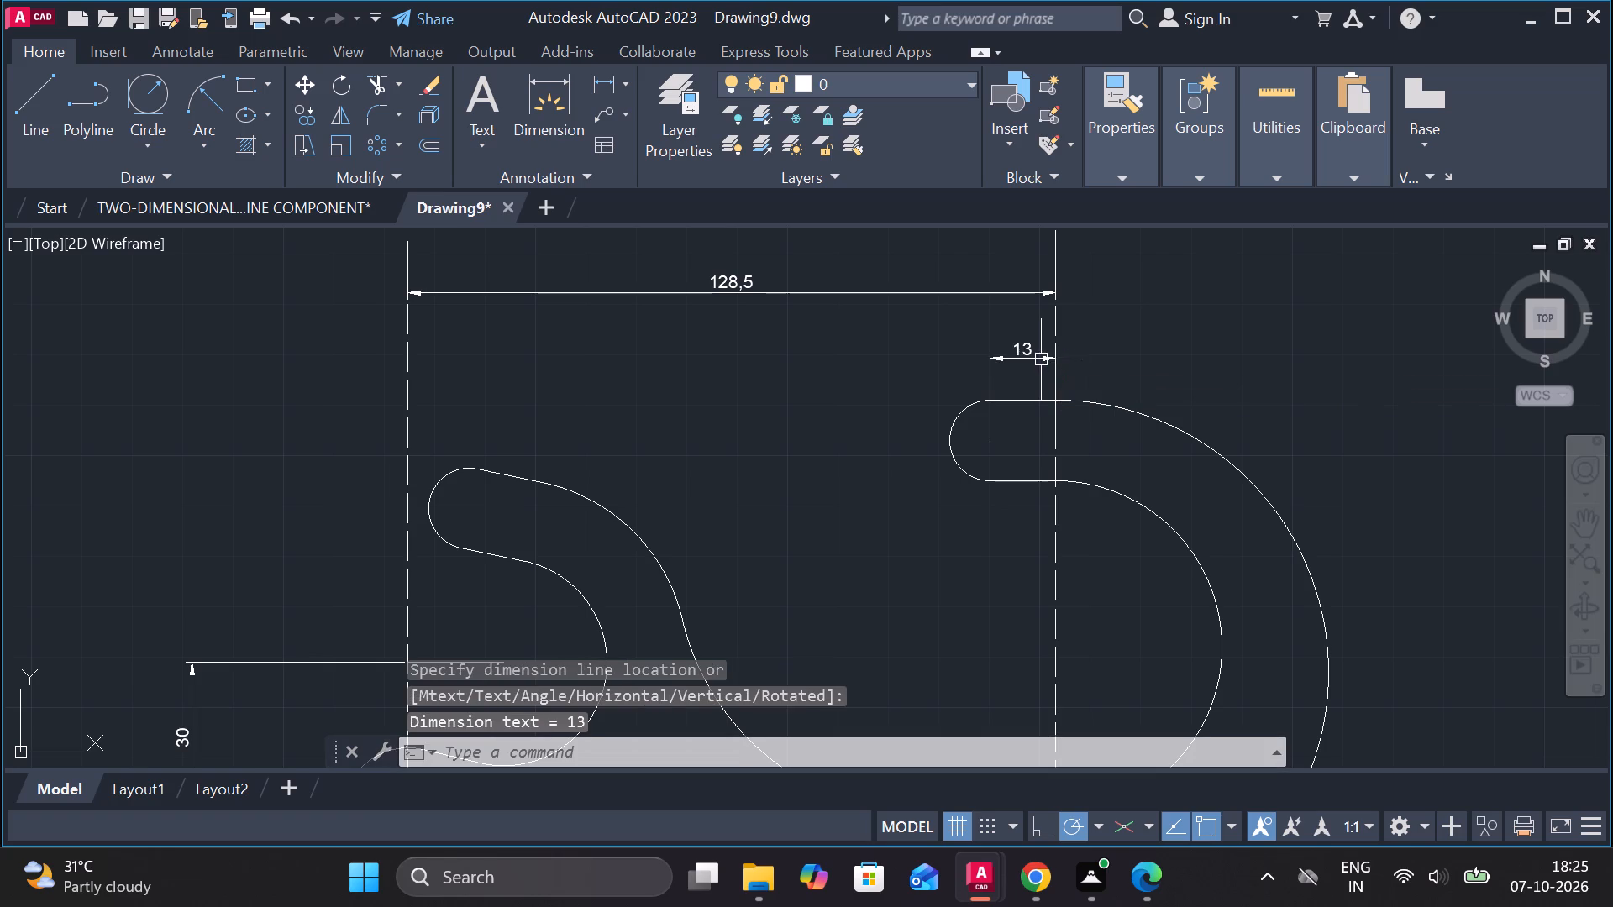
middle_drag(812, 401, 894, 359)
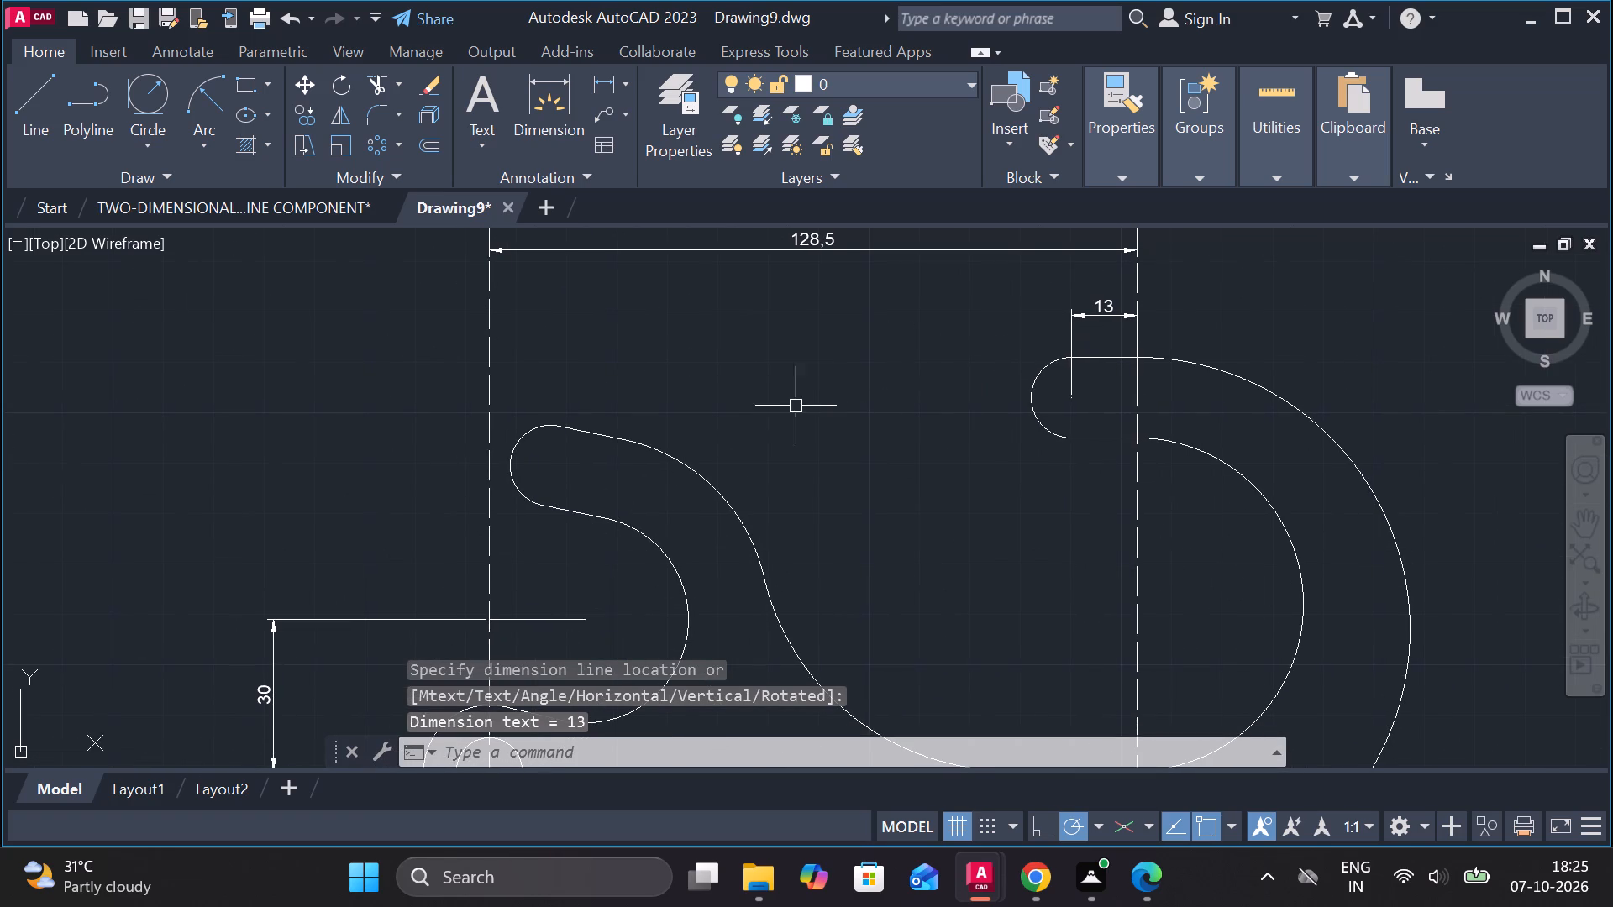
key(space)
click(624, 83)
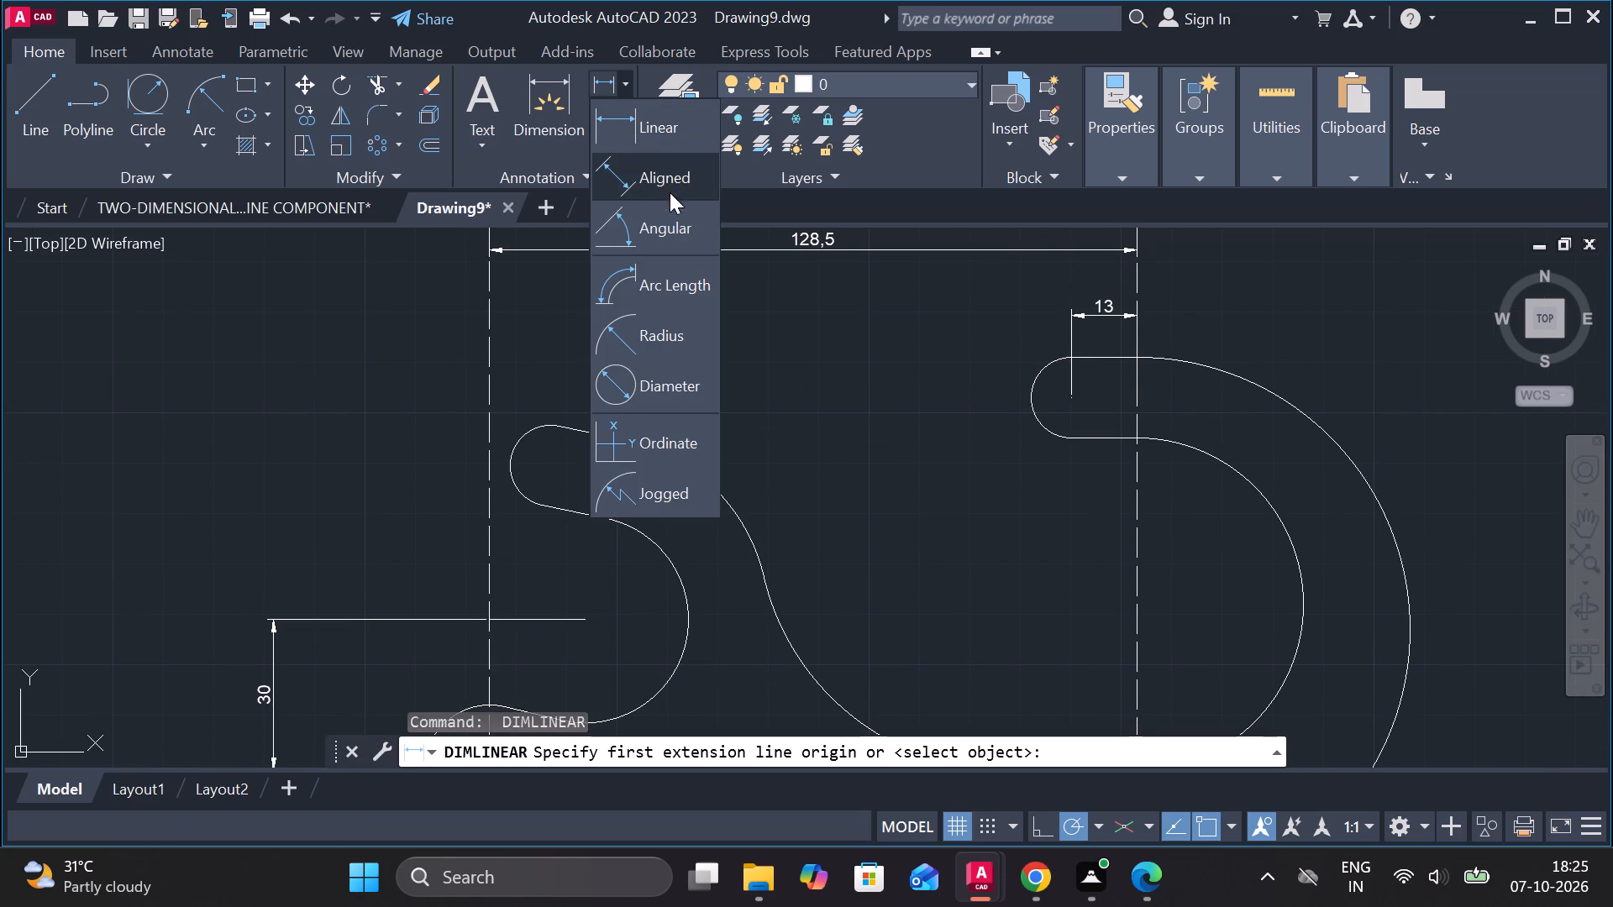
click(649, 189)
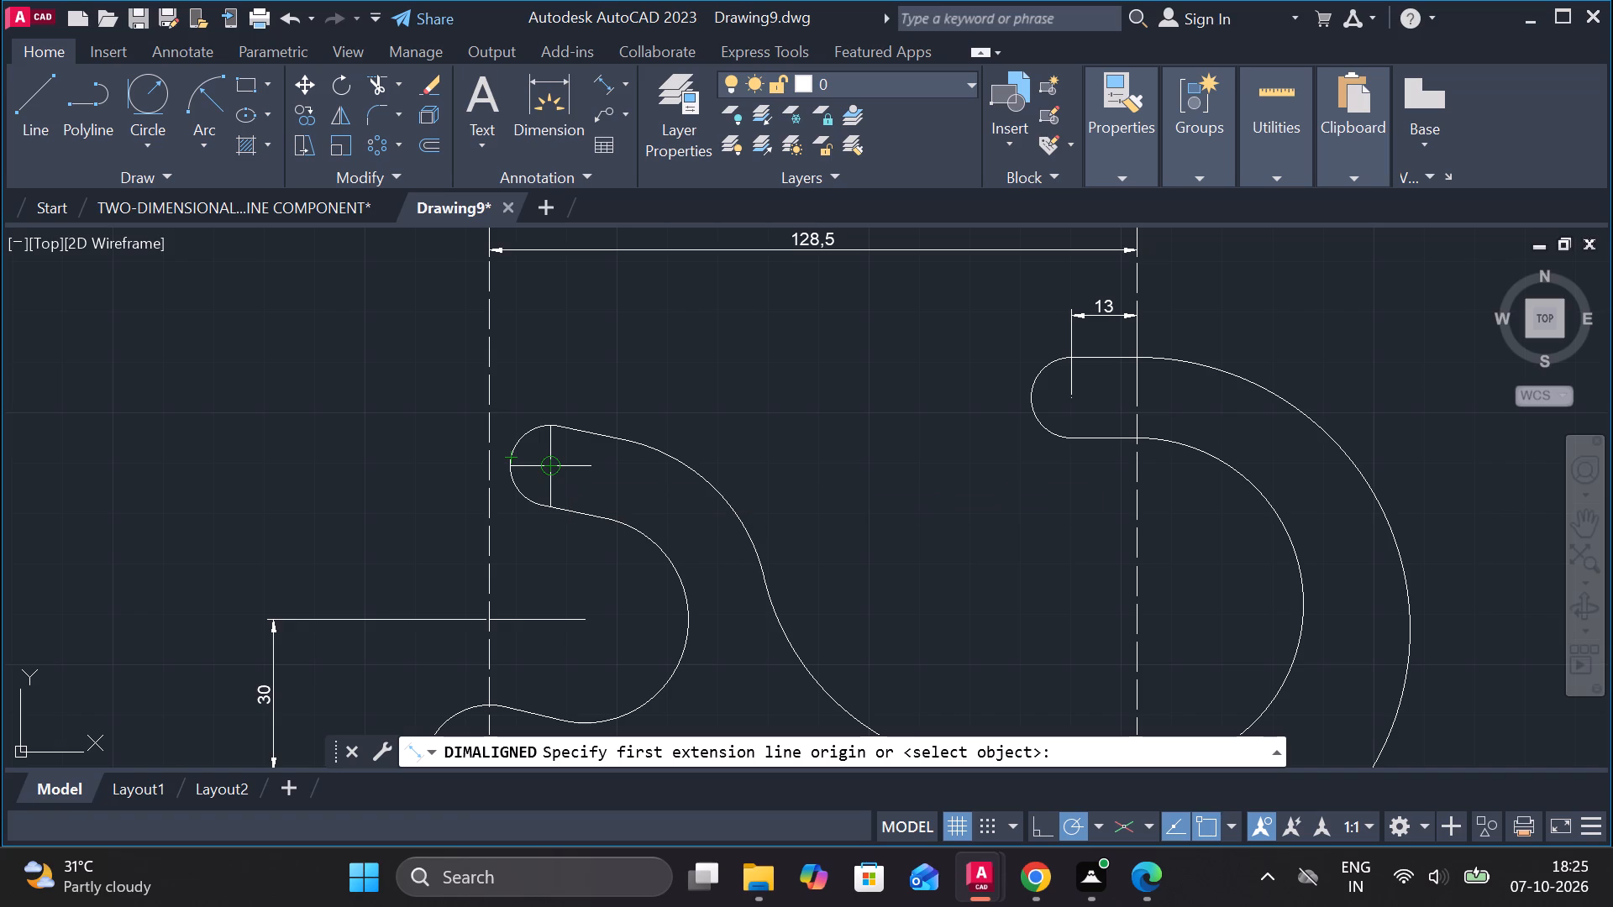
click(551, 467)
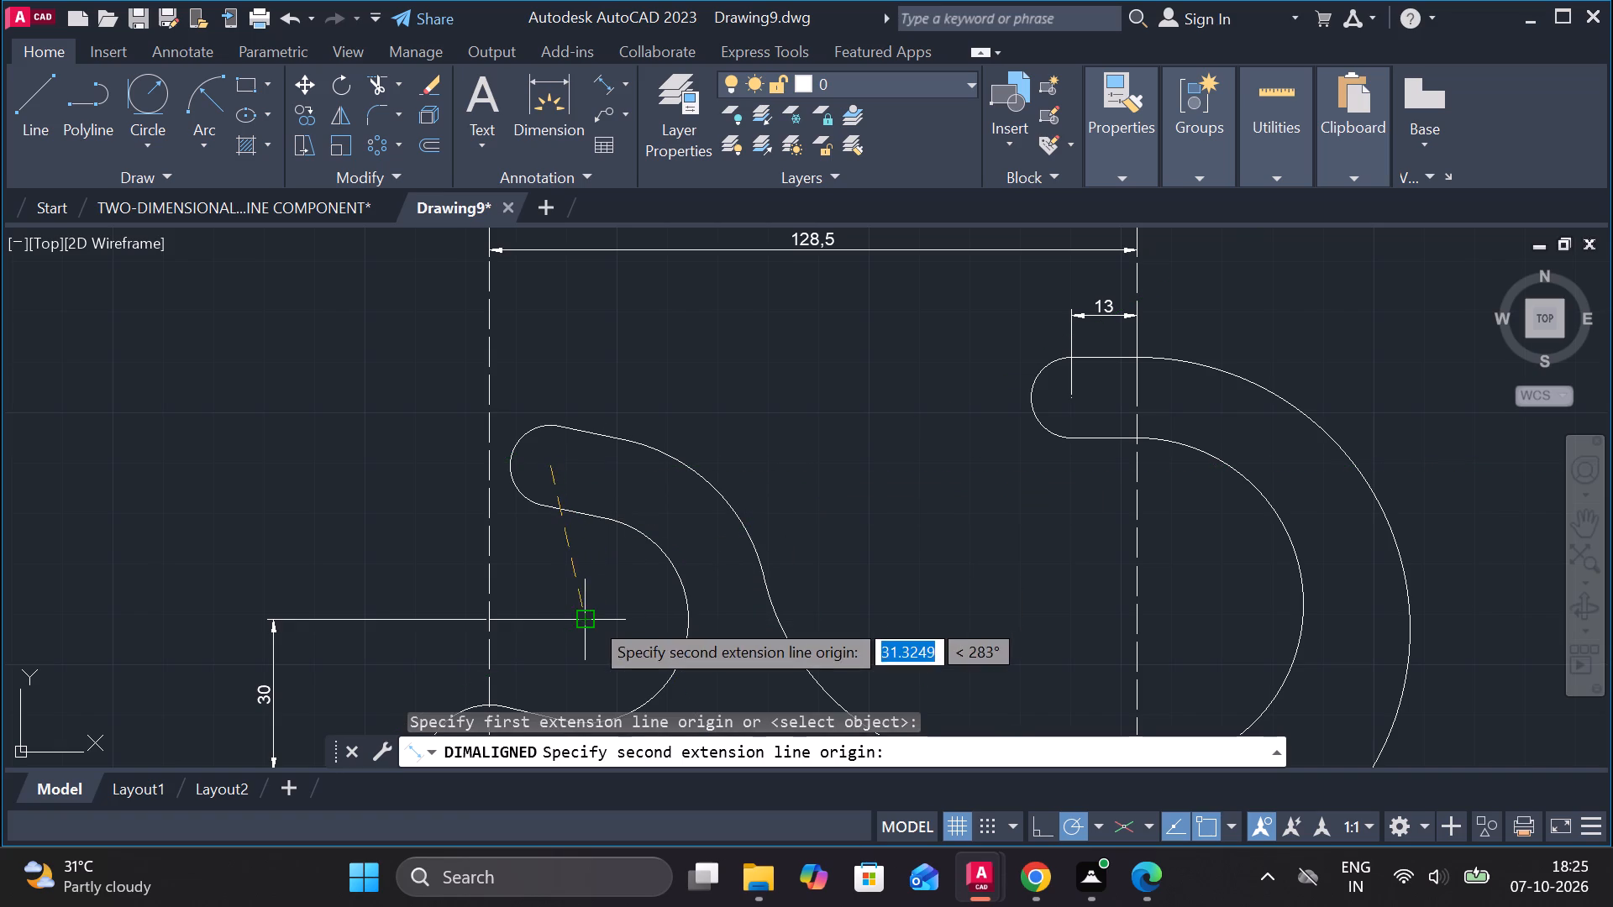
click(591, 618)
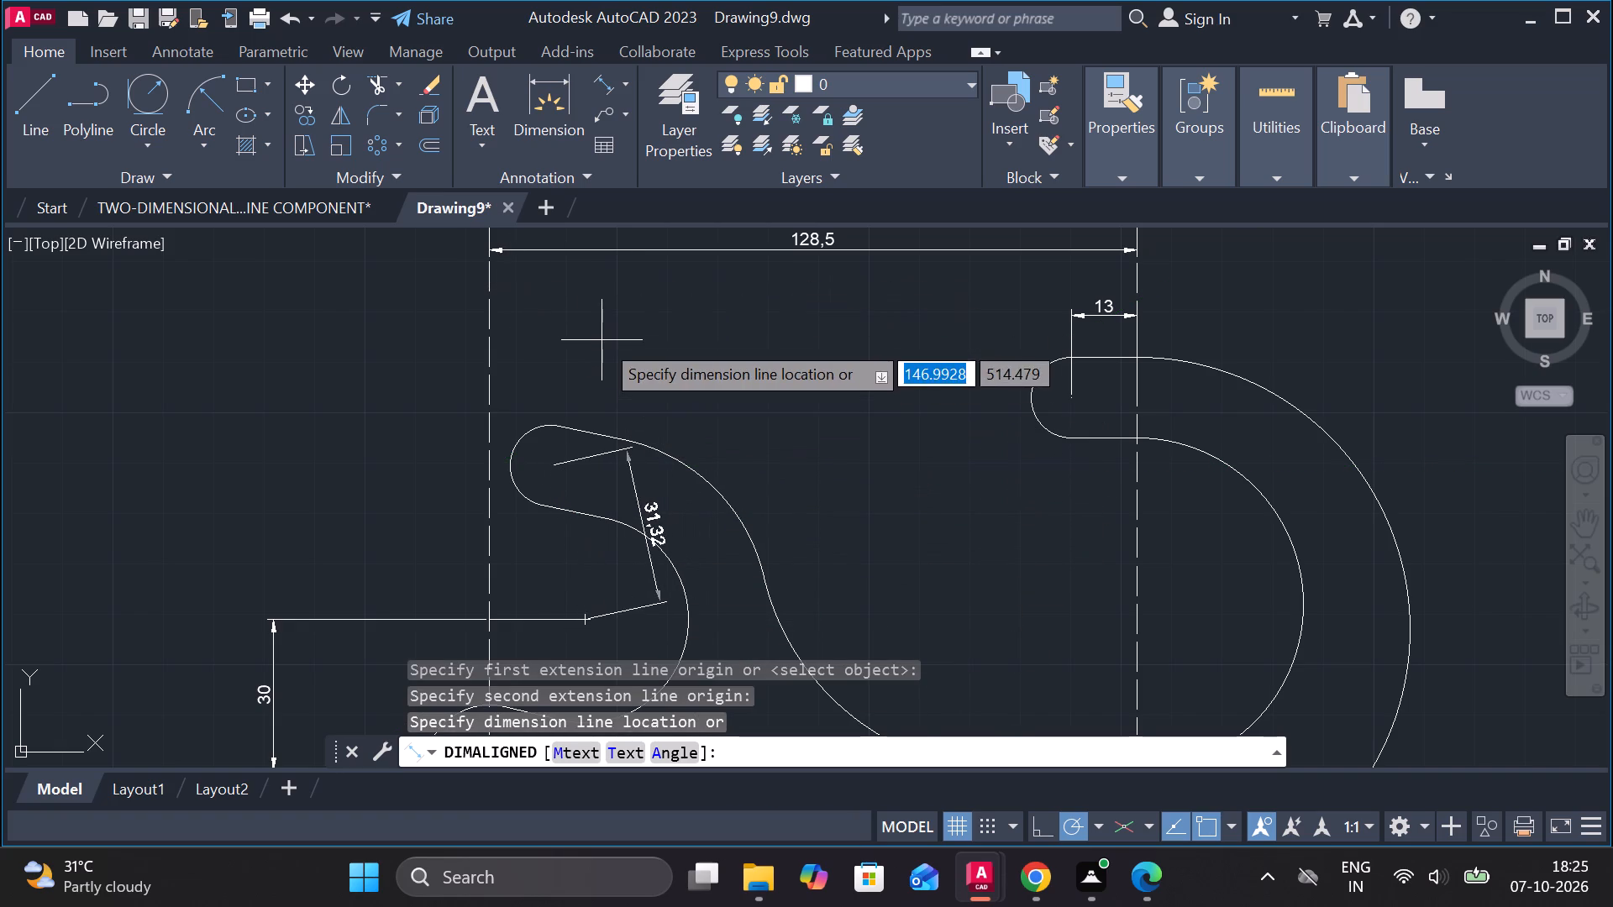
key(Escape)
Modify the ISO-25 dimension style to use an arrow size of 4.
scroll(612, 341, down, 1)
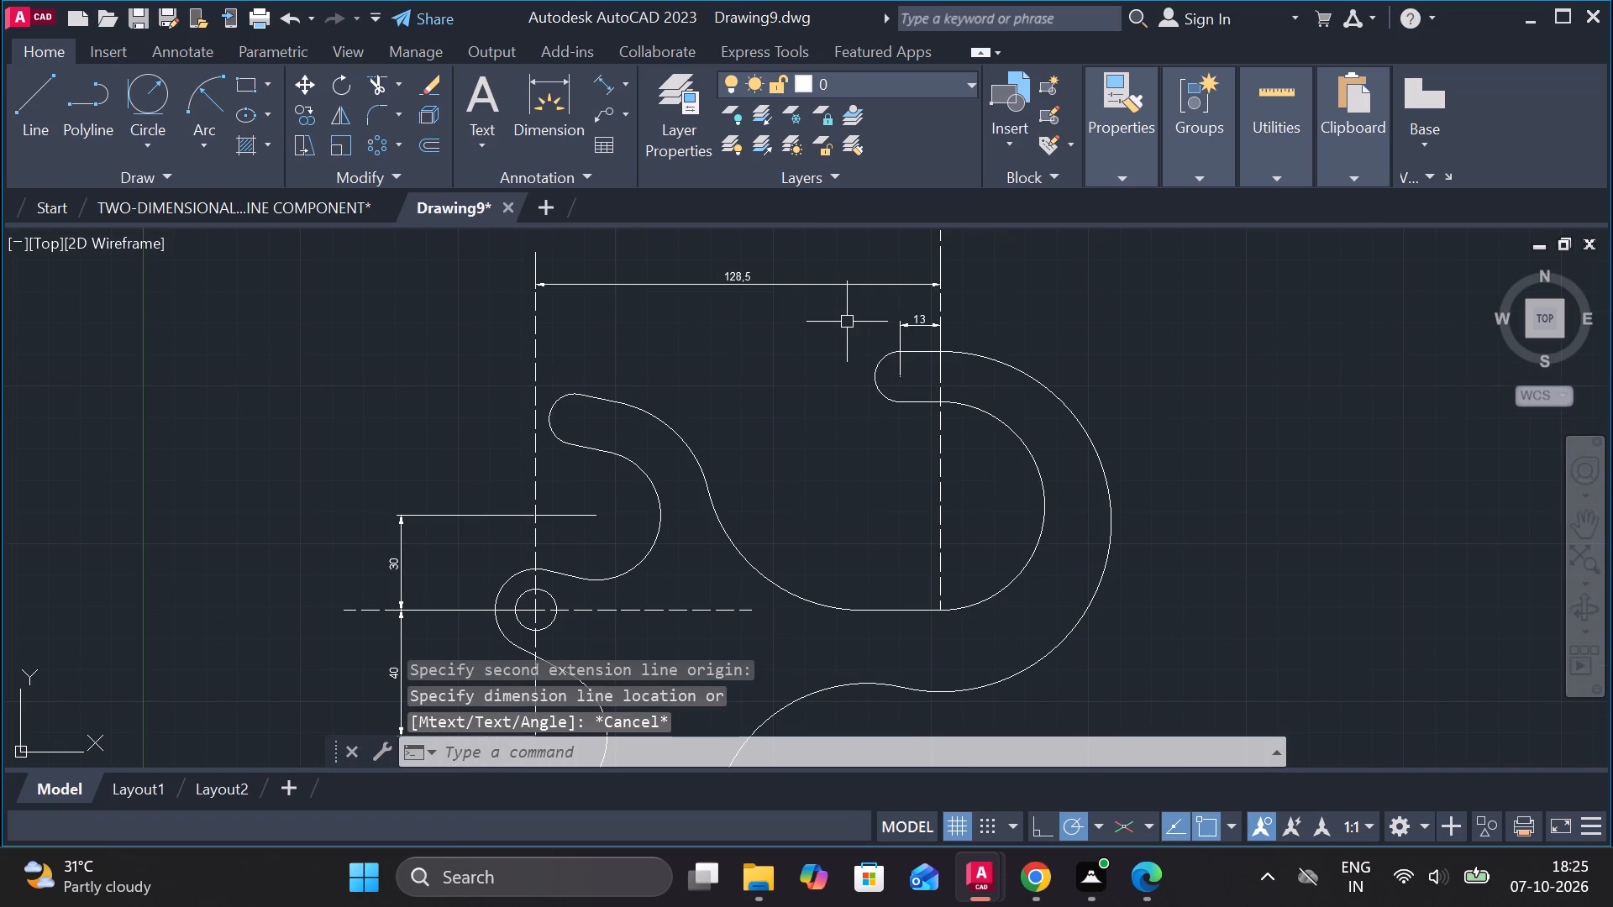
key(d)
key(Return)
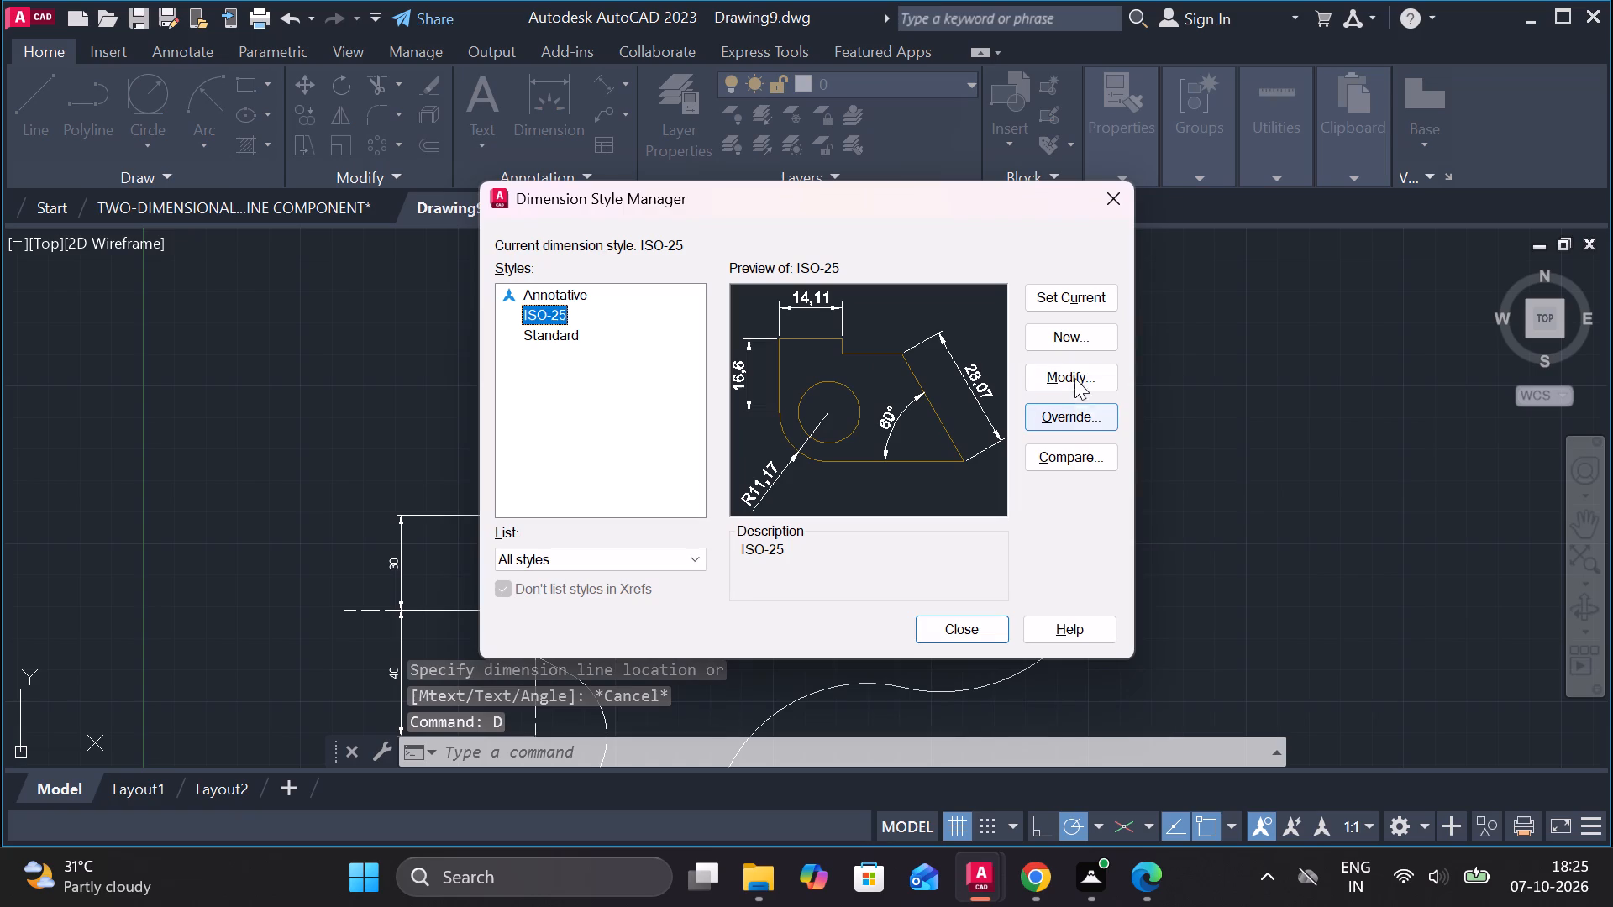
click(1074, 369)
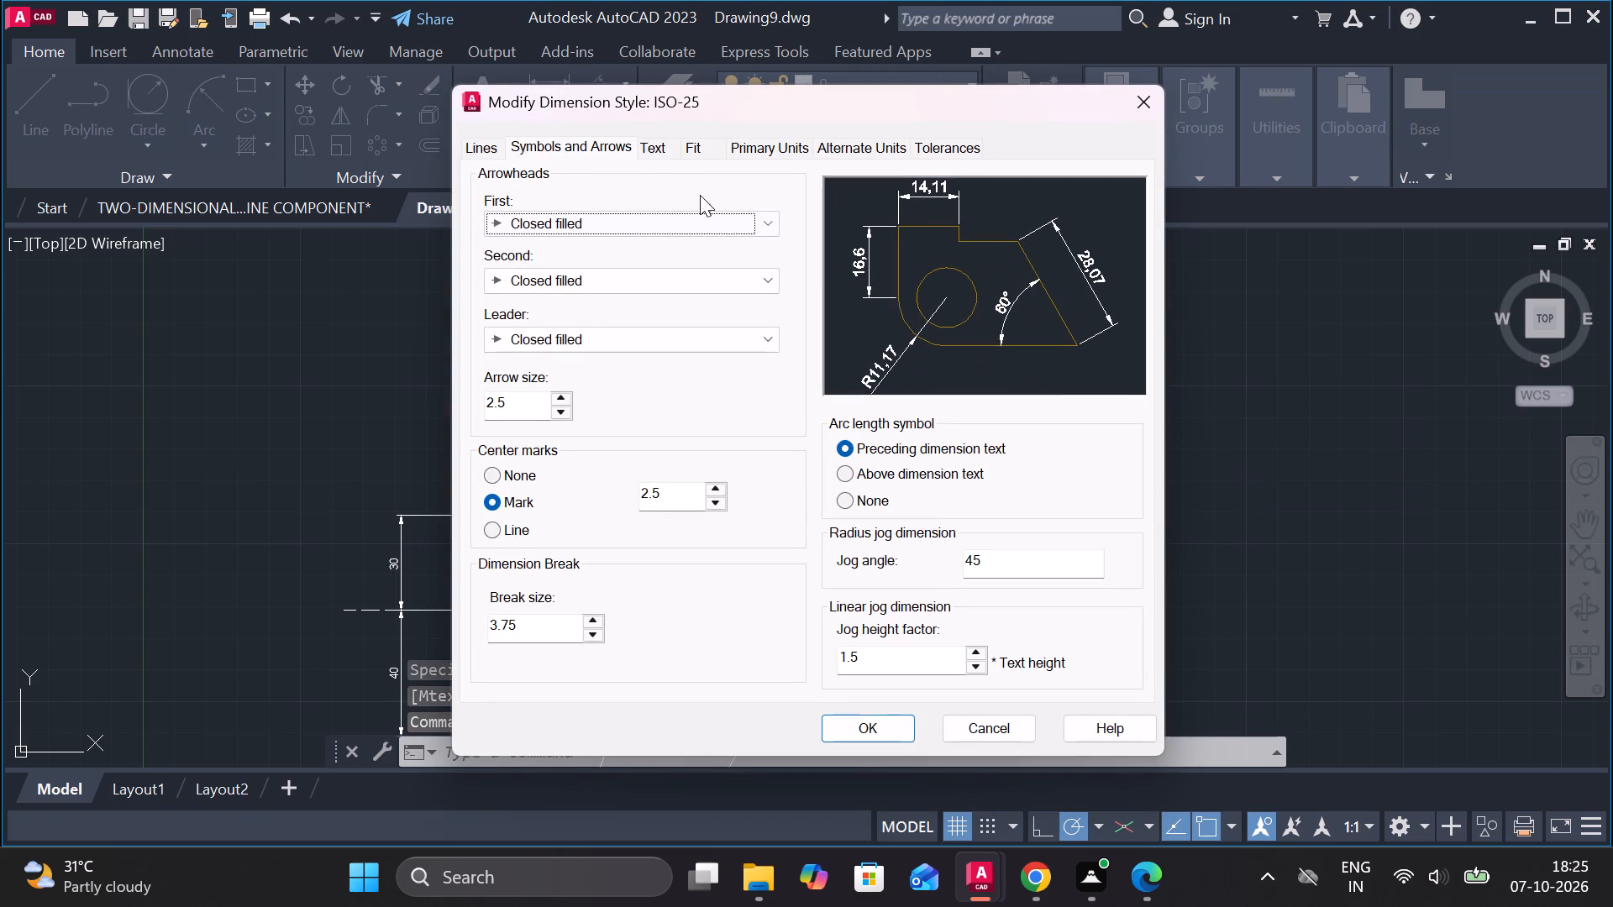
drag(509, 399, 460, 408)
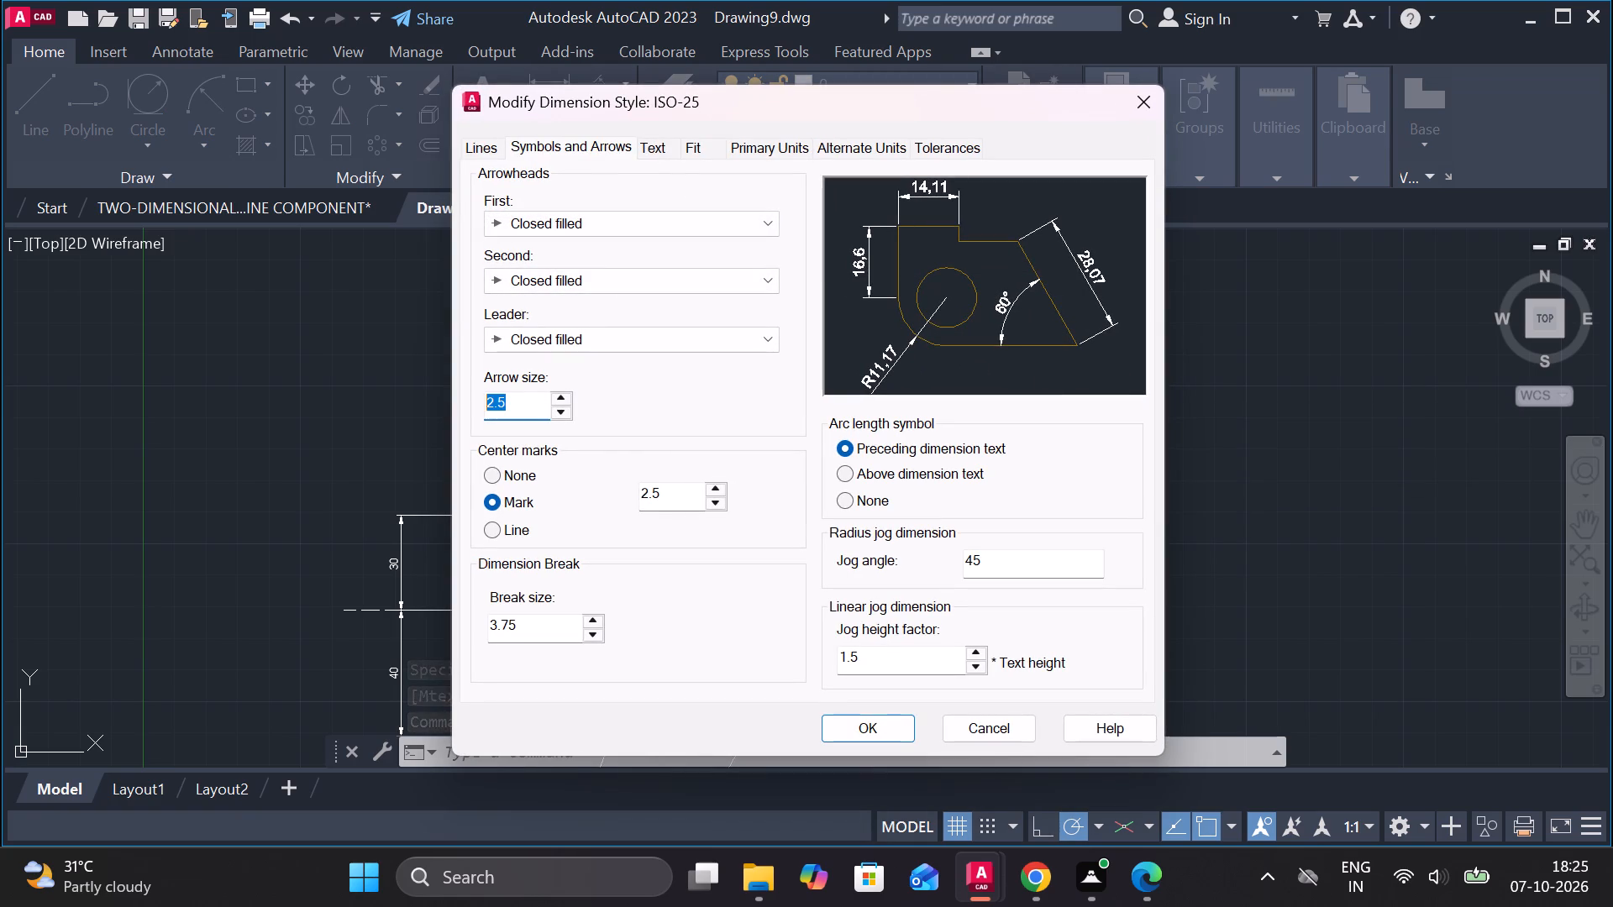
drag(460, 408, 454, 408)
key(4)
key(Return)
Set the ISO-25 style's text height to 6 and its text alignment to ISO standard.
click(646, 142)
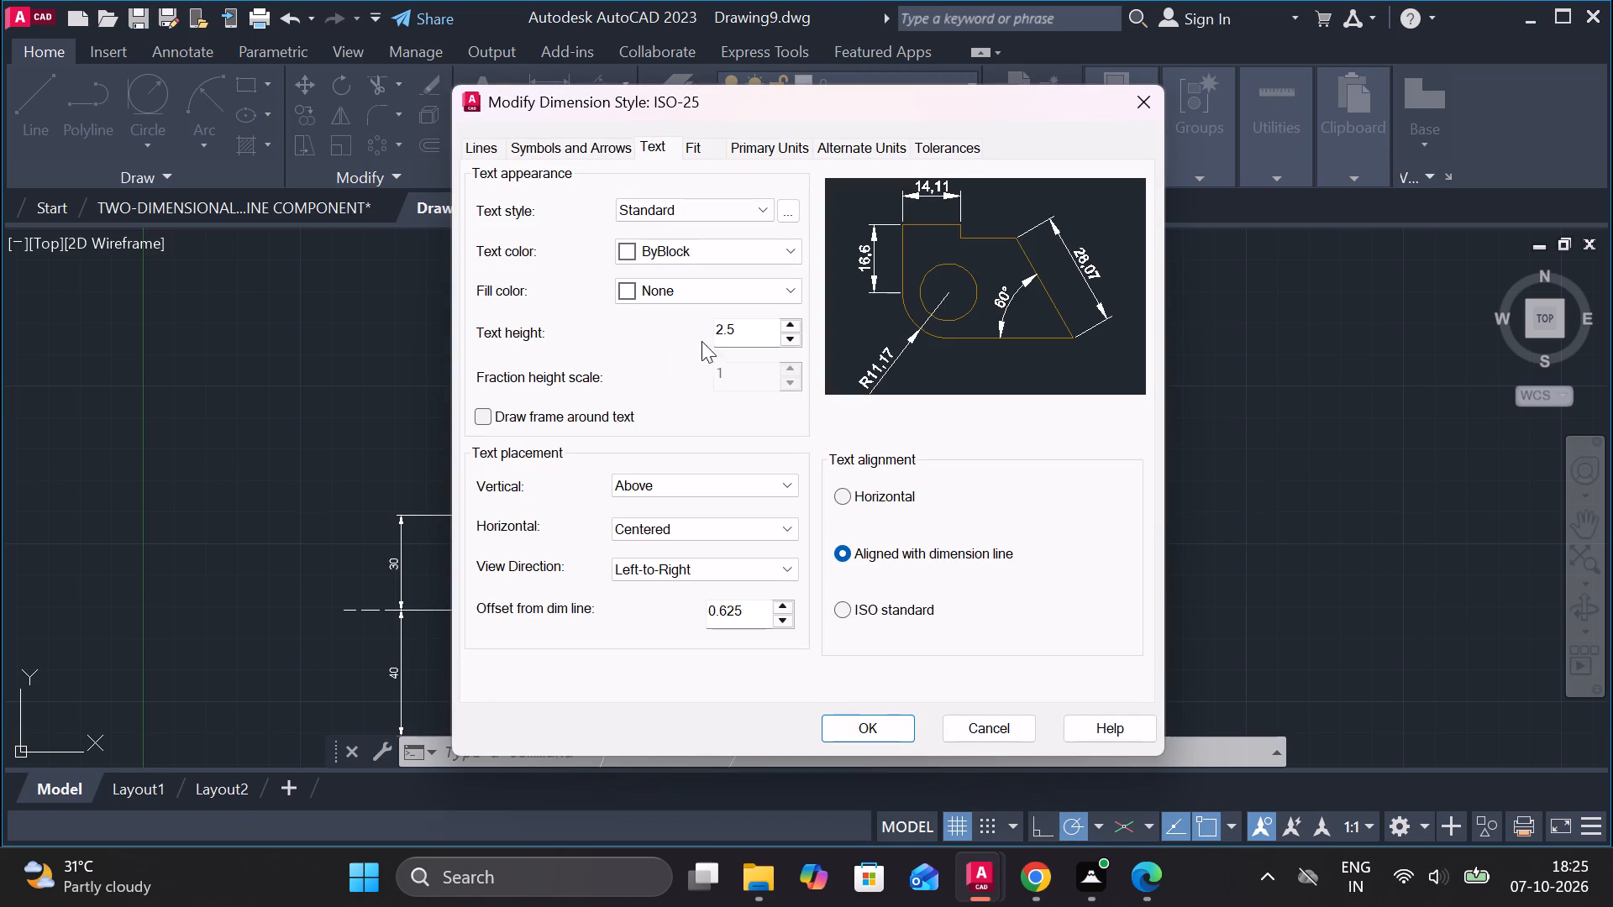
drag(749, 335, 677, 335)
key(6)
key(Return)
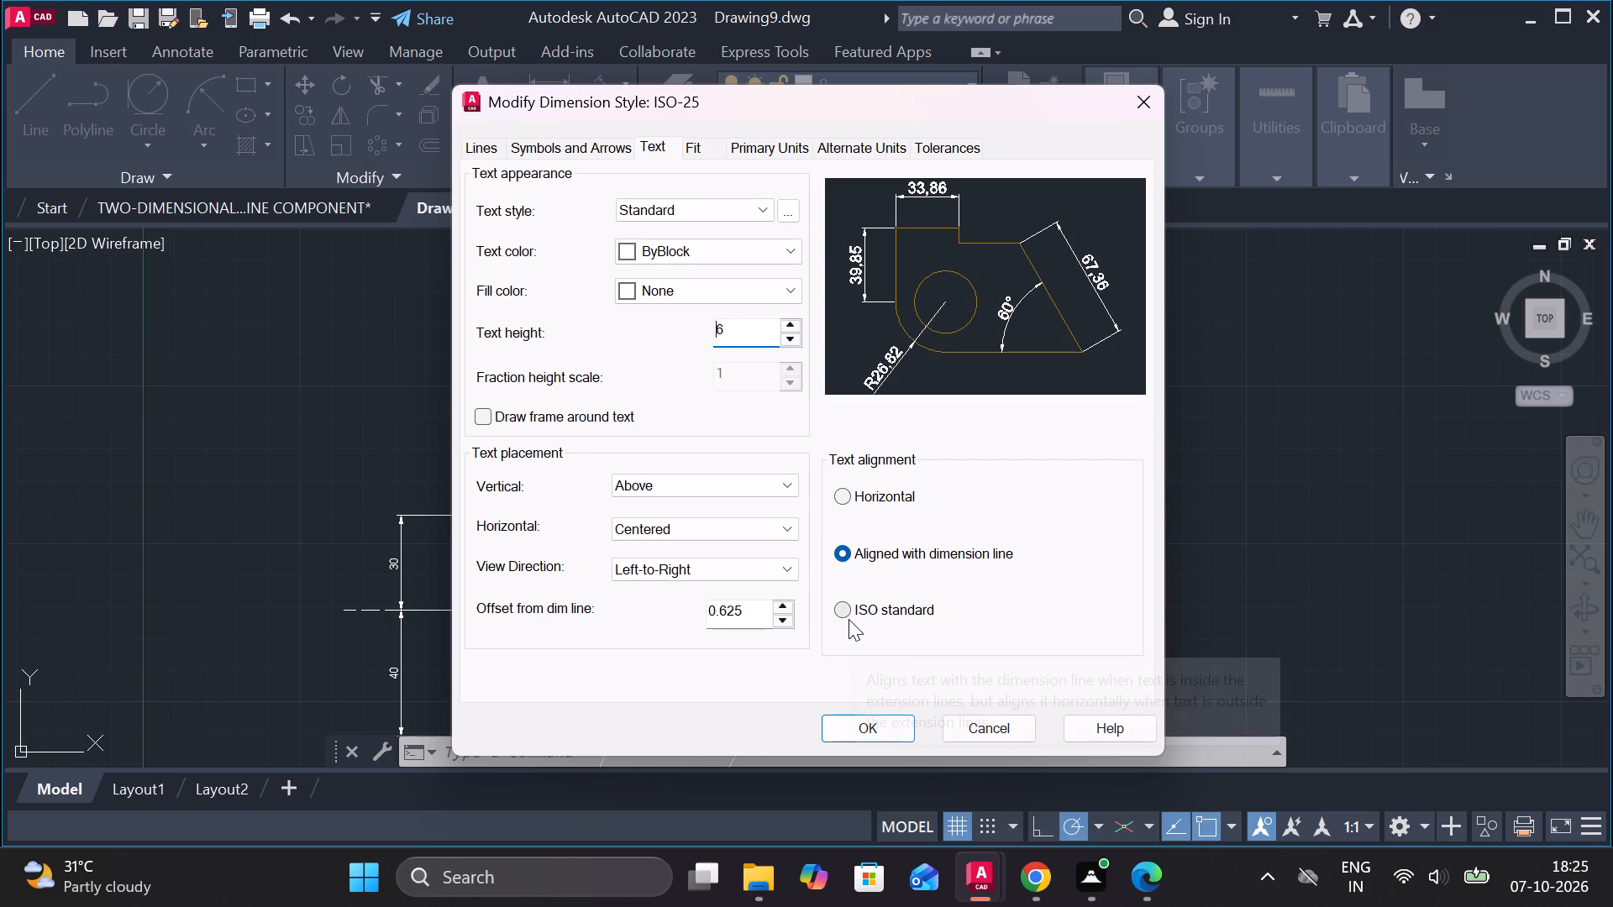
click(840, 610)
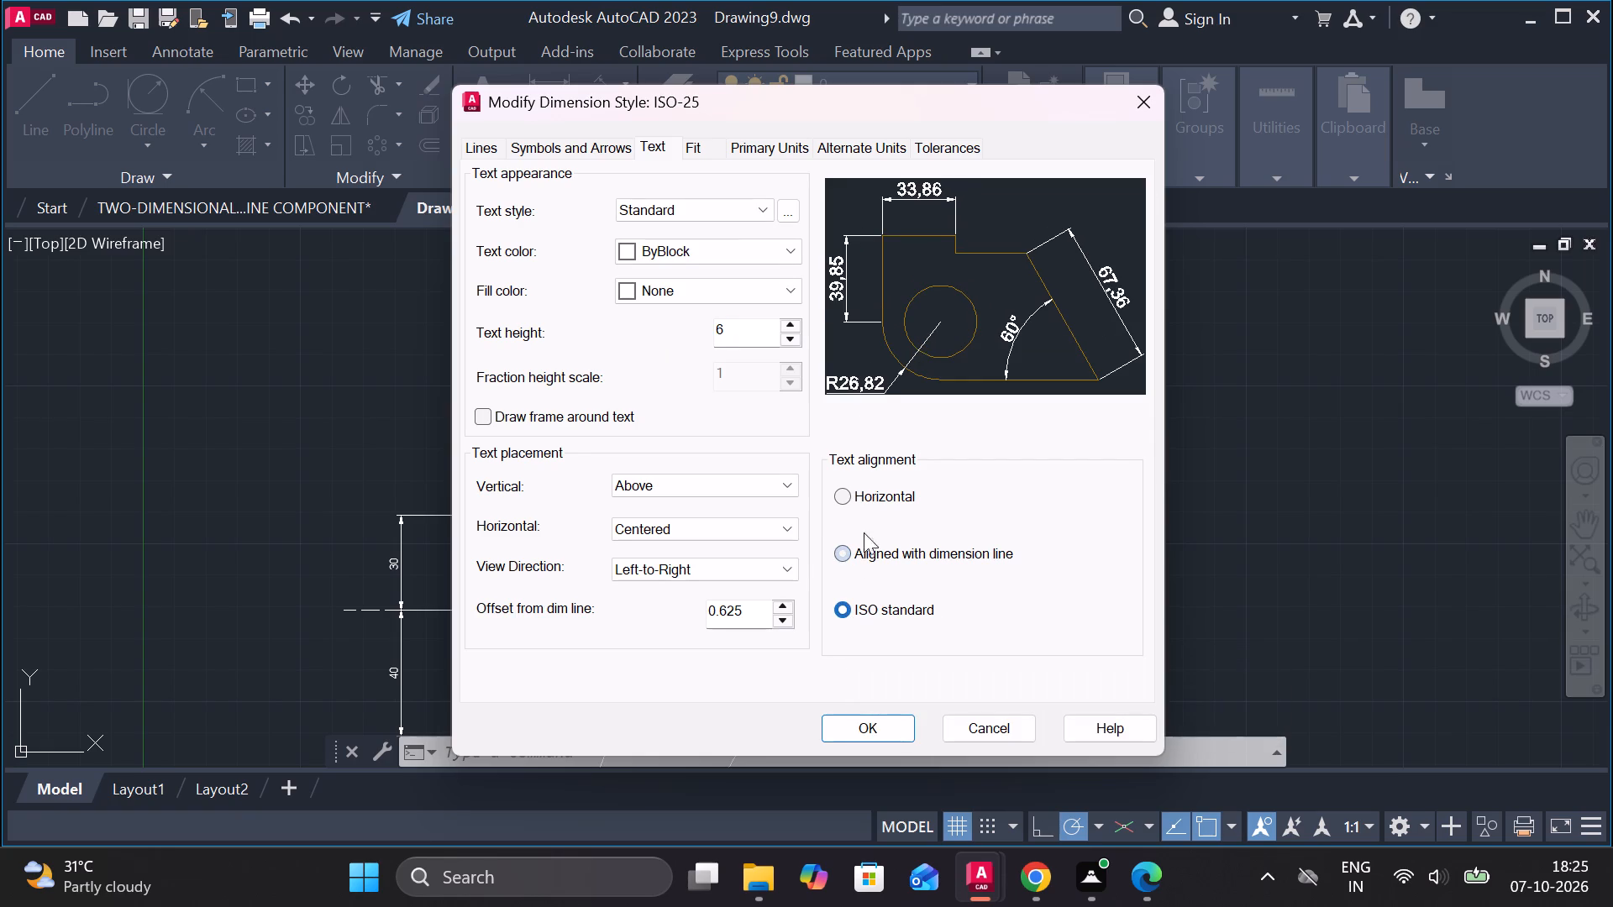
Turn off drawing the dimension line between extension lines, apply the ISO-25 changes and set it as the current style.
click(701, 140)
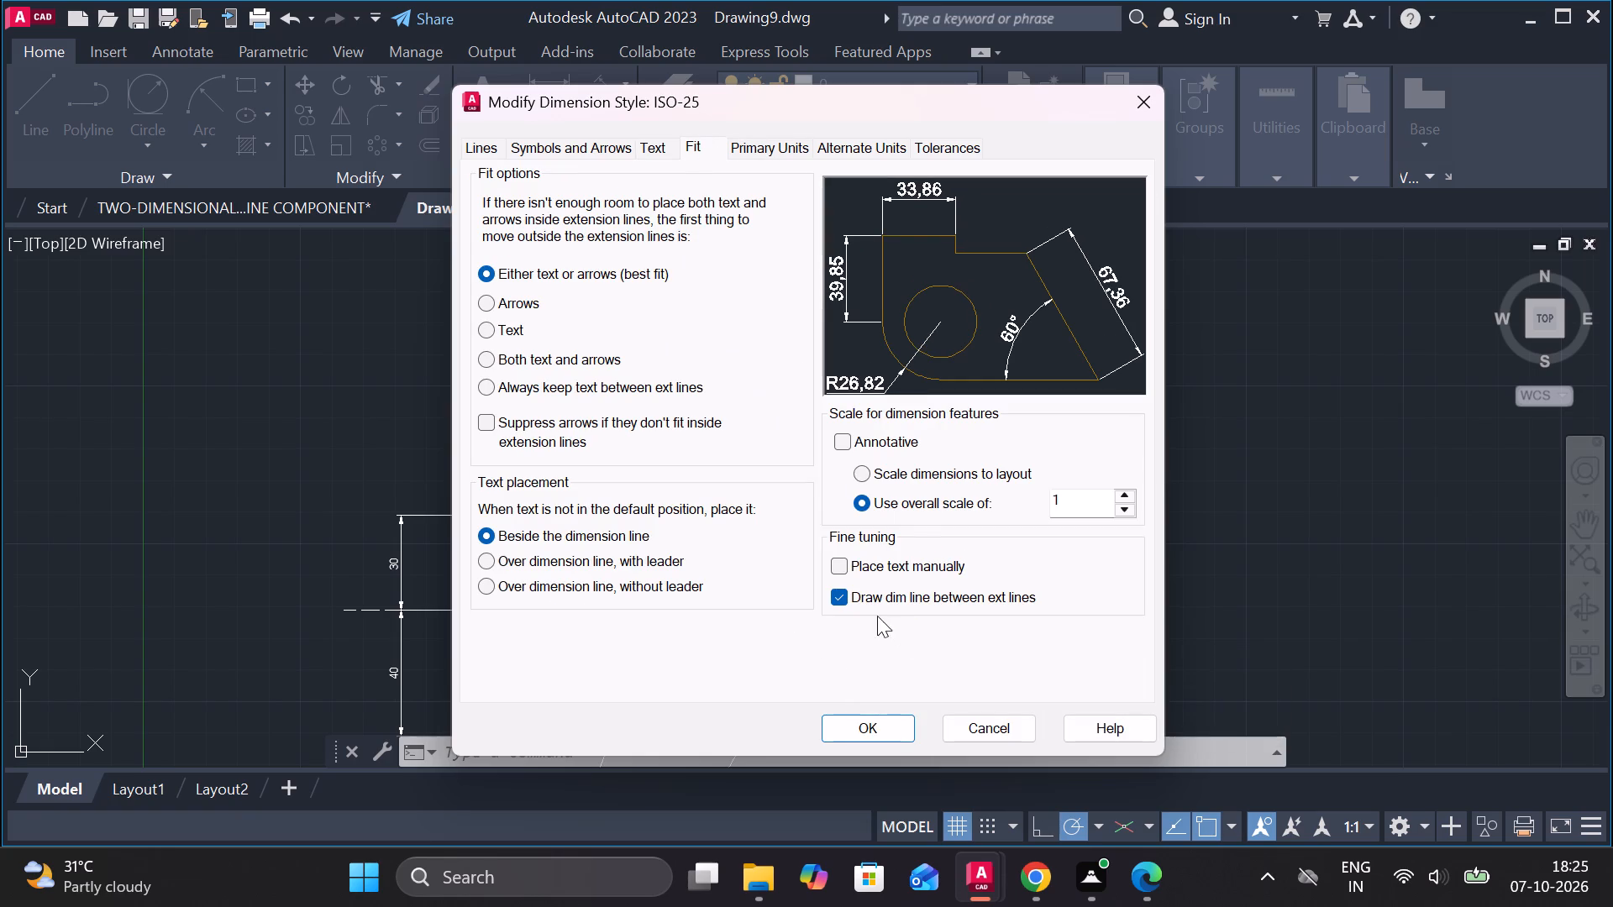
click(836, 590)
click(847, 731)
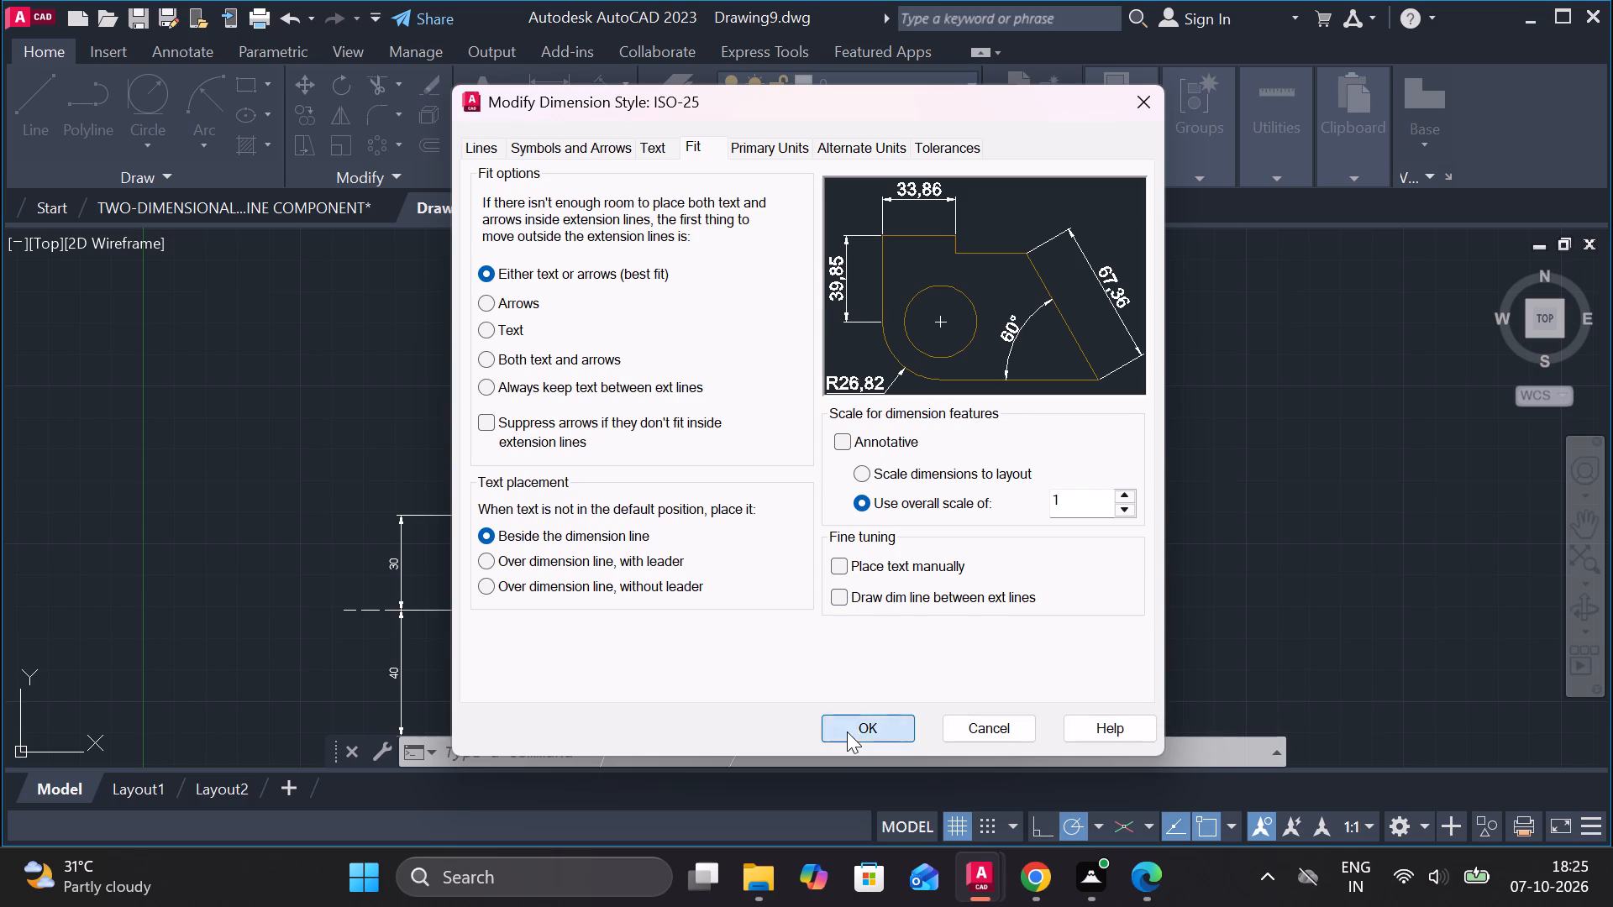
click(1037, 291)
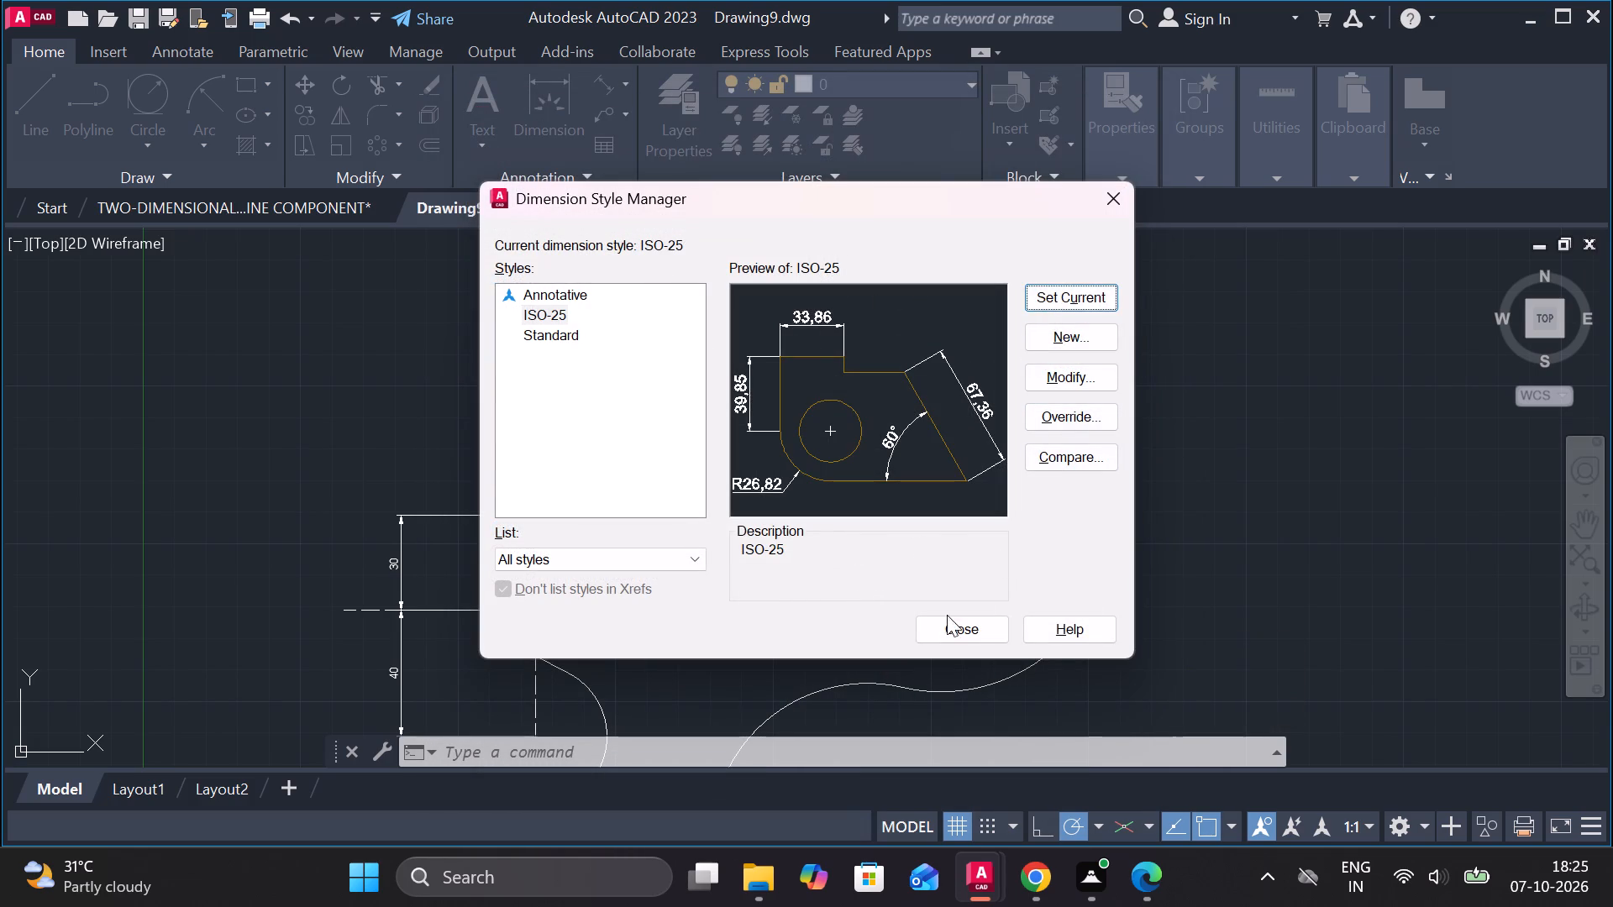
click(953, 639)
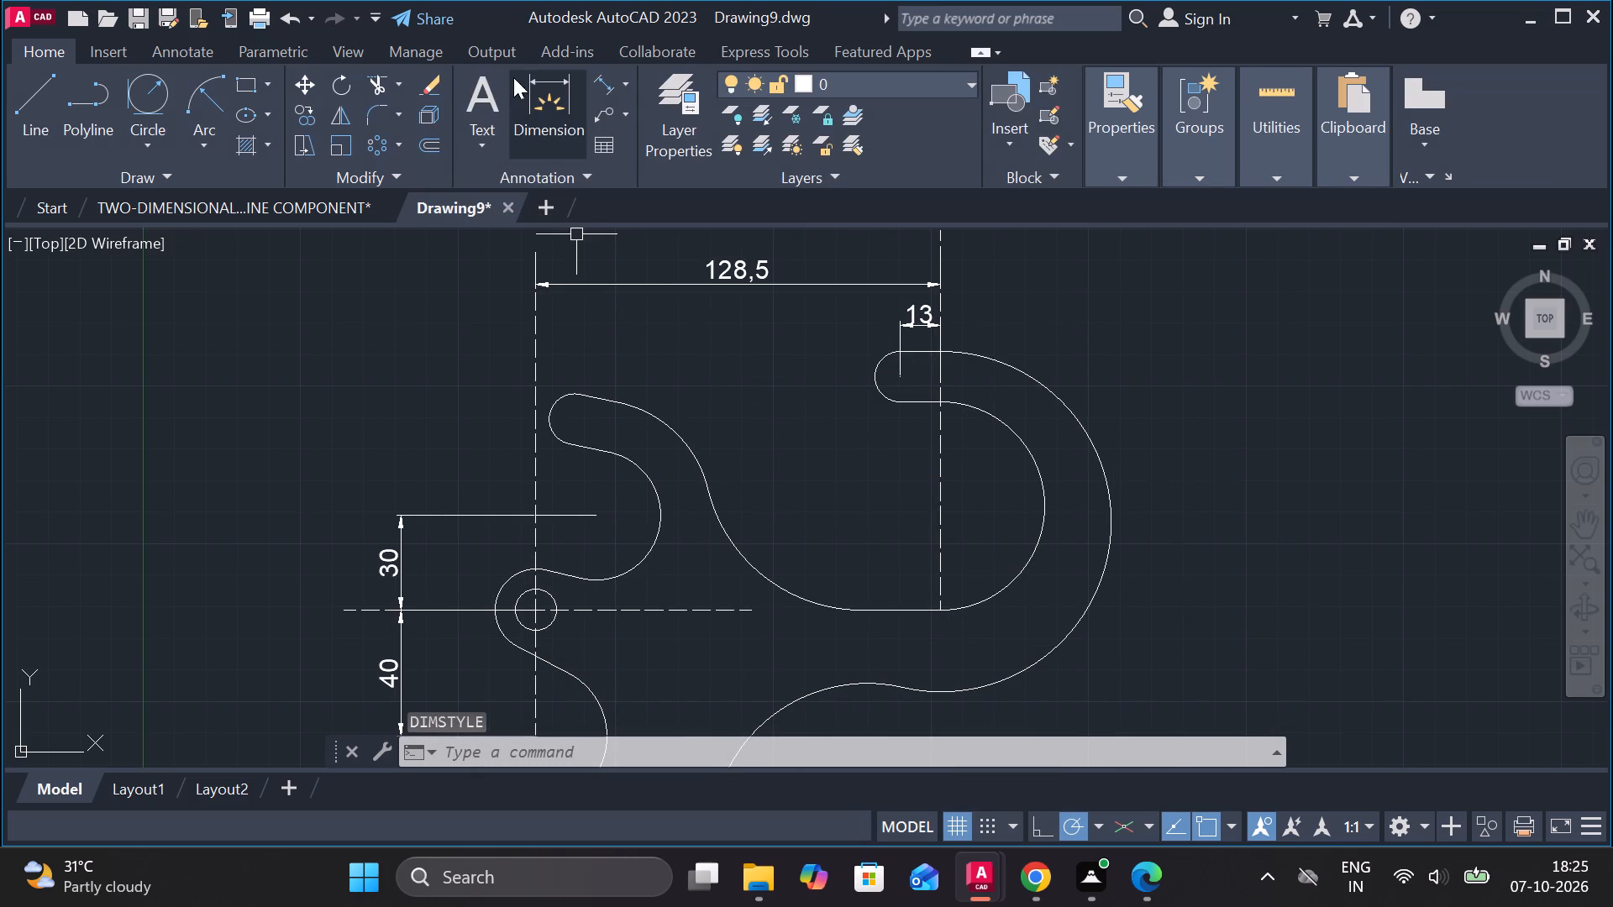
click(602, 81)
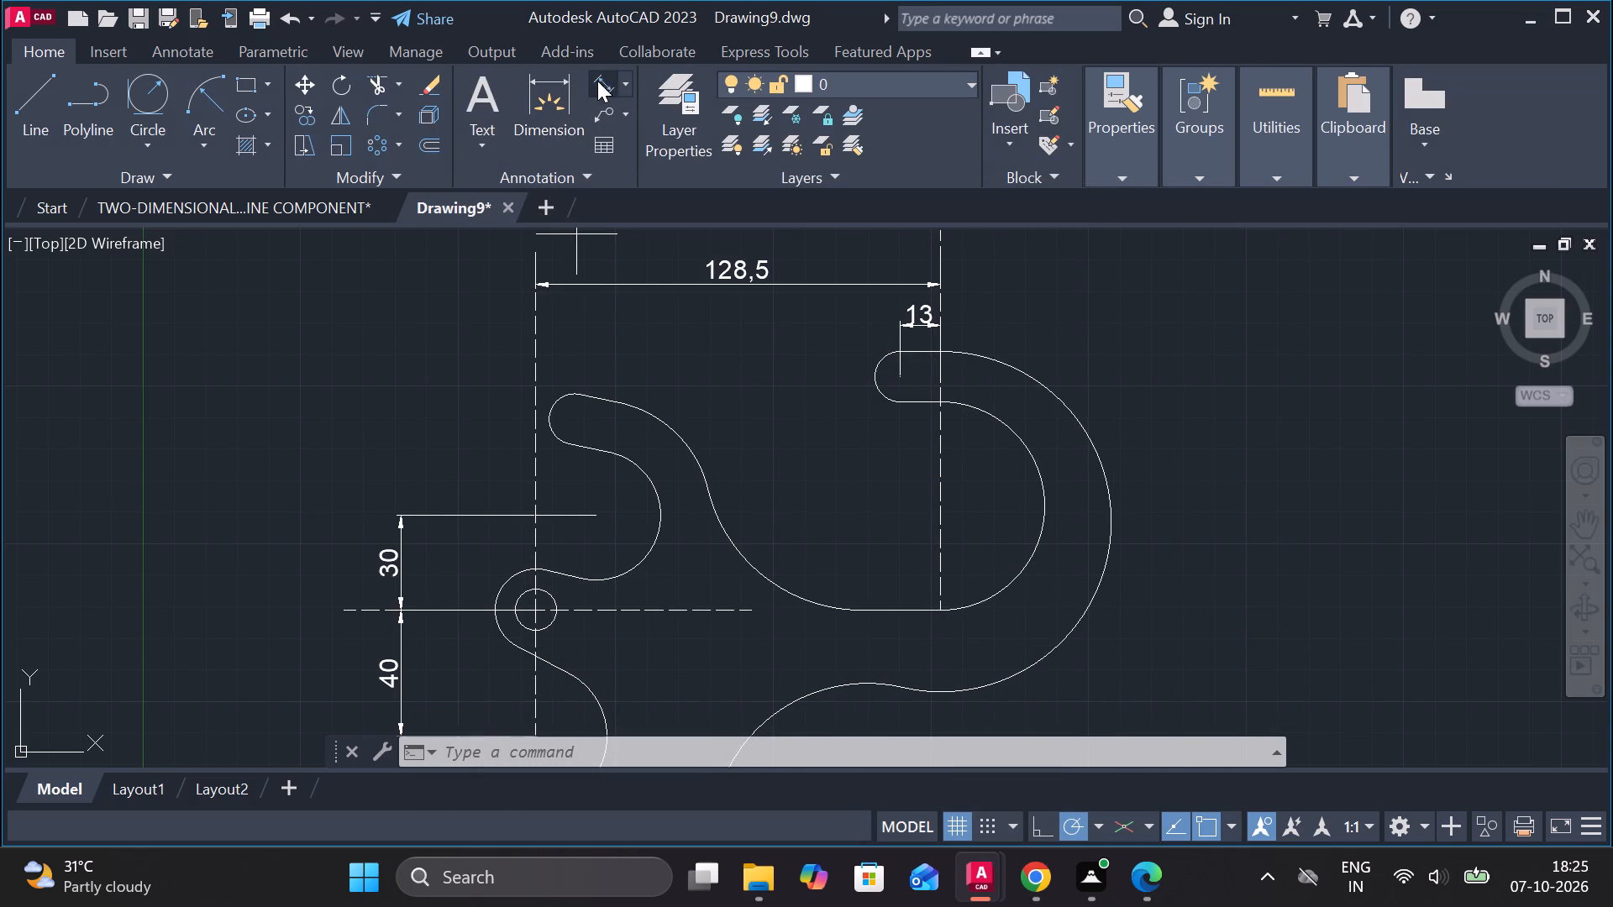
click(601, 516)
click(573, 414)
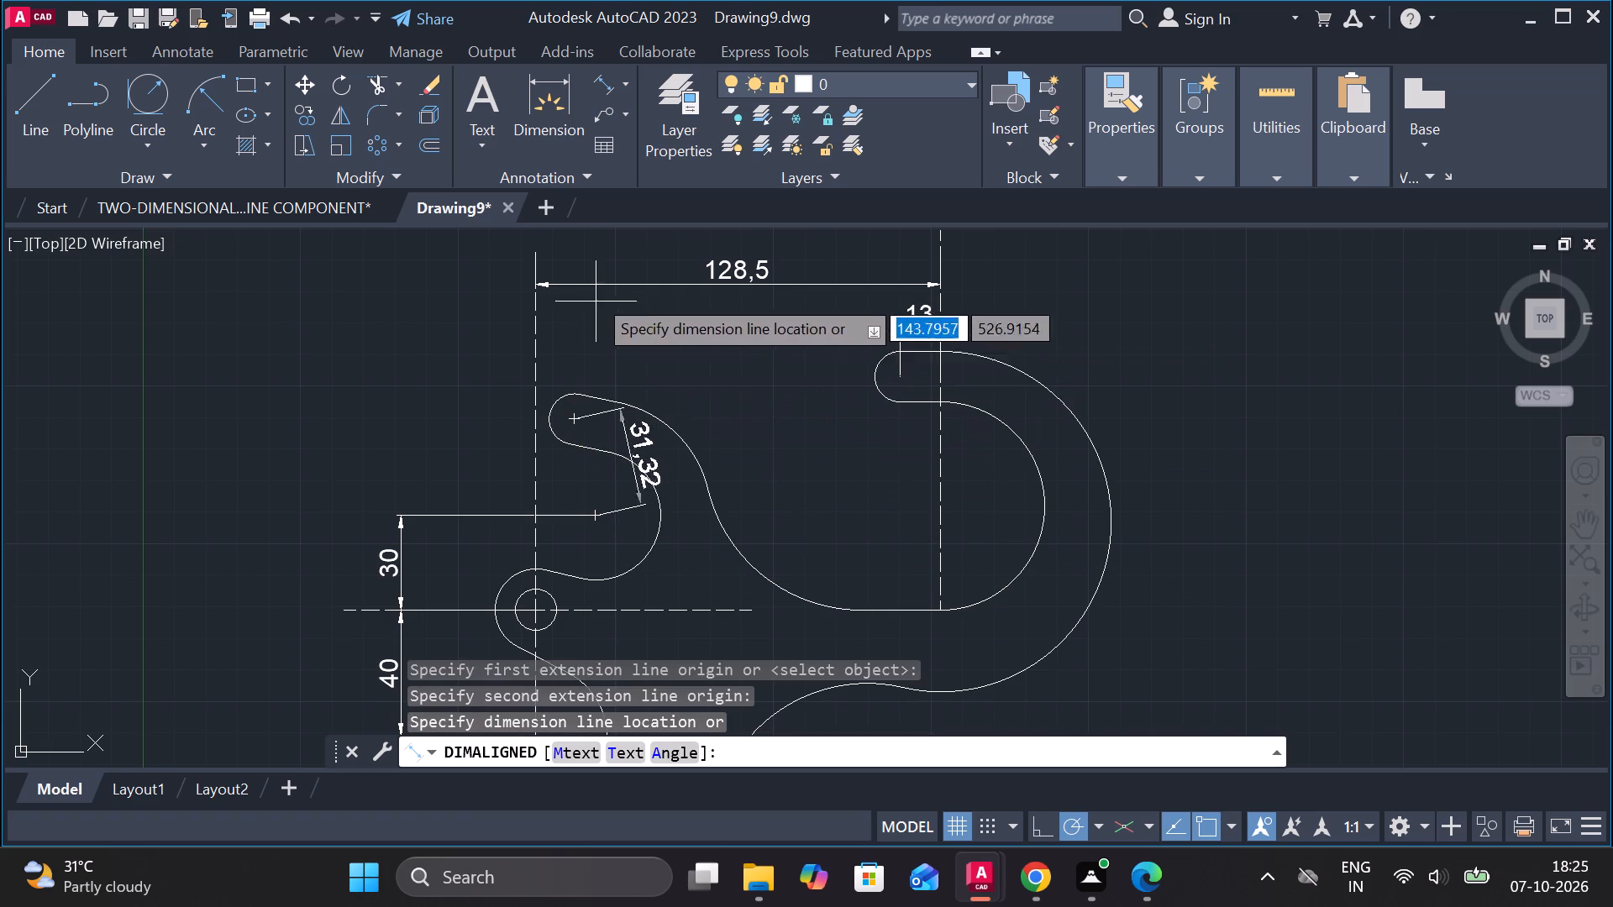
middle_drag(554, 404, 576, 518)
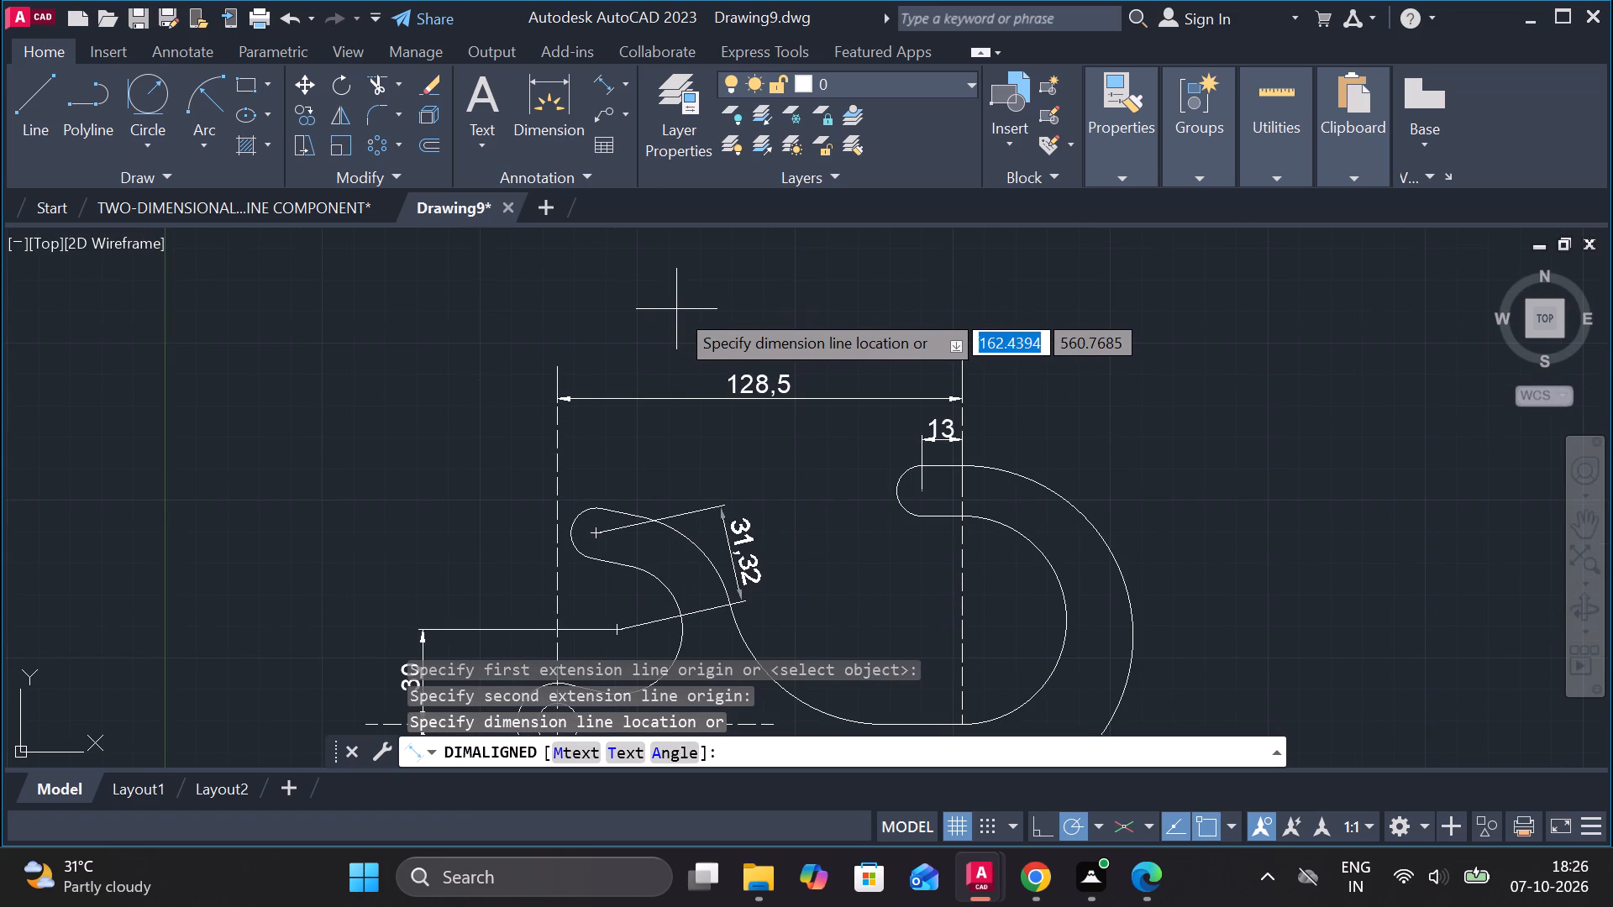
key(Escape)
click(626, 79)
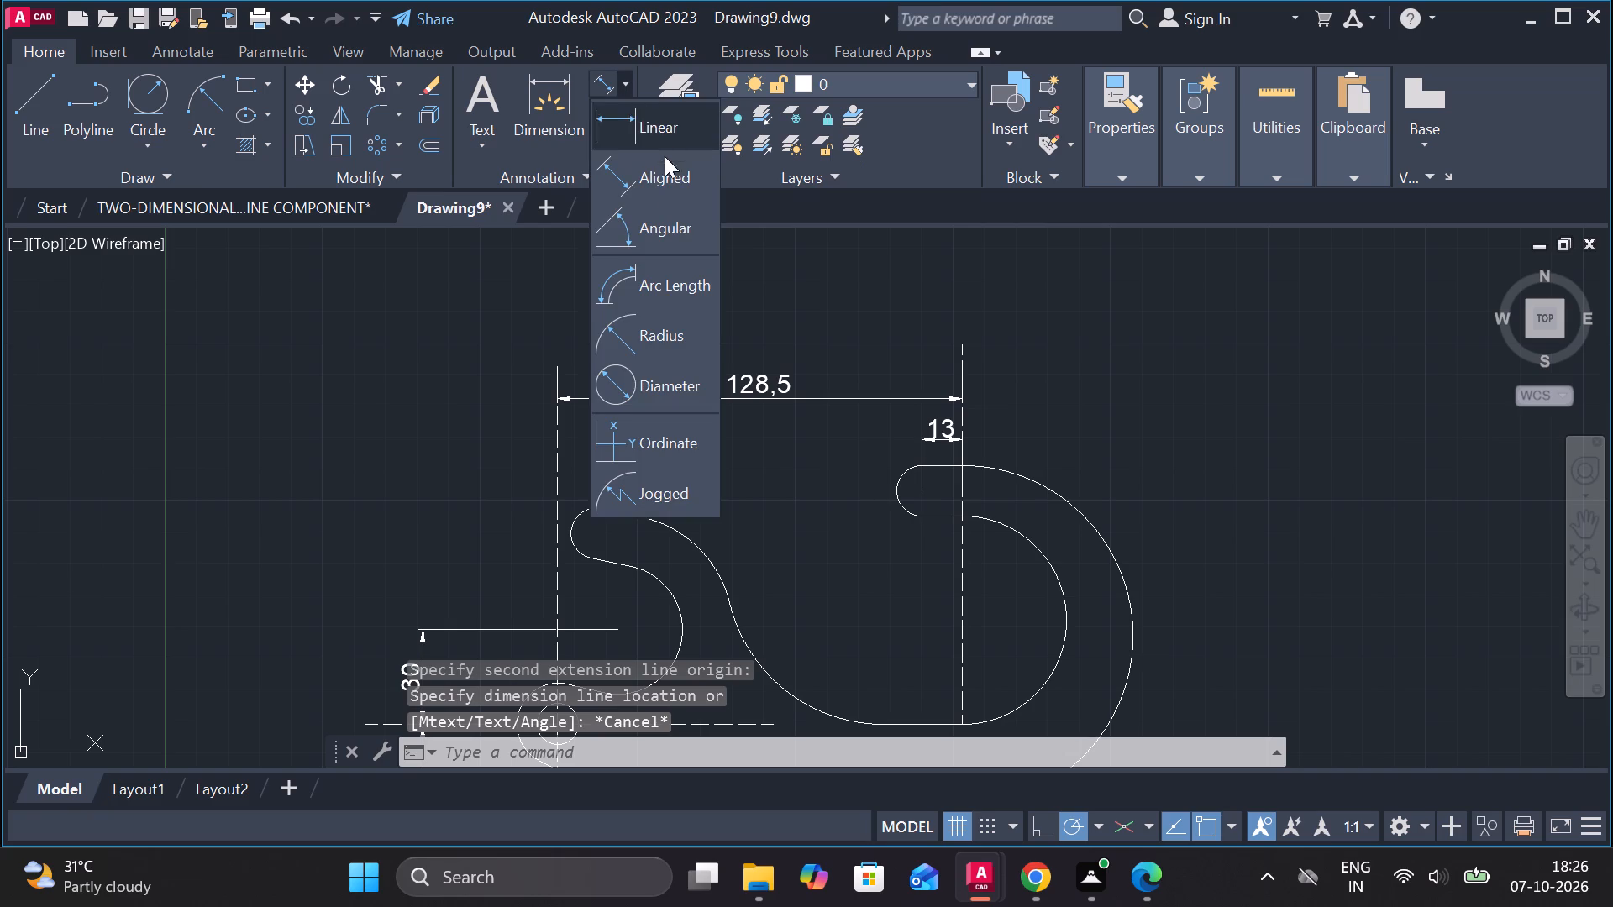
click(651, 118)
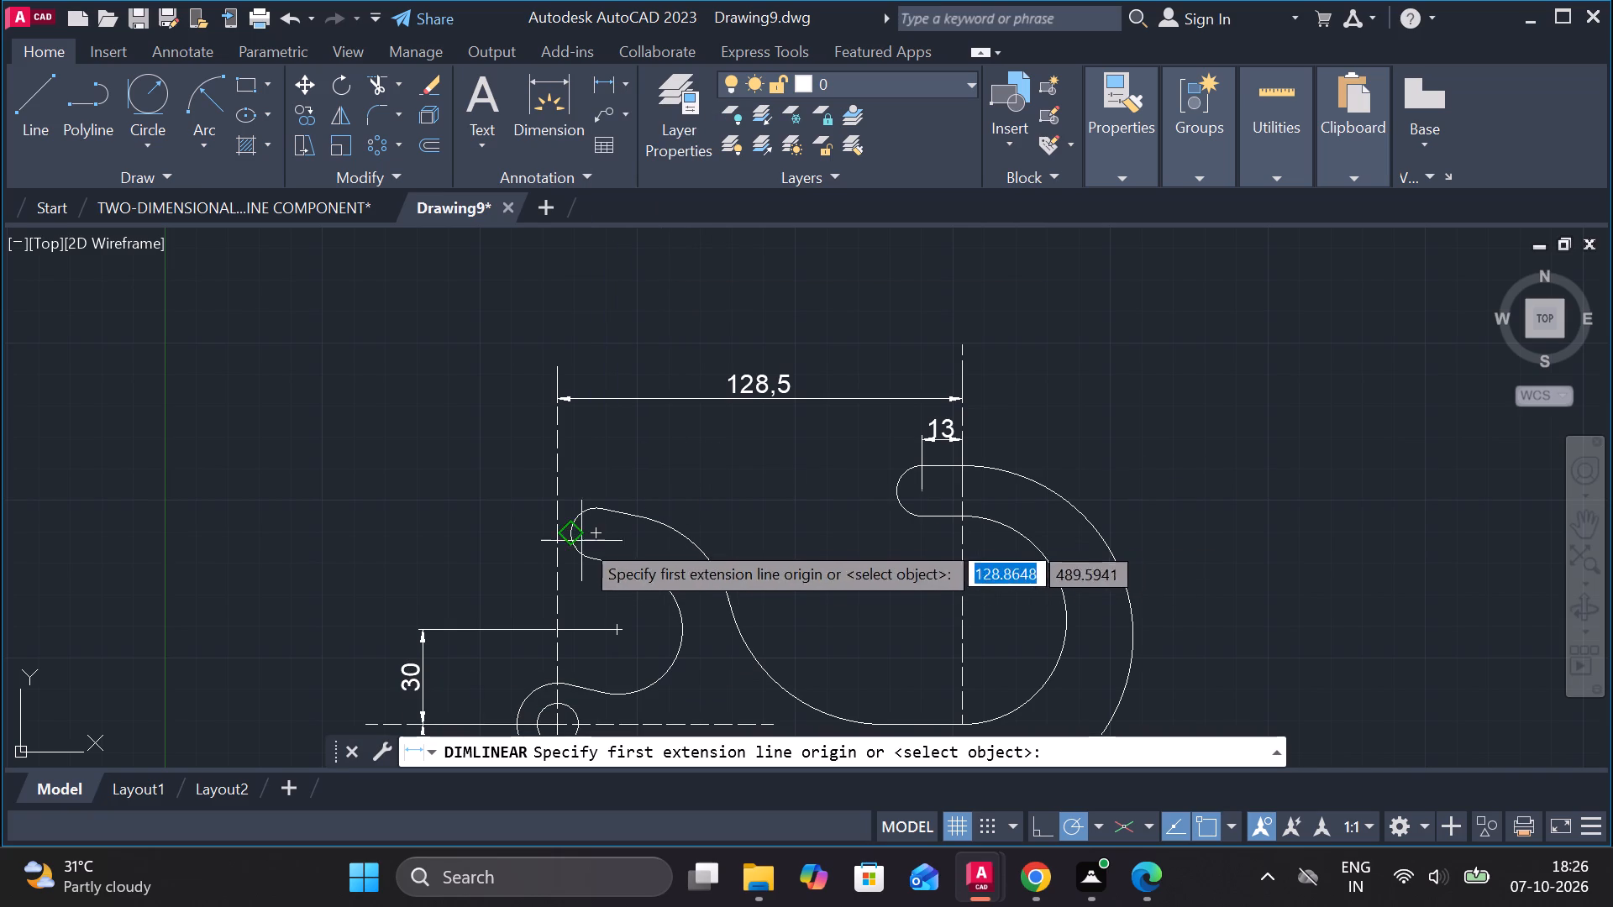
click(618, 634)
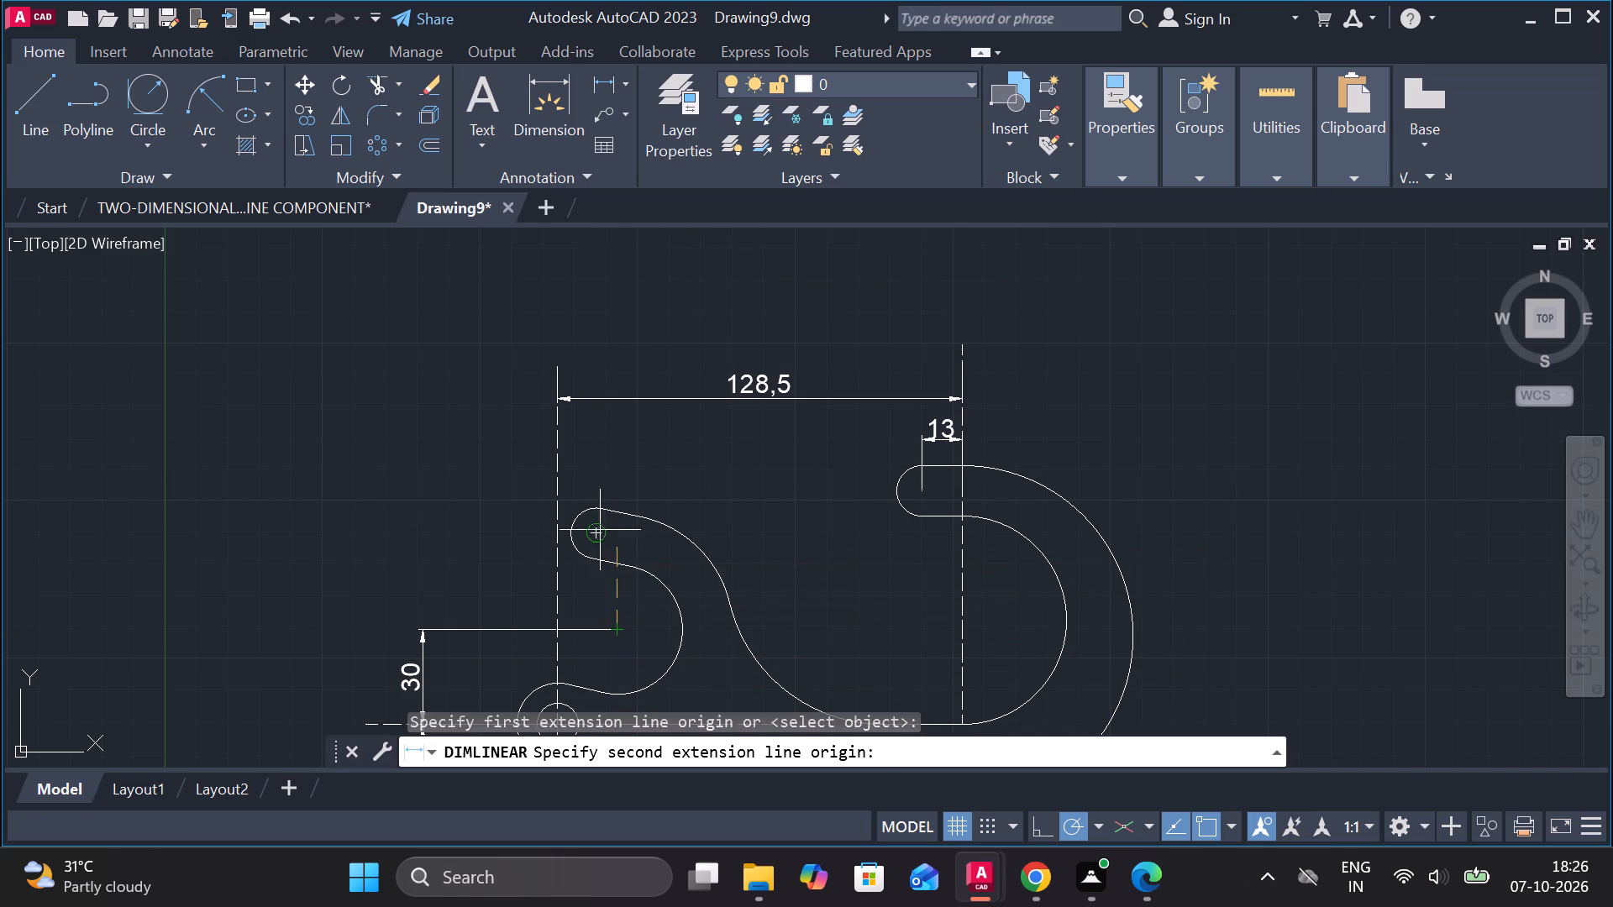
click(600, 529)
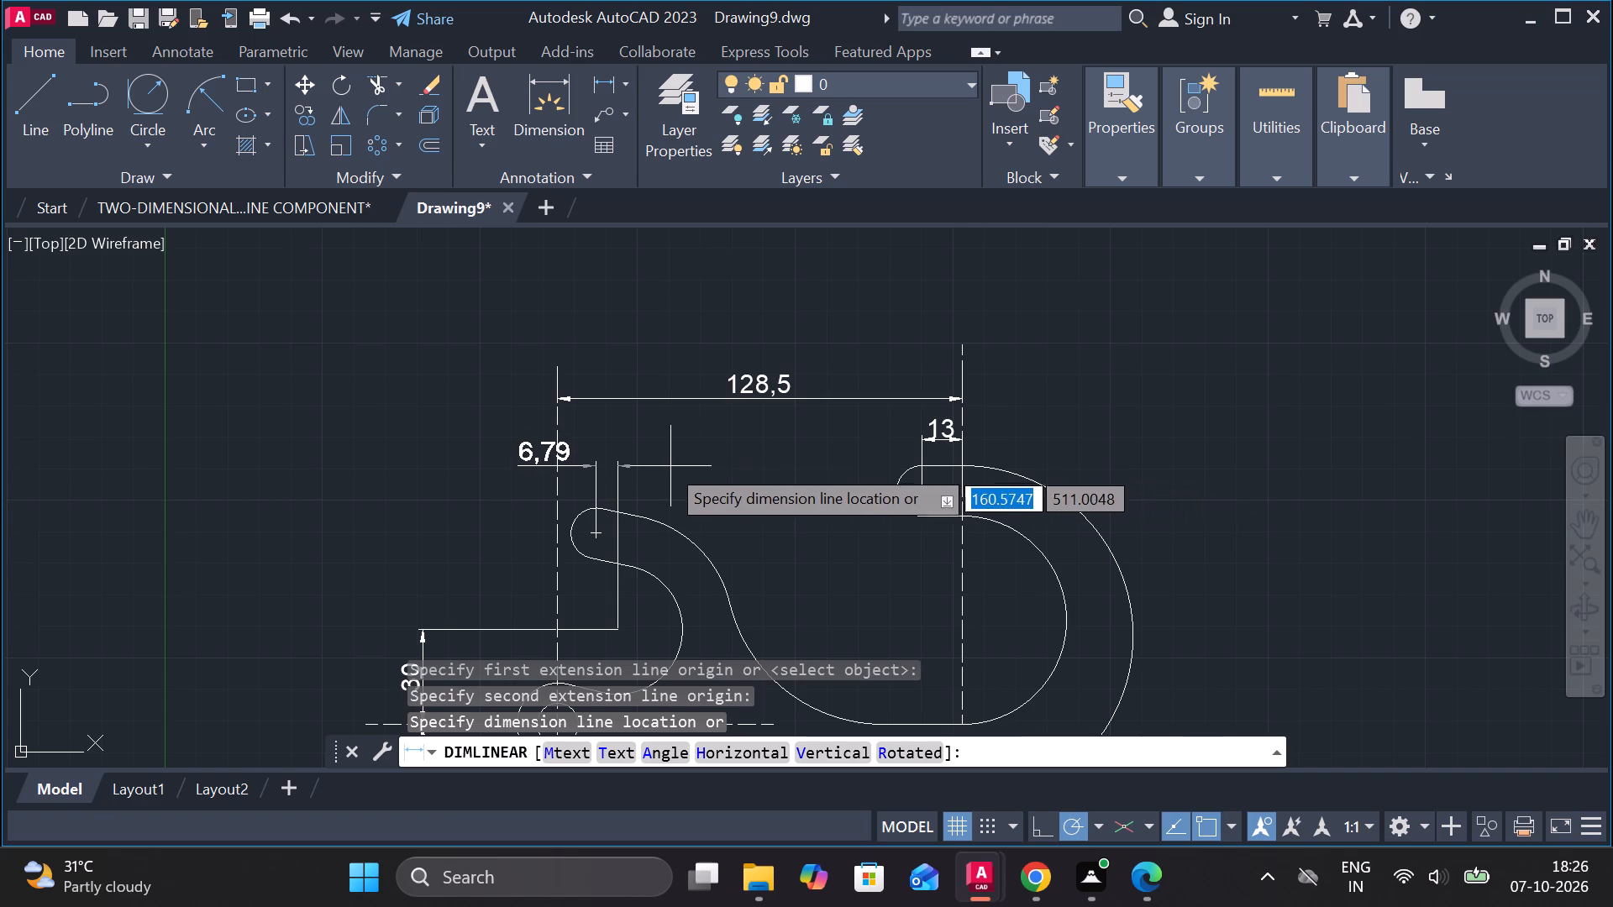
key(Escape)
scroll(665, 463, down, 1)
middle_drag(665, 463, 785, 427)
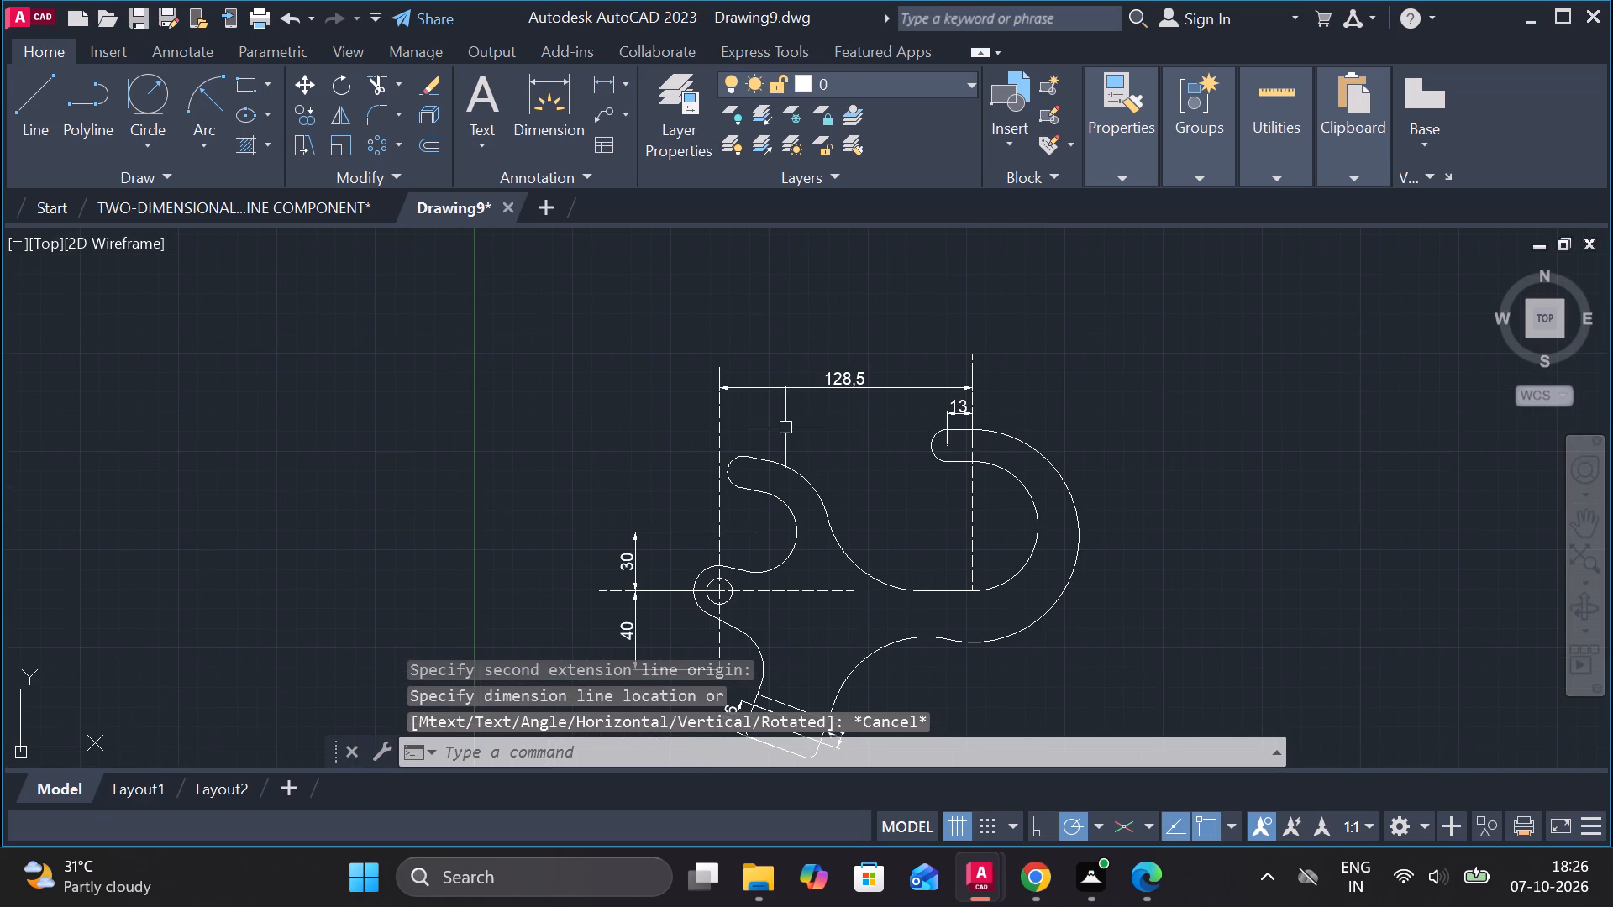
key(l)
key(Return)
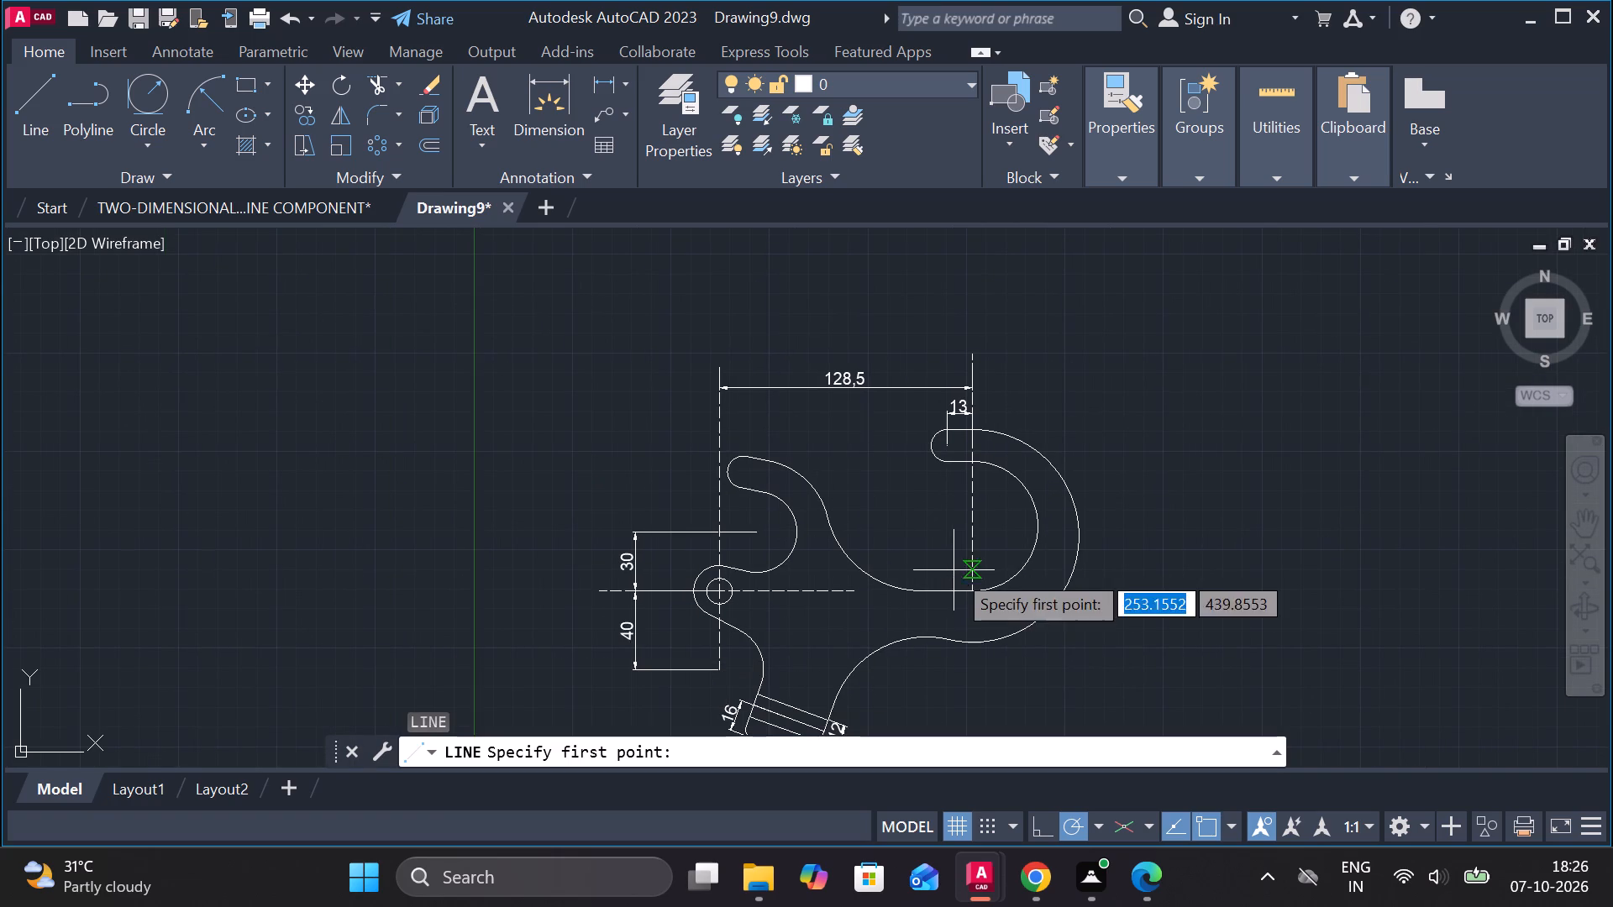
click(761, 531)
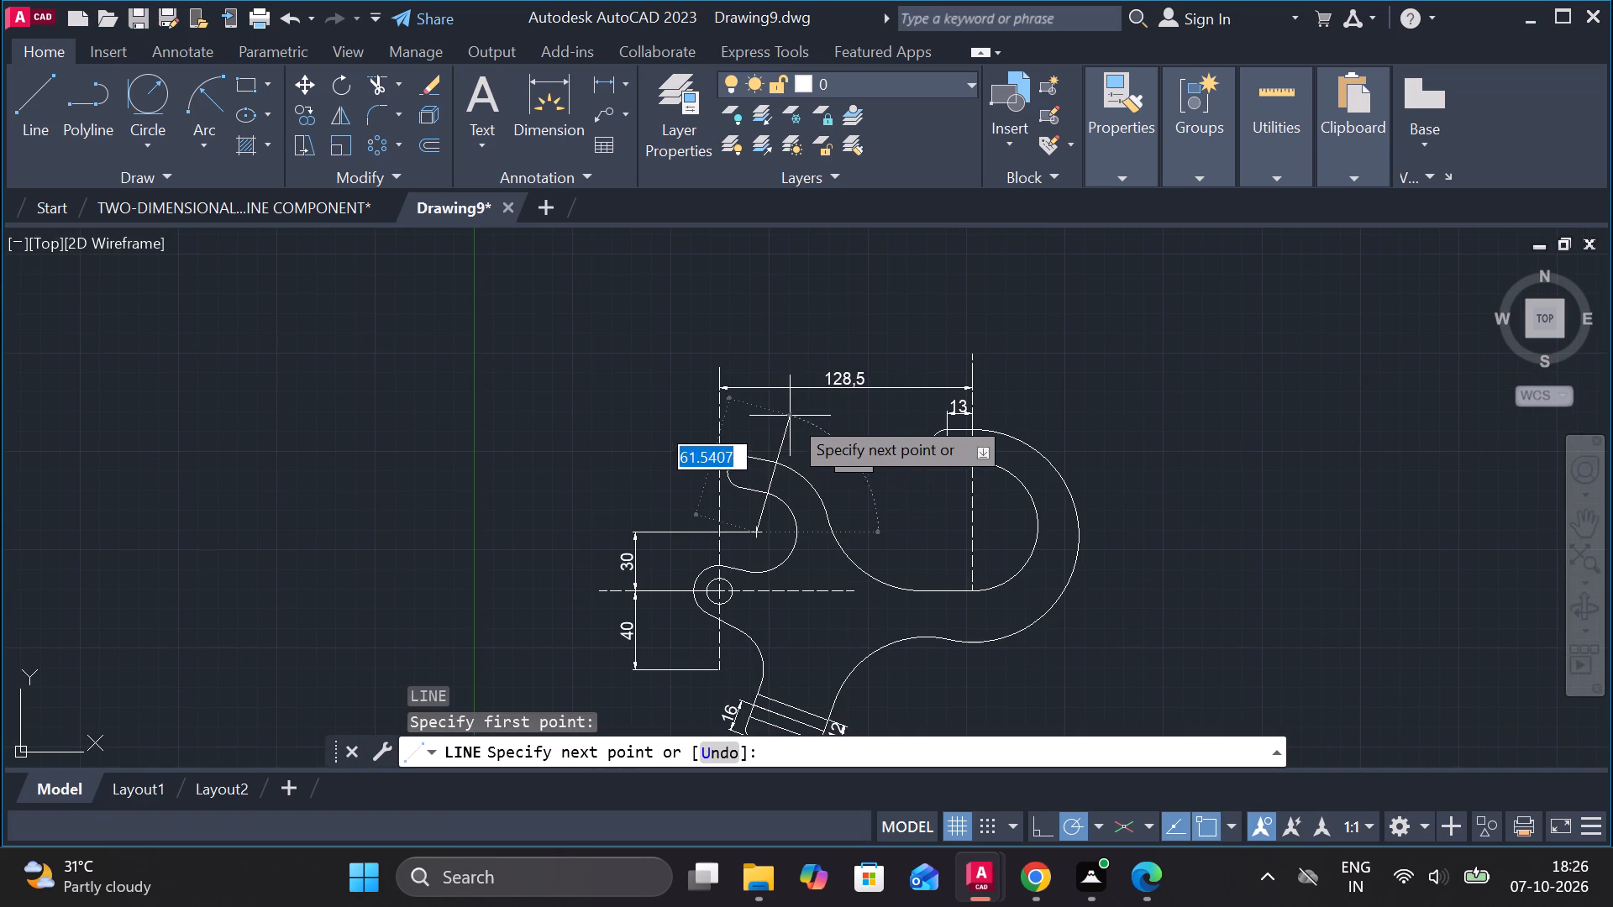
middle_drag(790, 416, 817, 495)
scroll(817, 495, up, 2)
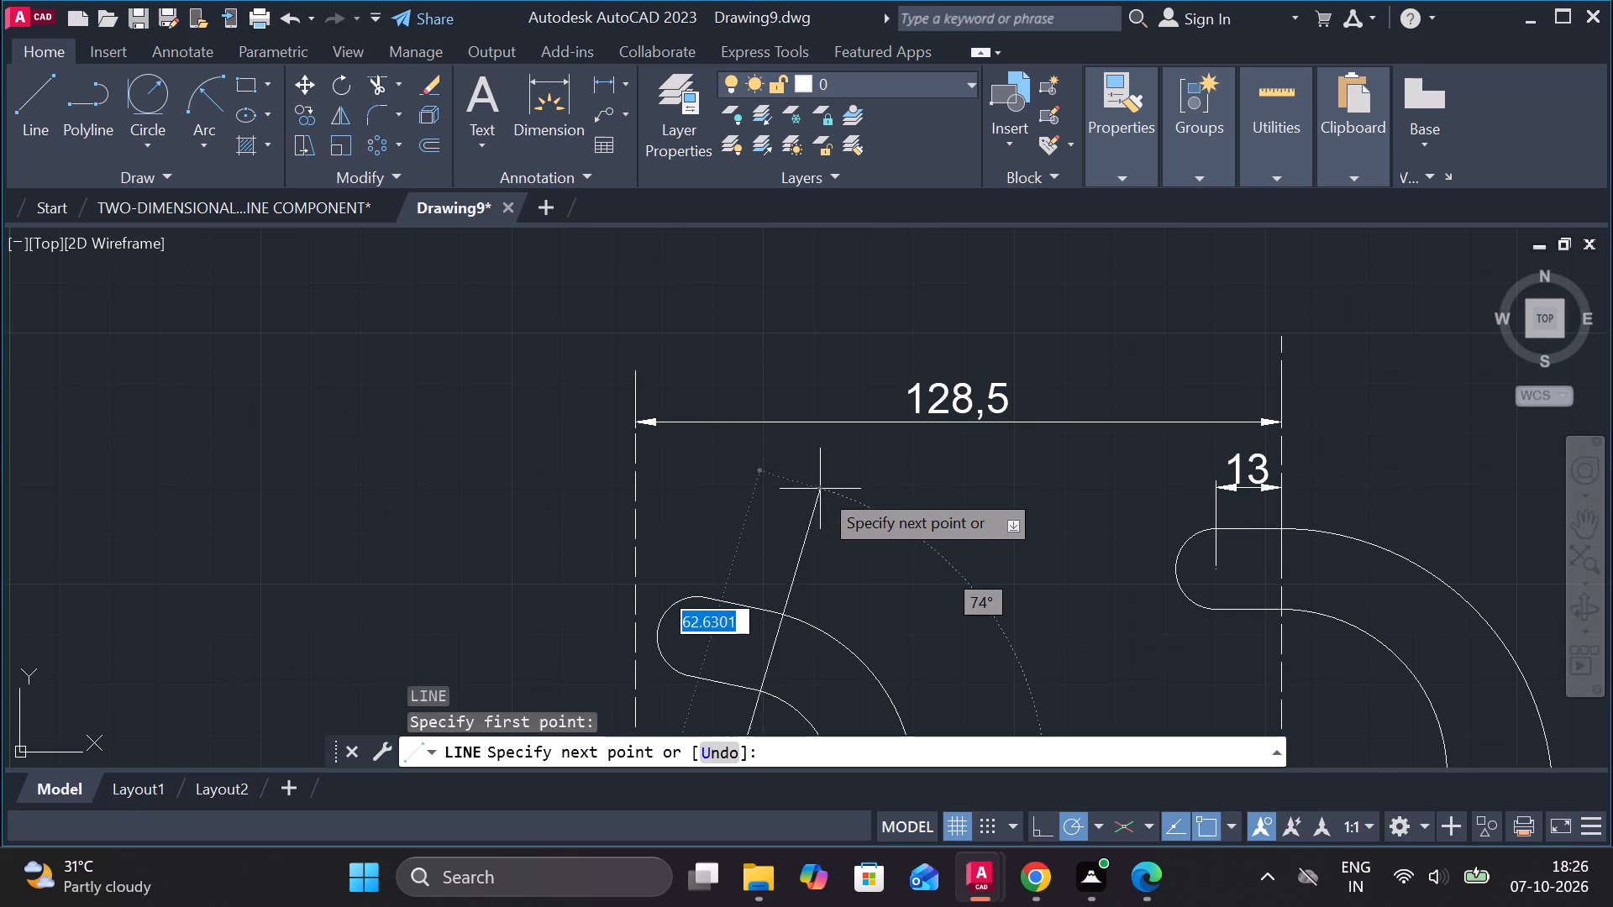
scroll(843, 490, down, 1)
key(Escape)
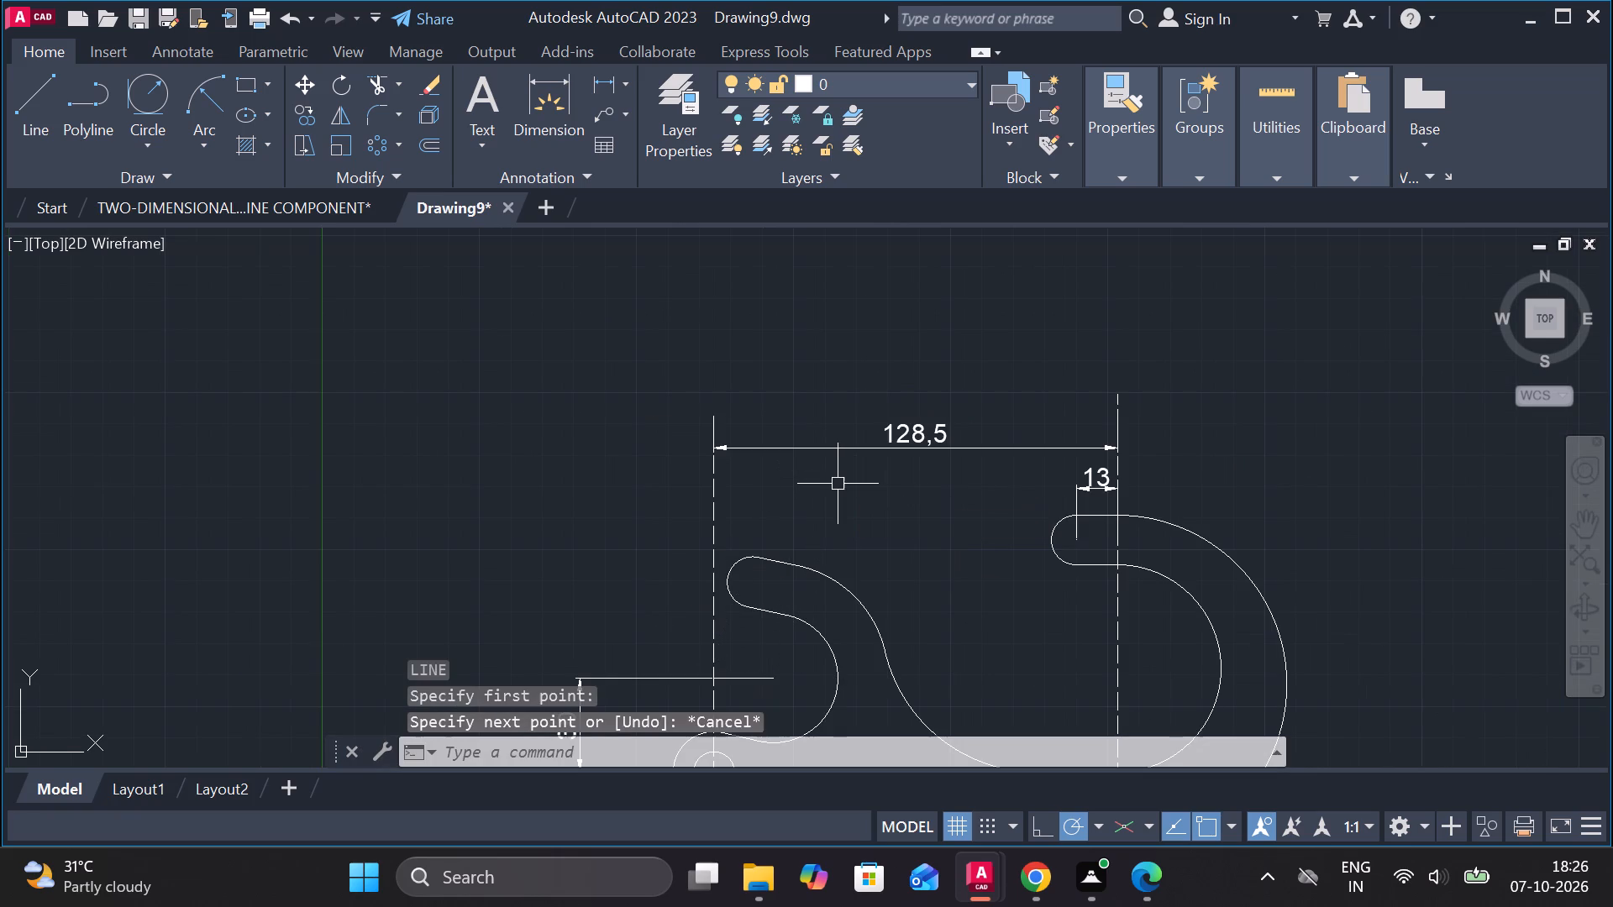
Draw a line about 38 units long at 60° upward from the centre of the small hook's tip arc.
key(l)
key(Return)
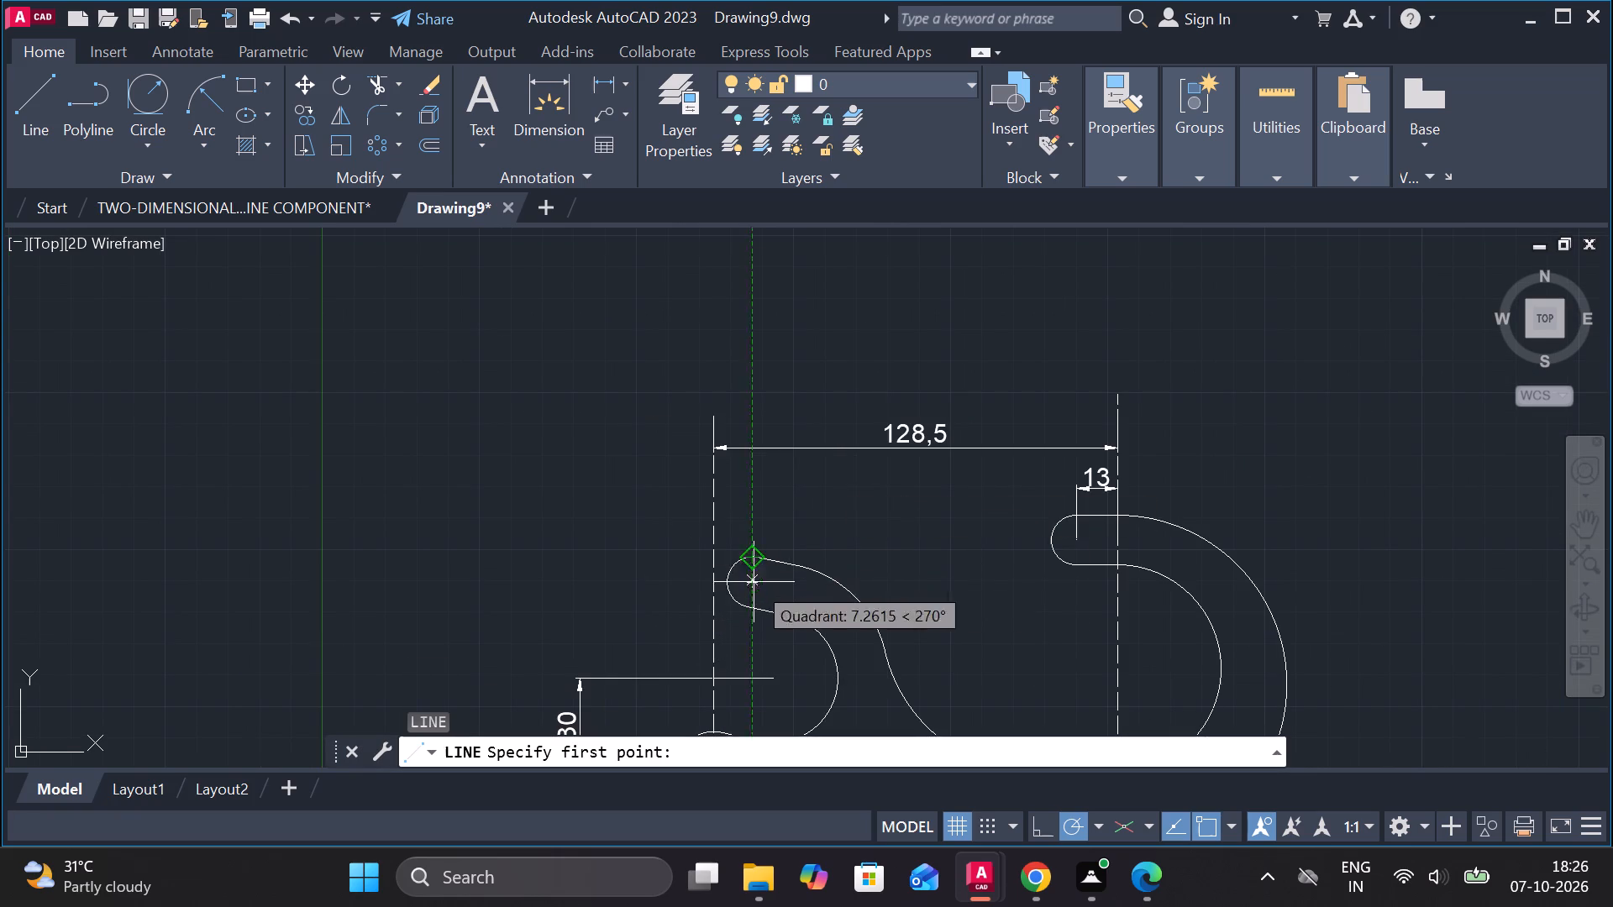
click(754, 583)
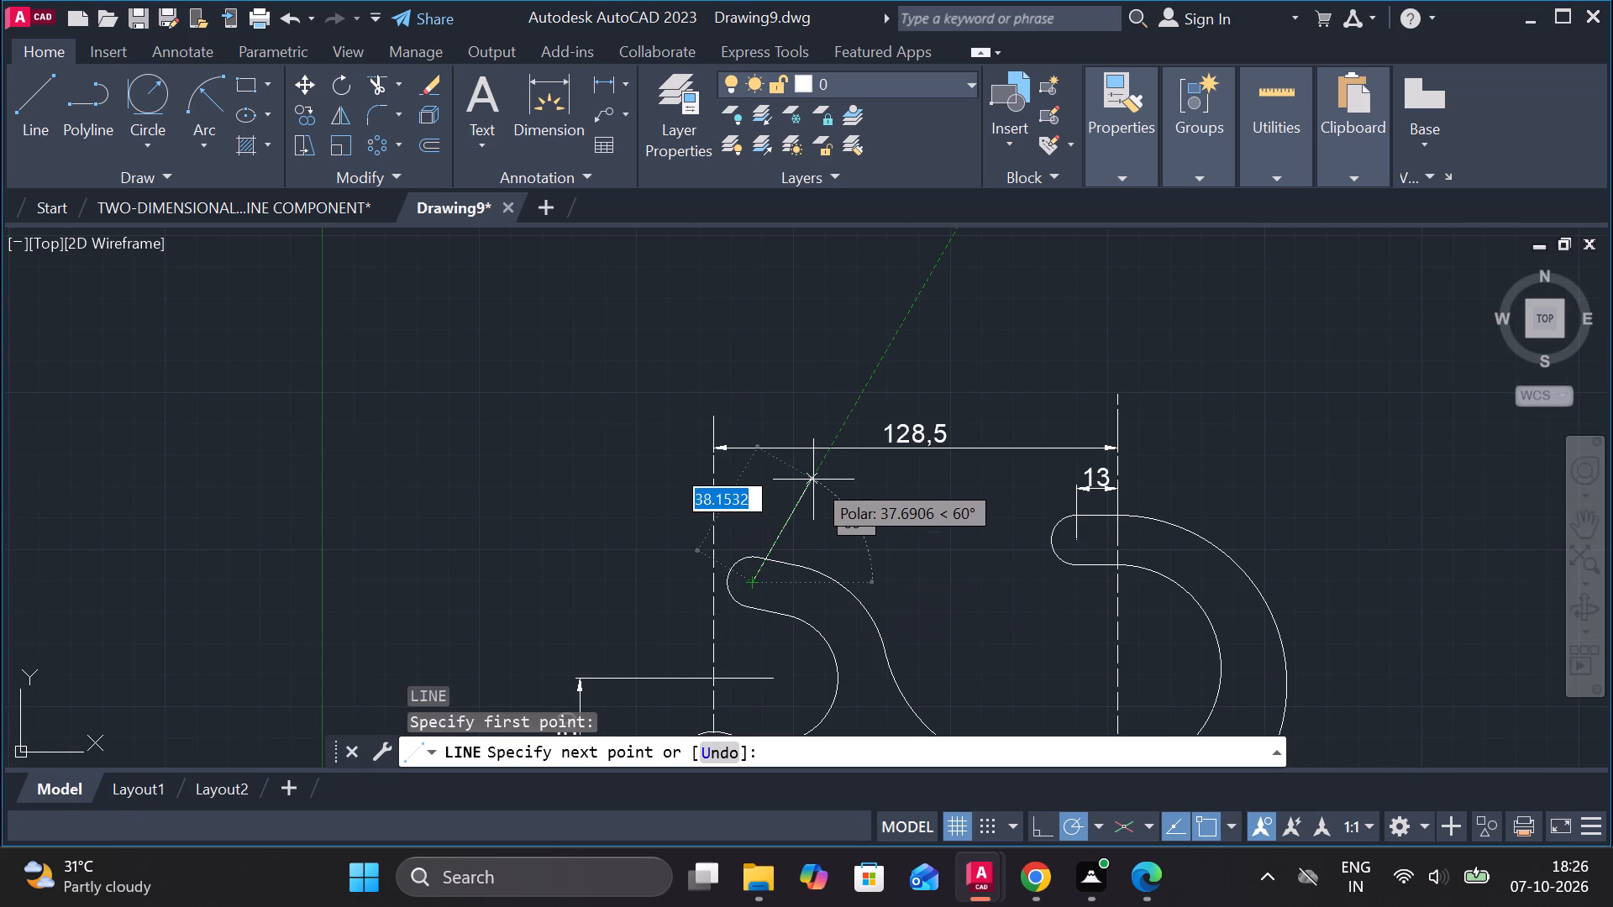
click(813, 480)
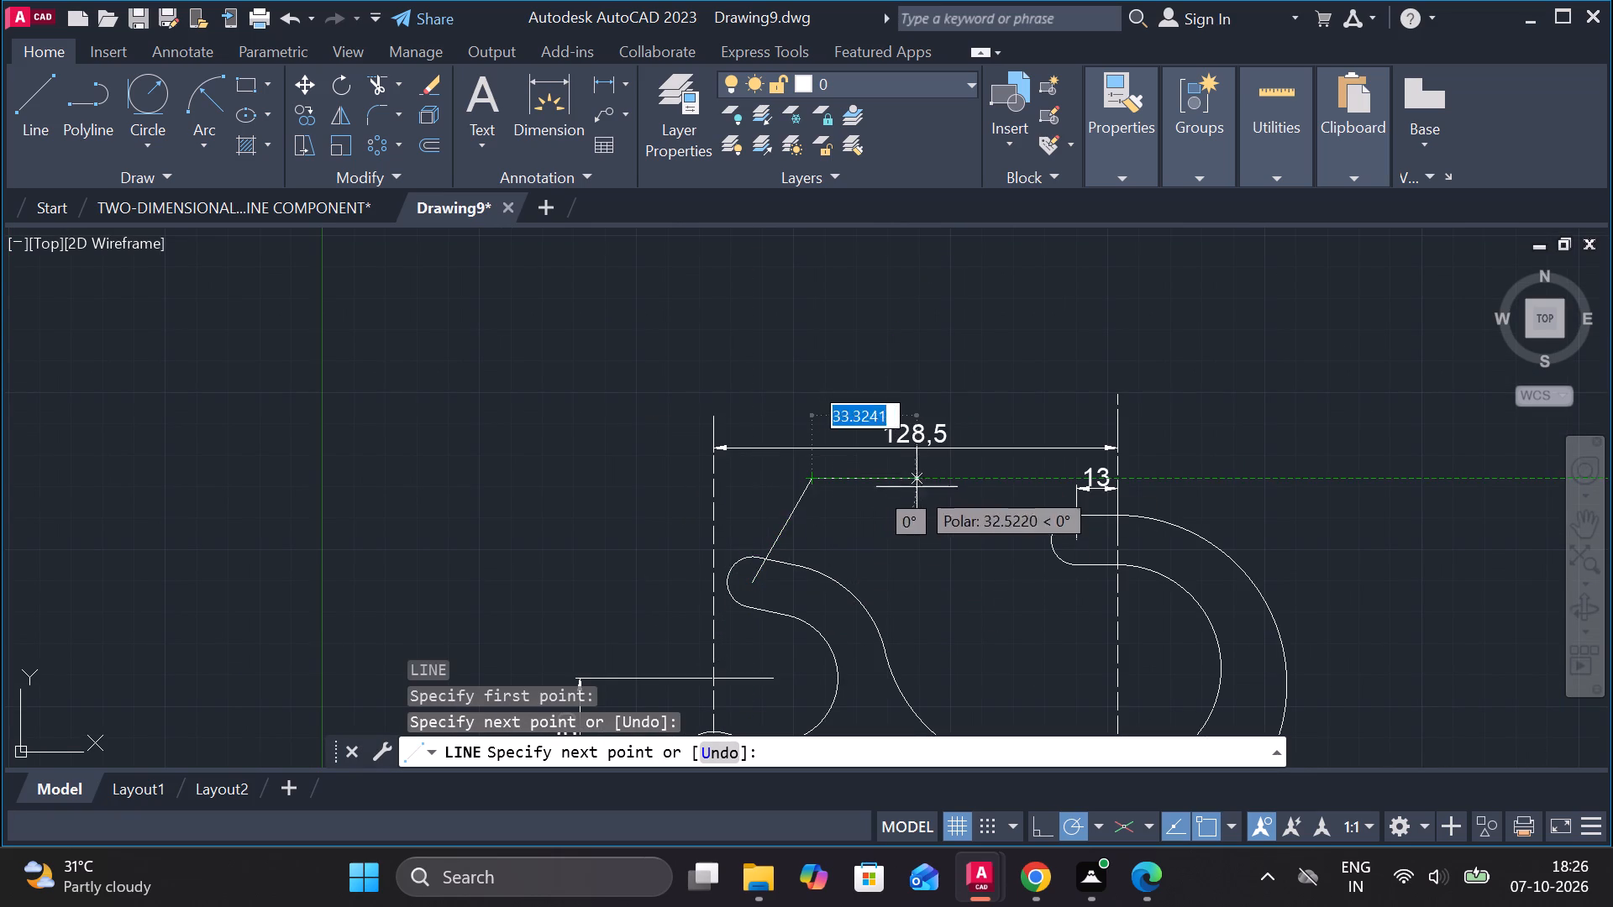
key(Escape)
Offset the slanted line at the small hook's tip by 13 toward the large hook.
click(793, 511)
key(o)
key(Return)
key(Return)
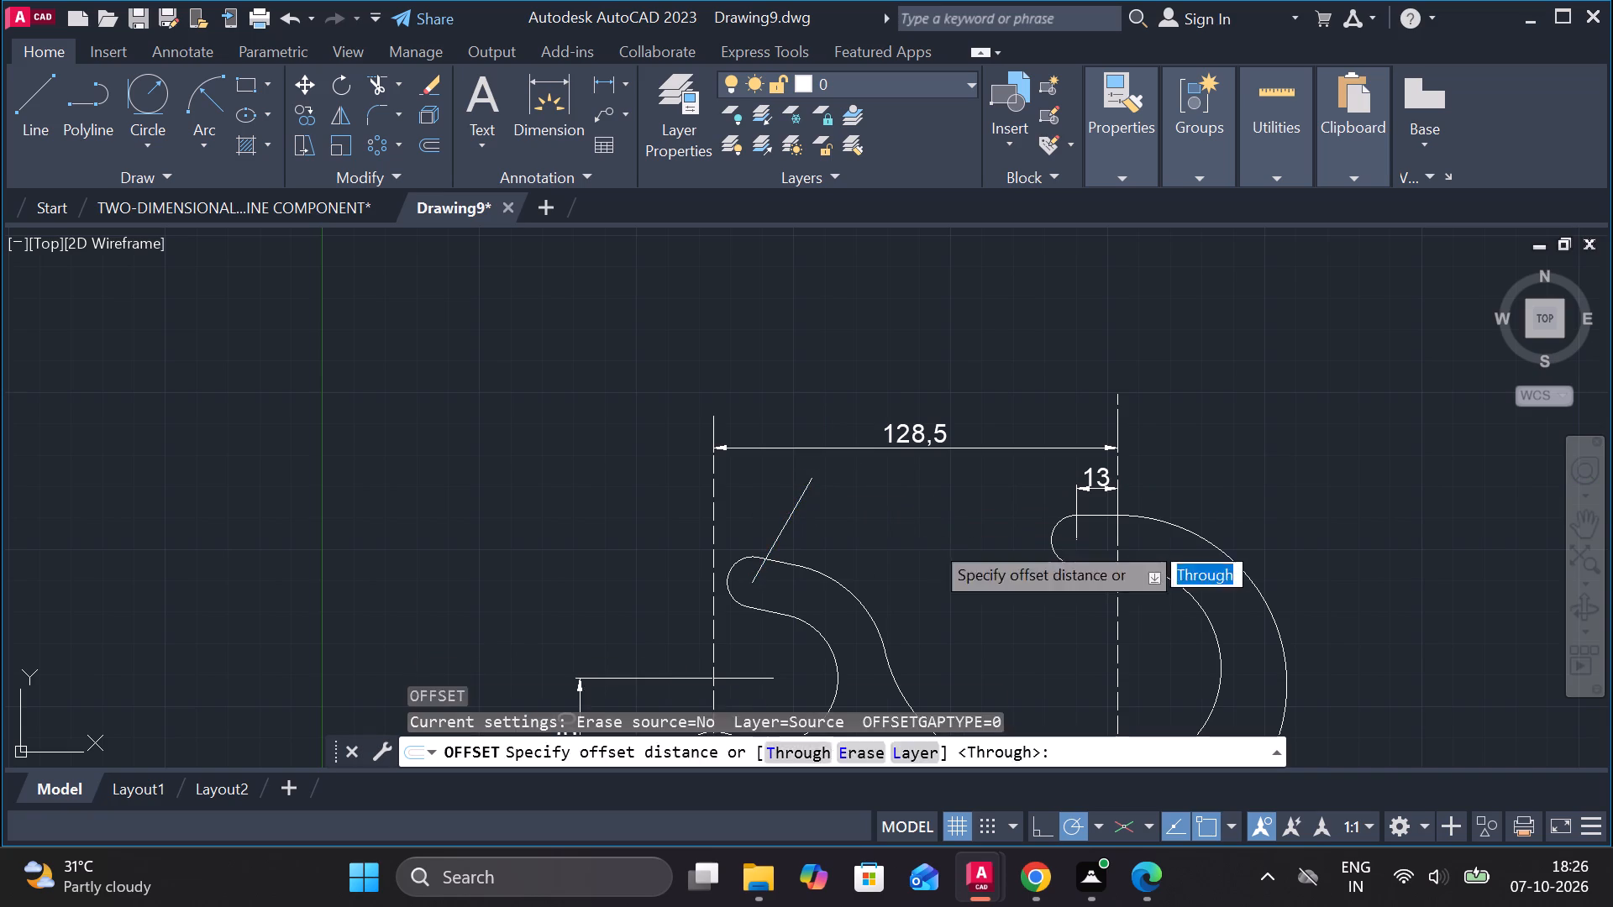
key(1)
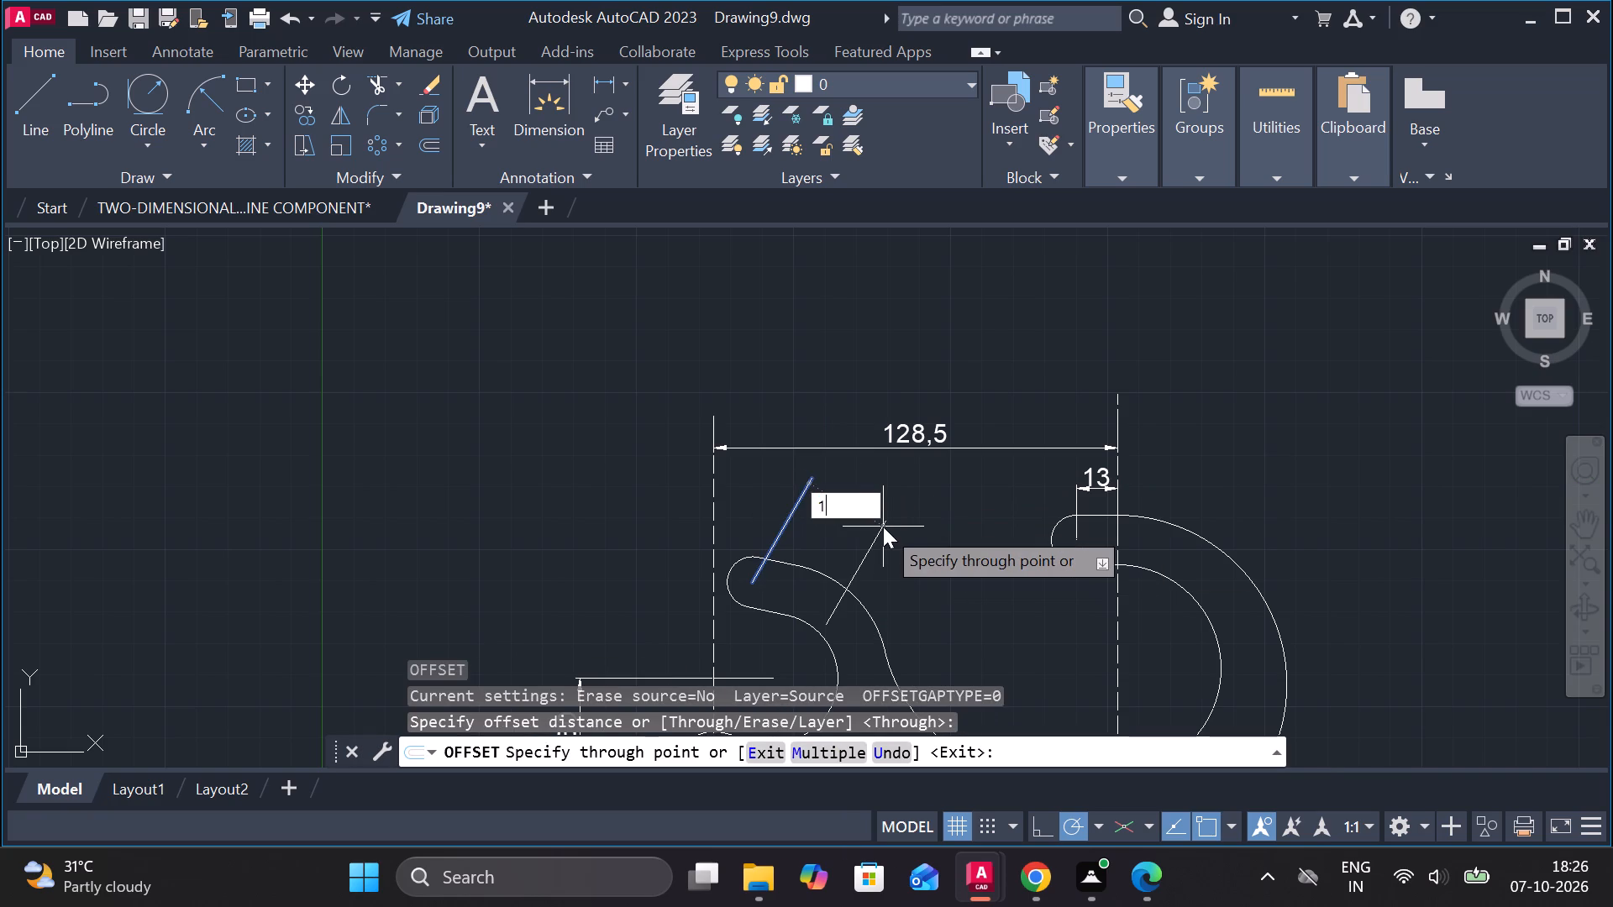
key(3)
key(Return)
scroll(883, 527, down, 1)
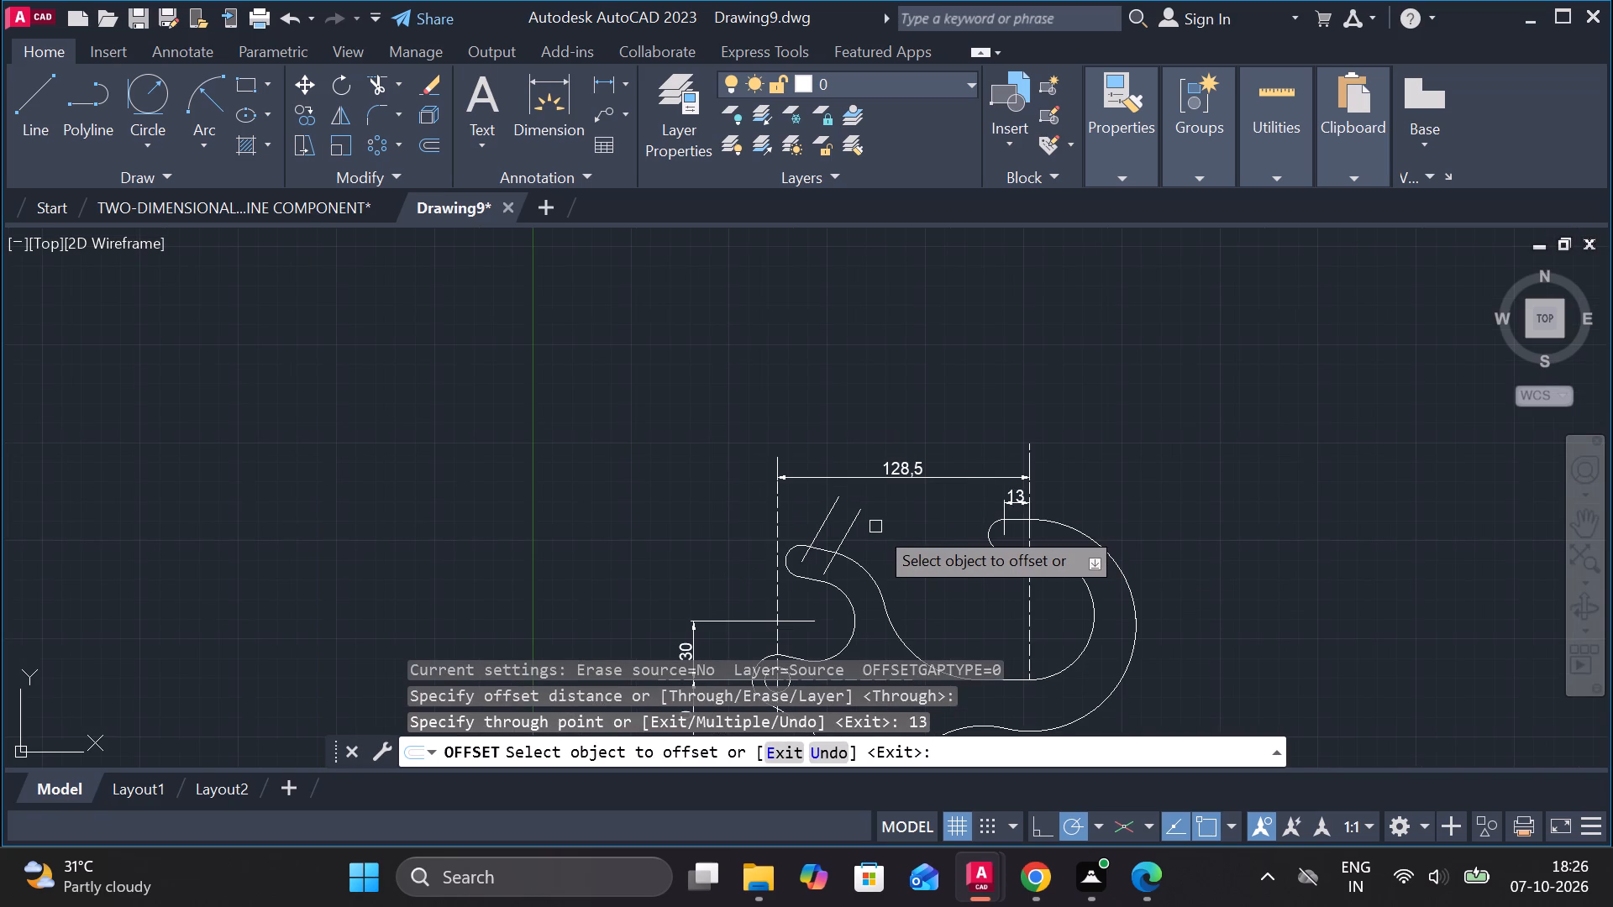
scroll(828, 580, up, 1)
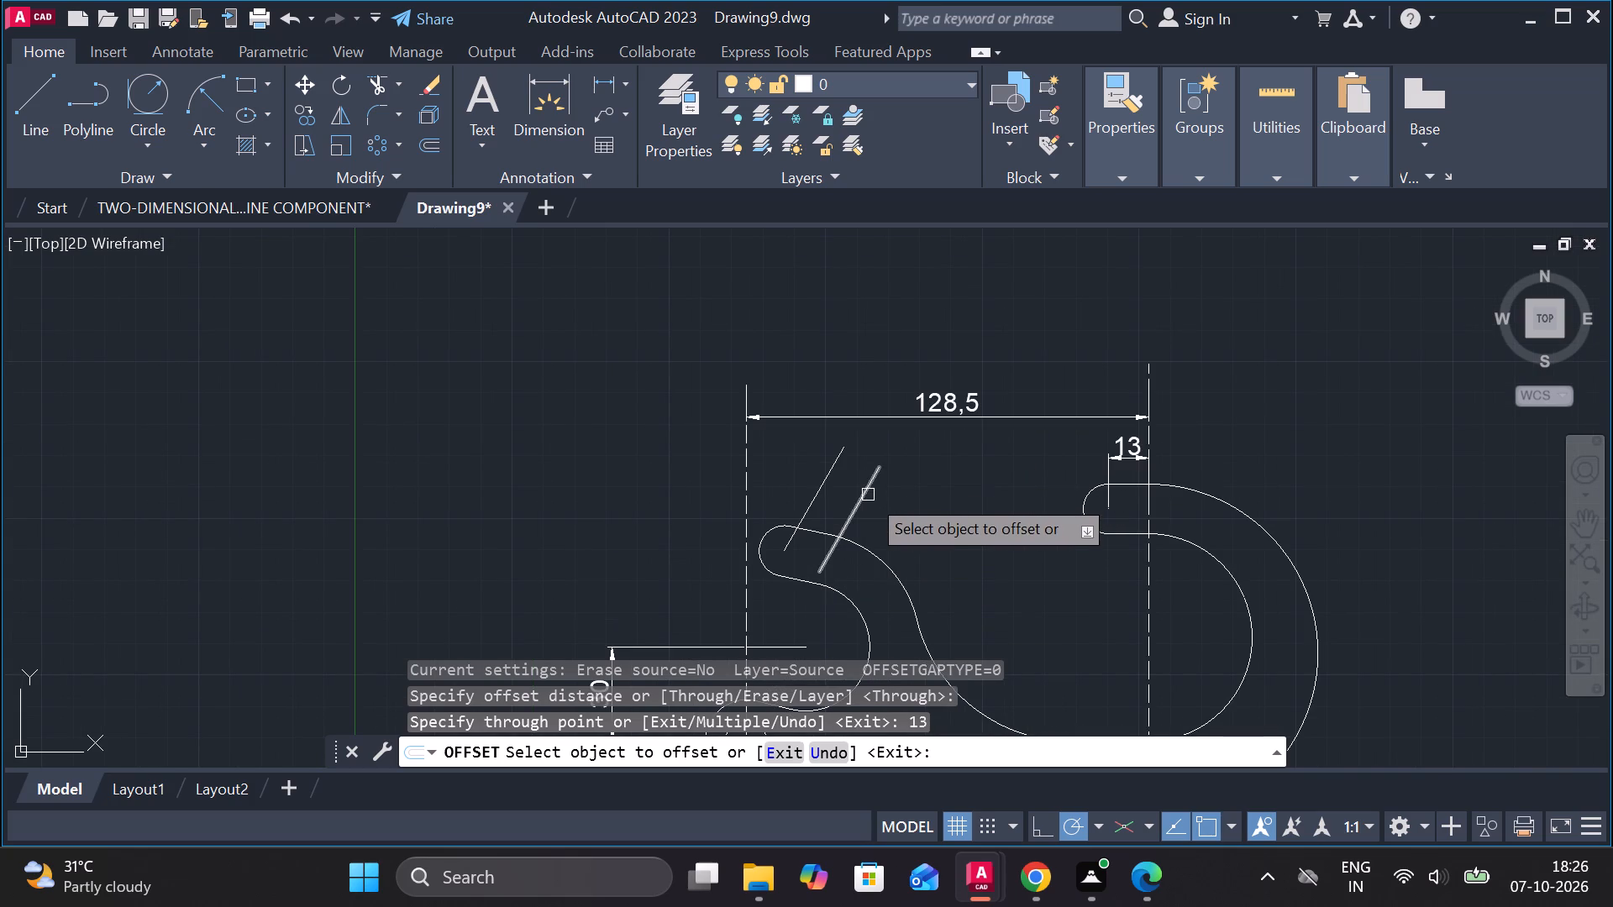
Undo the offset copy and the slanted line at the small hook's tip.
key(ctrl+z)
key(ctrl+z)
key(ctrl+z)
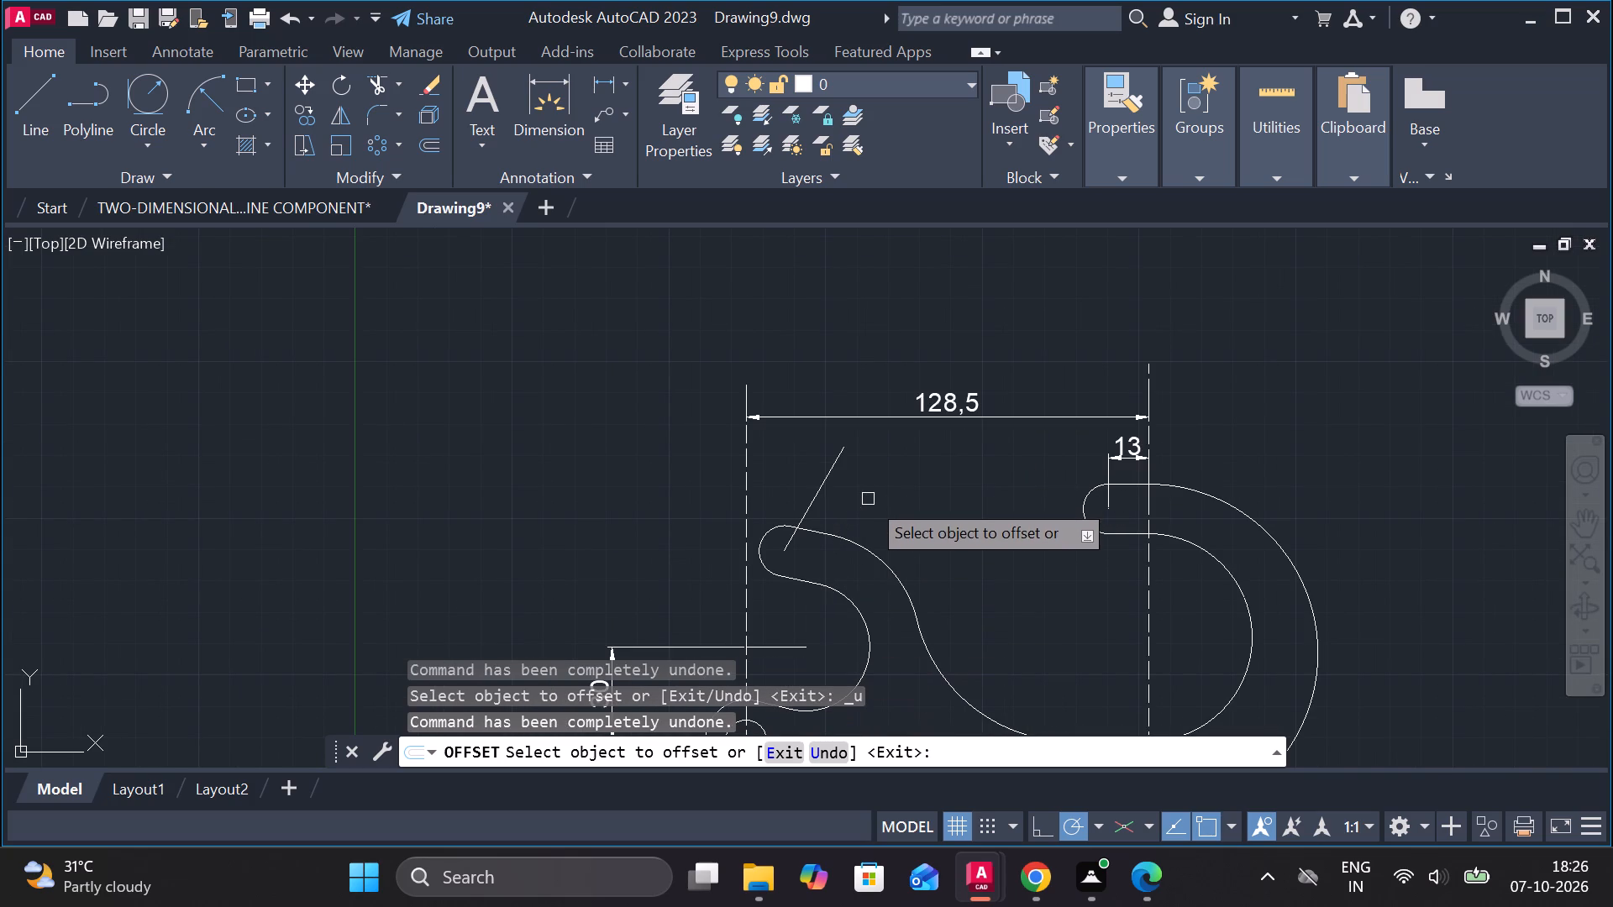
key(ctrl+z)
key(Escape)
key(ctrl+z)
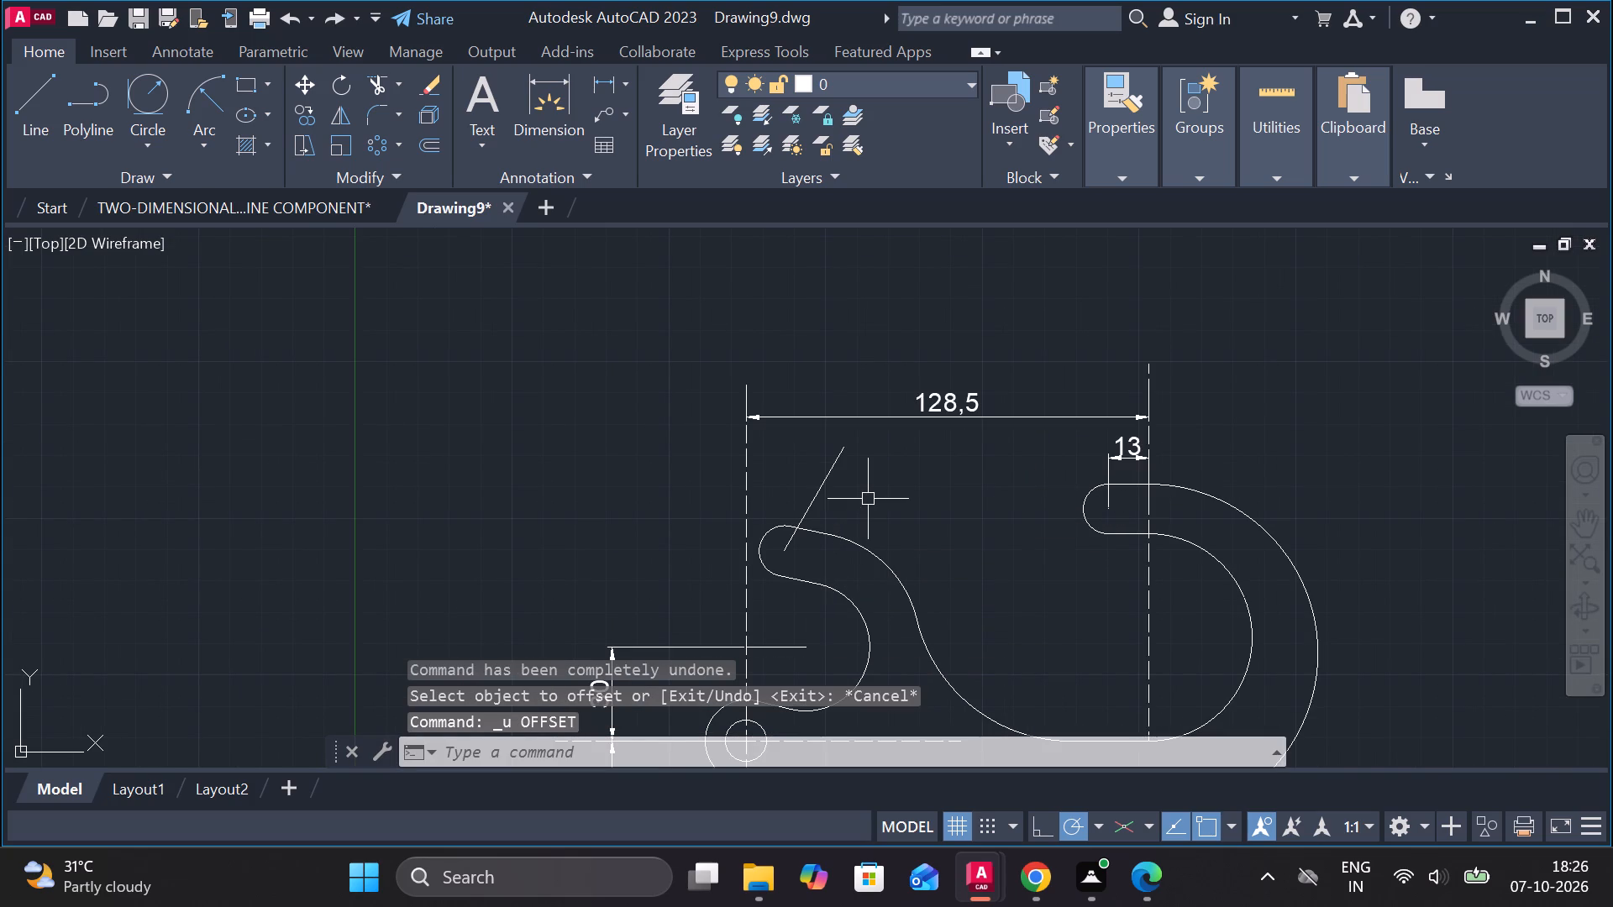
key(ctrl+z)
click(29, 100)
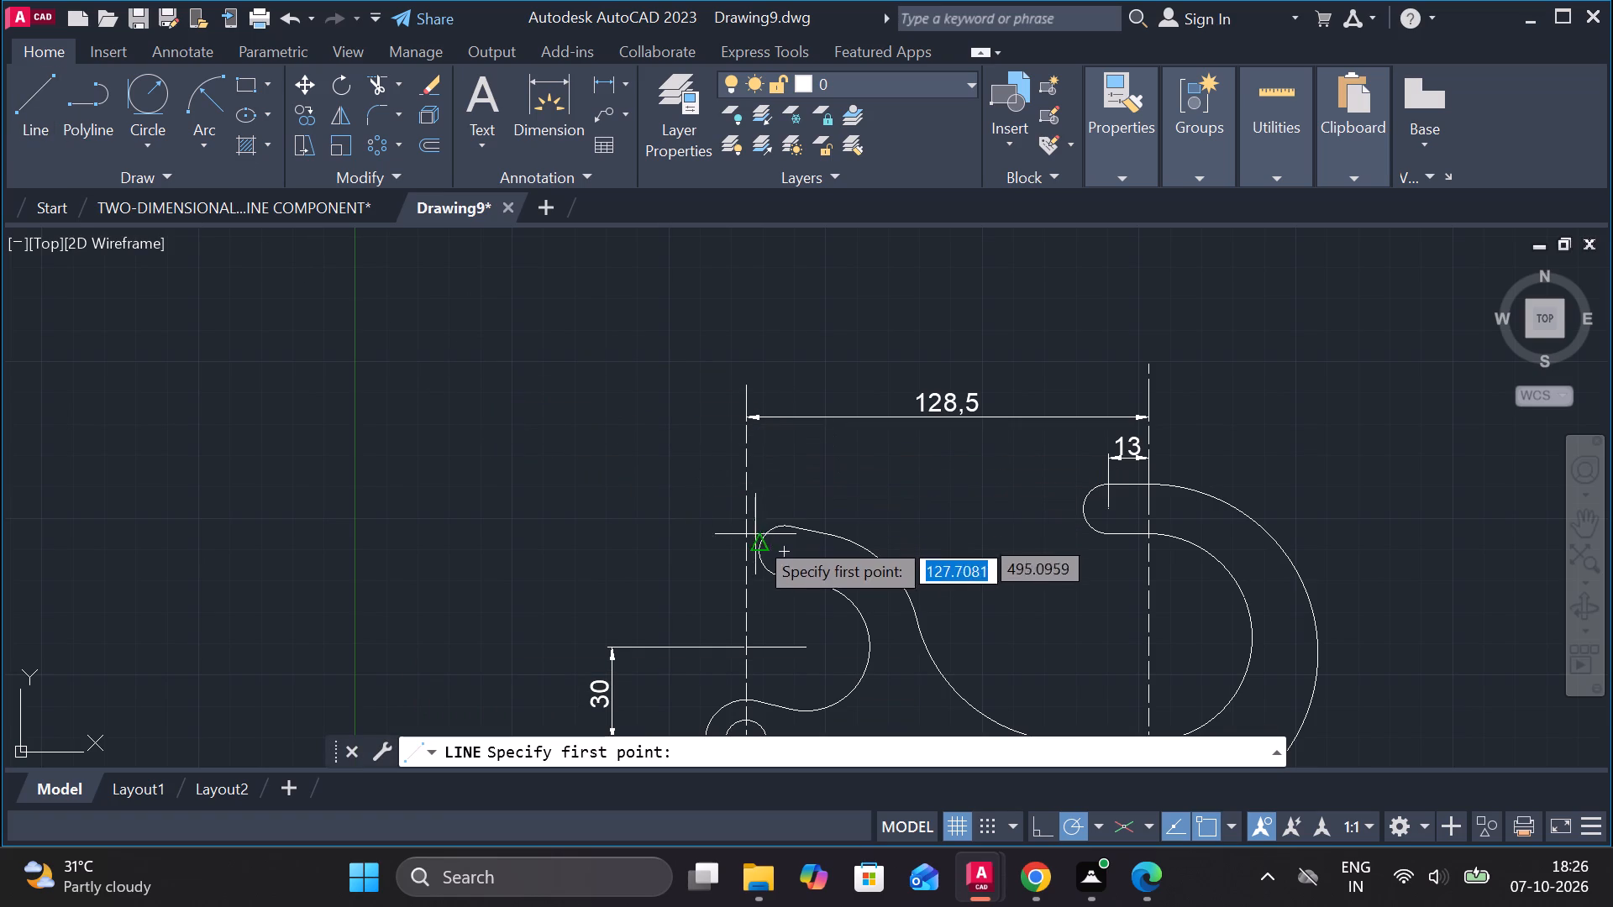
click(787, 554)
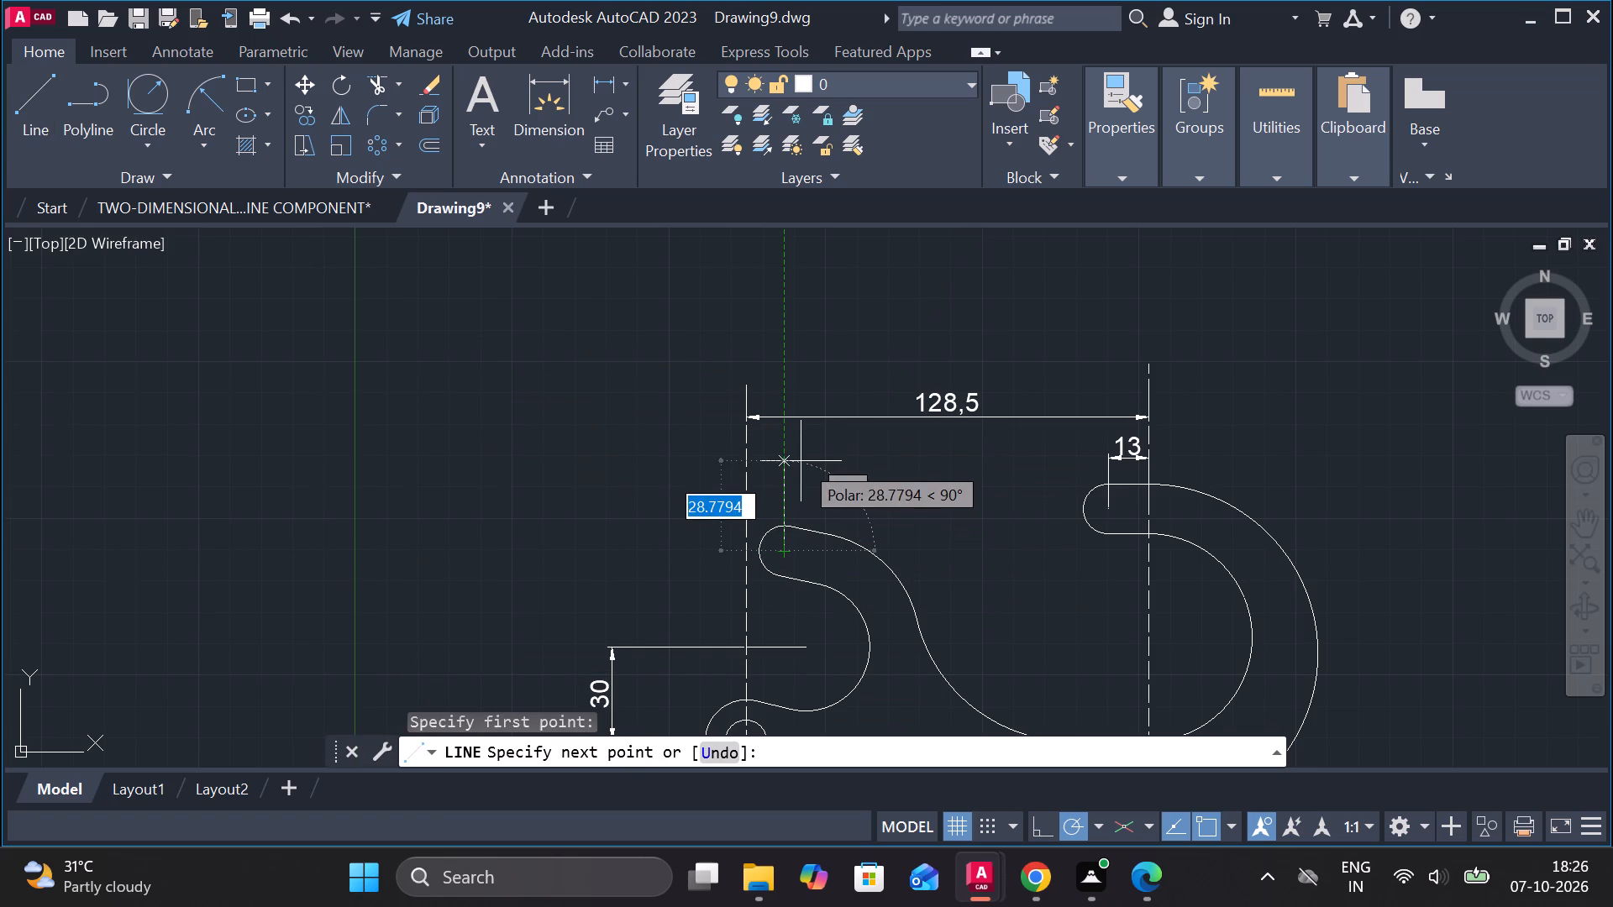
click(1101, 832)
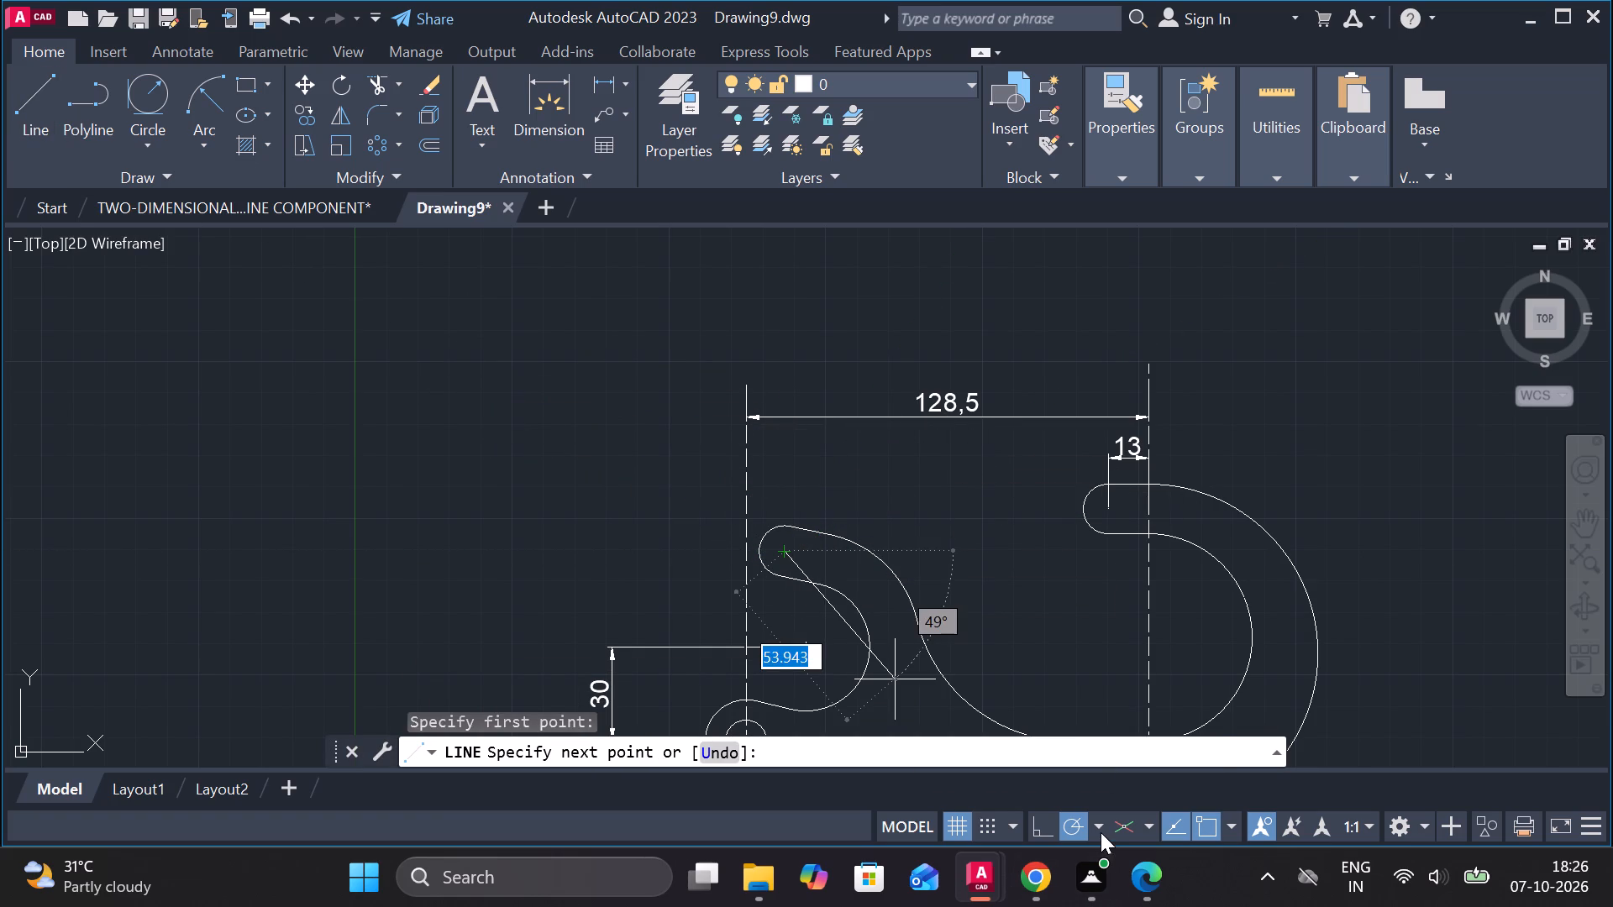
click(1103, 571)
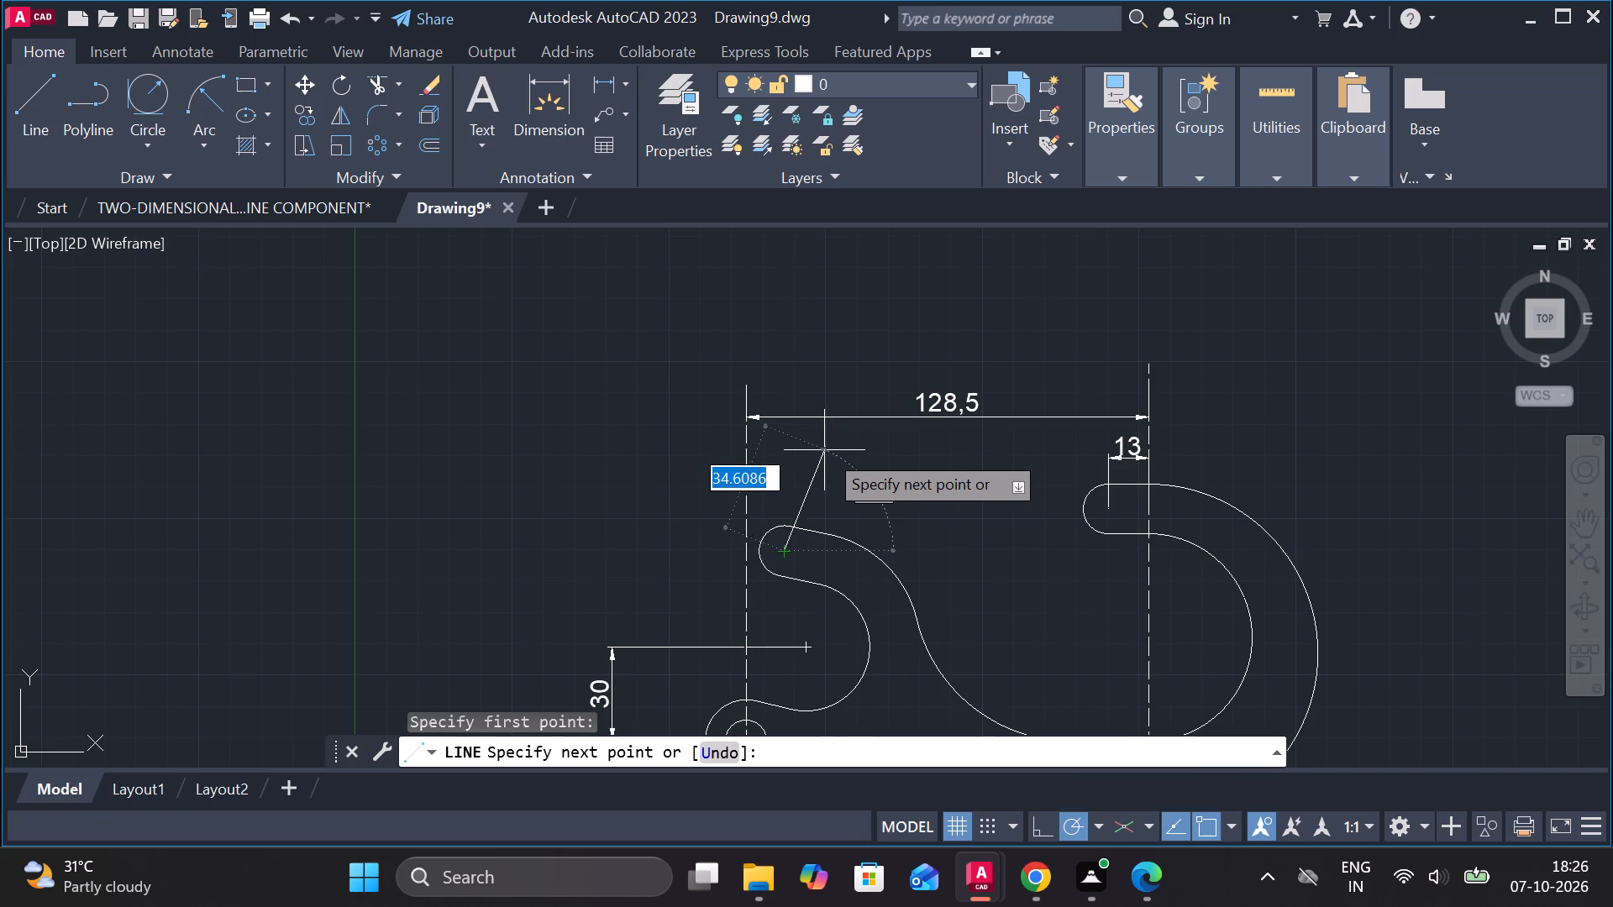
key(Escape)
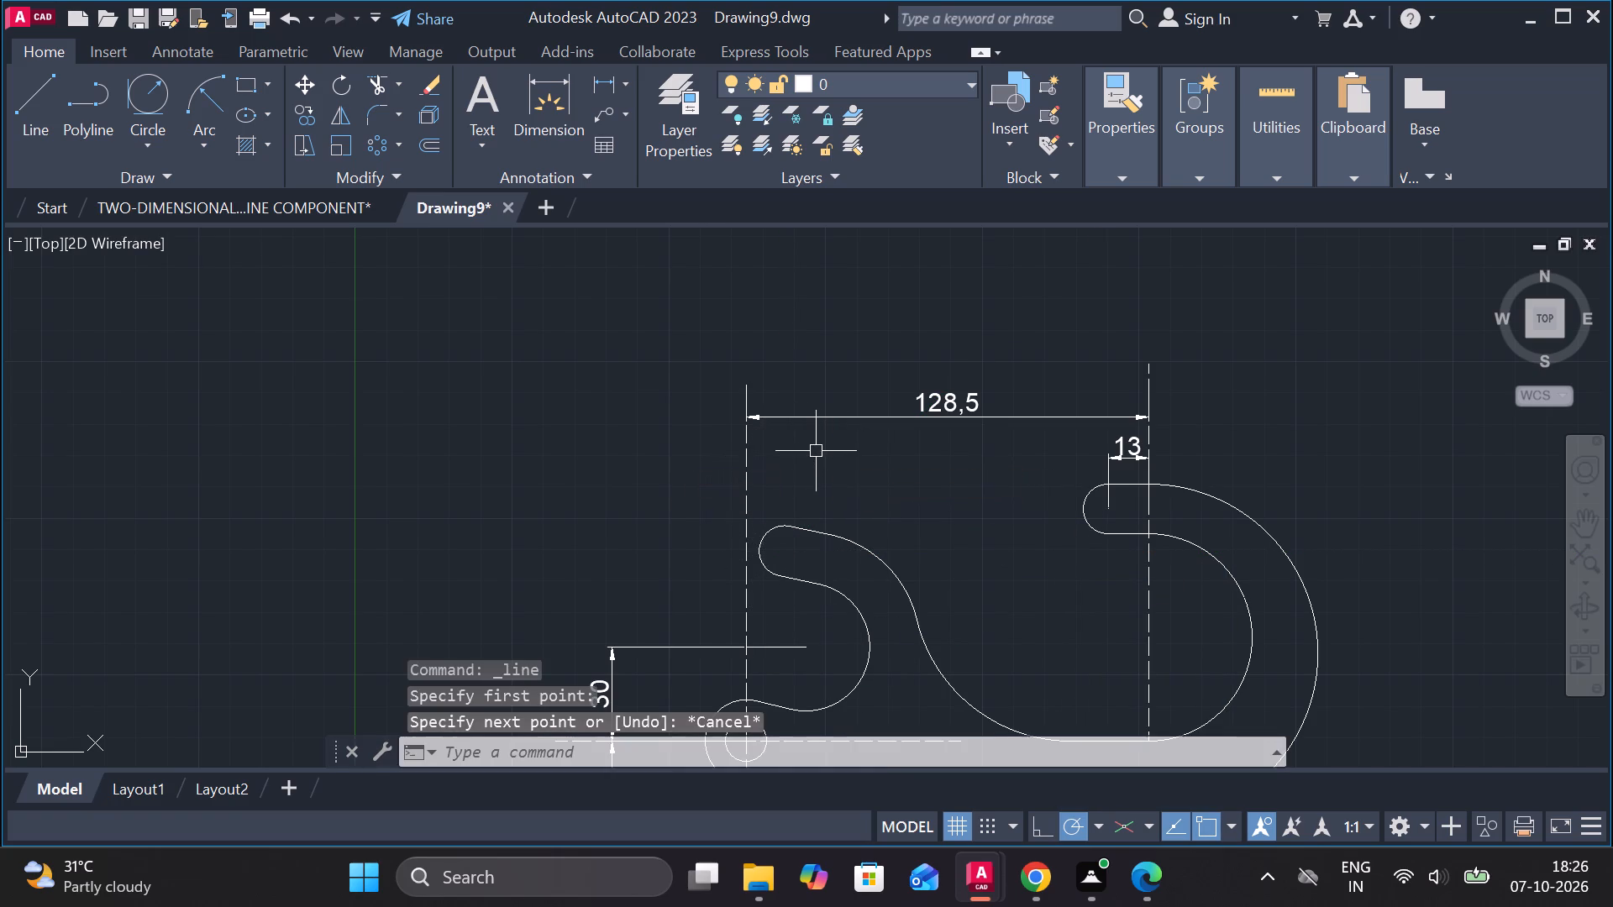
Add vertical linear dimensions from the large hook's bottom inner edge to the centres of its outer and inner arcs.
scroll(816, 451, down, 1)
click(602, 81)
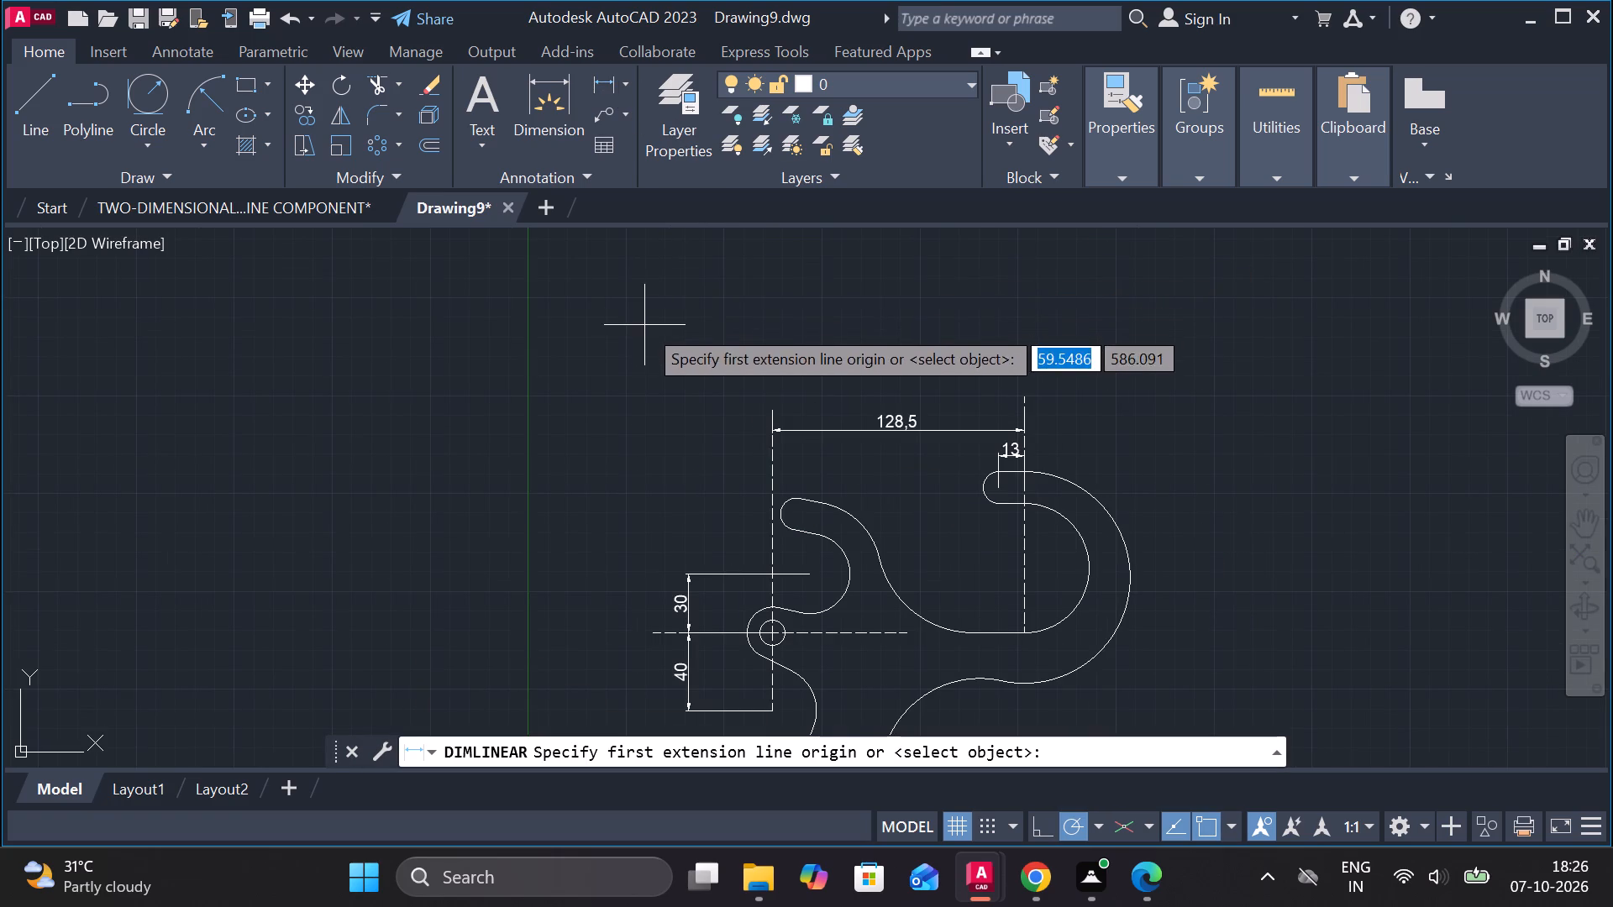
middle_drag(644, 325, 693, 240)
middle_drag(696, 240, 618, 167)
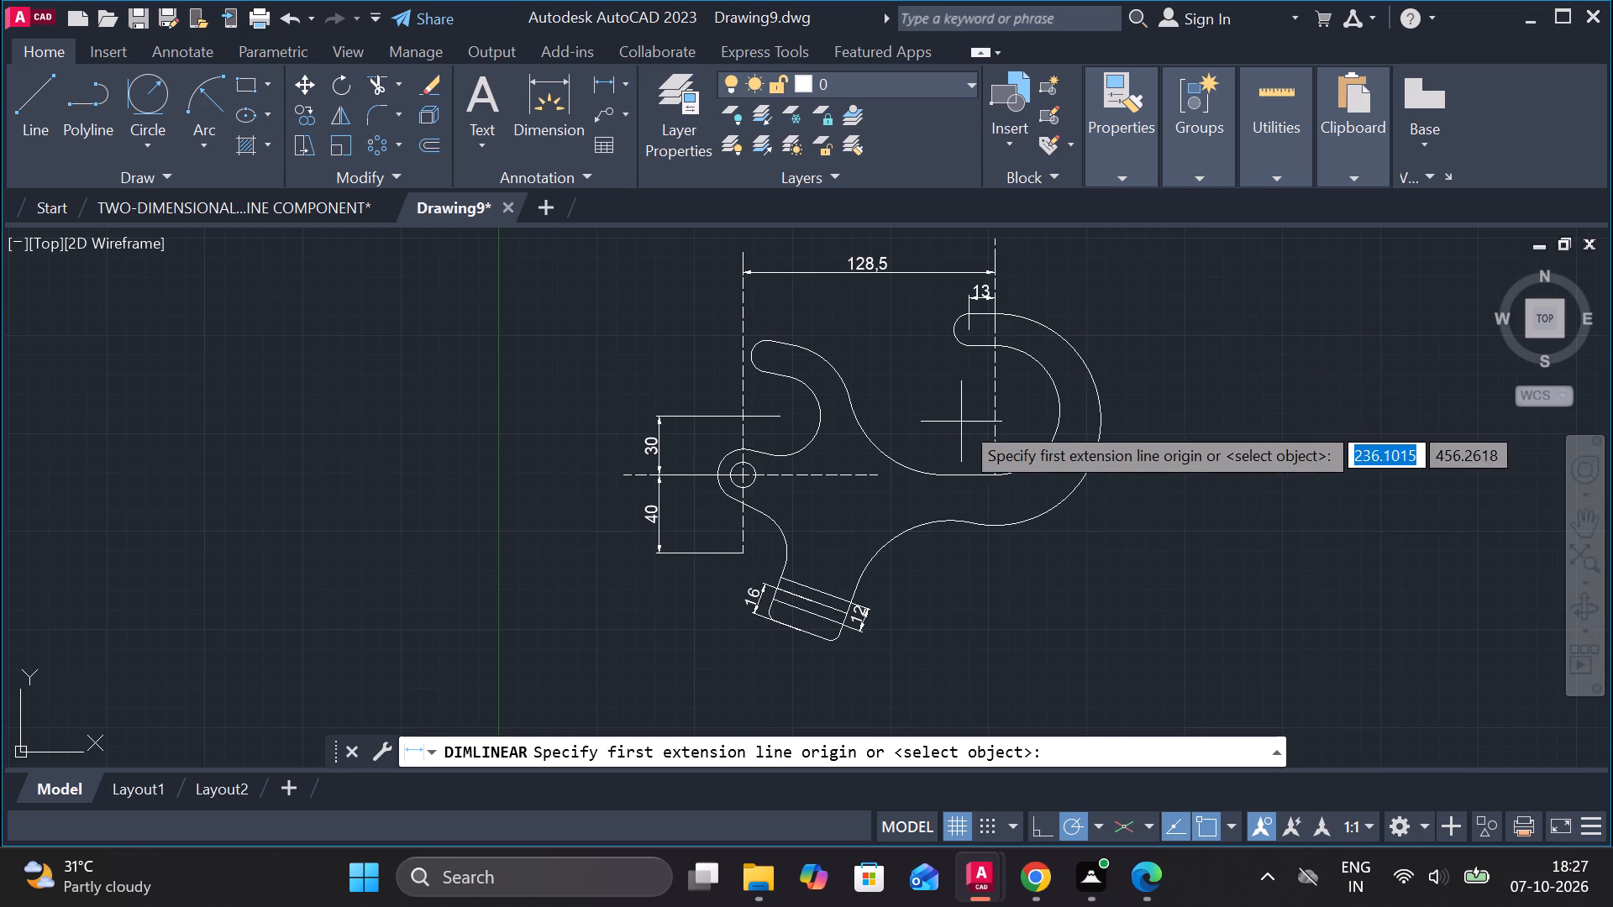
scroll(970, 428, up, 2)
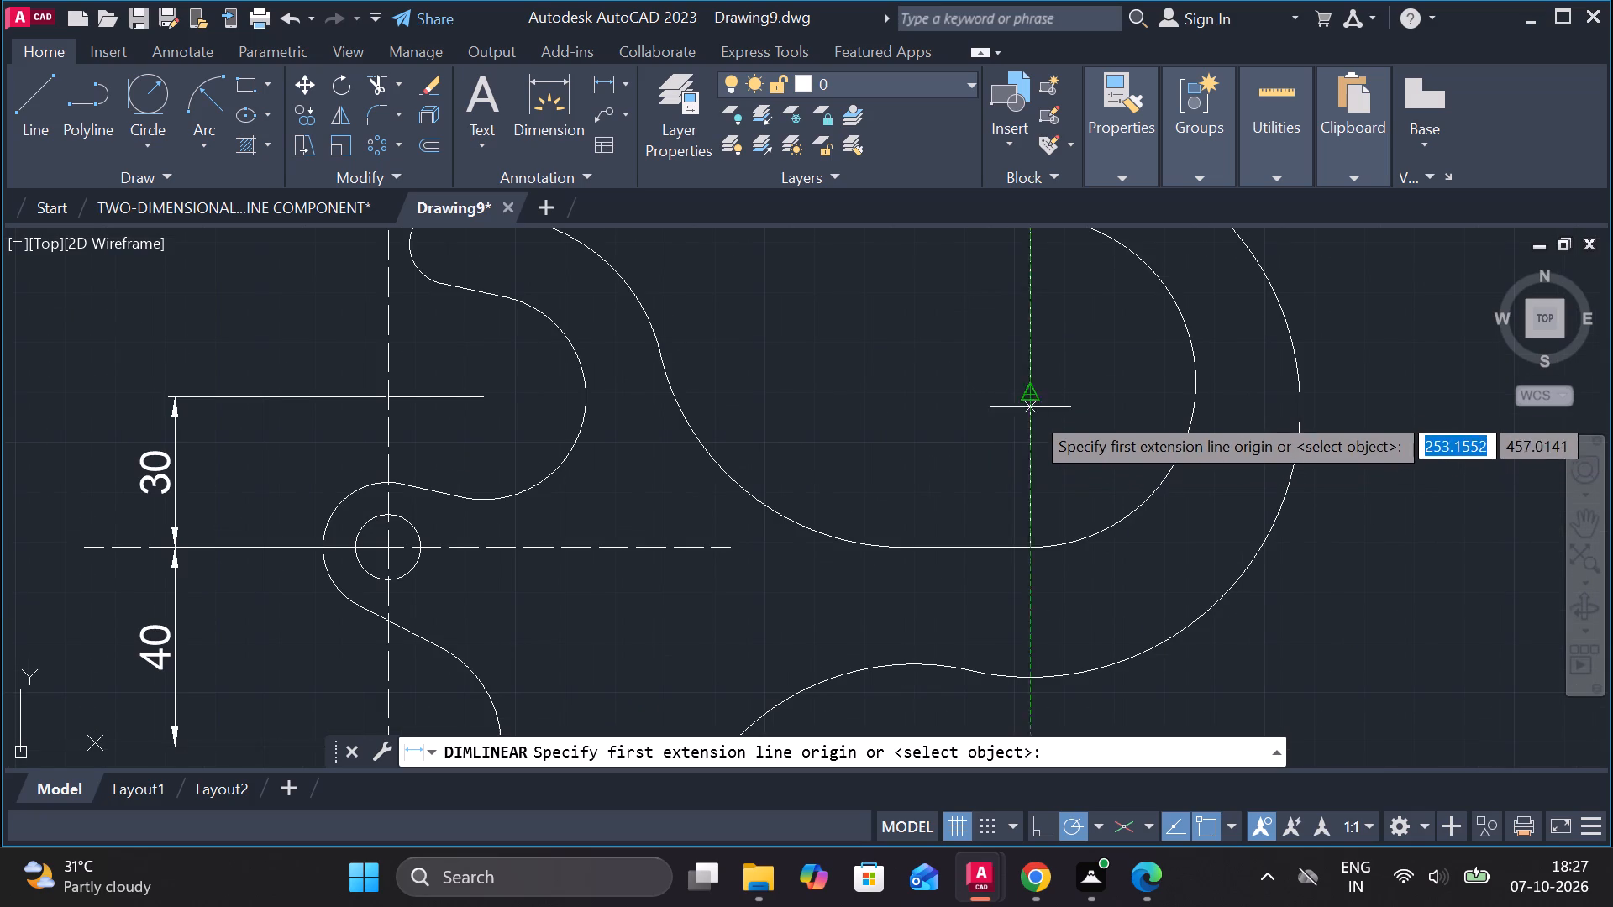
click(1032, 415)
click(1030, 541)
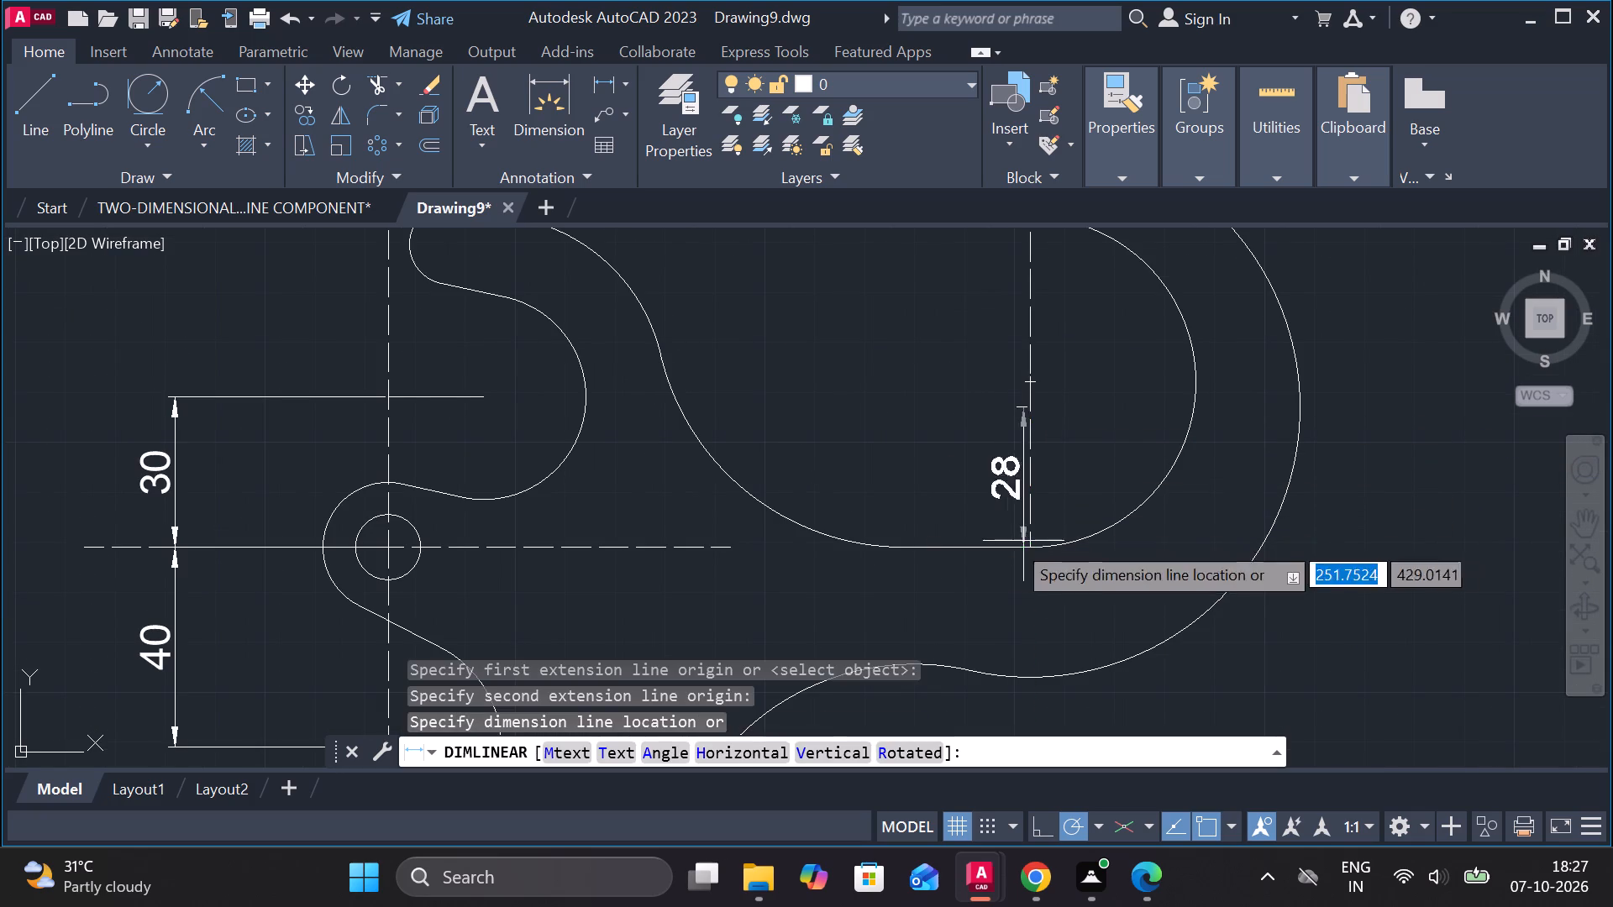
click(967, 538)
key(space)
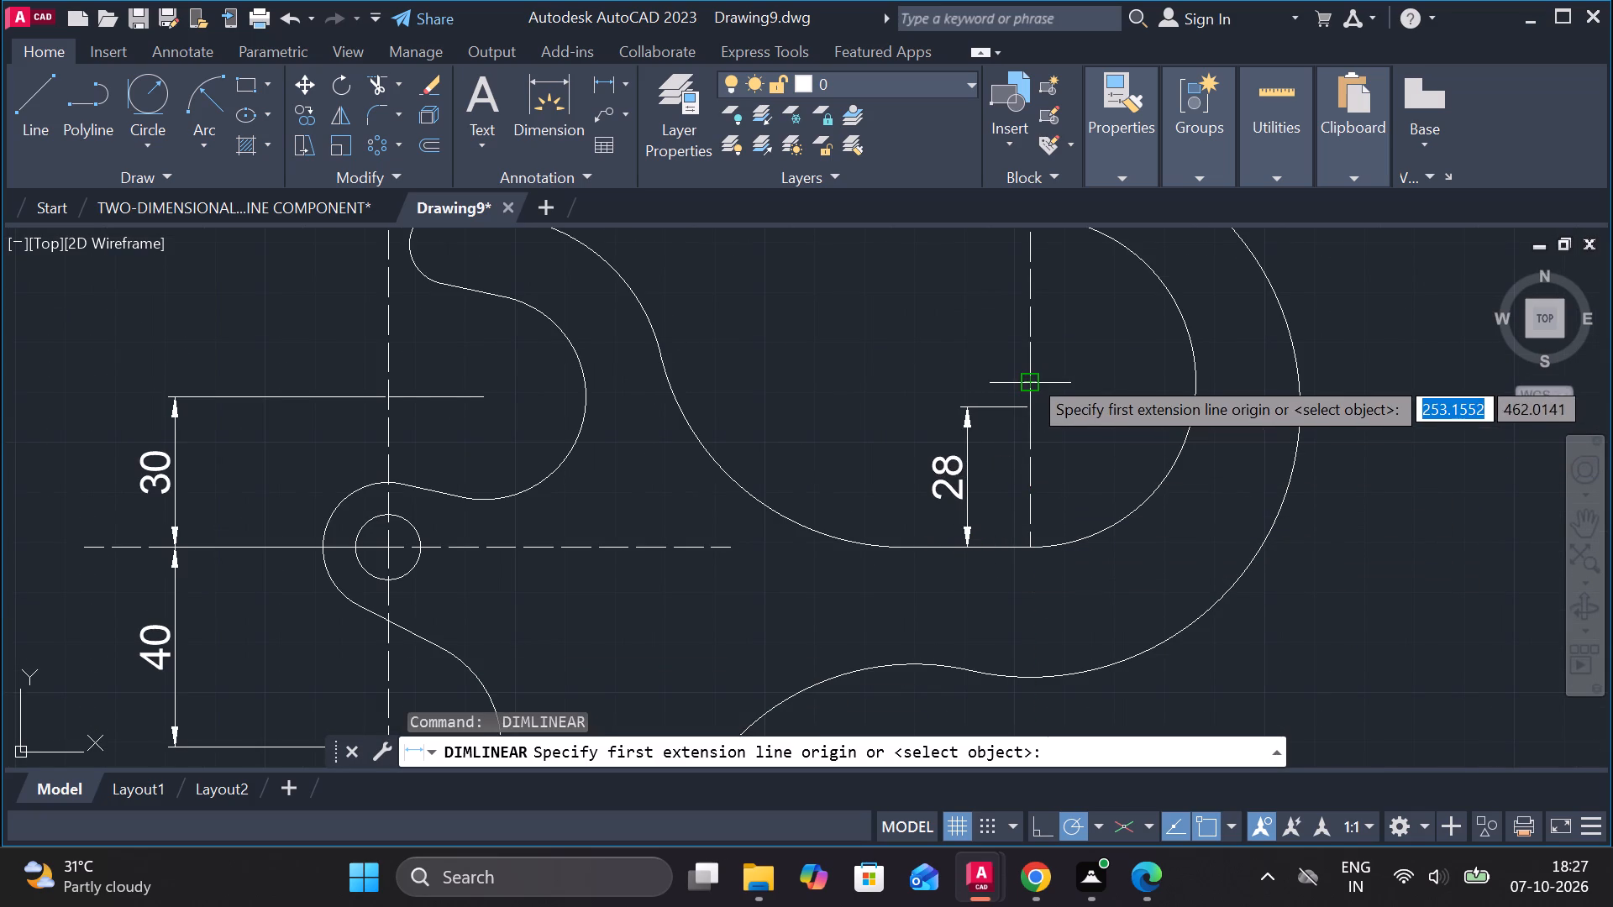
click(1029, 375)
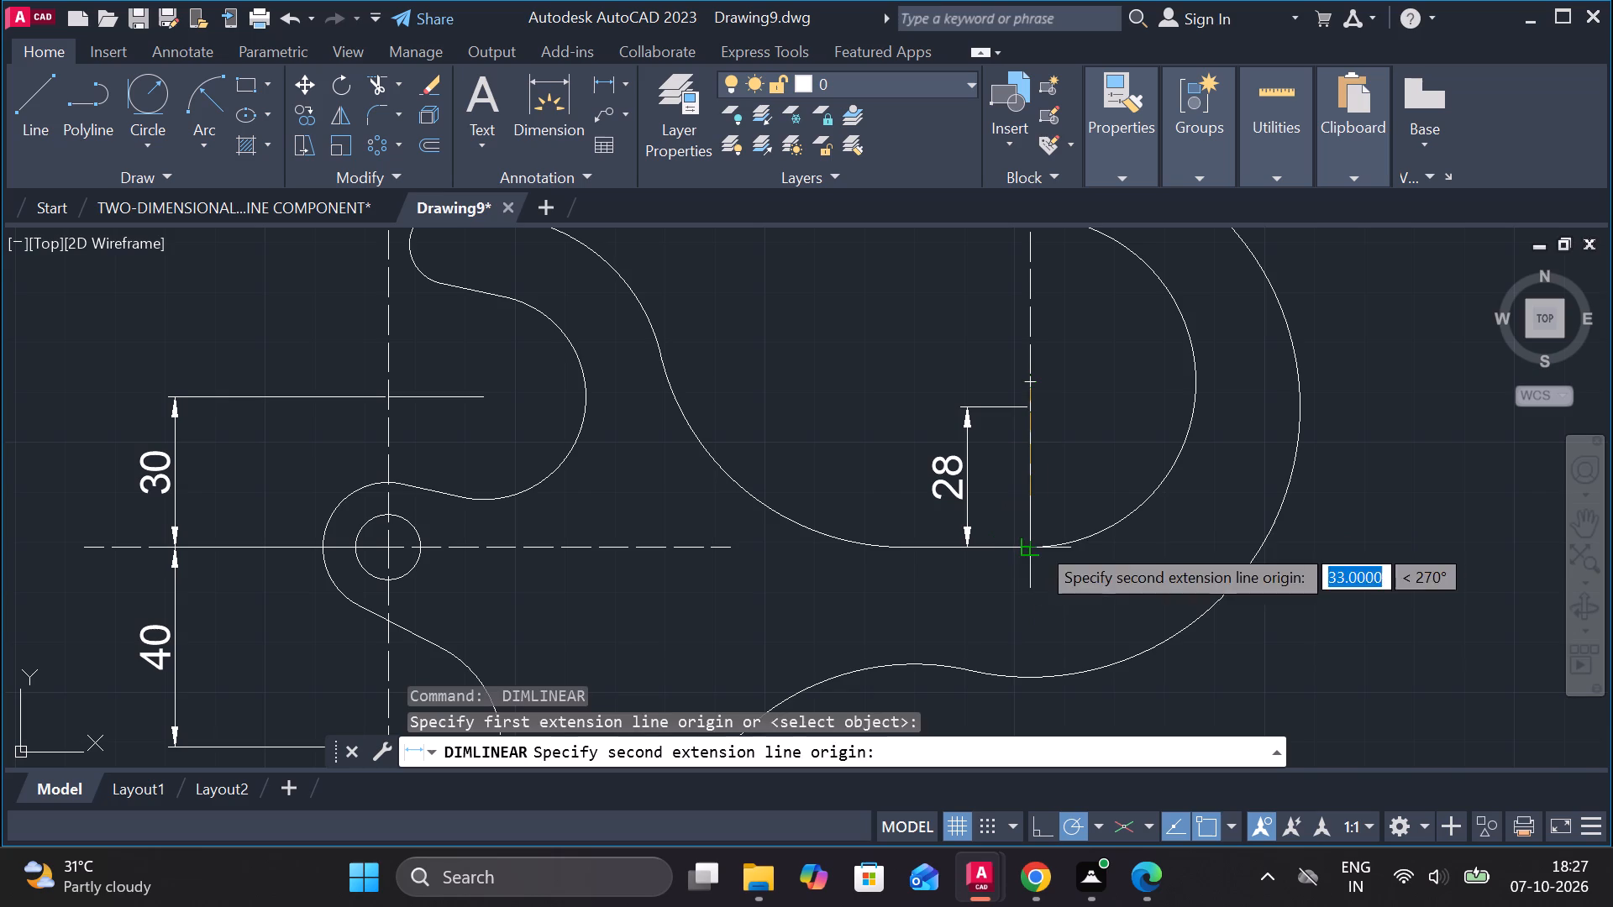
drag(1038, 543, 1028, 543)
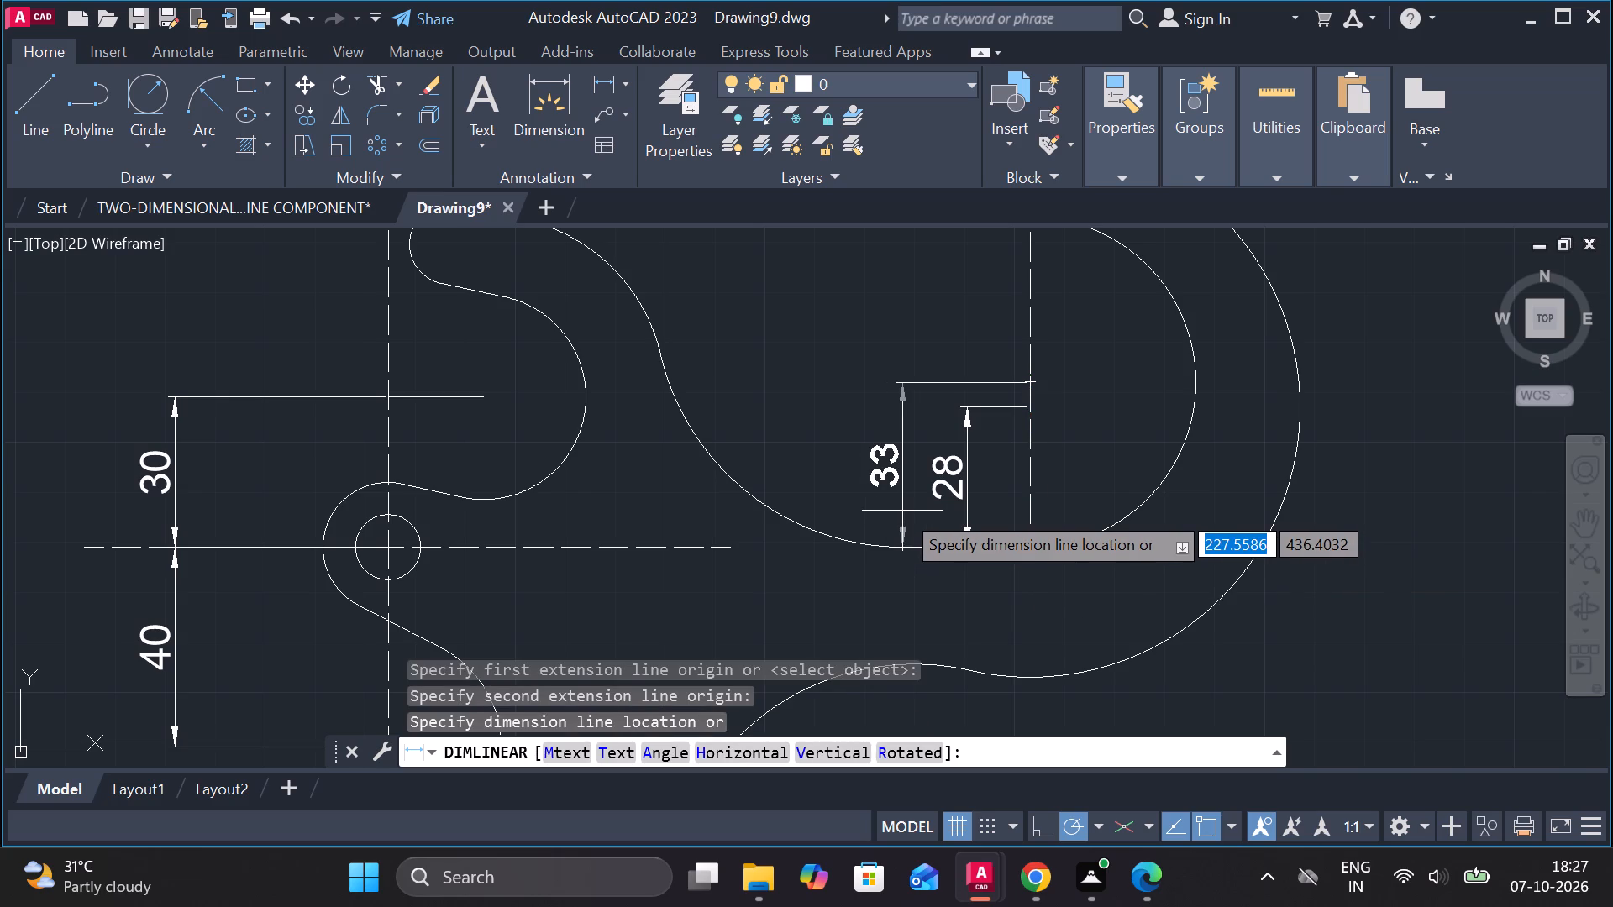
click(902, 511)
Add radius dimensions to the large hook's rounded tip and its large outer arc, placing the texts outside the profile.
middle_drag(1050, 393, 851, 516)
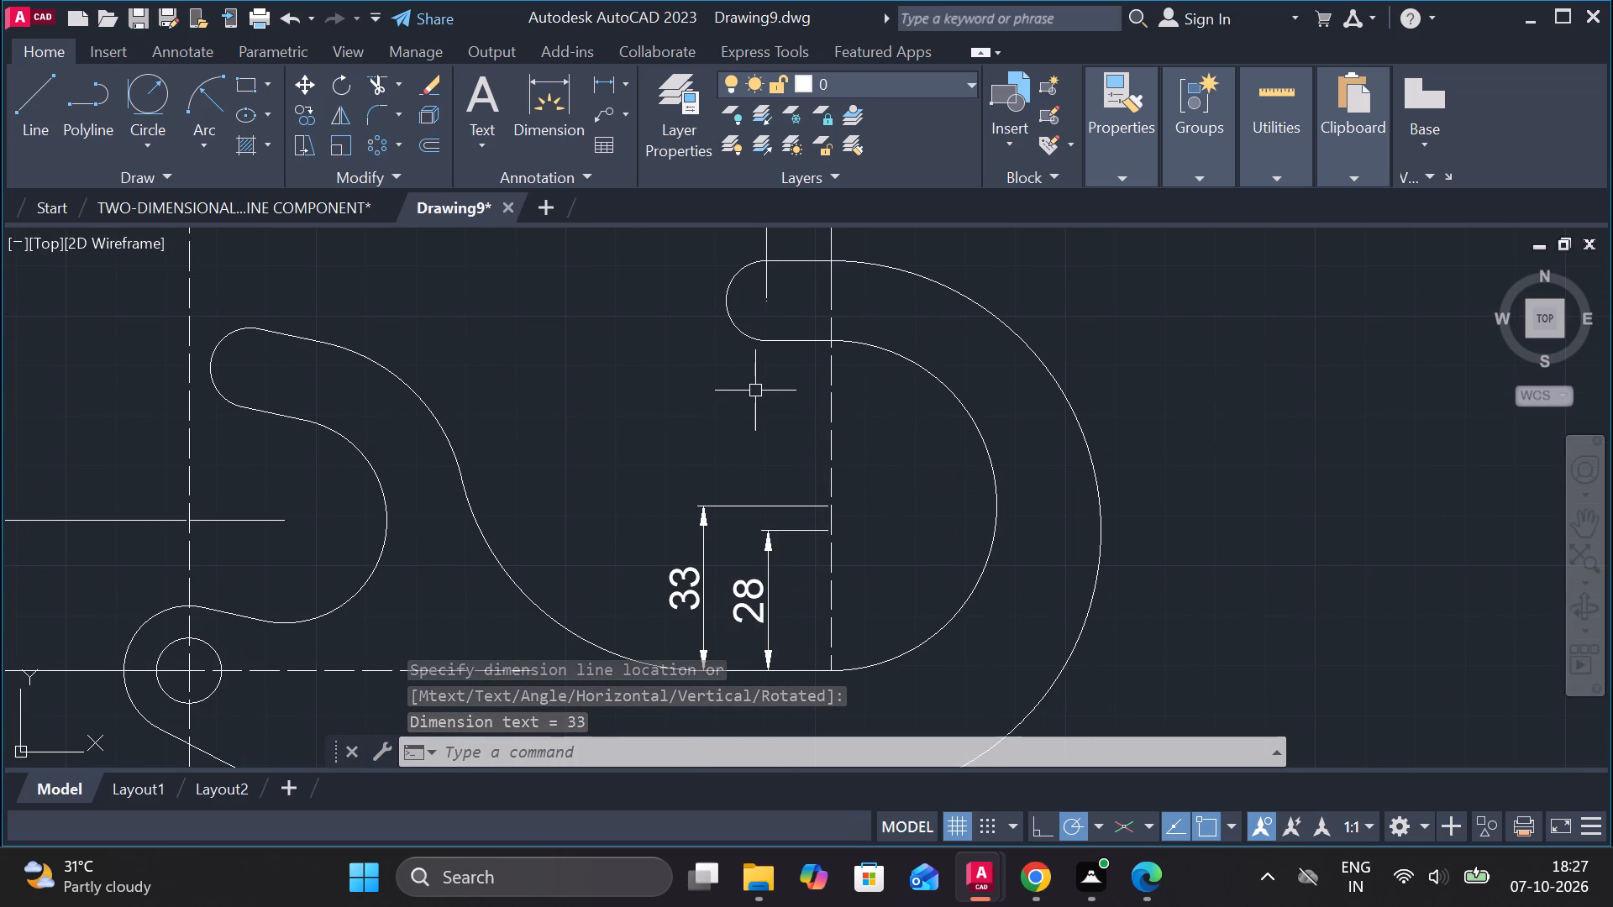
scroll(755, 391, down, 1)
click(626, 84)
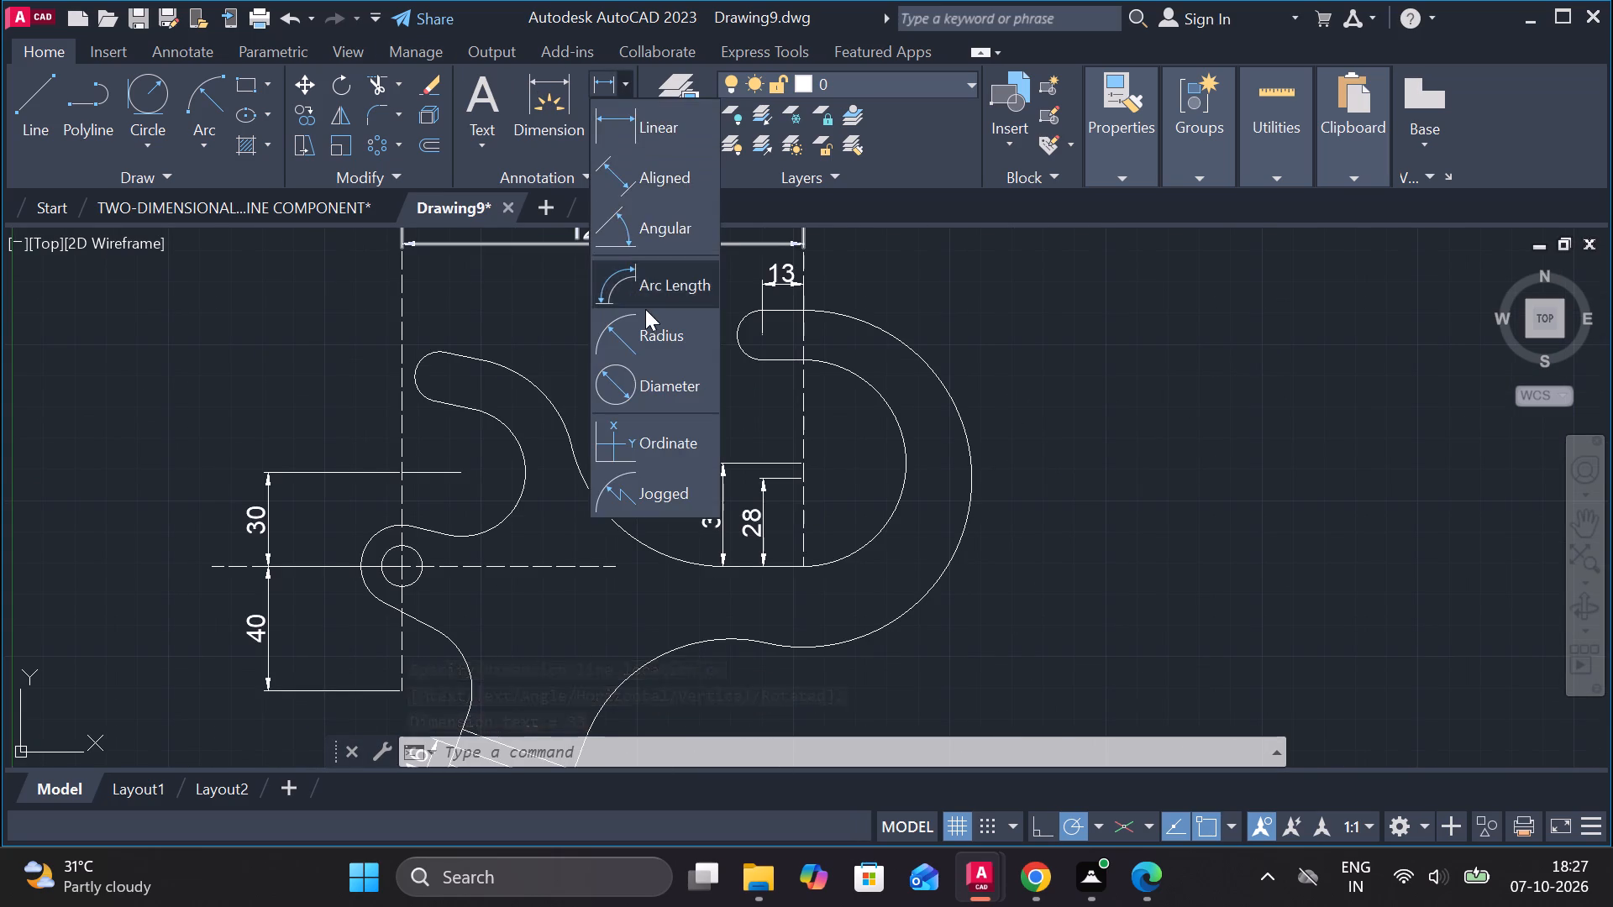
click(654, 343)
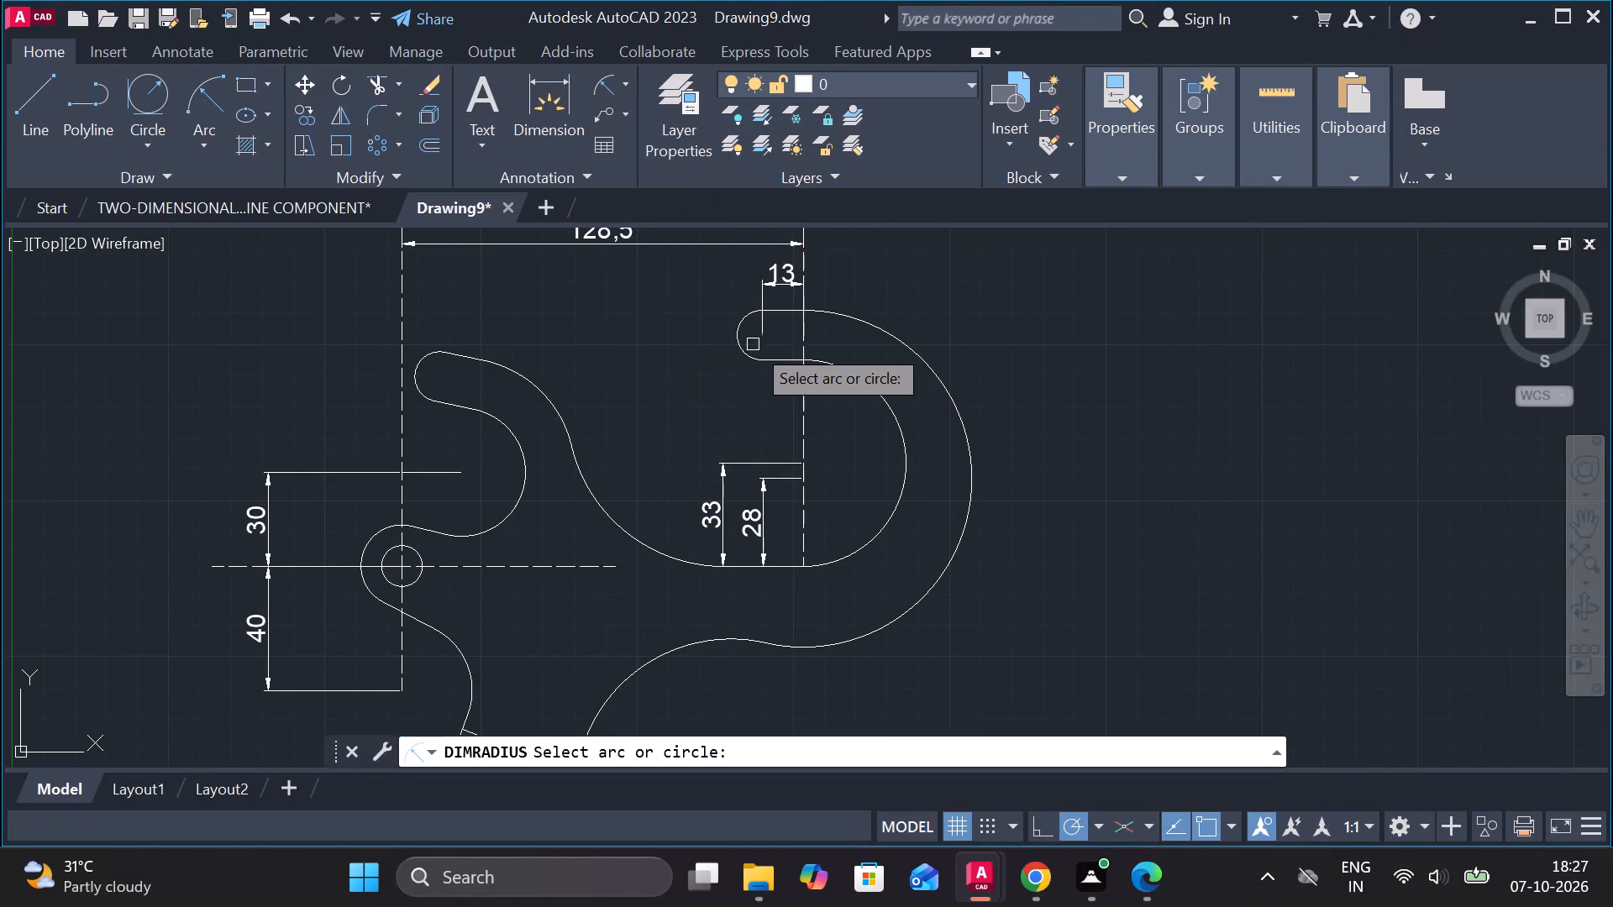
click(740, 319)
click(695, 307)
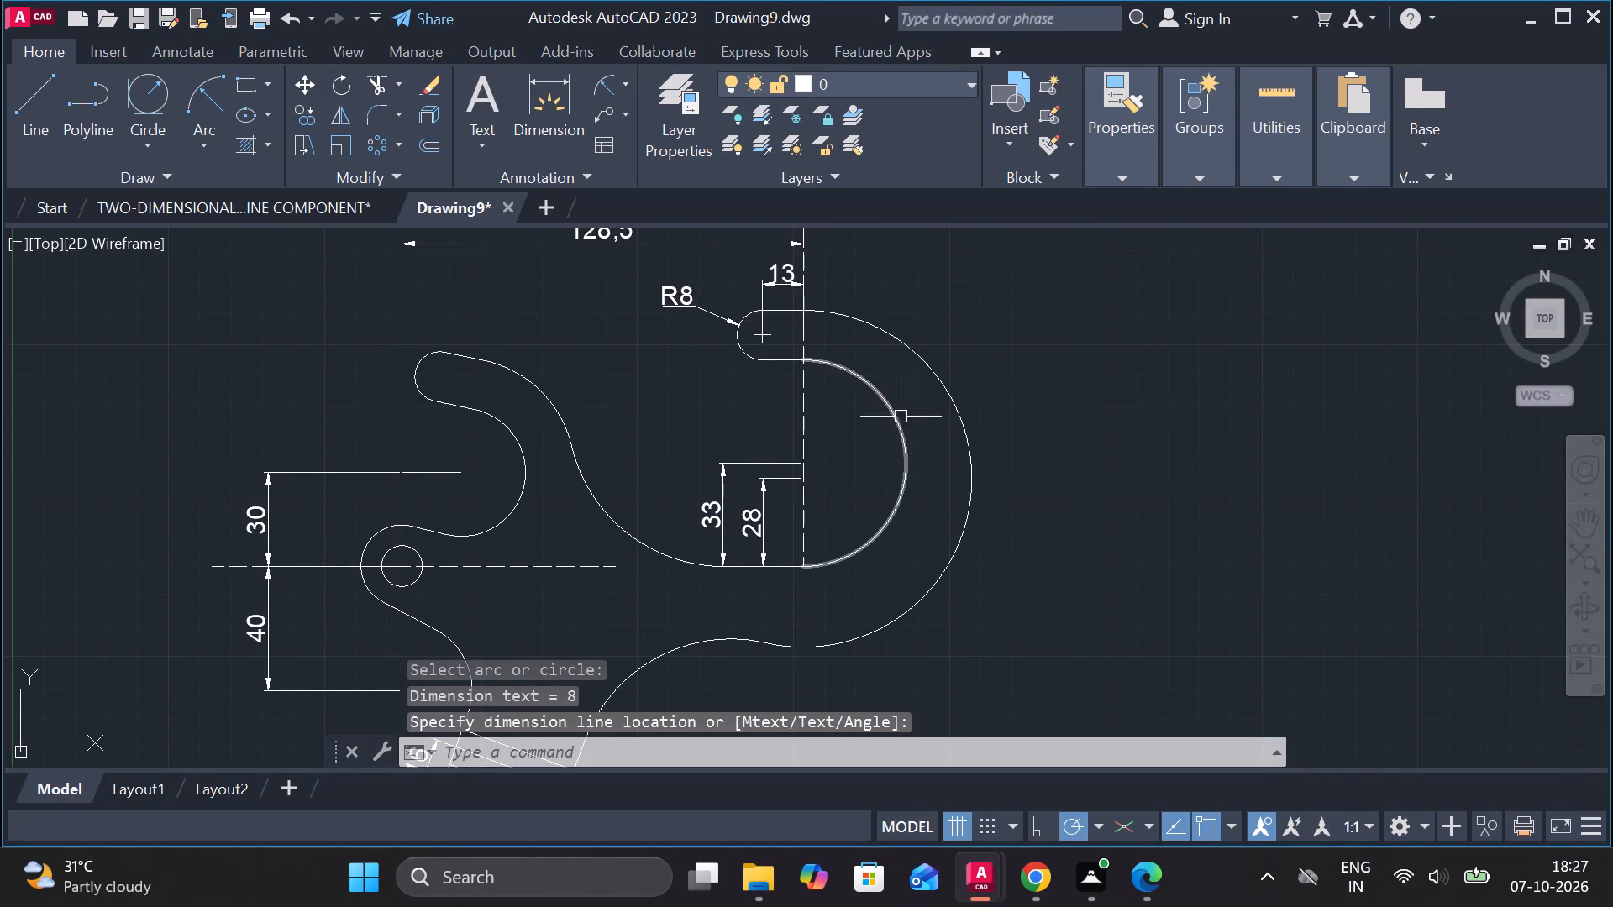
key(space)
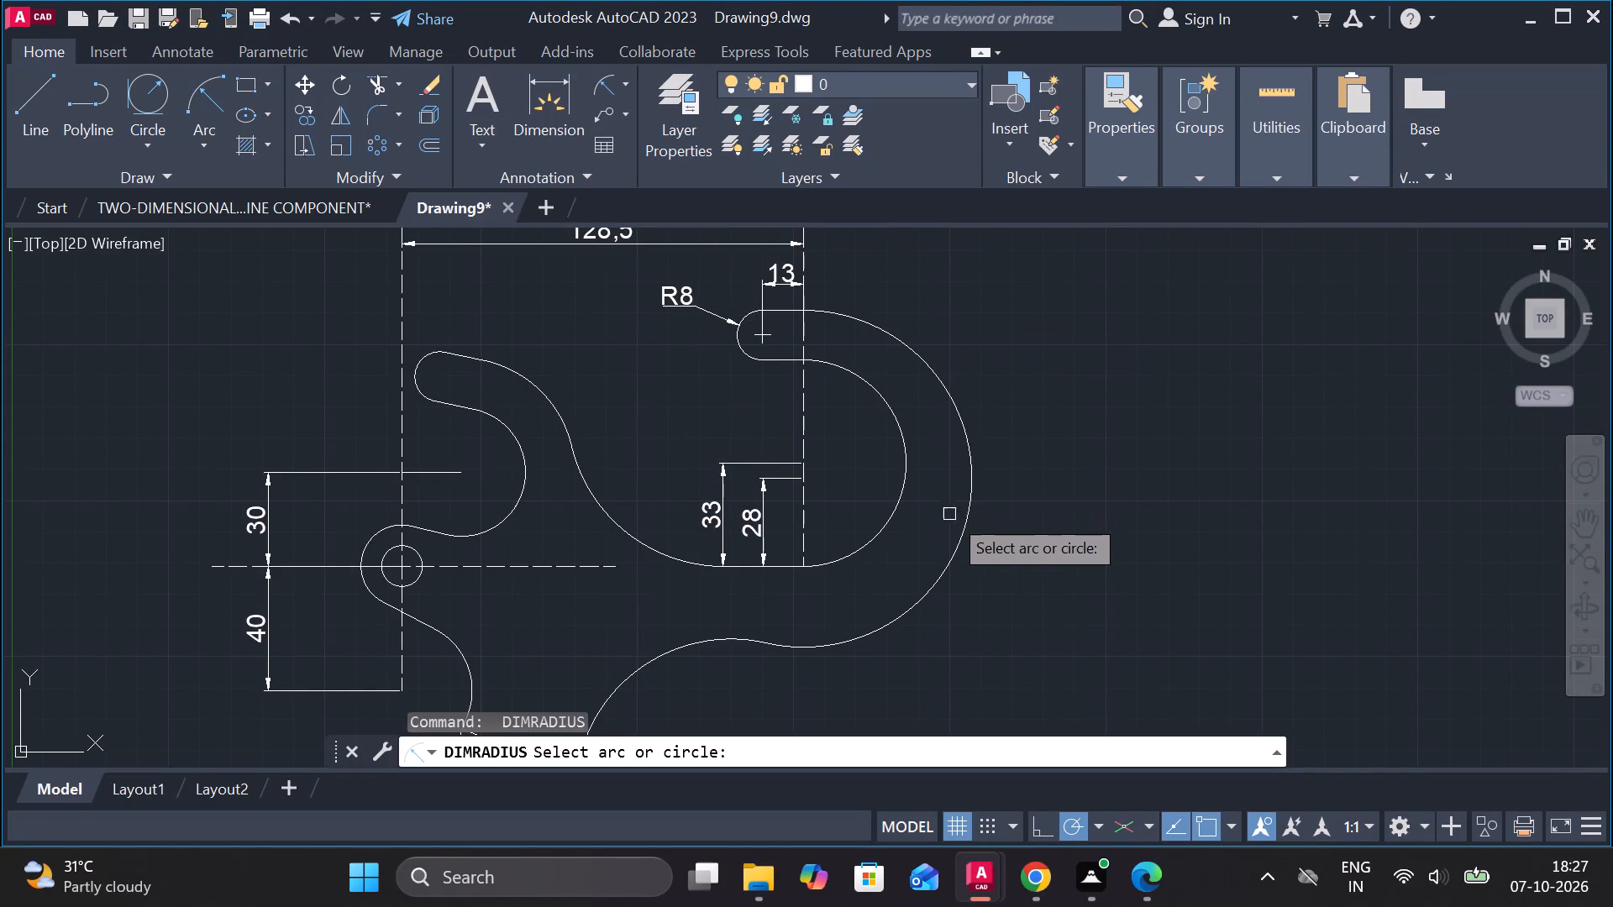
click(967, 525)
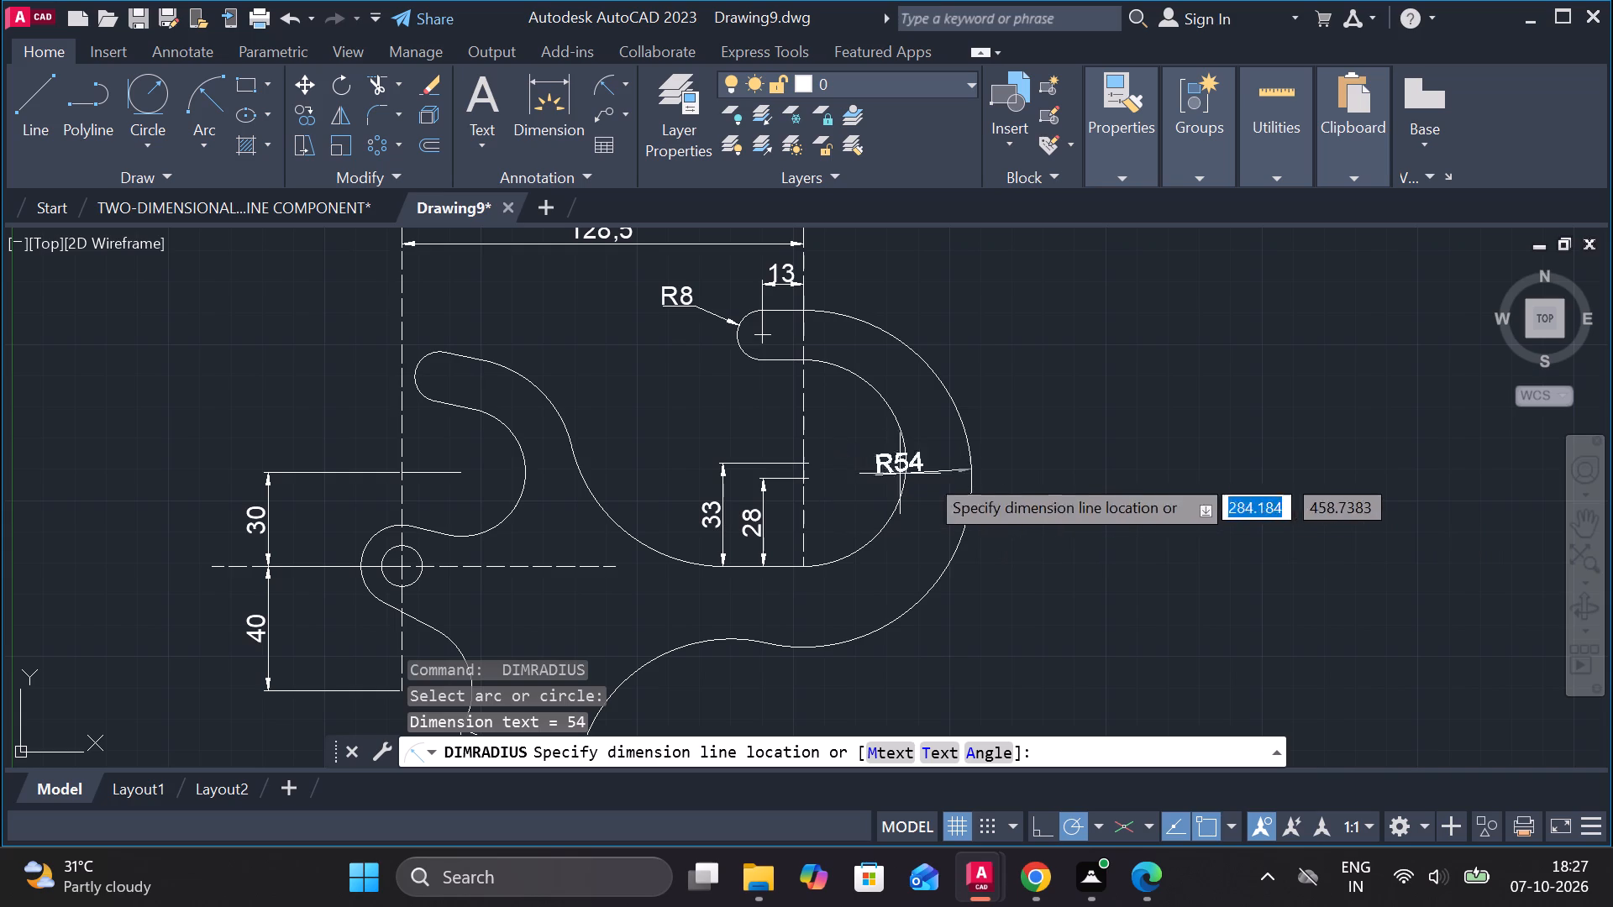
click(1032, 540)
Turn on drawing the dimension line between extension lines for the ISO-25 style and set it as current.
middle_drag(1043, 484, 1085, 461)
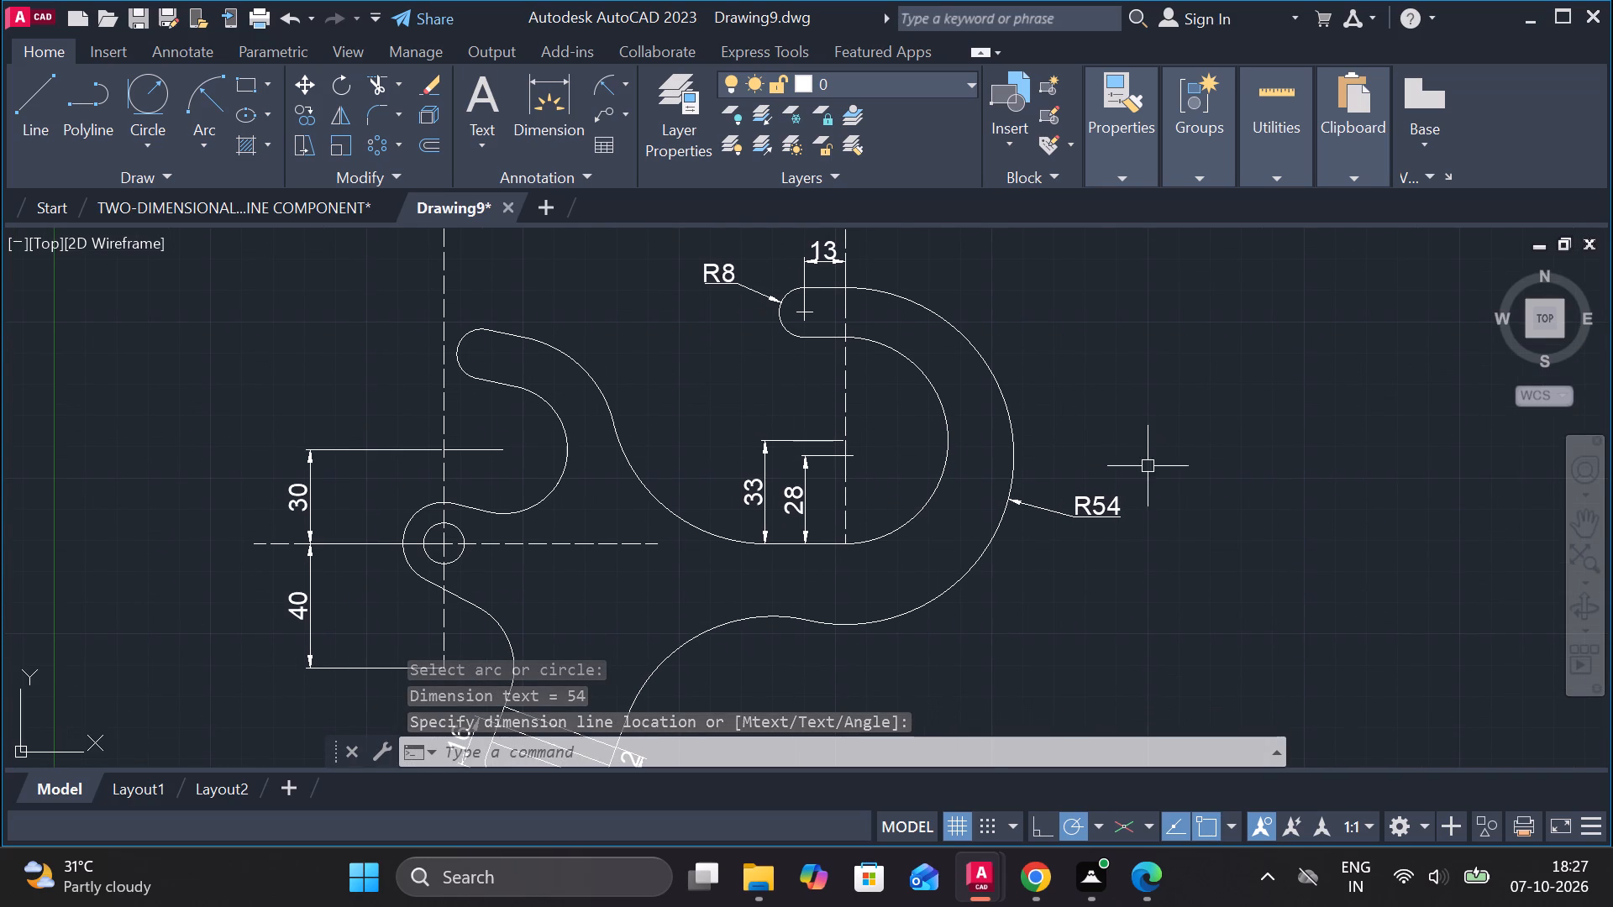
key(d)
key(Return)
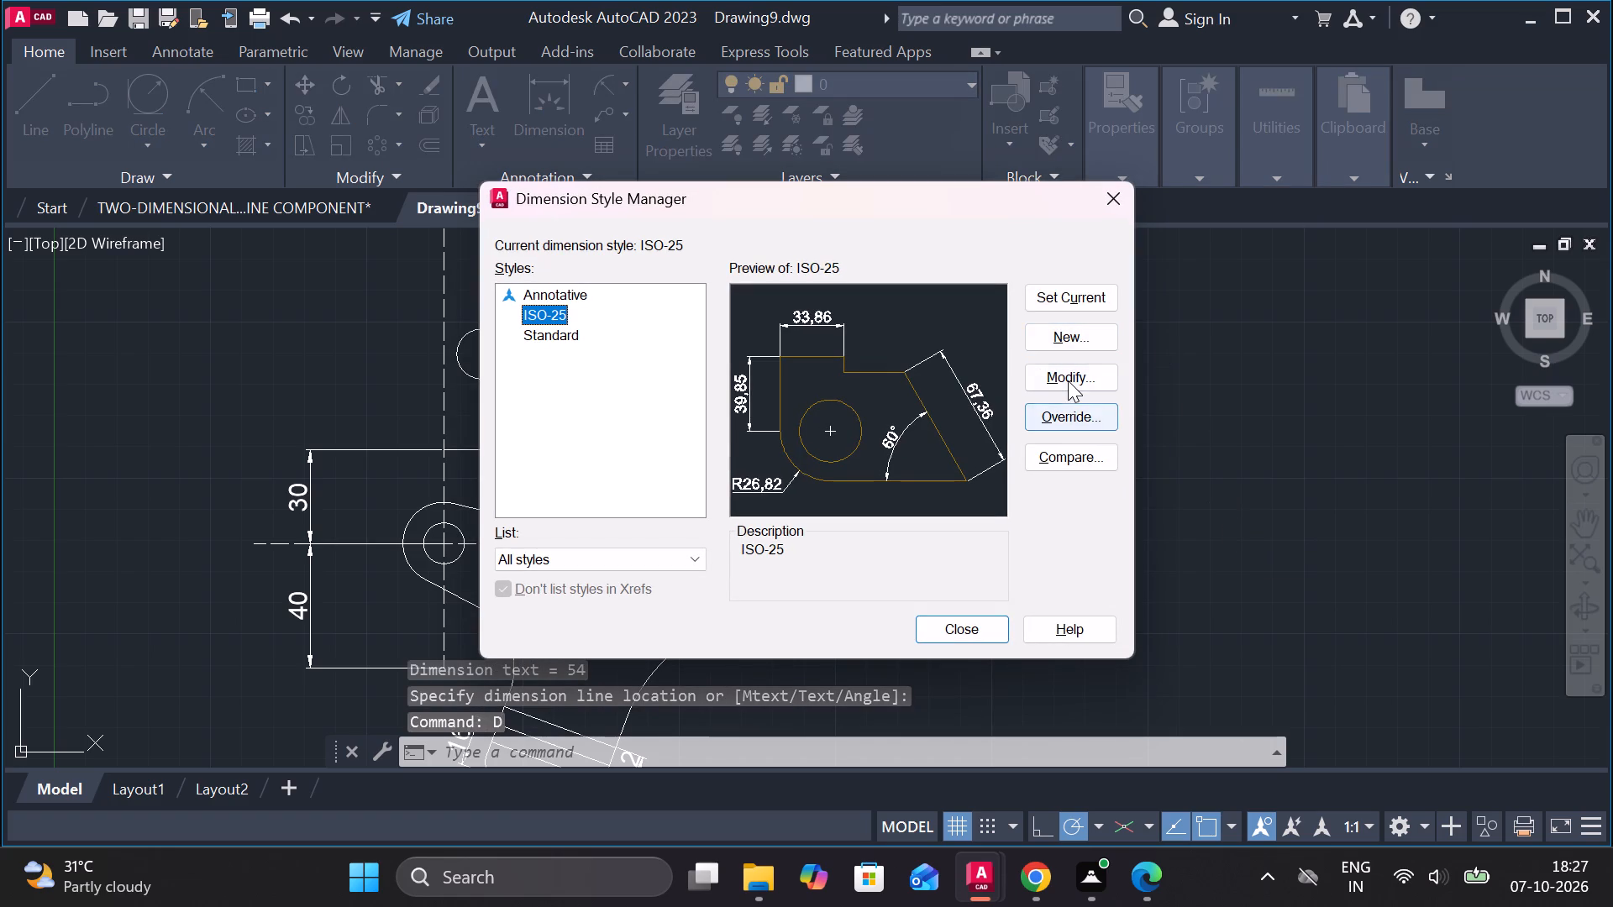
click(1068, 380)
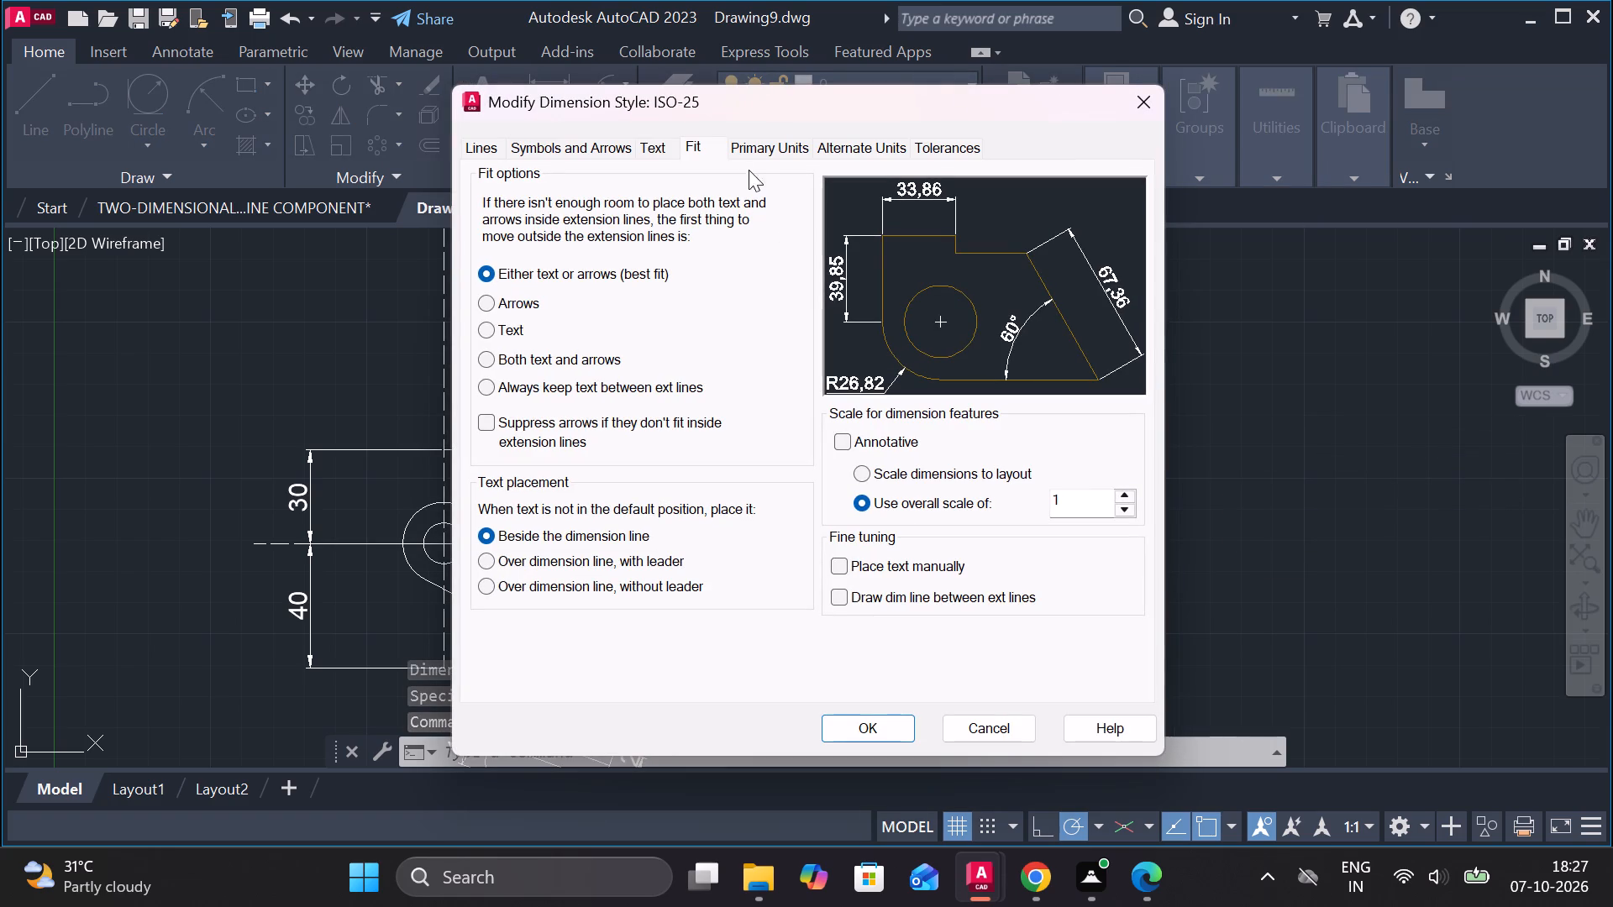
click(838, 600)
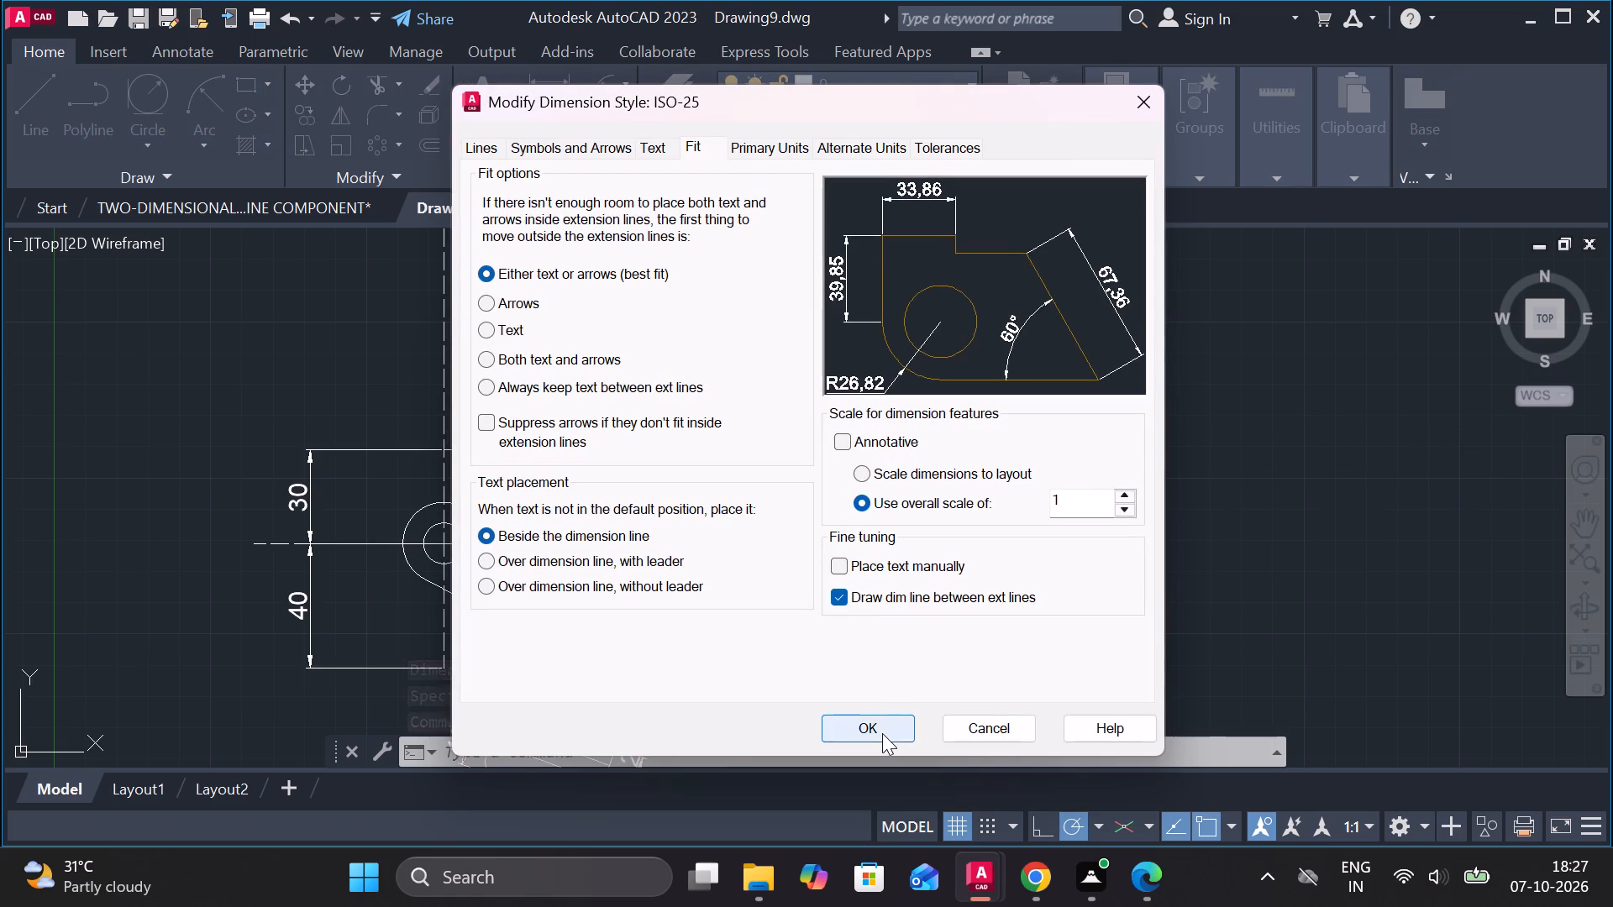
click(882, 726)
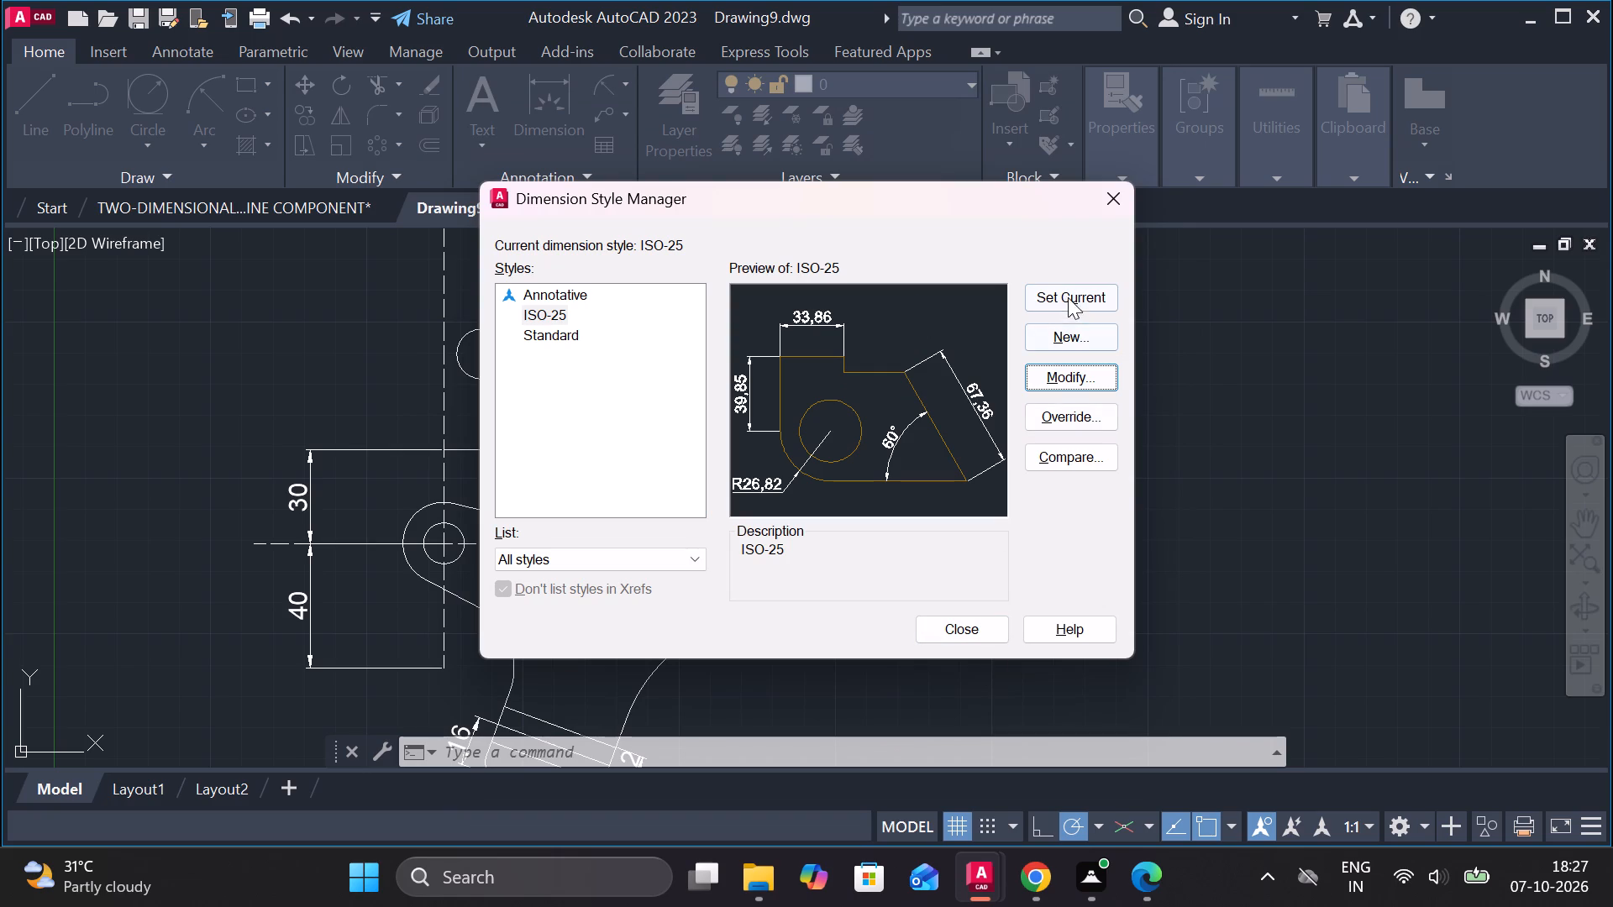
click(1068, 295)
click(964, 633)
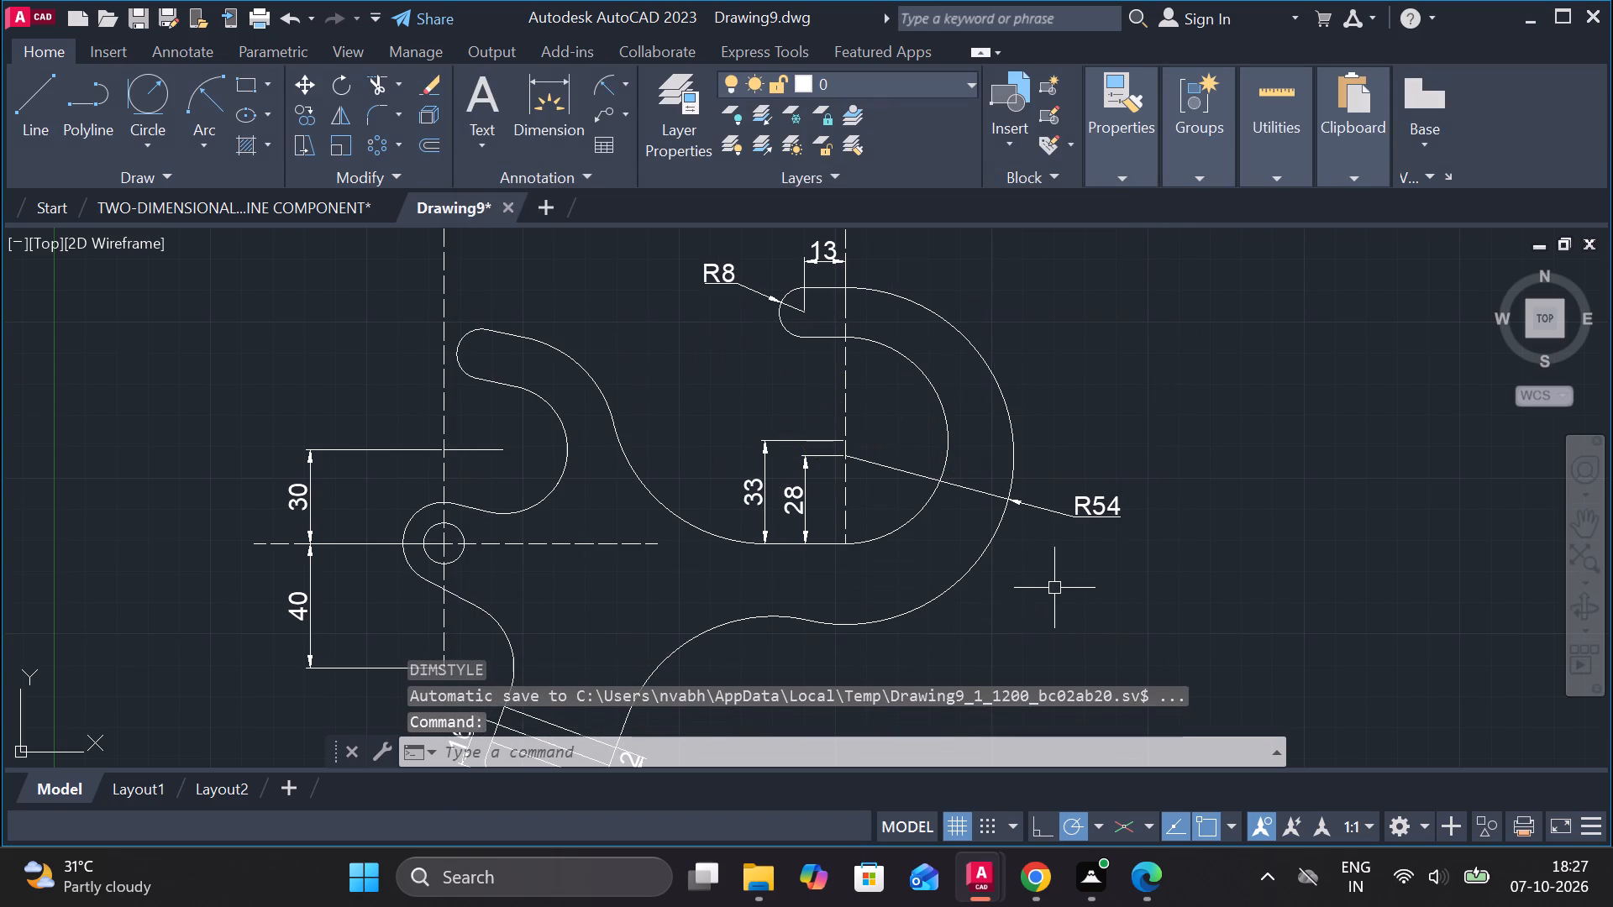
Add radius dimensions to the small hook's rounded tip and the concave arc joining the stem to the large hook.
middle_click(1048, 590)
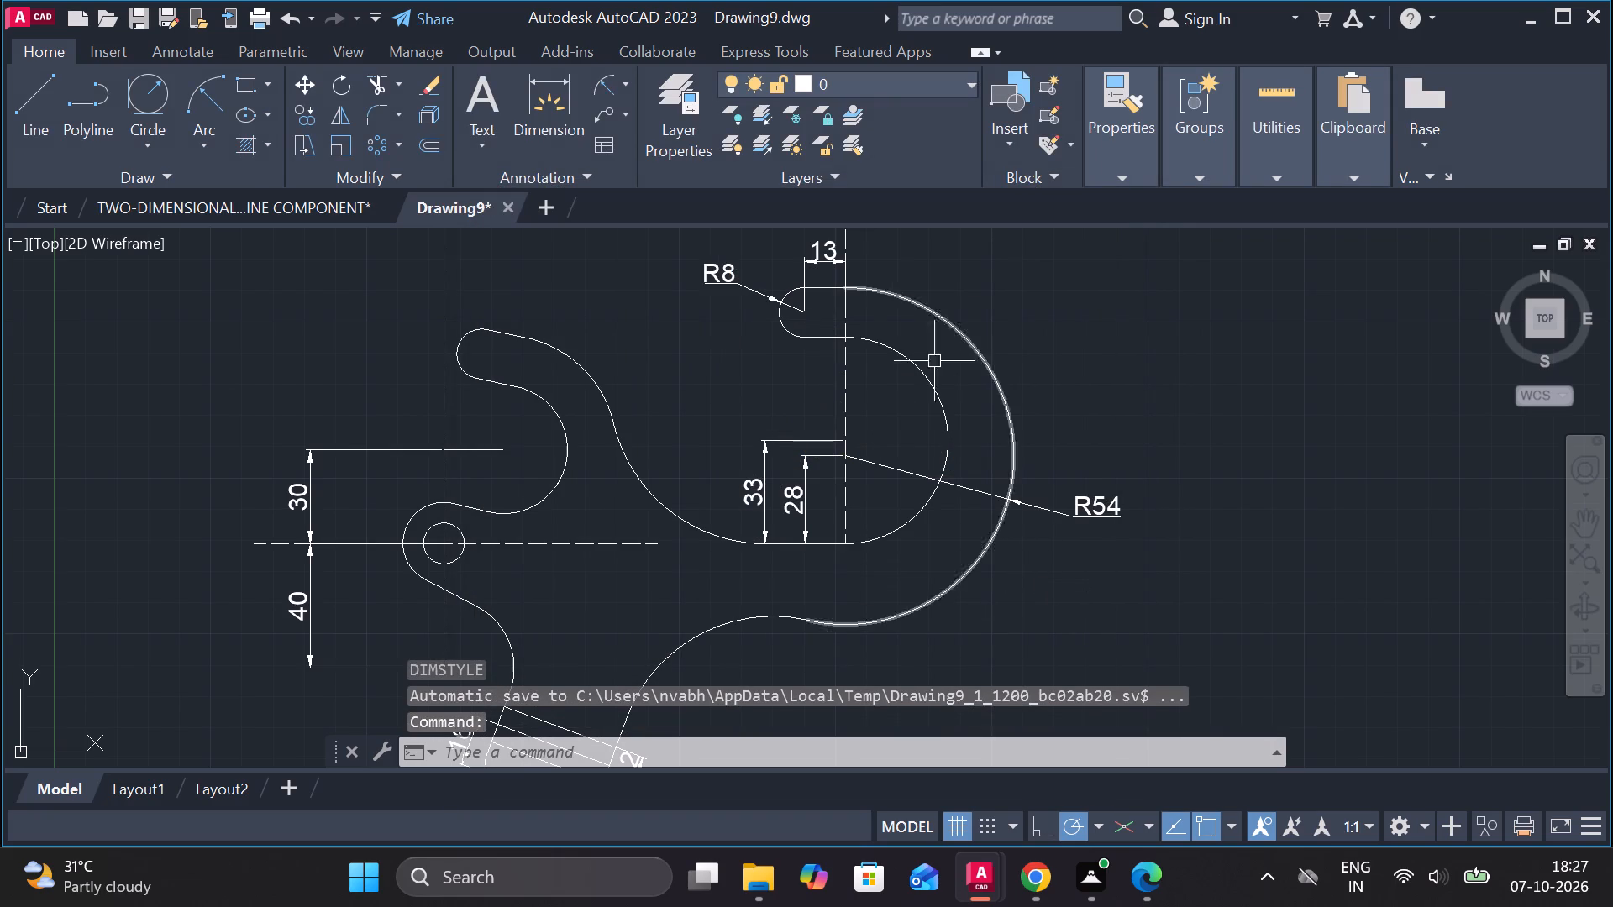
click(617, 83)
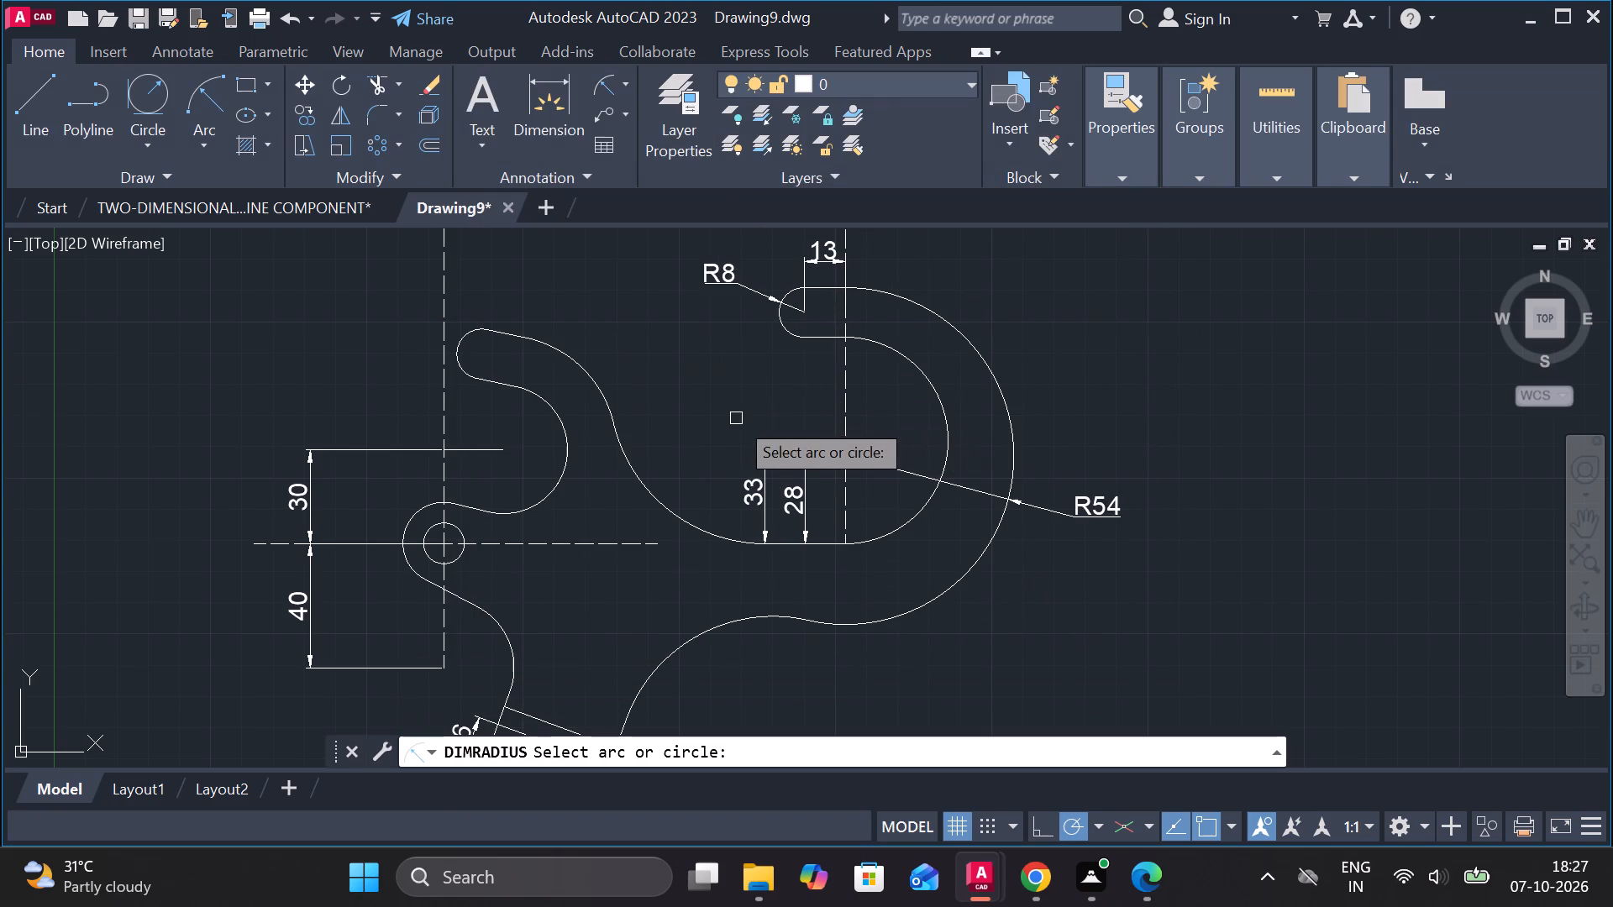
middle_drag(736, 418, 821, 471)
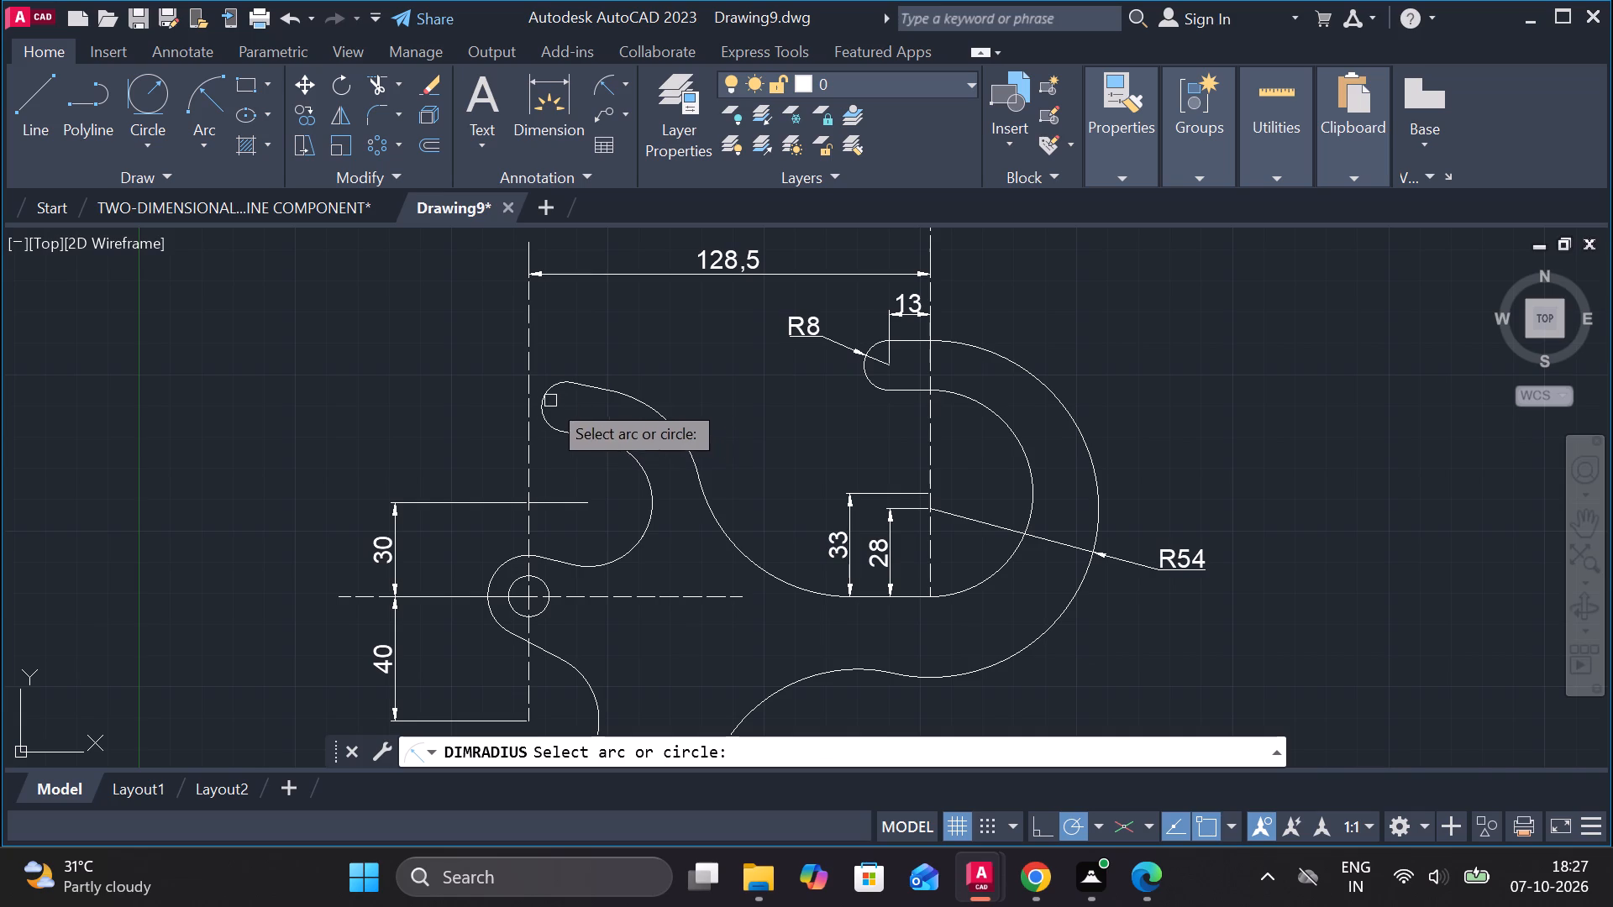
click(547, 395)
click(508, 373)
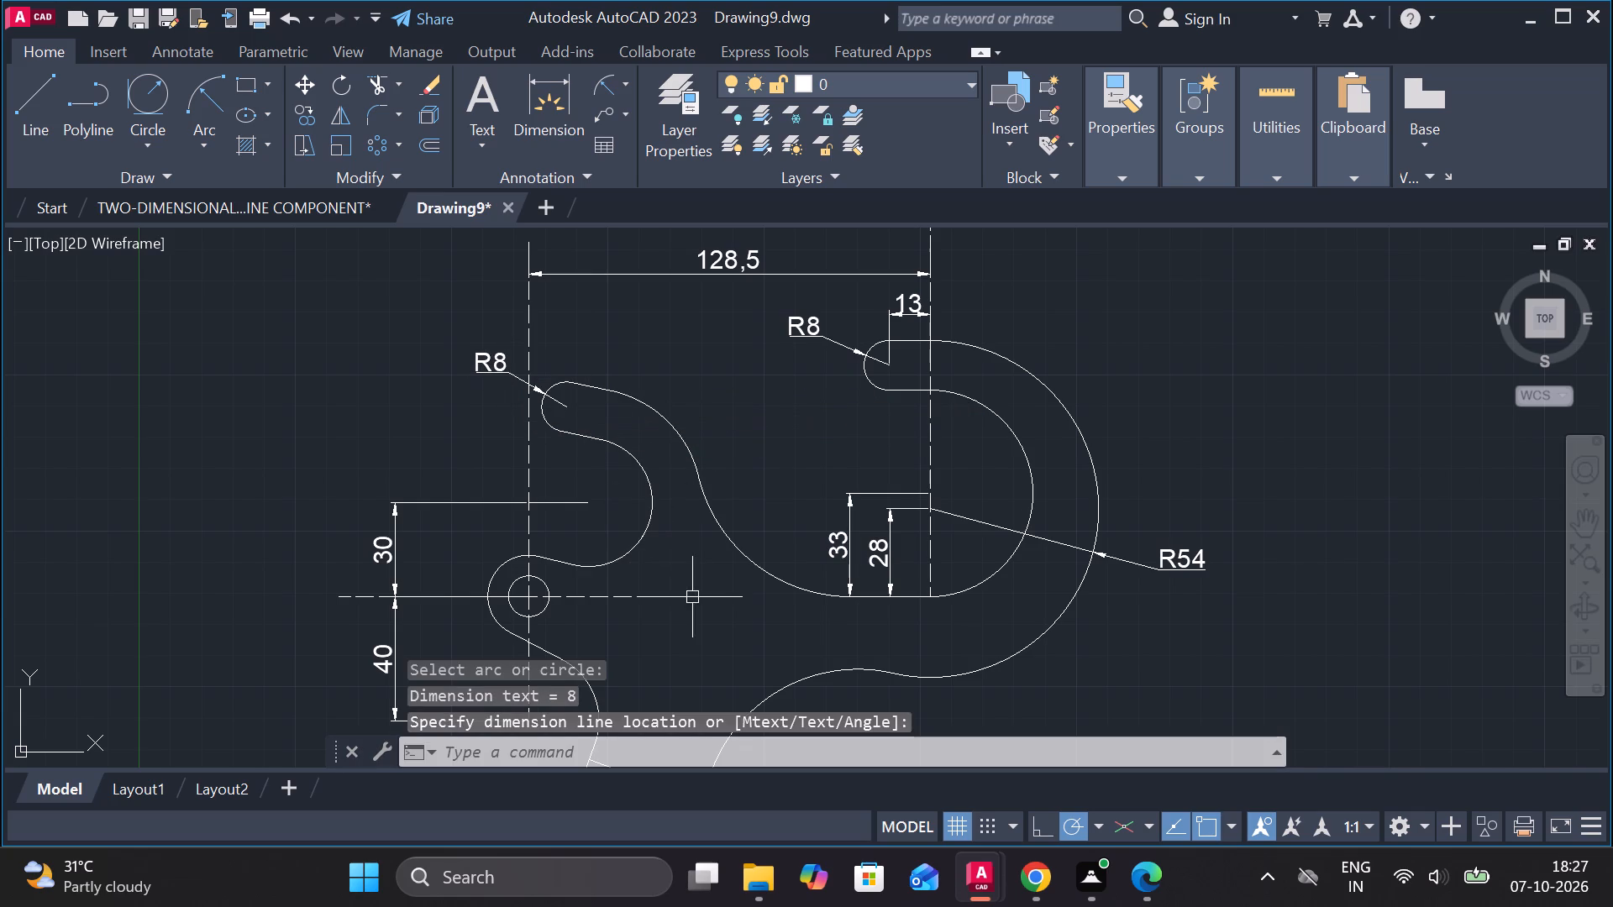
key(space)
middle_drag(704, 632, 812, 448)
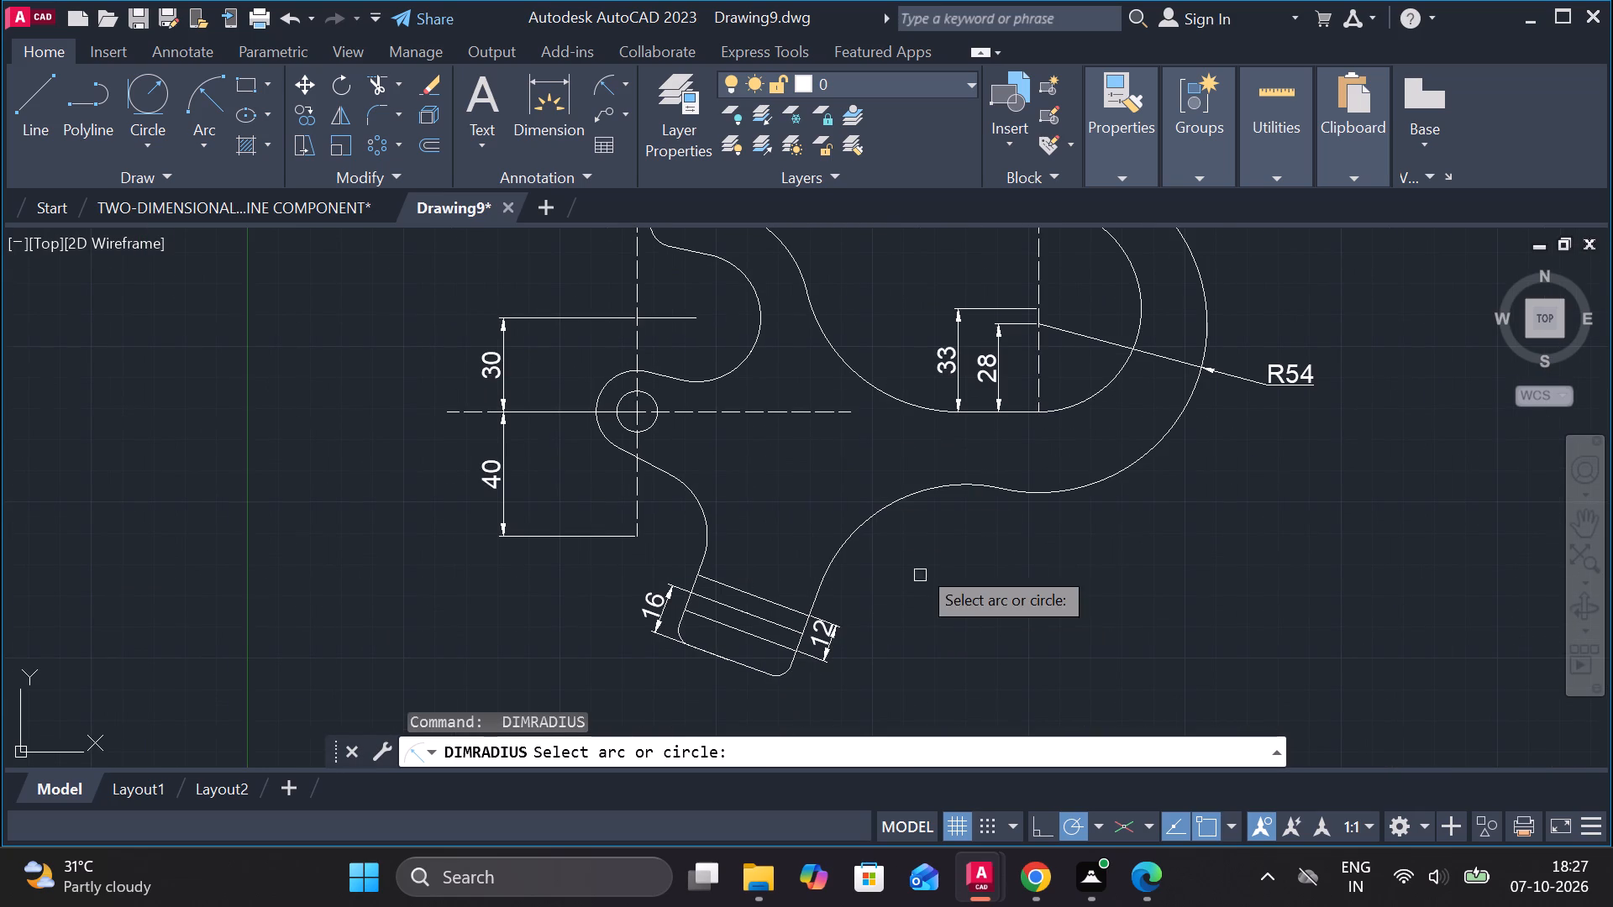
click(892, 511)
click(917, 549)
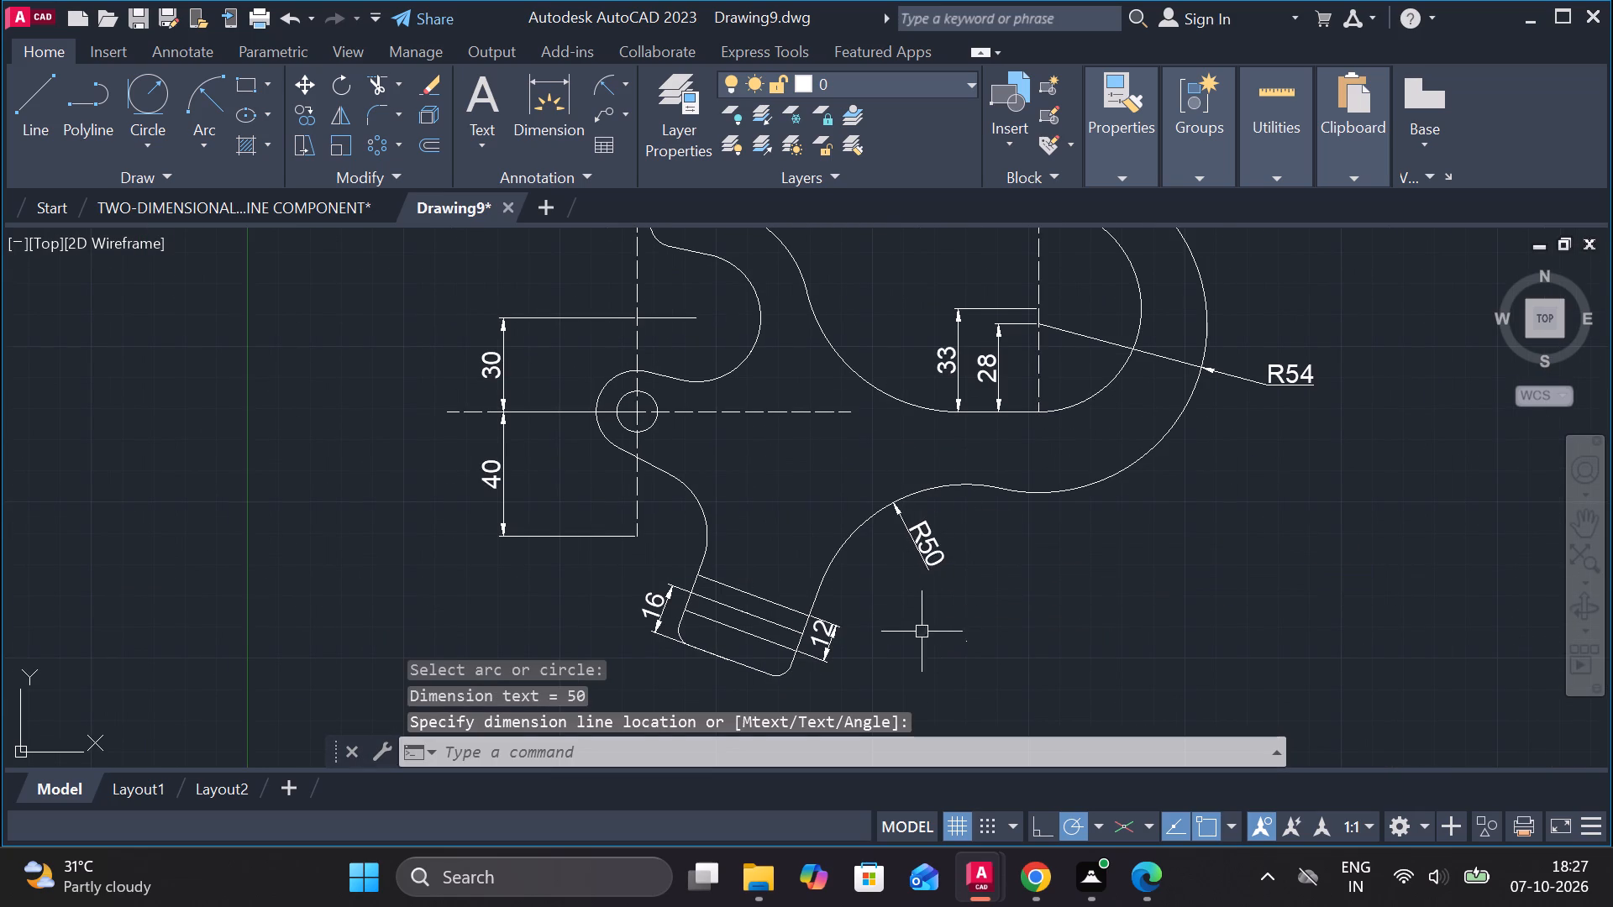
Add a radius dimension to the large hook's inner arc, placing the text outside the profile.
middle_drag(922, 632, 971, 556)
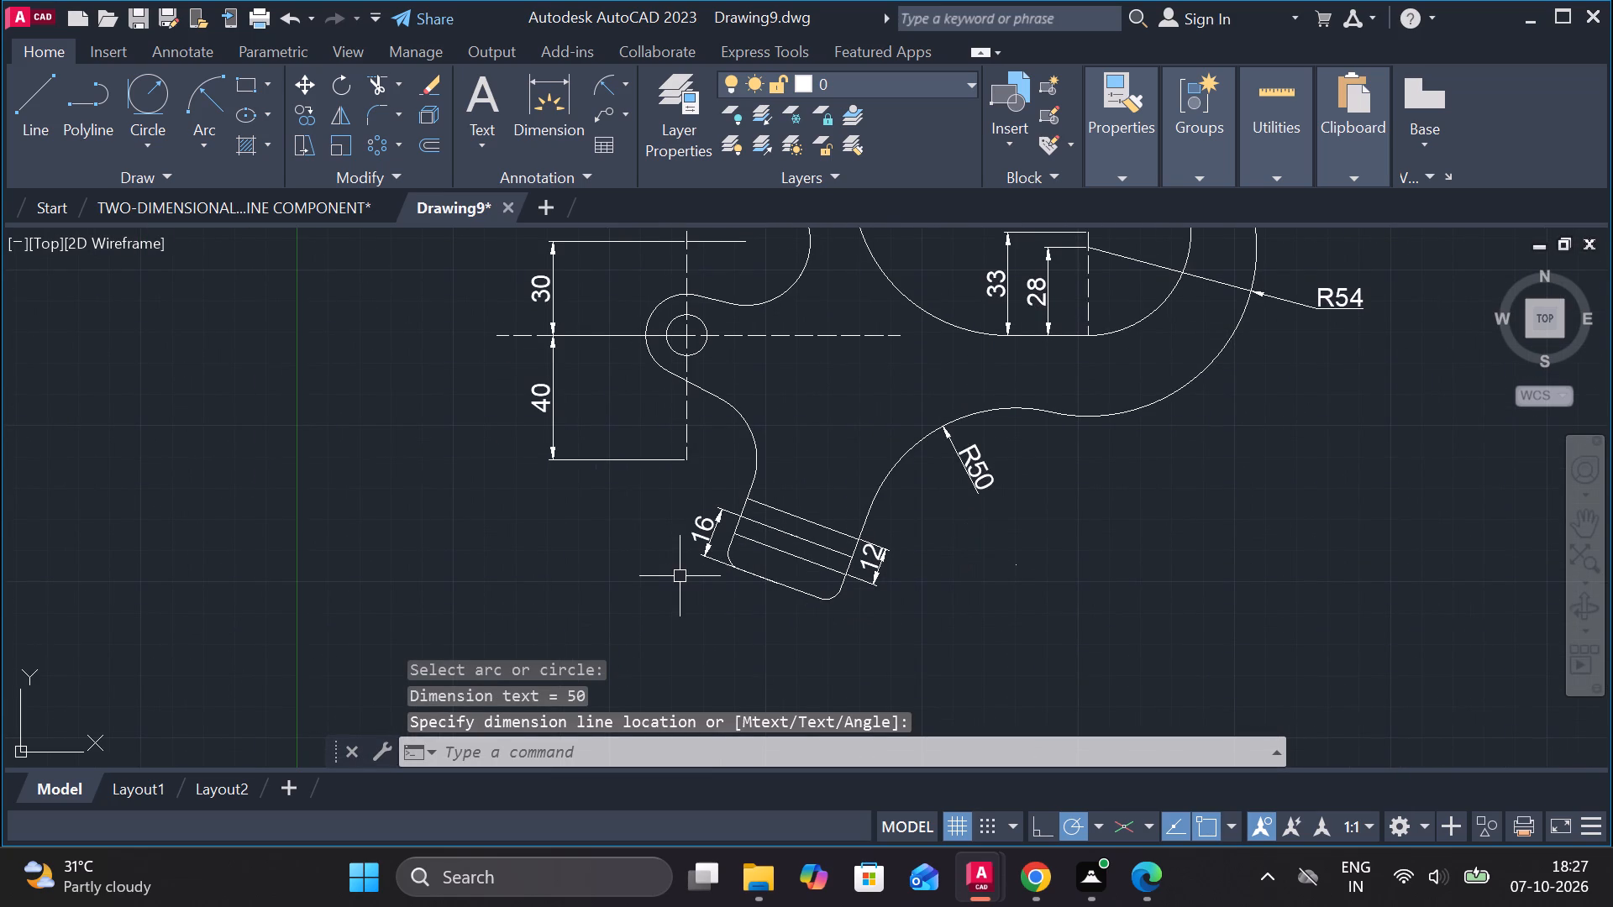
middle_drag(609, 550, 634, 573)
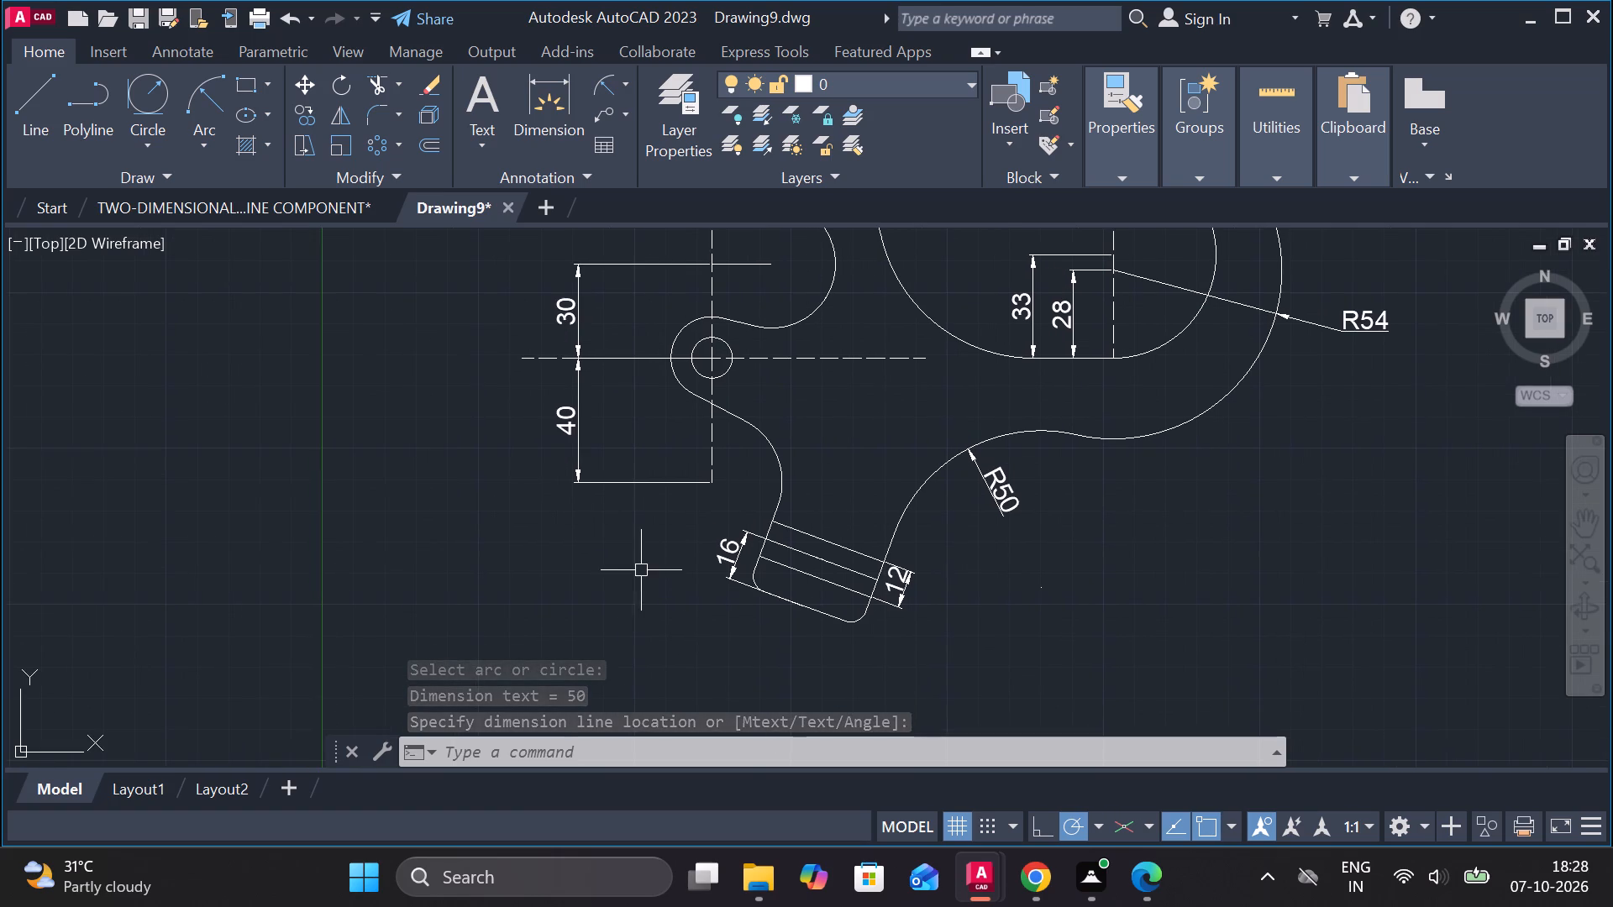
middle_drag(641, 570, 768, 627)
middle_drag(807, 489, 816, 596)
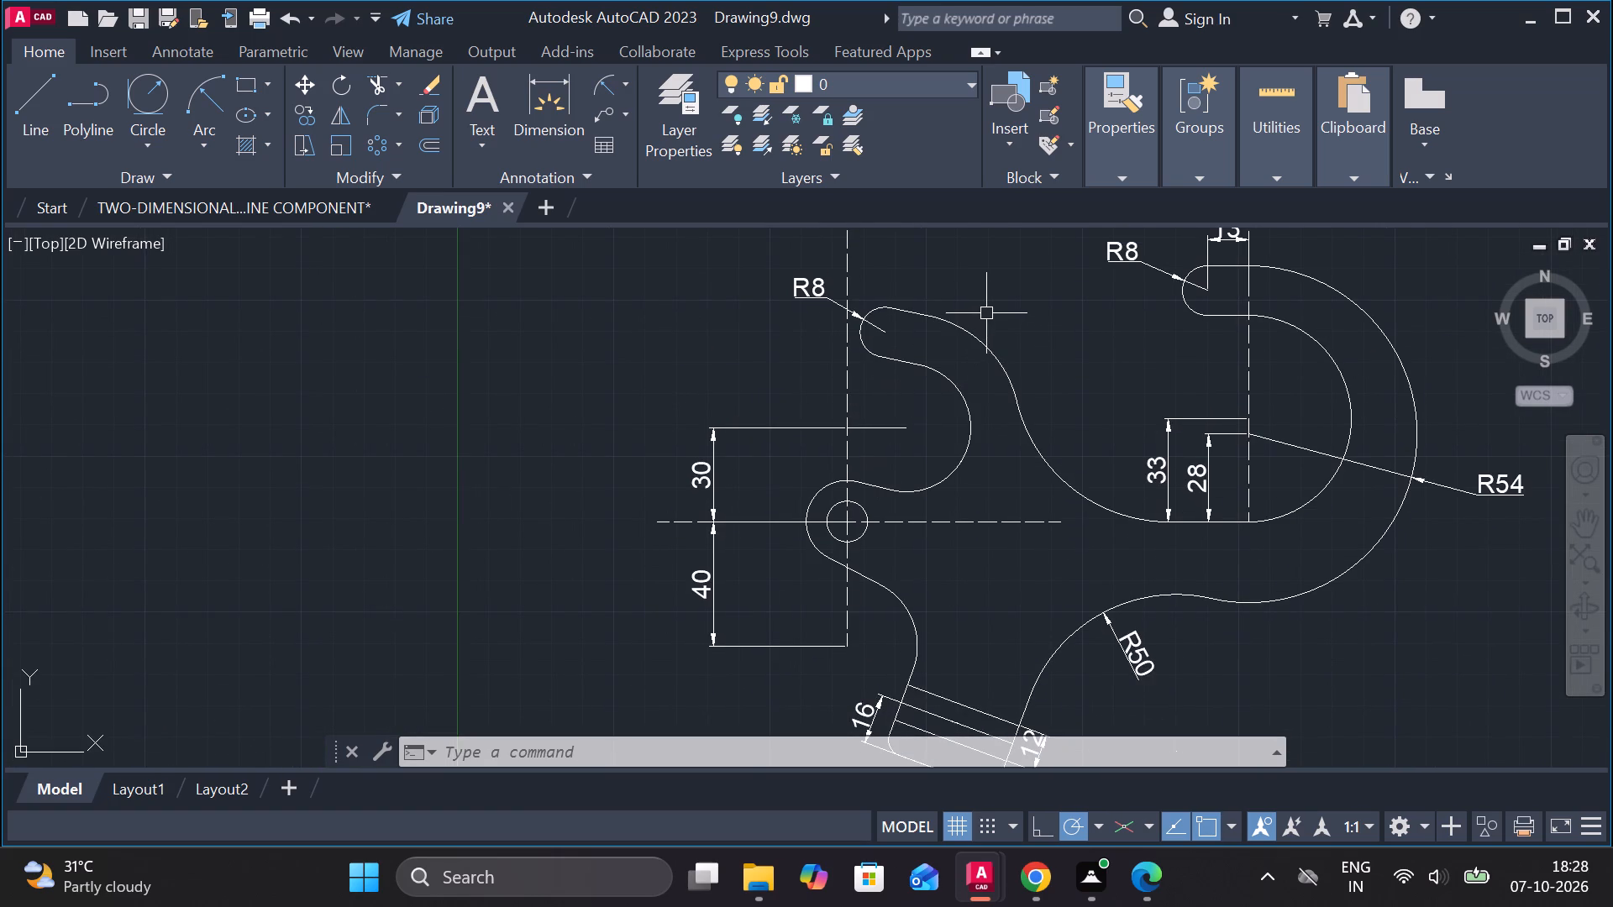
middle_drag(1027, 312, 848, 267)
key(space)
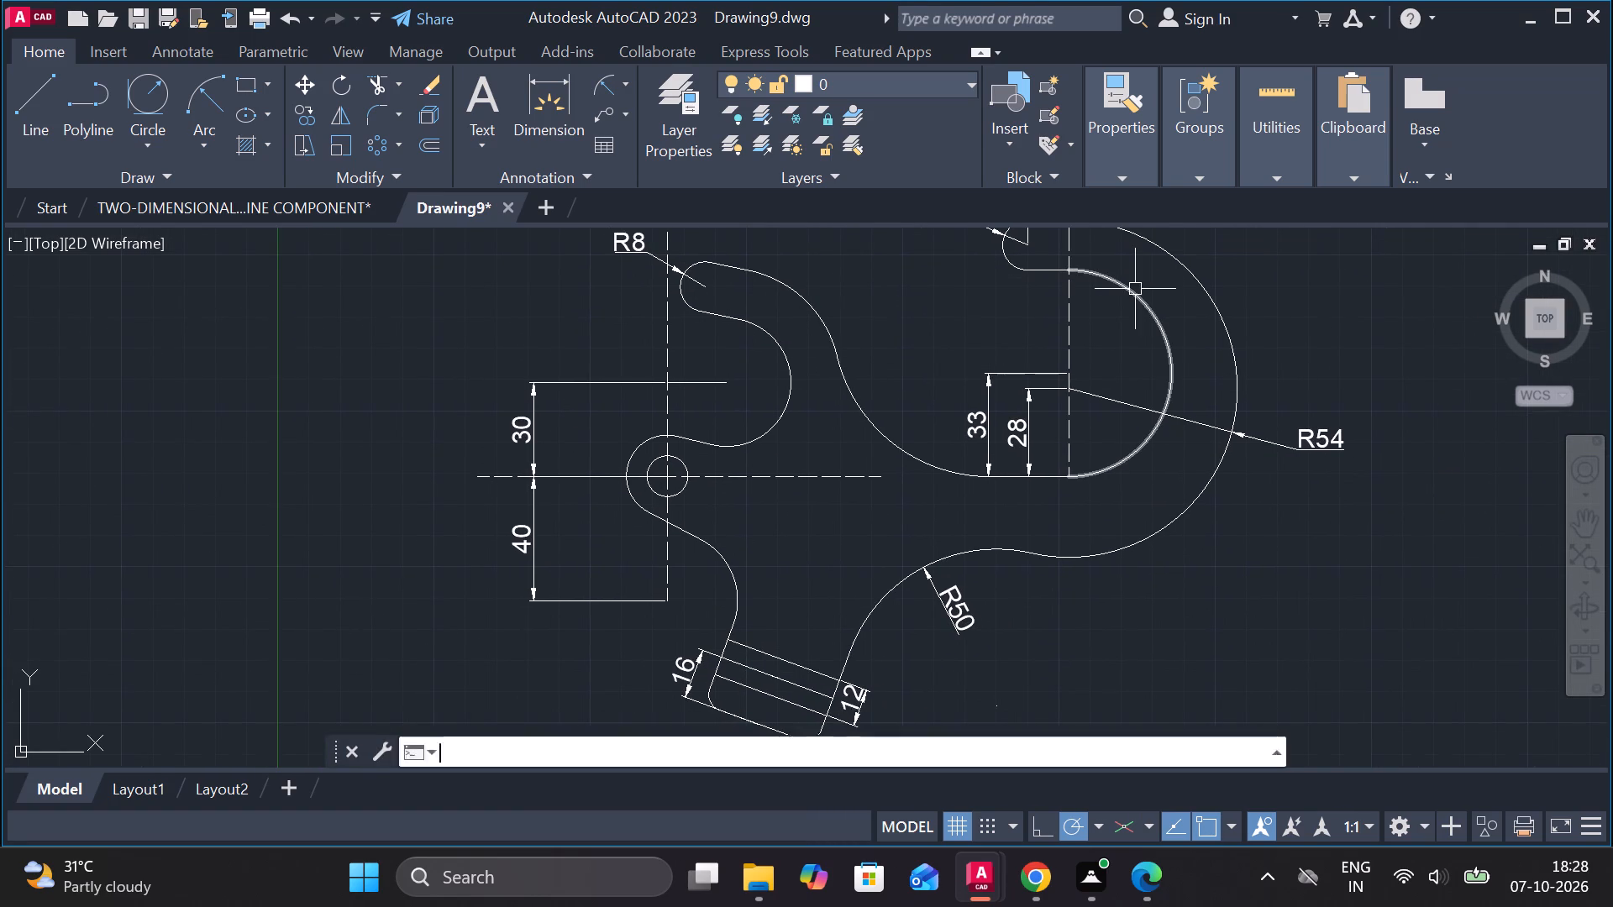
click(1152, 307)
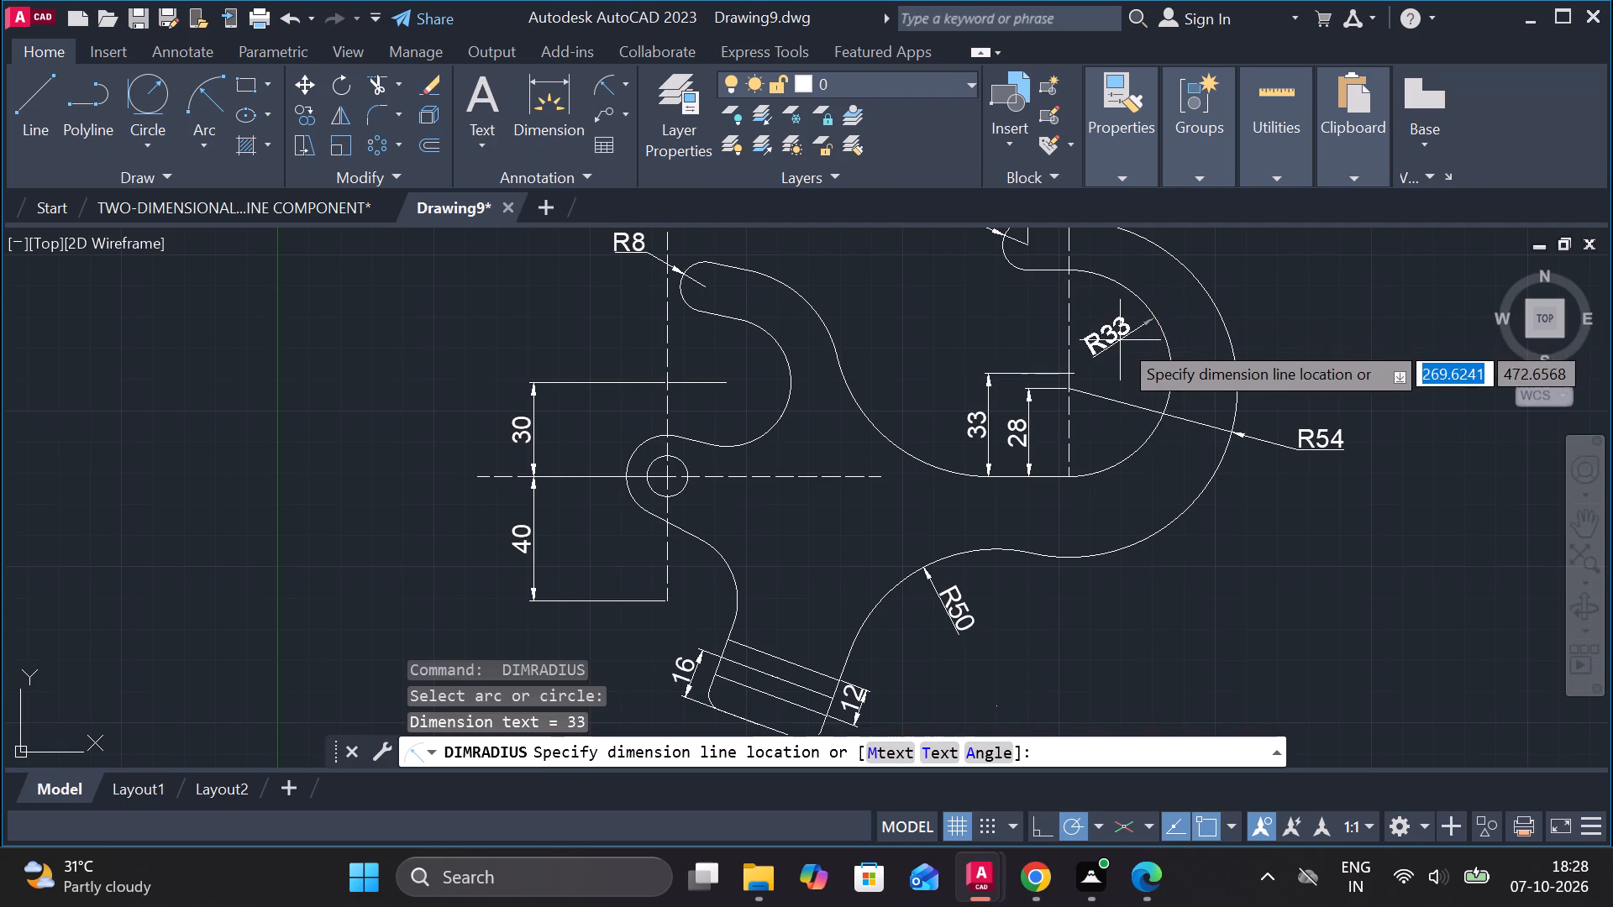
scroll(1120, 340, up, 2)
middle_drag(1227, 280, 1216, 296)
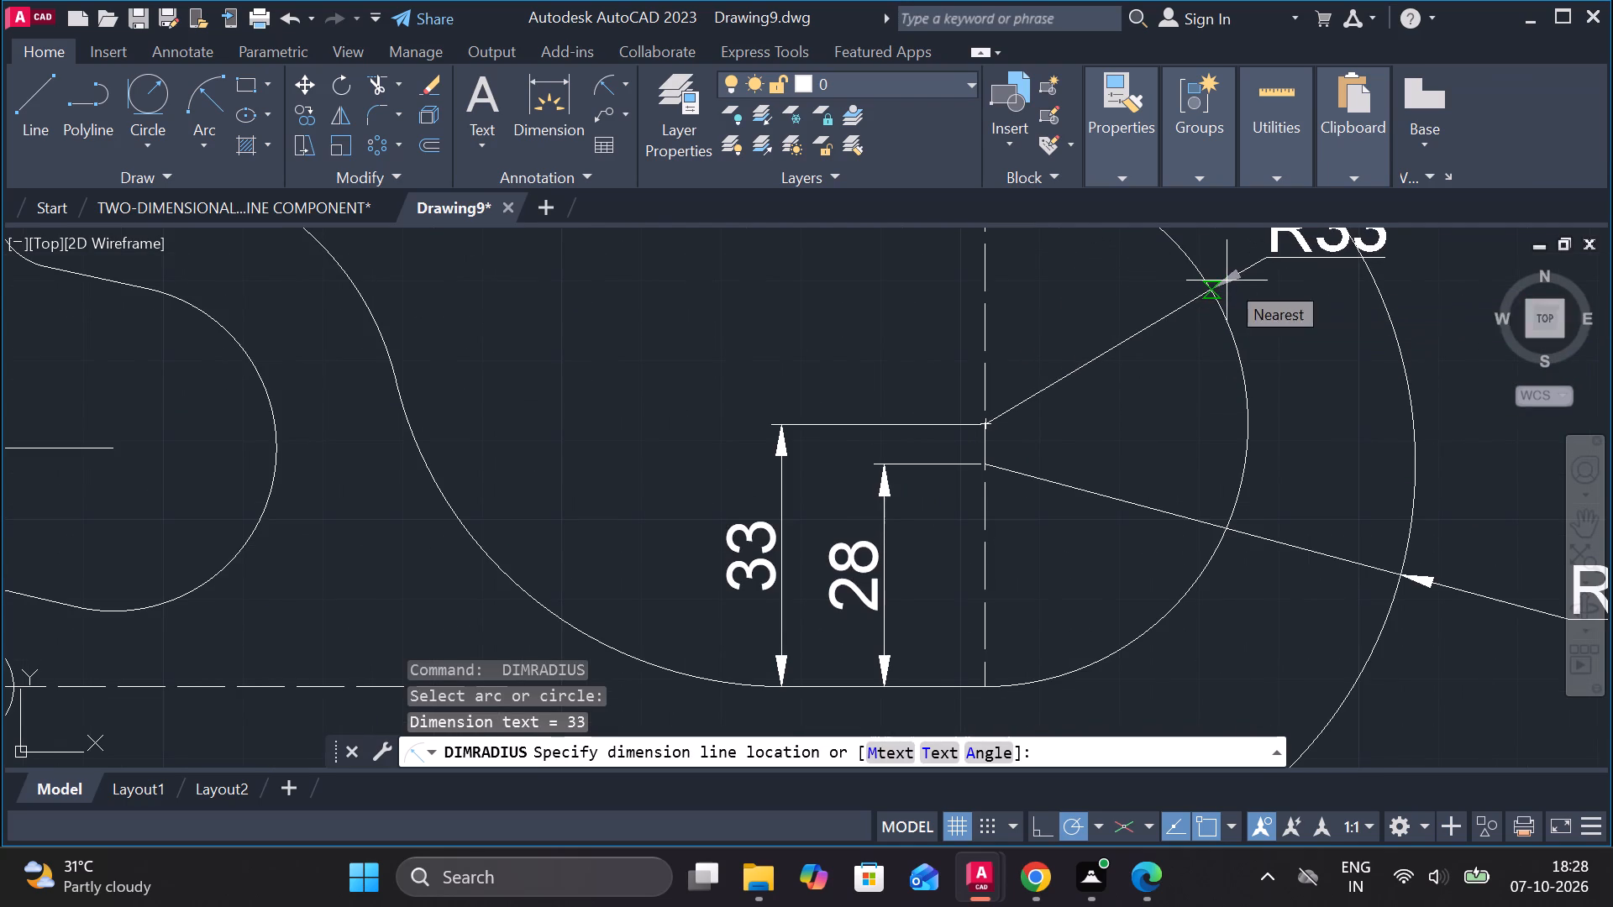
middle_drag(1216, 296, 1045, 446)
click(1203, 339)
scroll(1203, 351, down, 2)
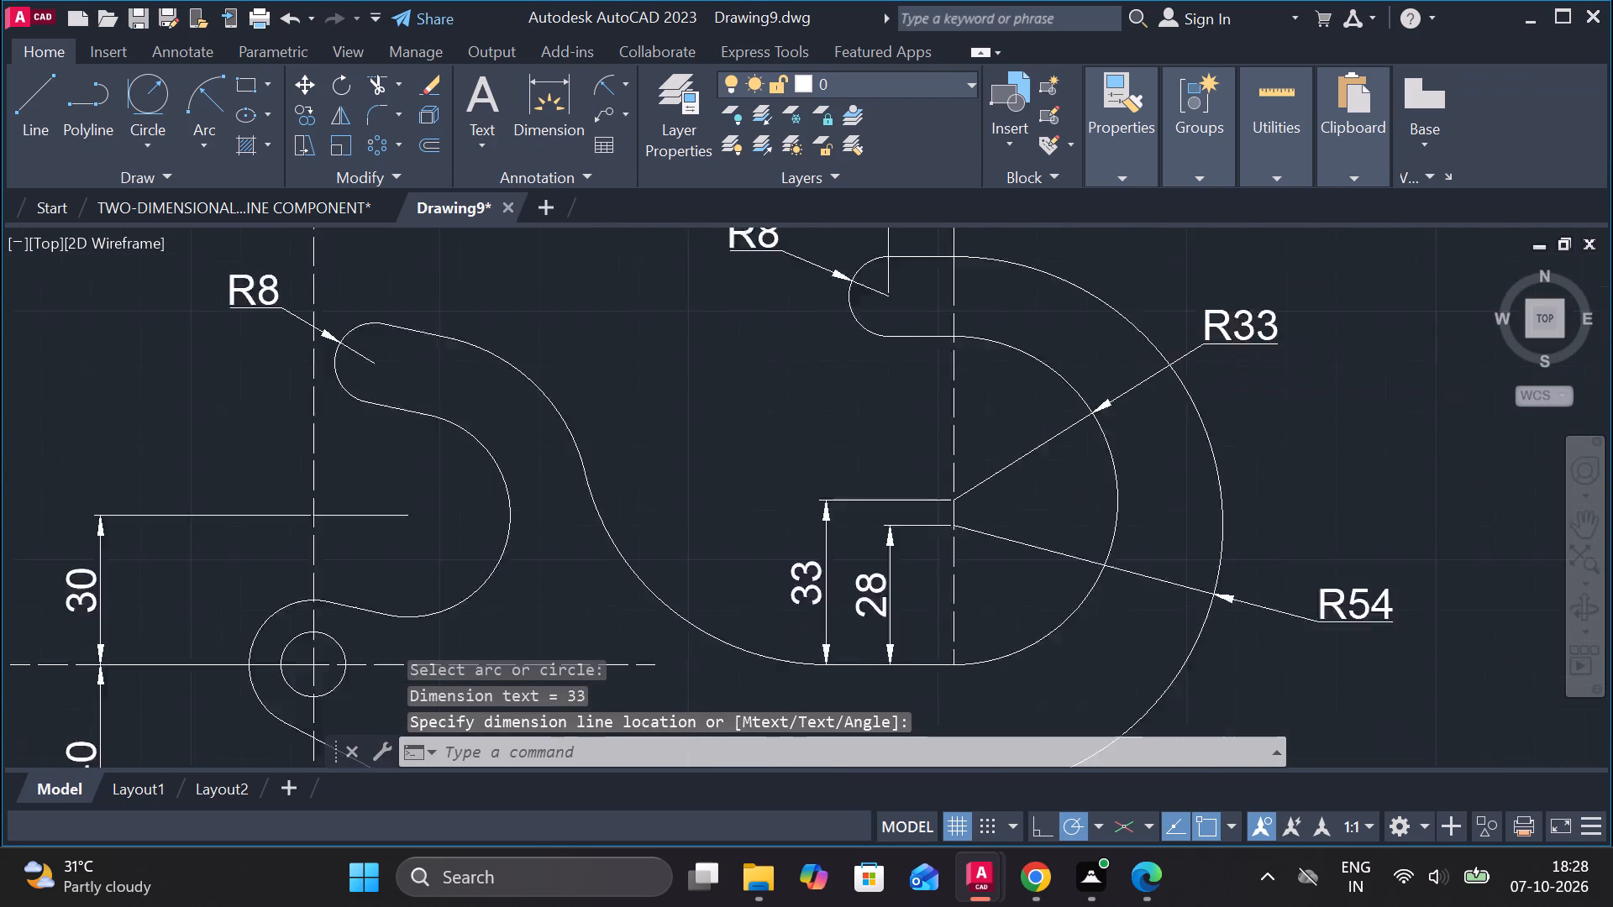
Draw a wavy spline break line across the stem, from its small-hook-side arc to the R50 arc, just above the parallel lines.
middle_drag(1241, 595, 1231, 532)
scroll(1231, 527, down, 1)
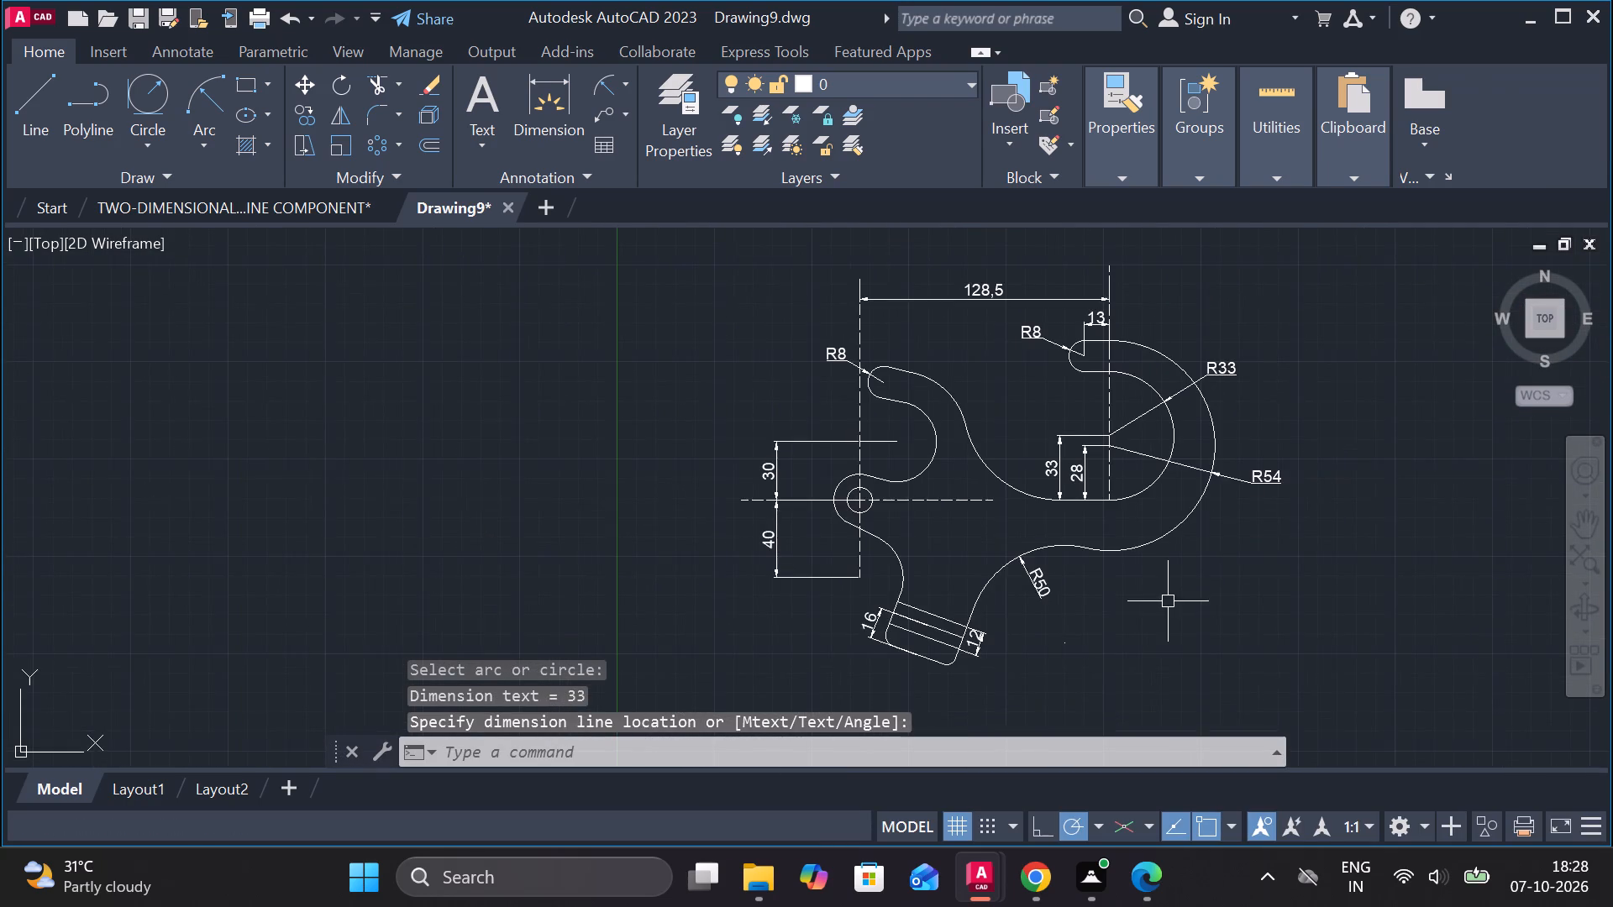
middle_drag(1166, 603, 1218, 537)
scroll(1151, 572, up, 1)
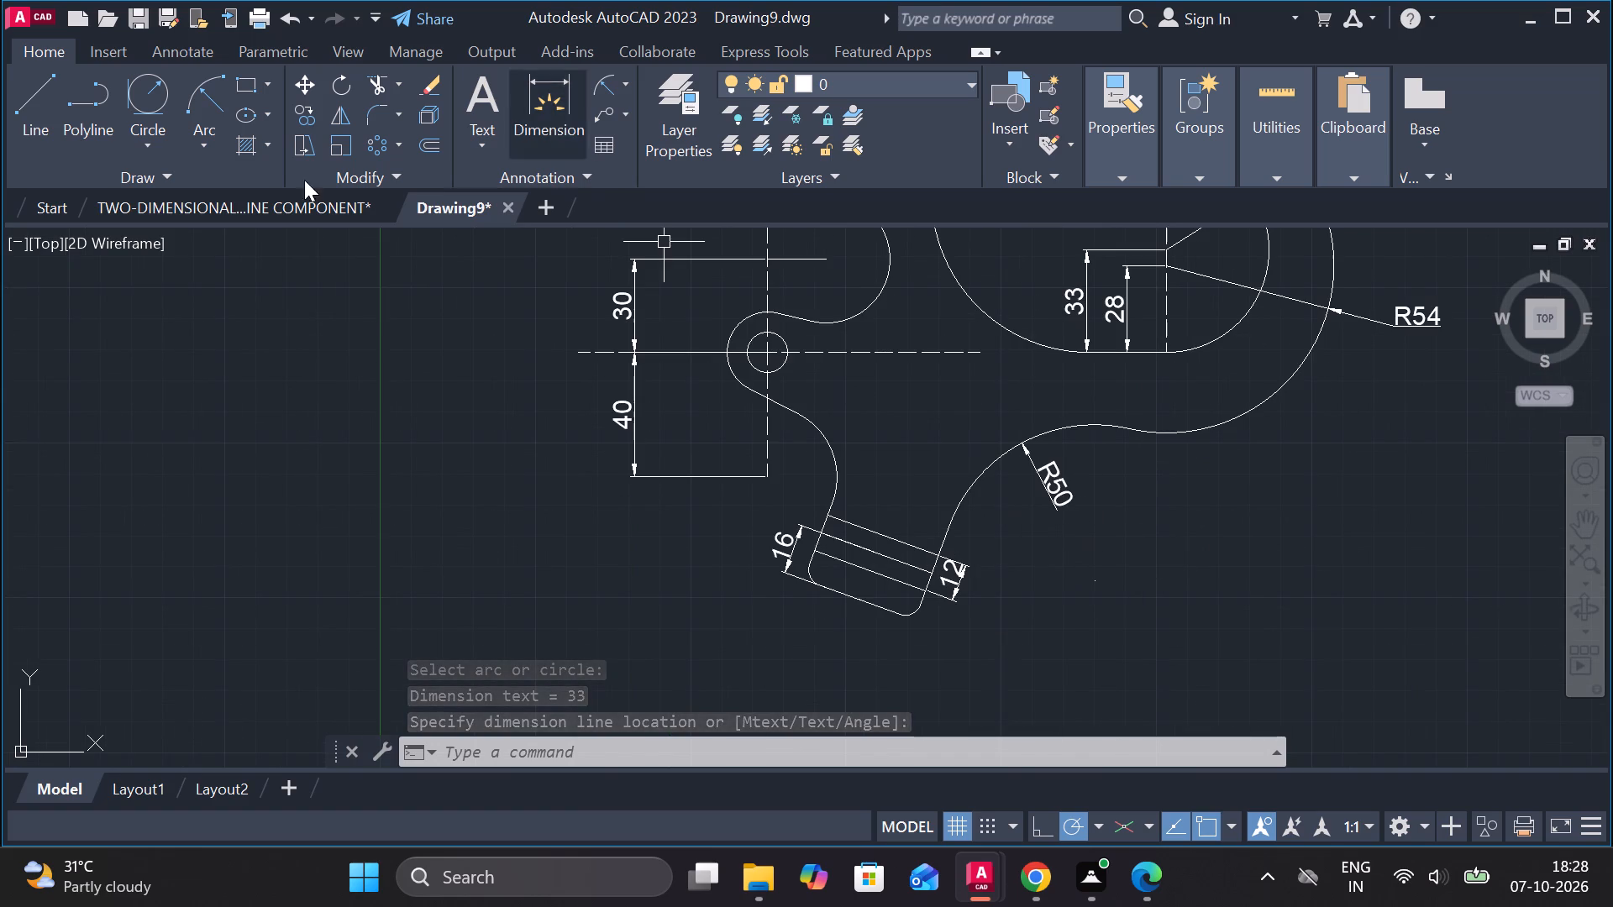
key(Escape)
text(SPL)
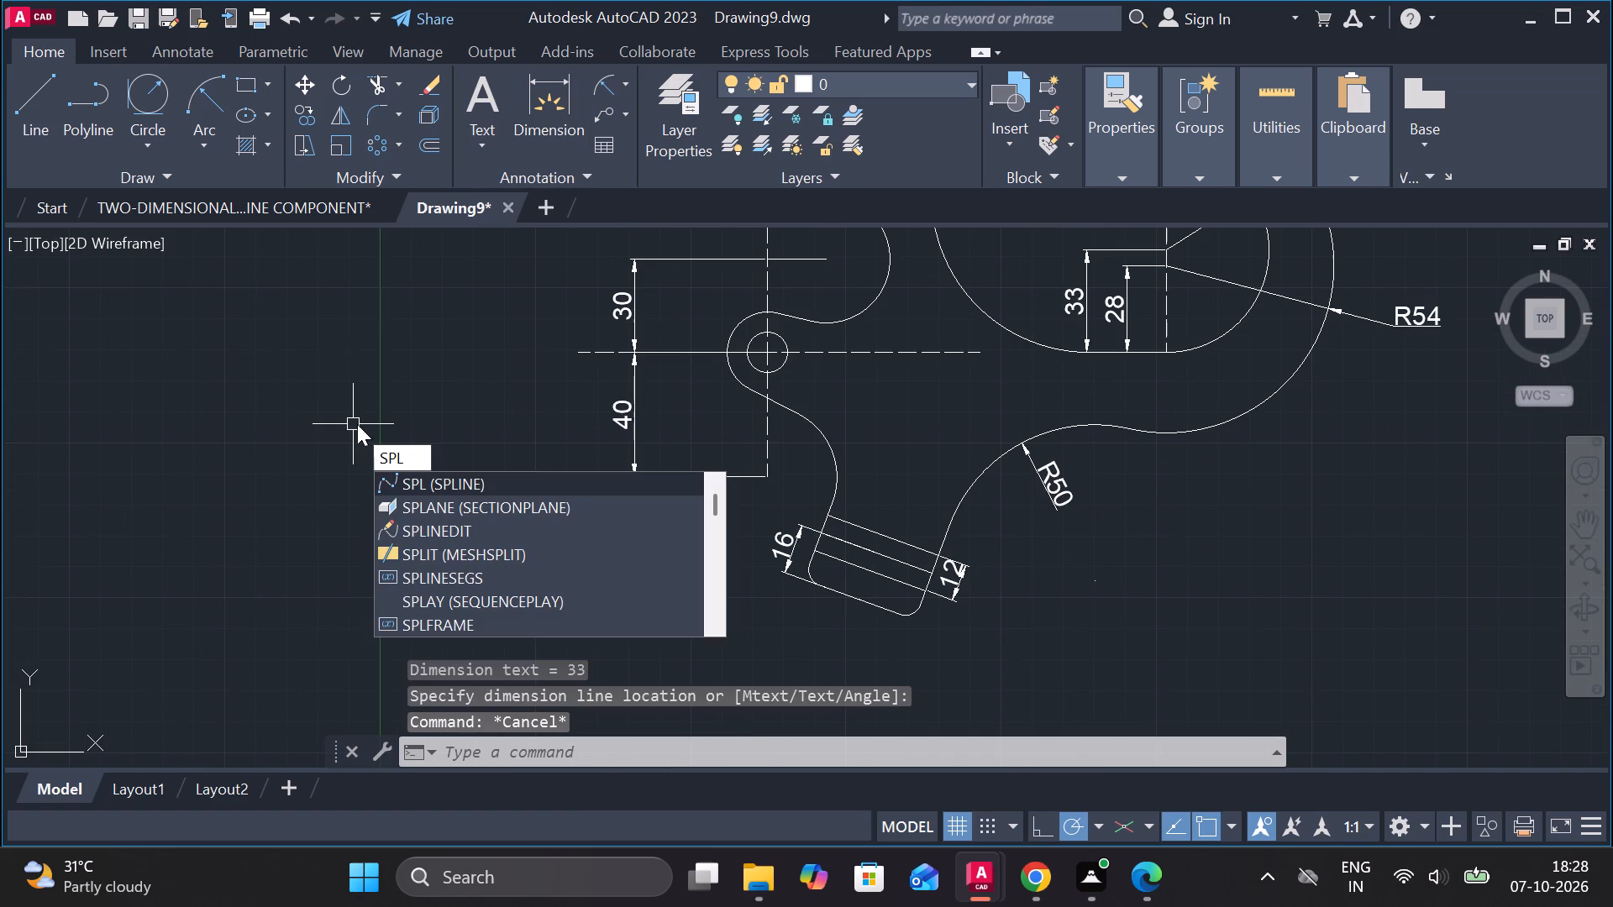
click(449, 475)
scroll(714, 526, up, 2)
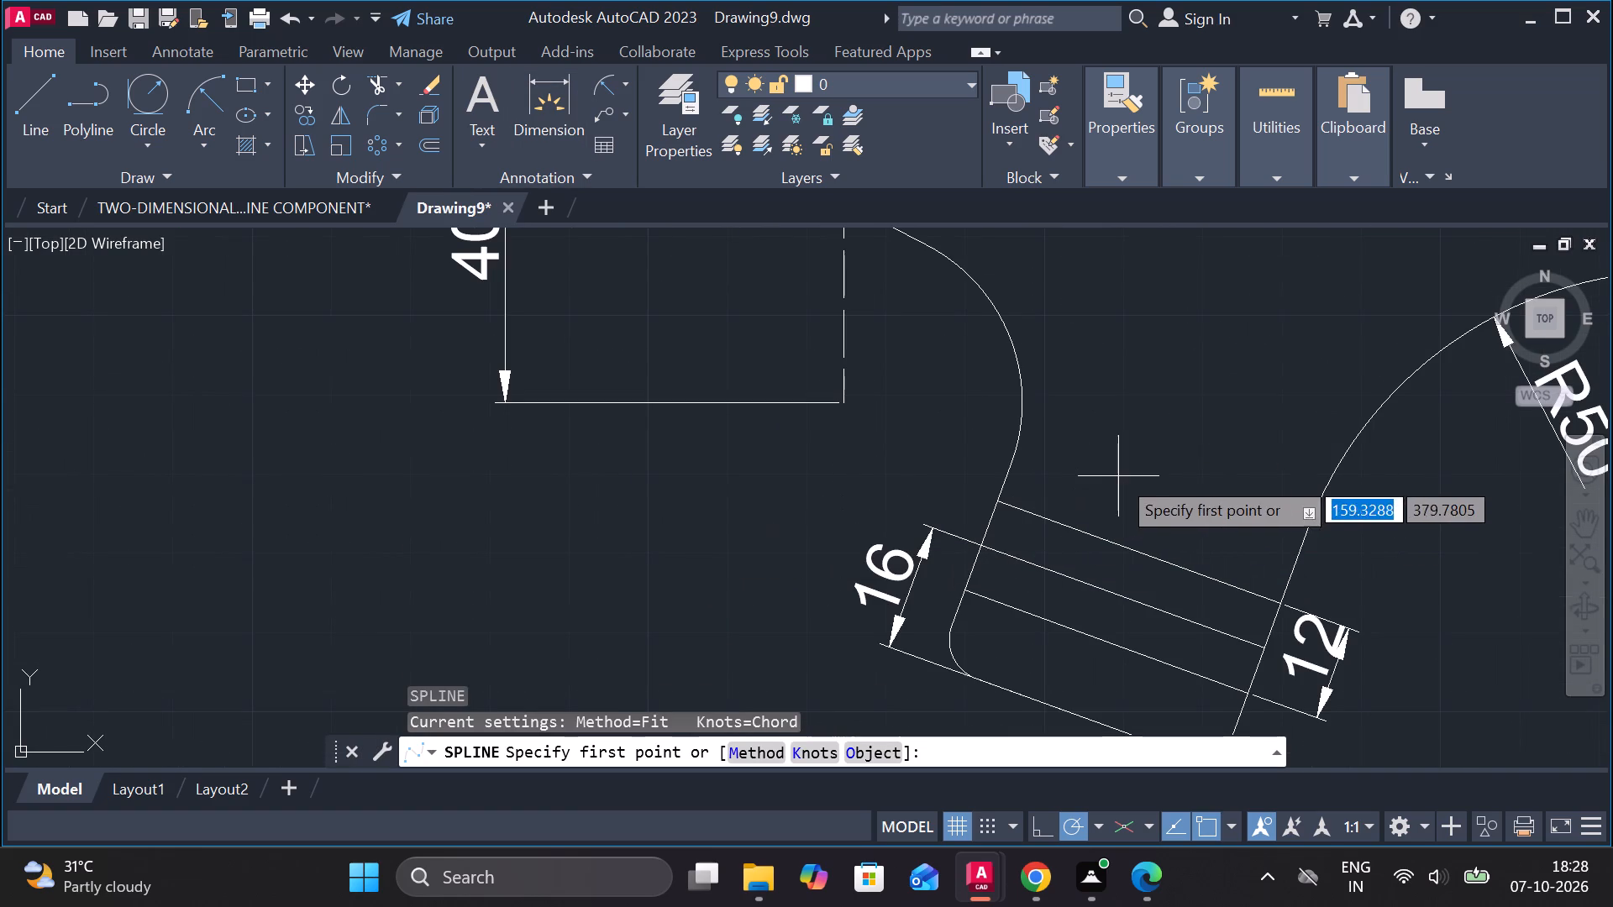
middle_drag(1118, 476, 922, 490)
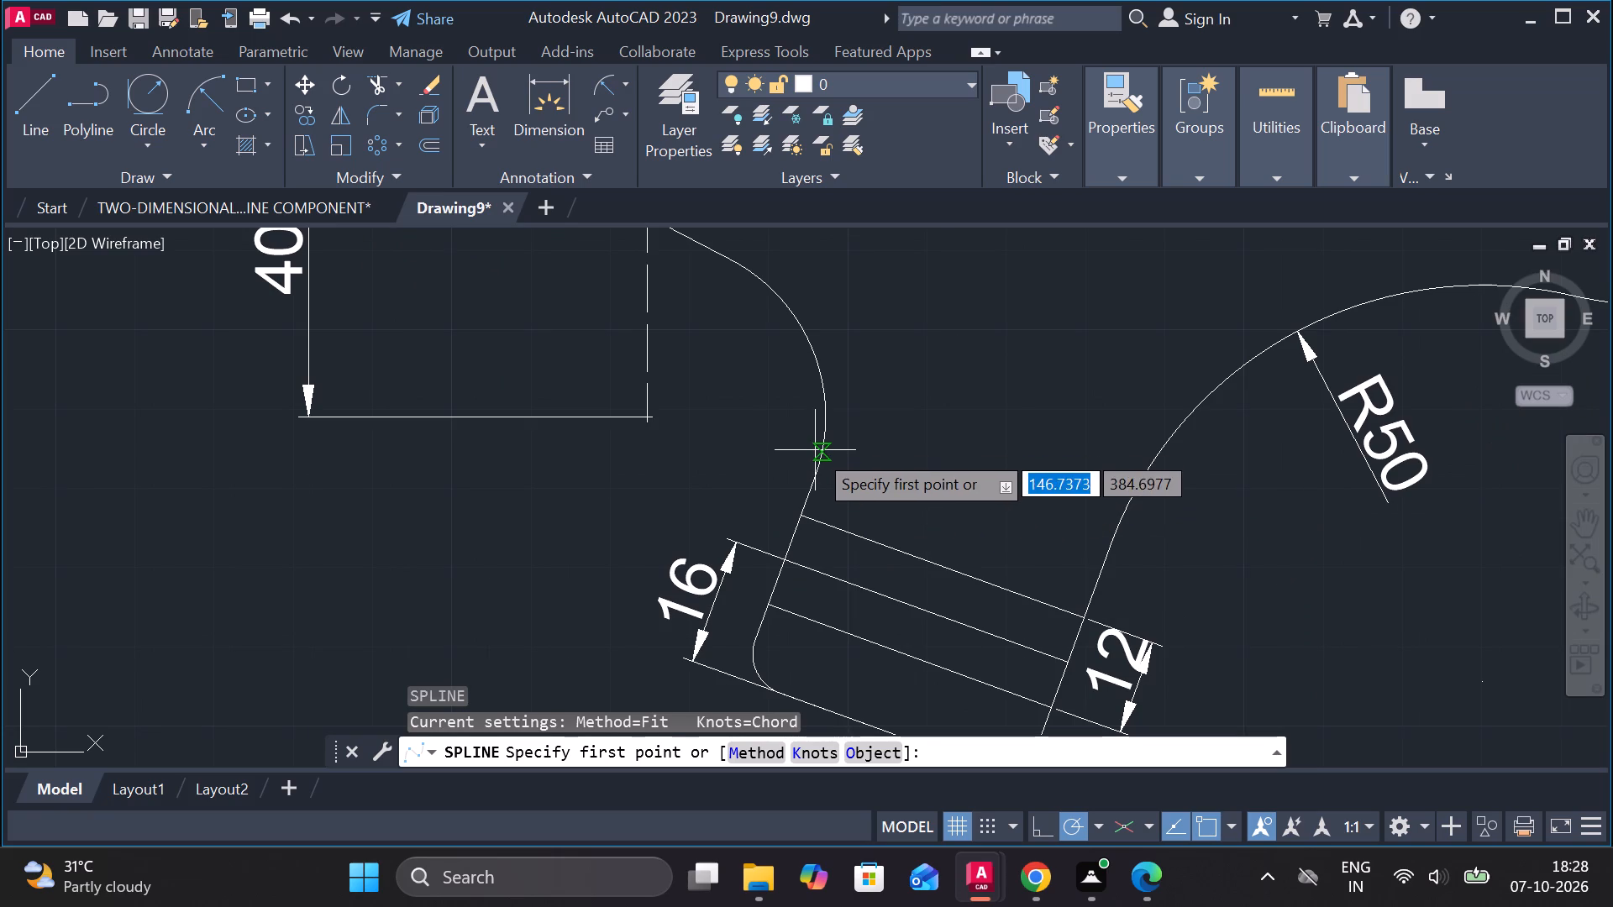
click(815, 450)
click(870, 421)
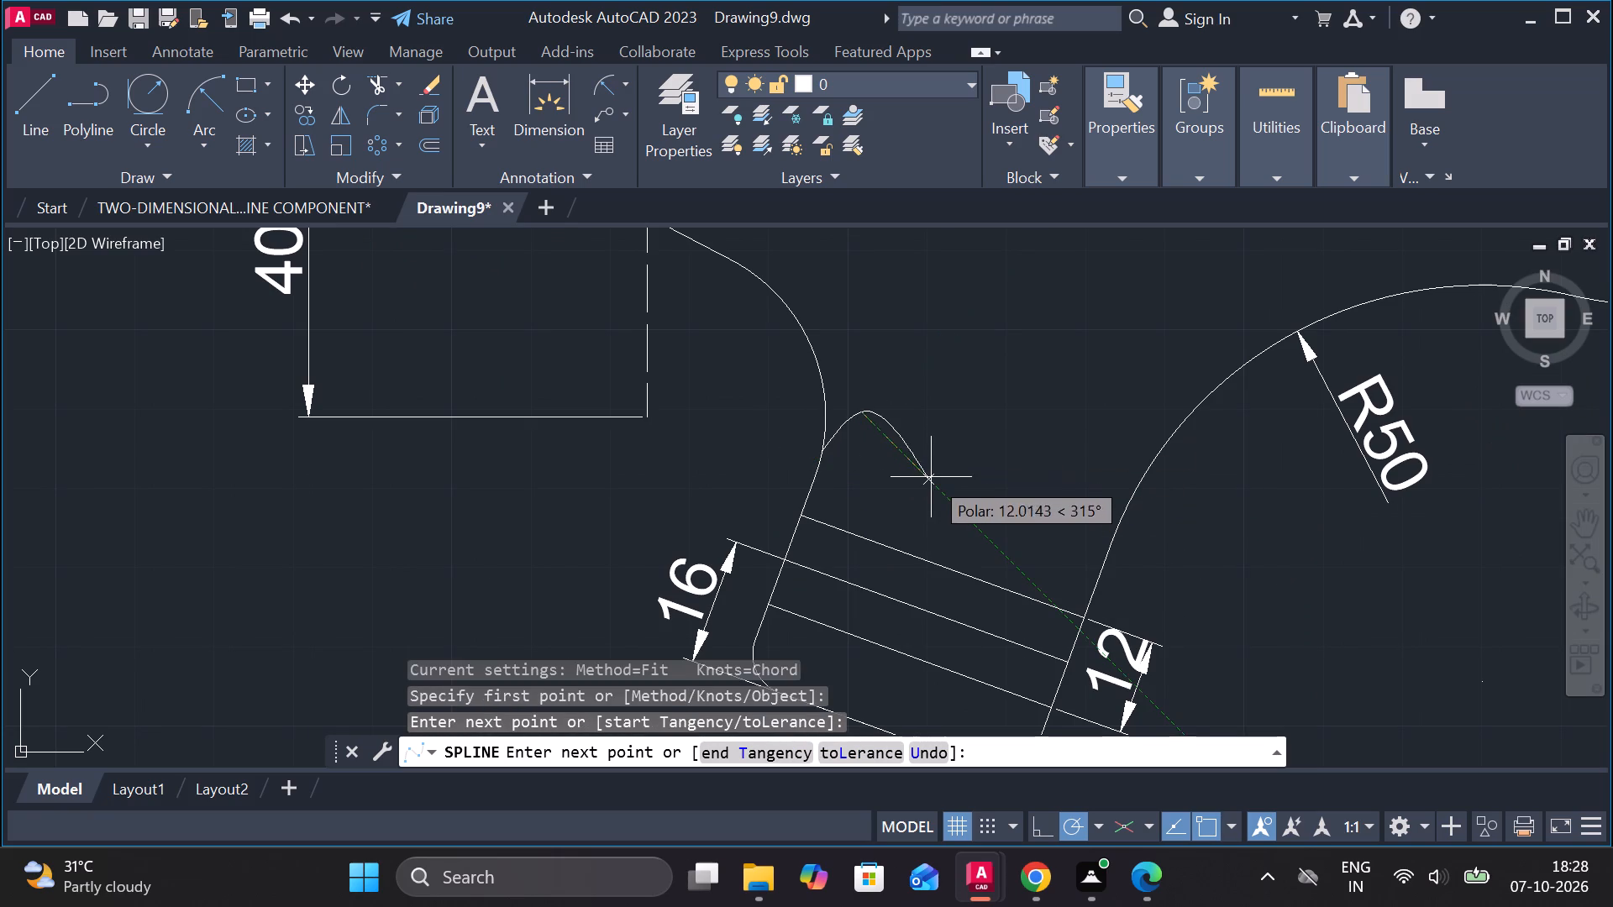
click(920, 463)
click(947, 427)
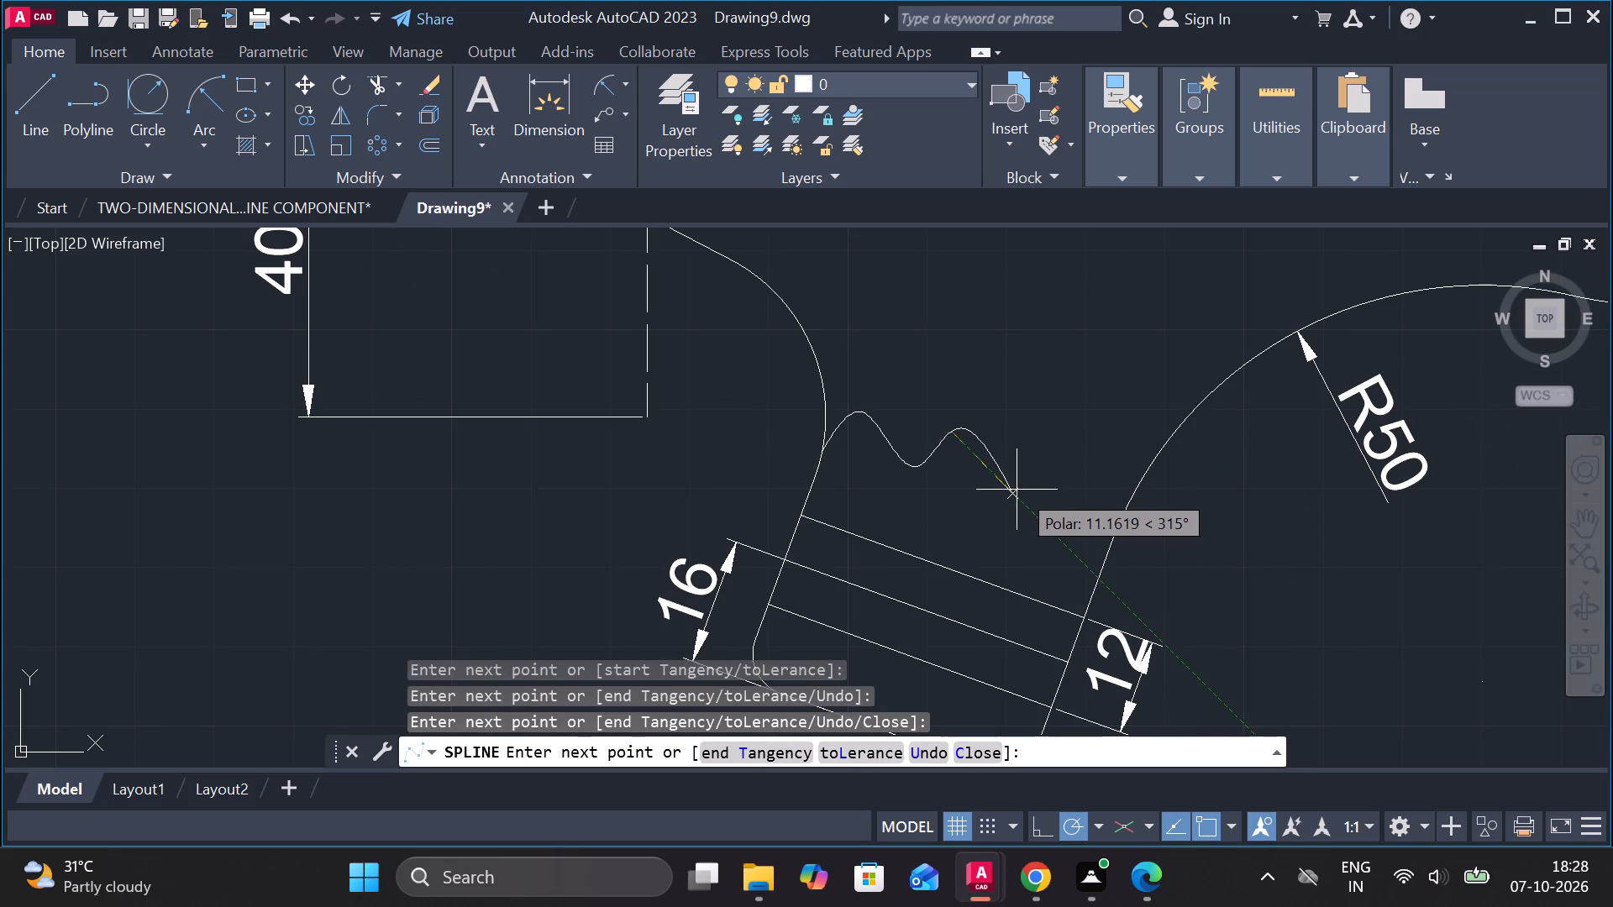
click(1017, 490)
click(1056, 464)
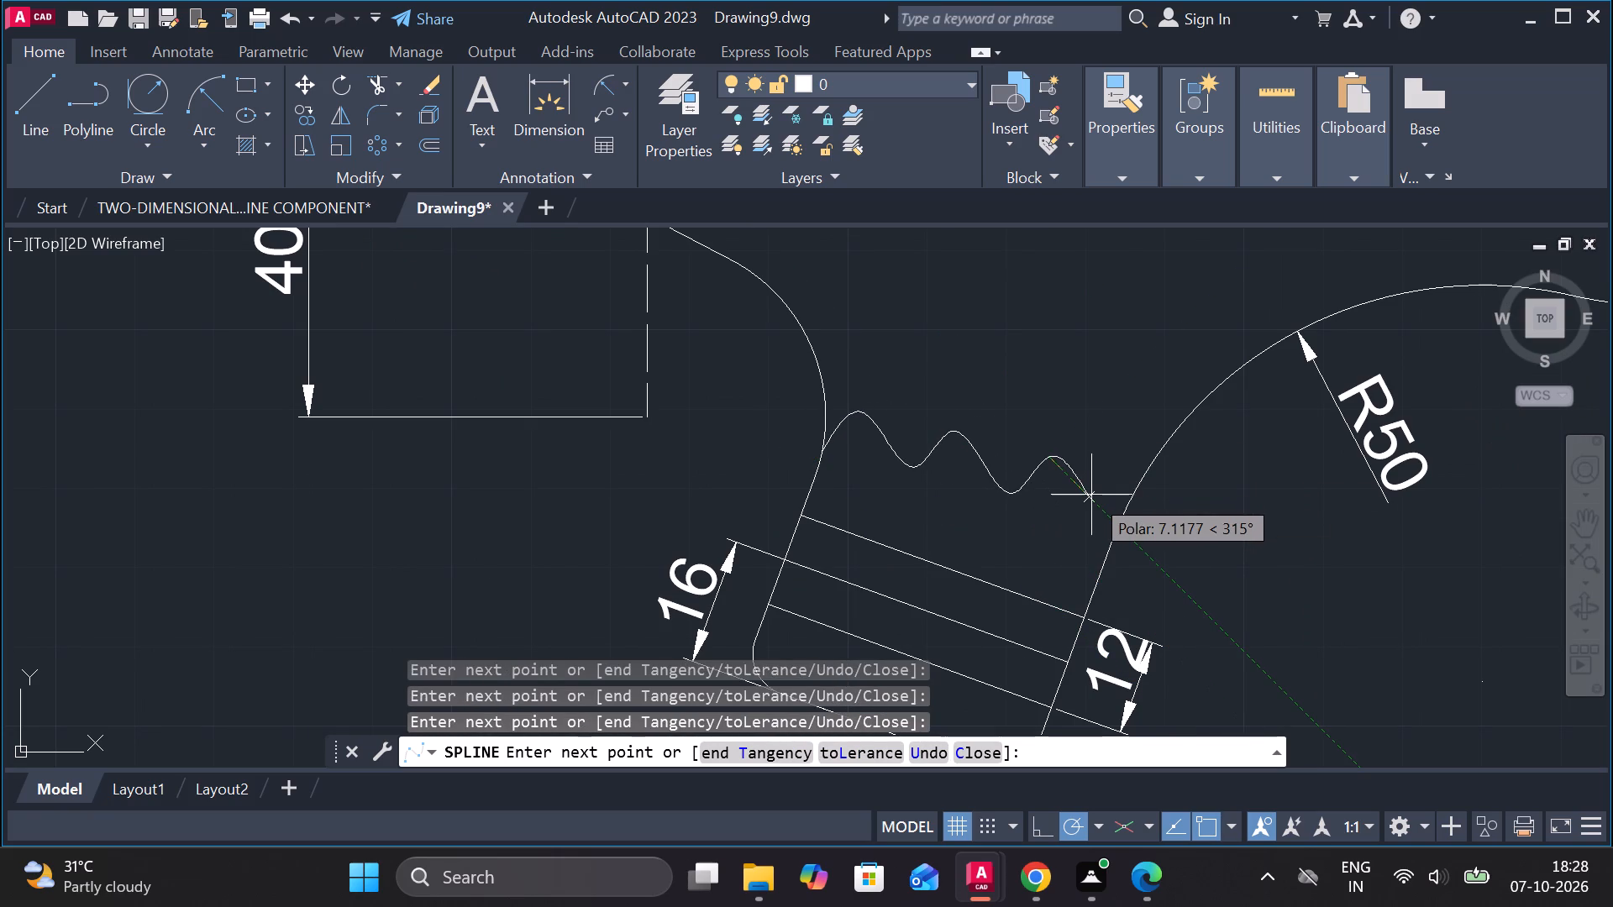
click(1115, 532)
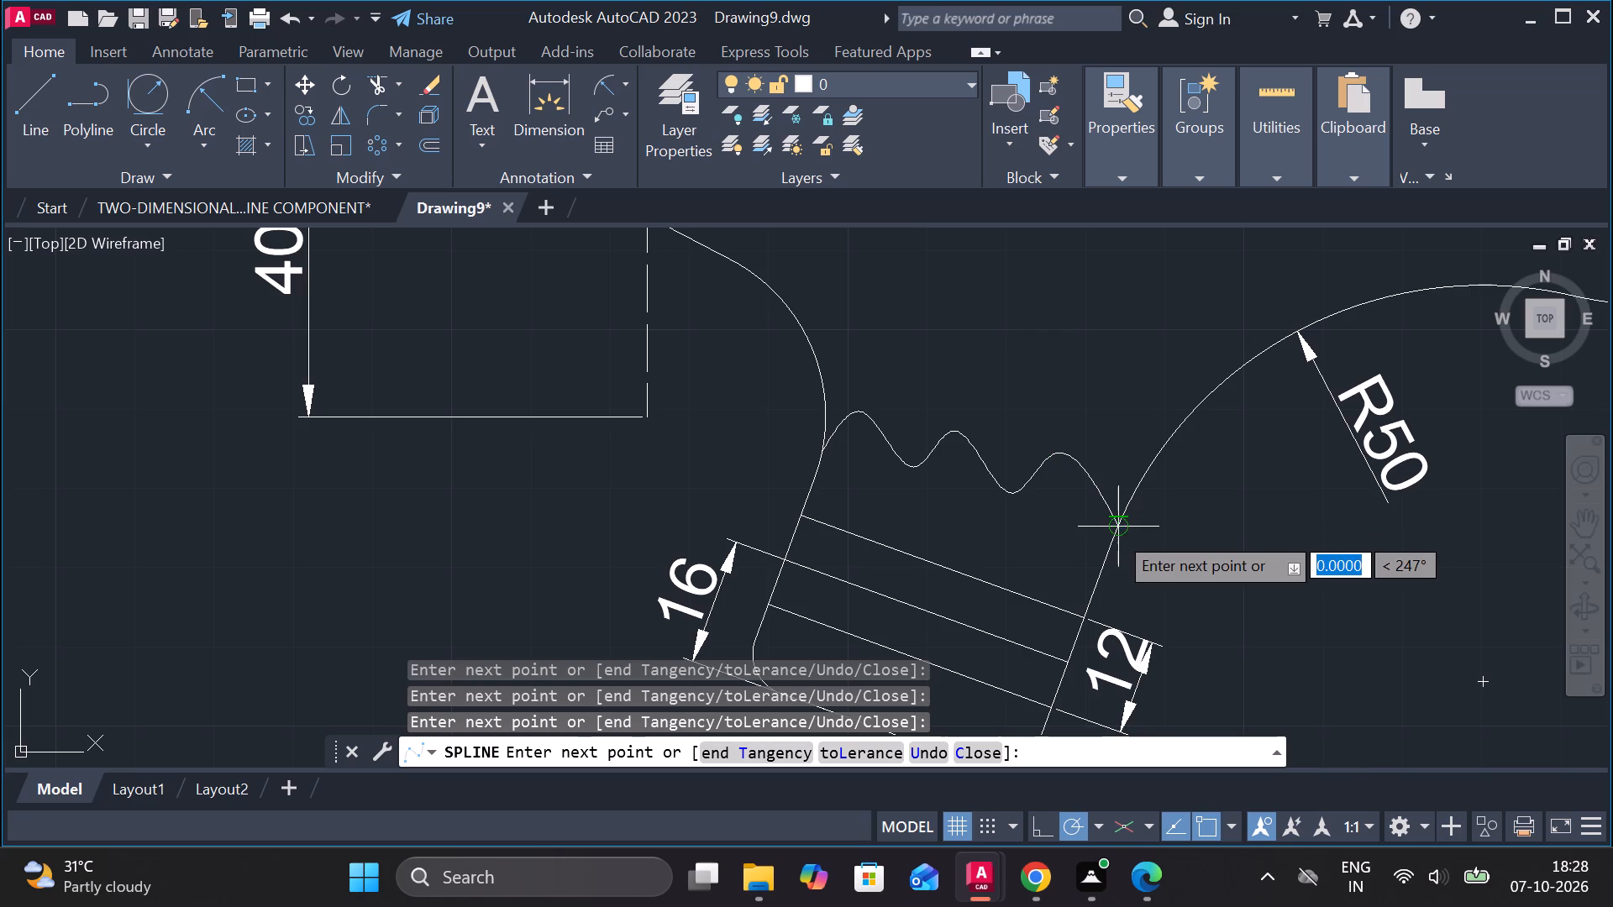
key(Return)
Hatch the stem area below the wavy break line and the rounded bottom end with ANSI32, using a scale of 0.5.
scroll(1165, 541, down, 1)
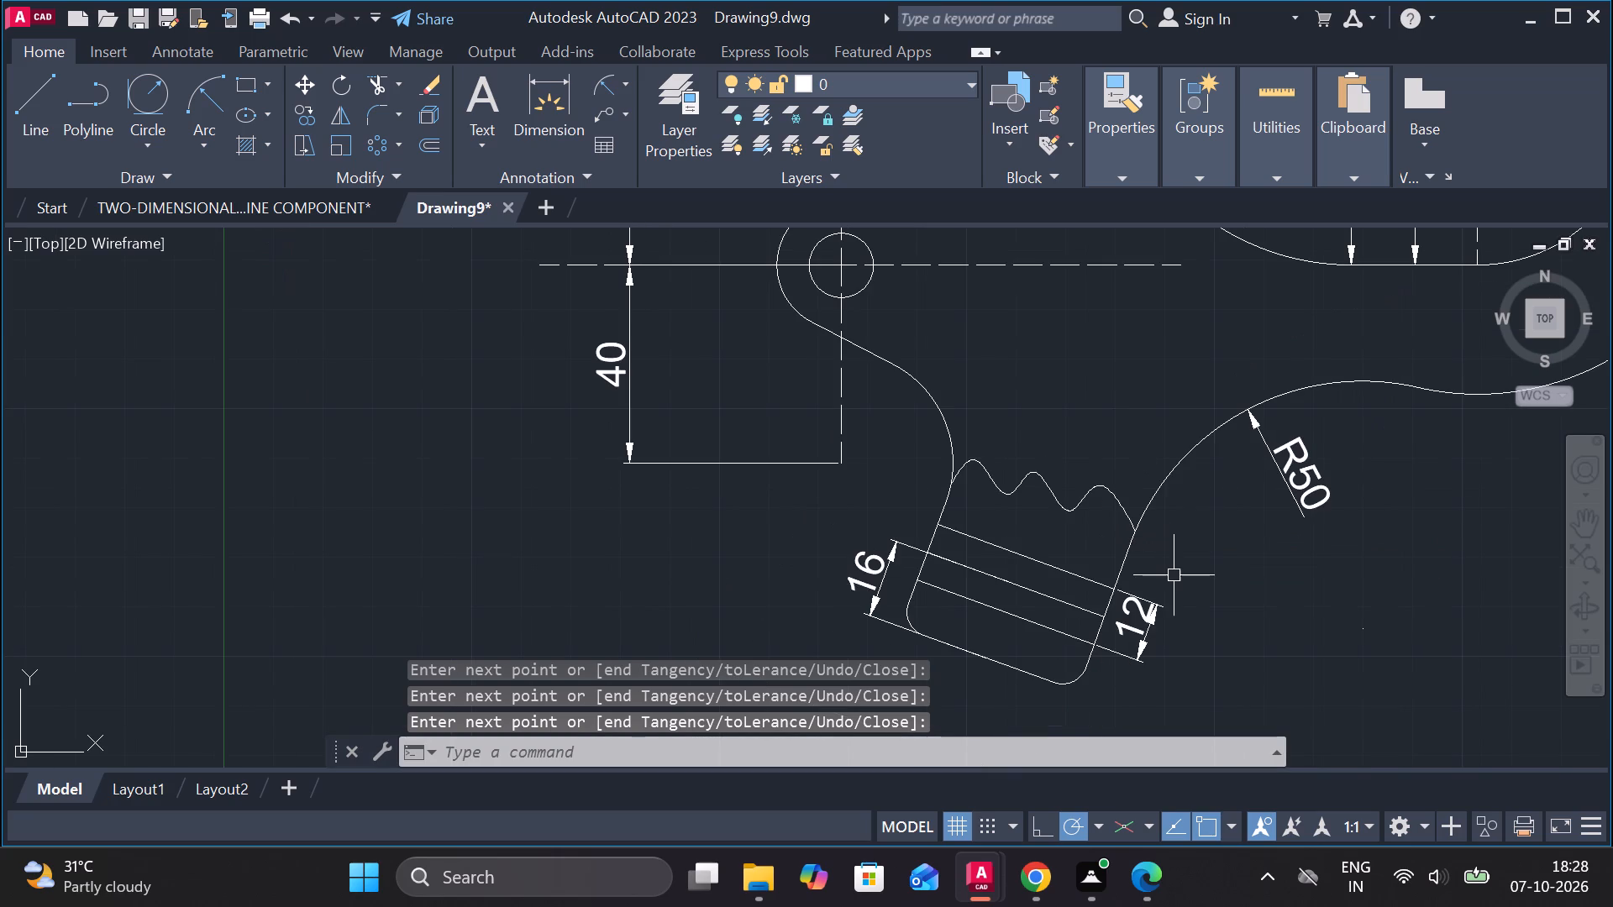
scroll(1176, 577, down, 1)
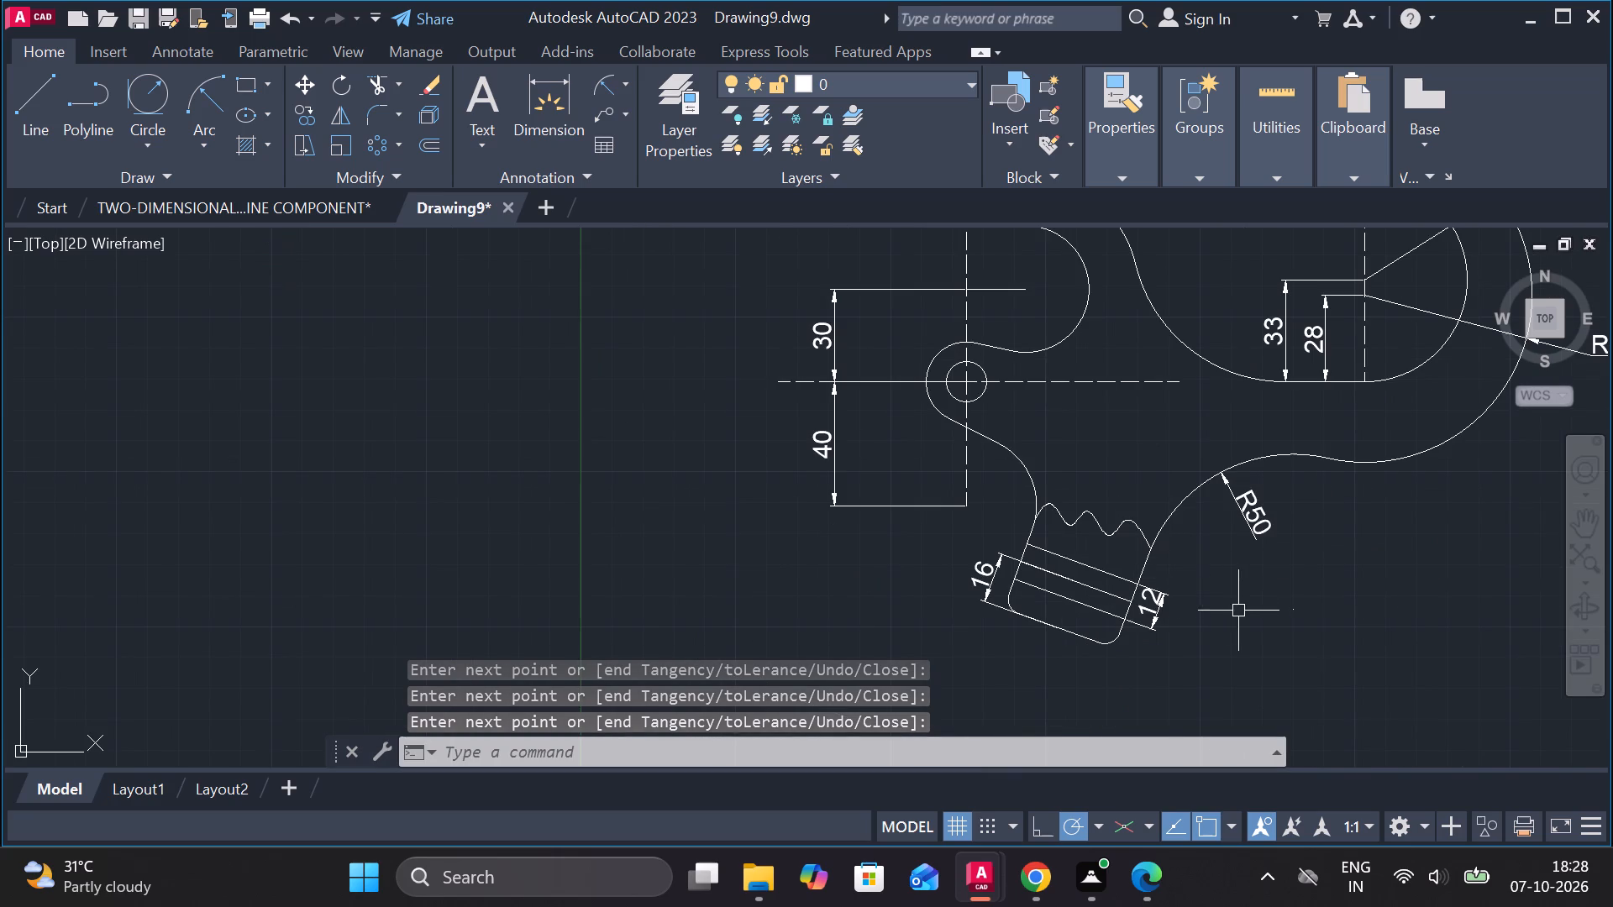
middle_drag(1243, 616, 1040, 633)
click(250, 151)
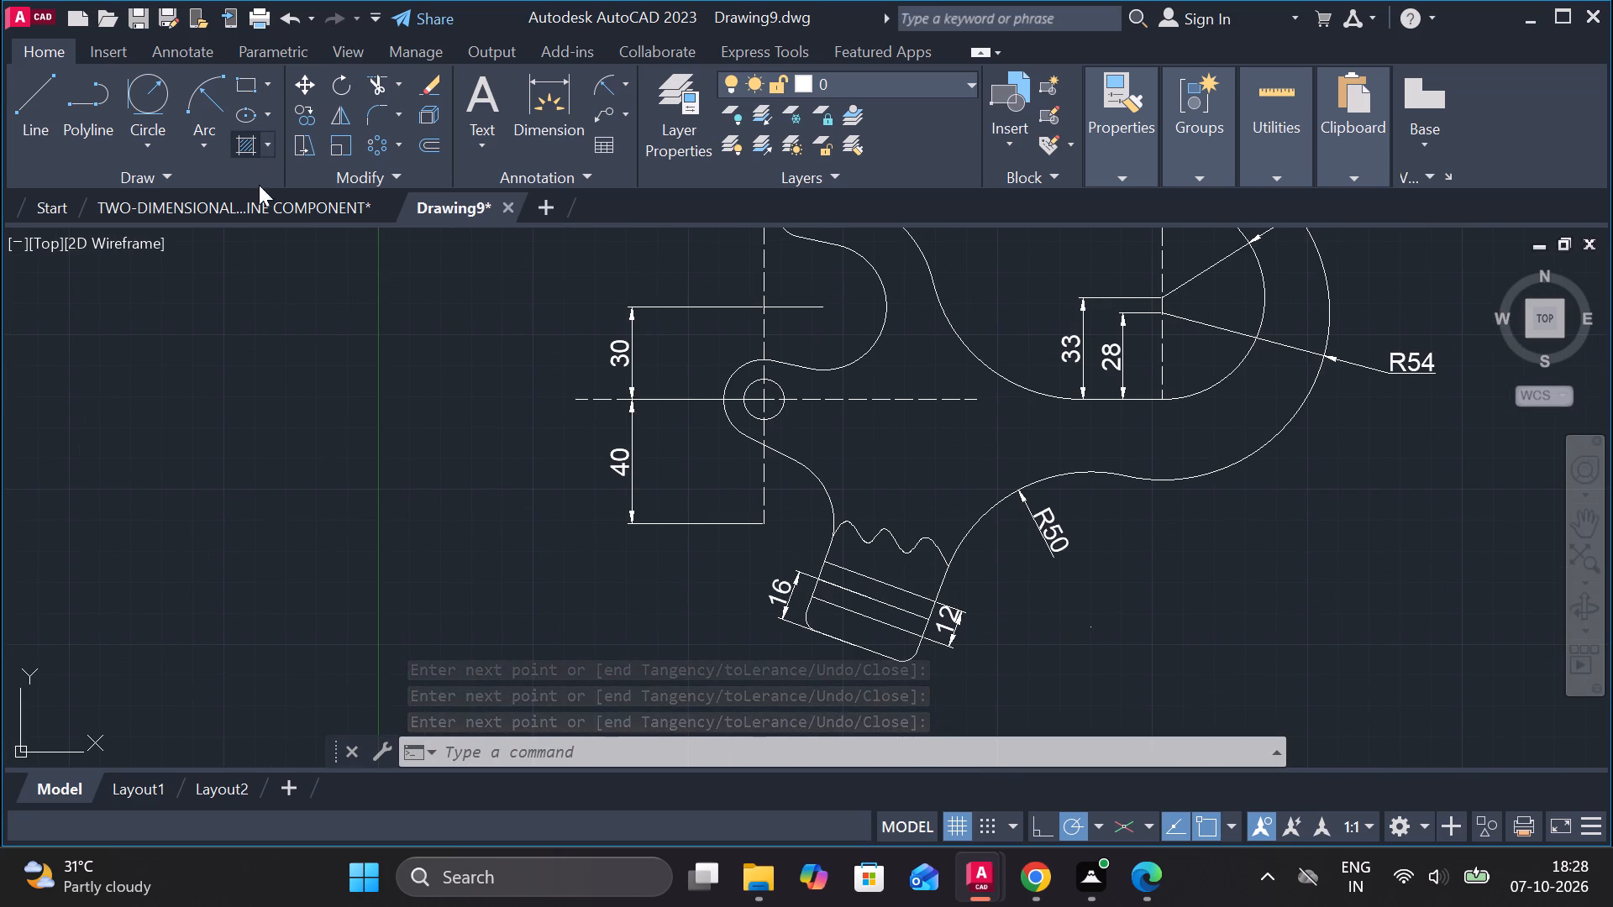
middle_drag(605, 546, 537, 442)
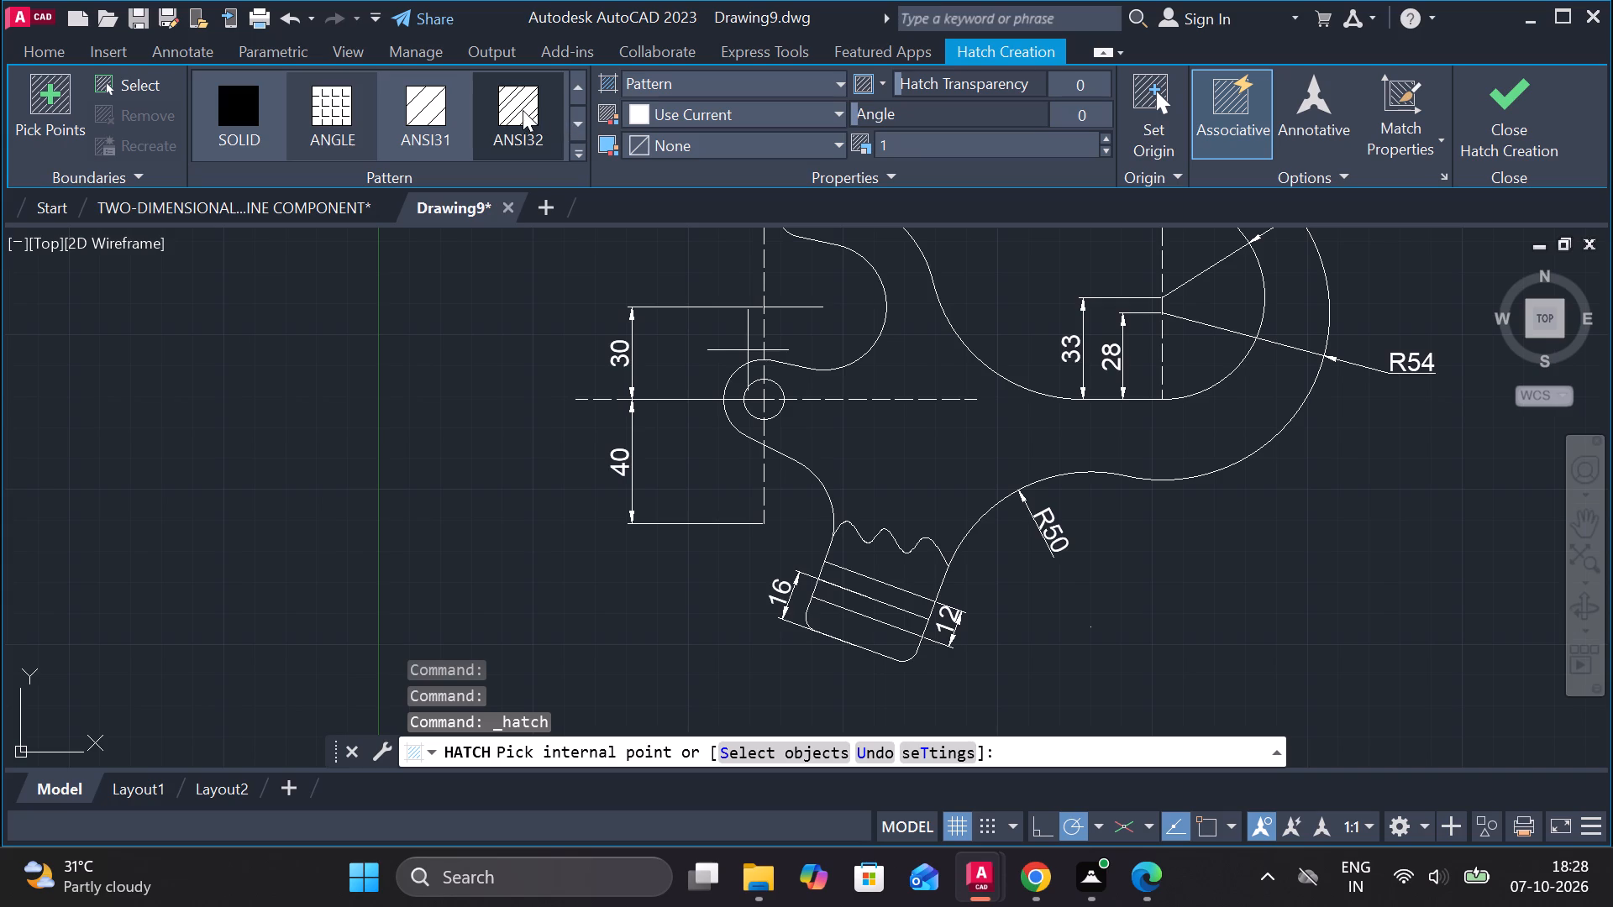
click(523, 110)
drag(947, 142, 870, 145)
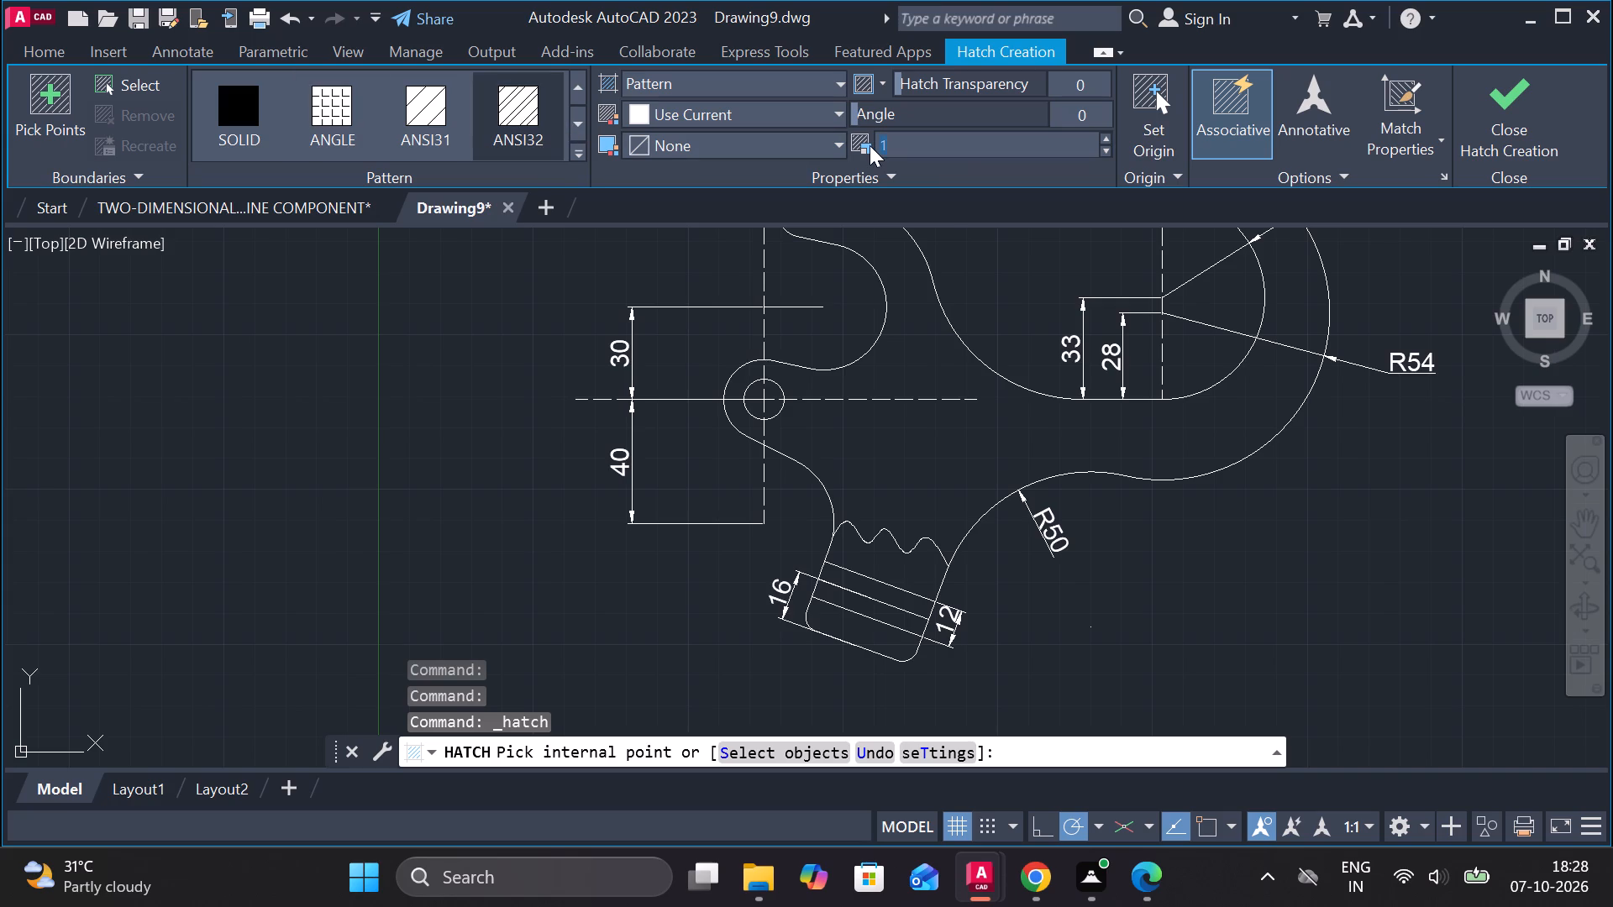
key(1)
click(896, 566)
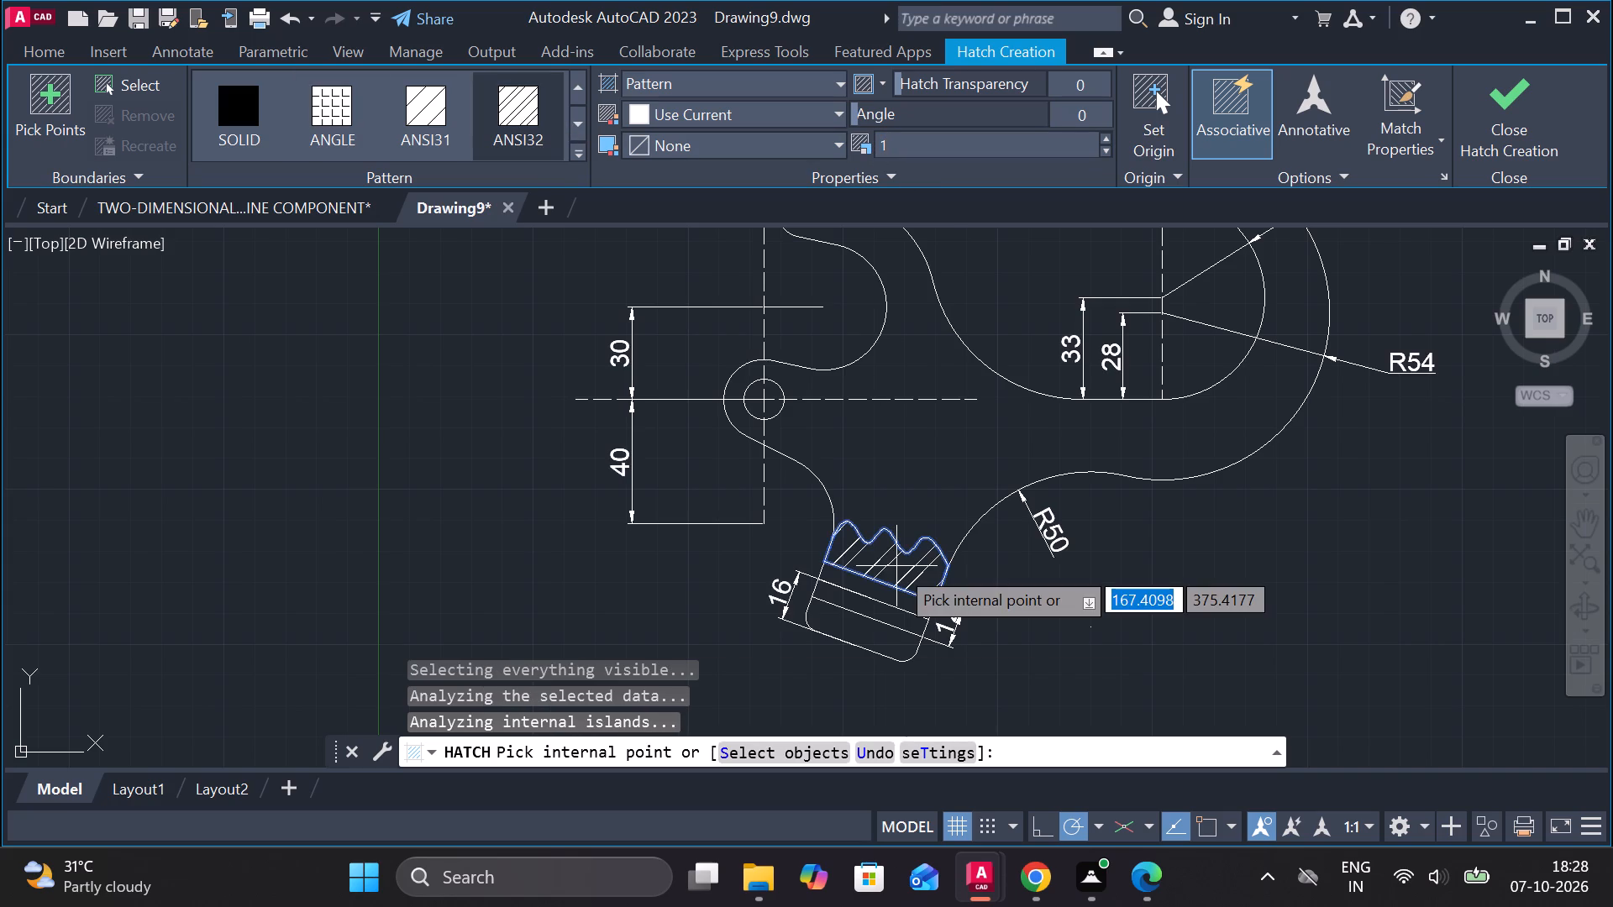
drag(901, 136, 855, 136)
key(period)
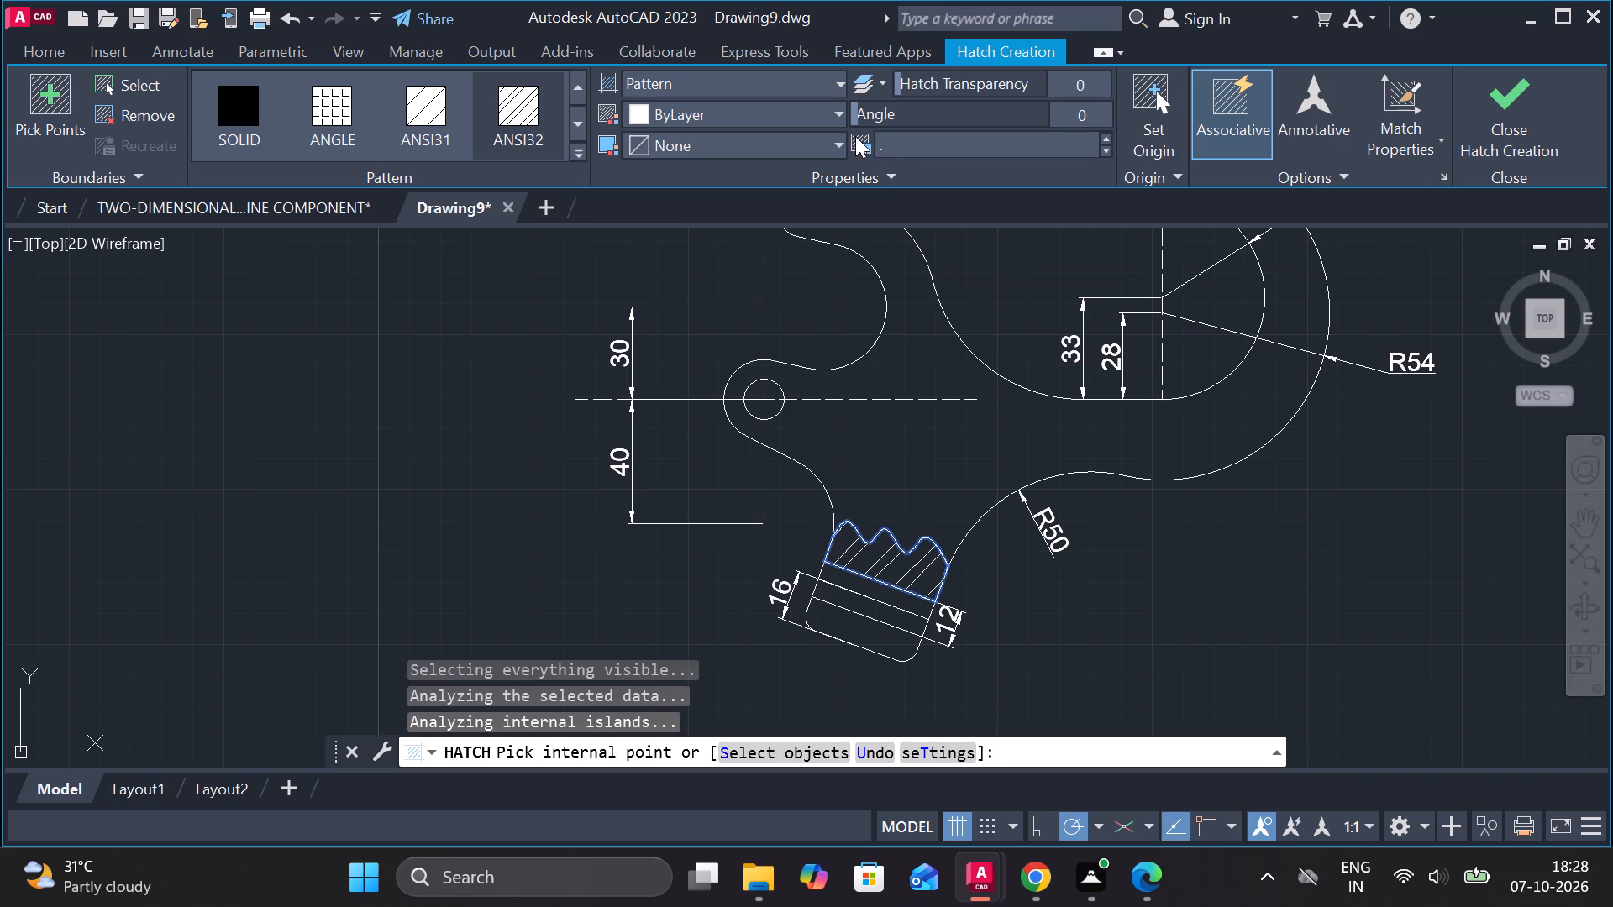
key(5)
key(Return)
click(885, 637)
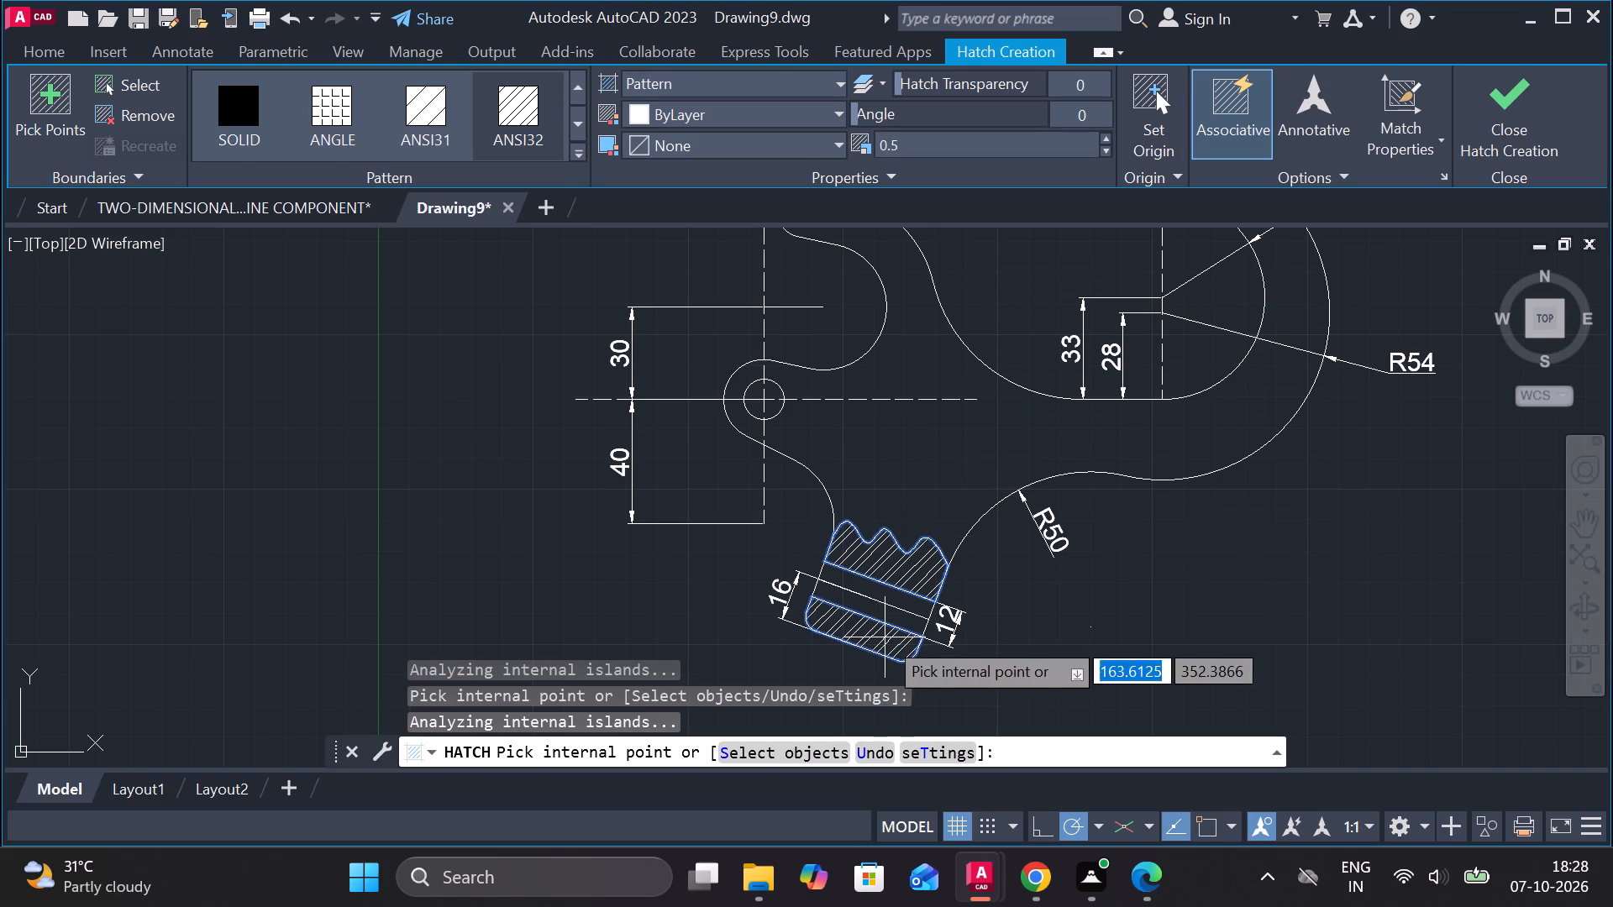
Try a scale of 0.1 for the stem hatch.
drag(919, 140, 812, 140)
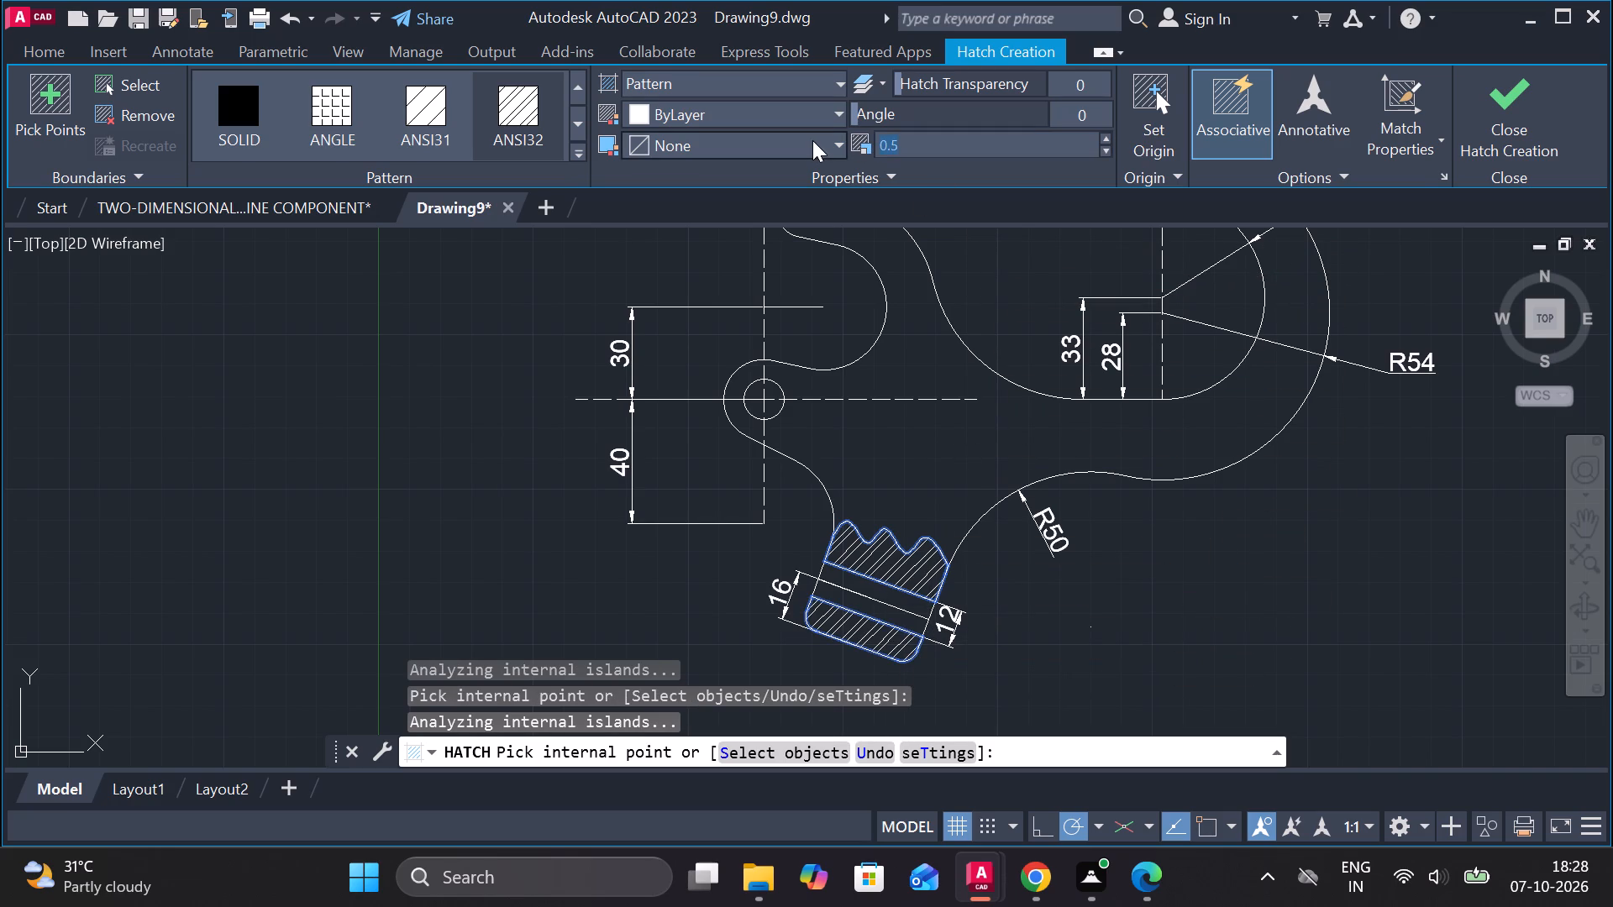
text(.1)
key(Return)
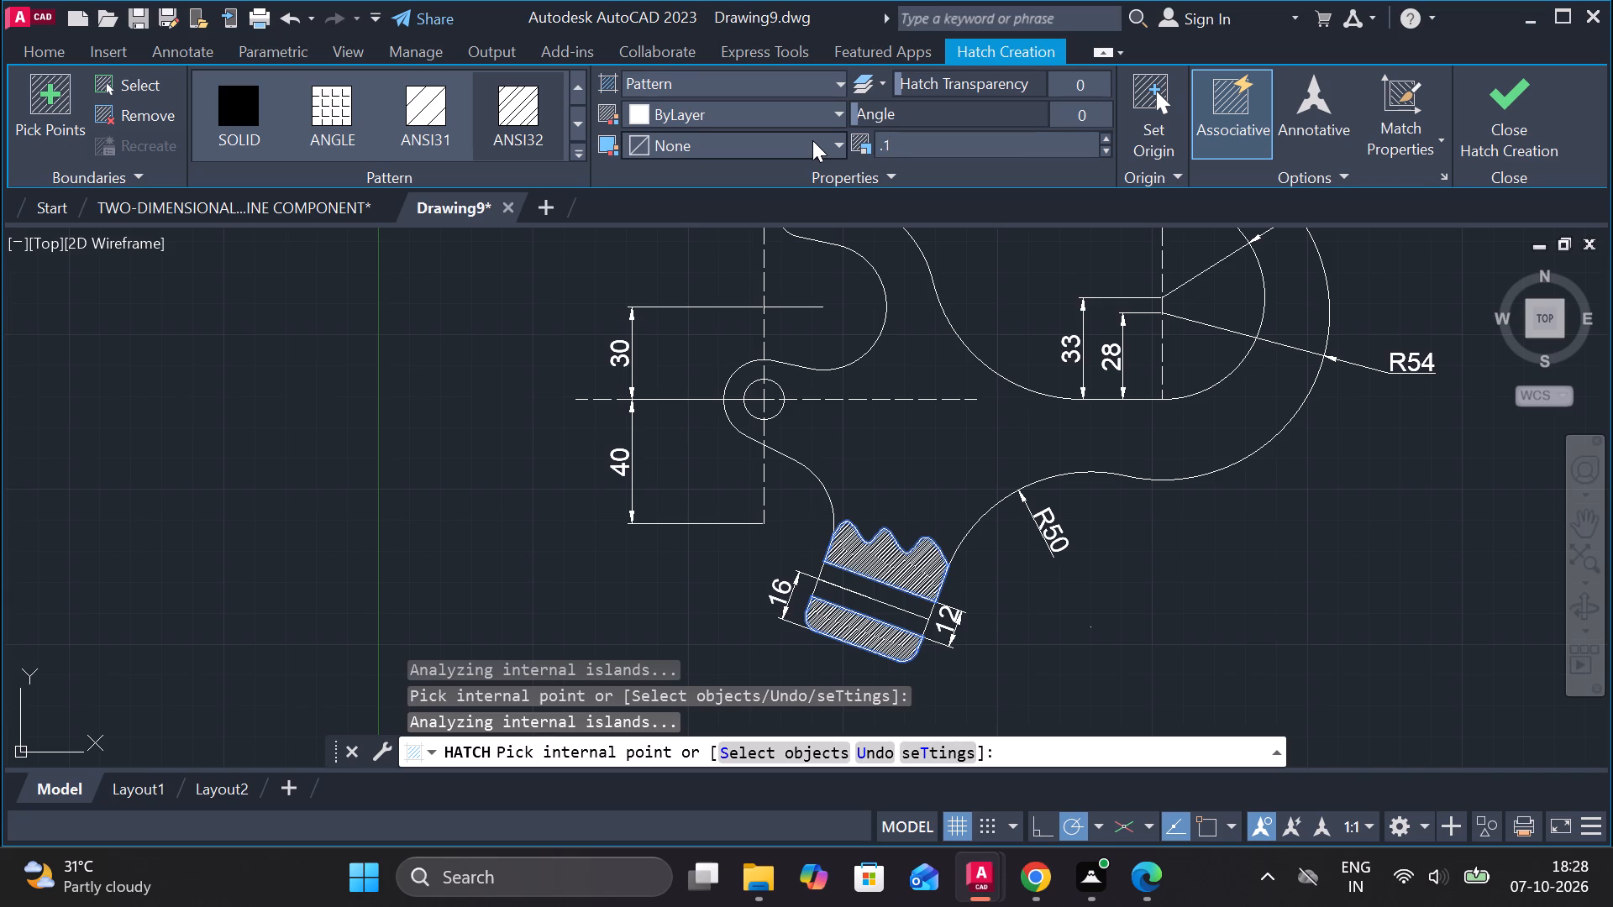
Set the stem hatch scale to 0.3 and finish the hatch.
drag(906, 144, 876, 144)
key(period)
key(3)
key(Return)
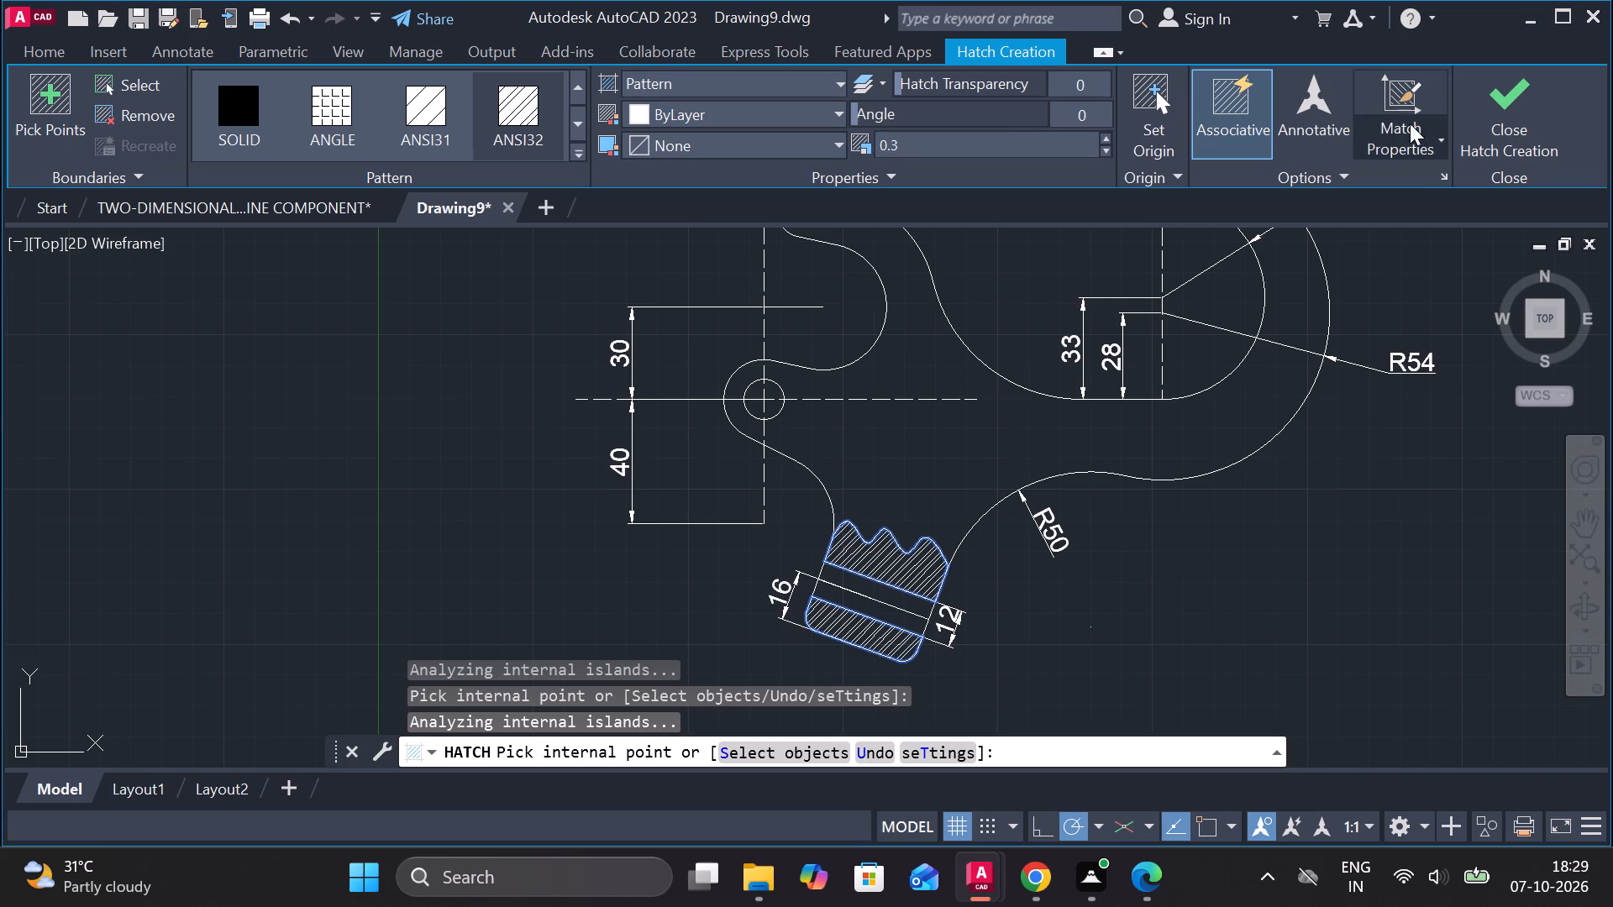
click(1518, 108)
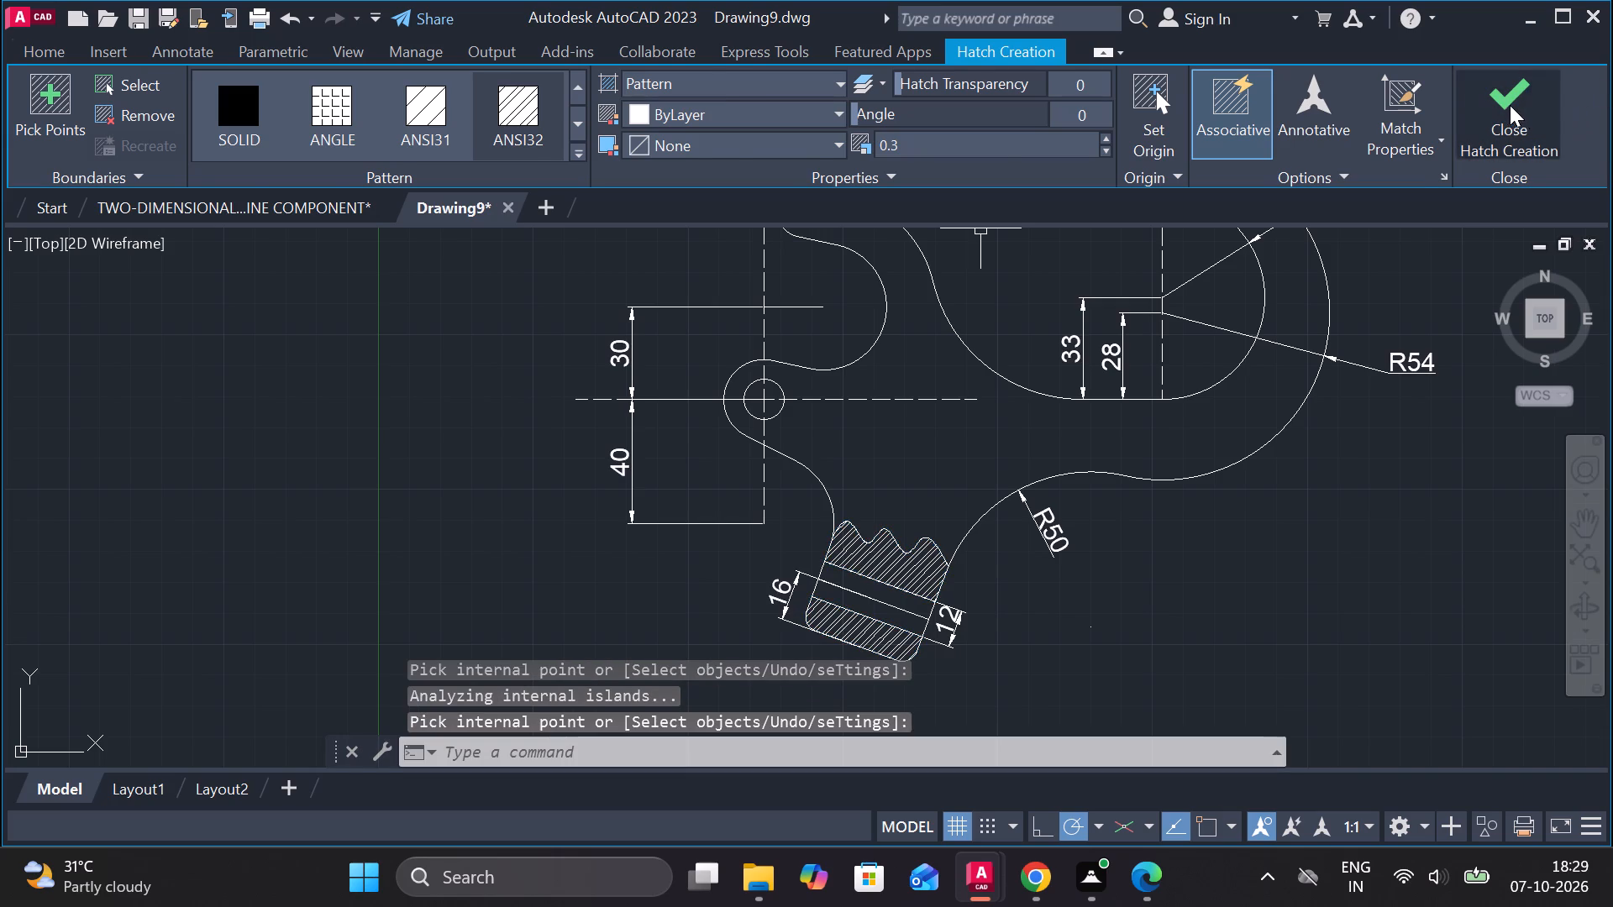
Add a radius dimension to the concave arc joining the small-circle boss to the hatched stem.
scroll(1252, 328, down, 1)
middle_drag(931, 464, 783, 498)
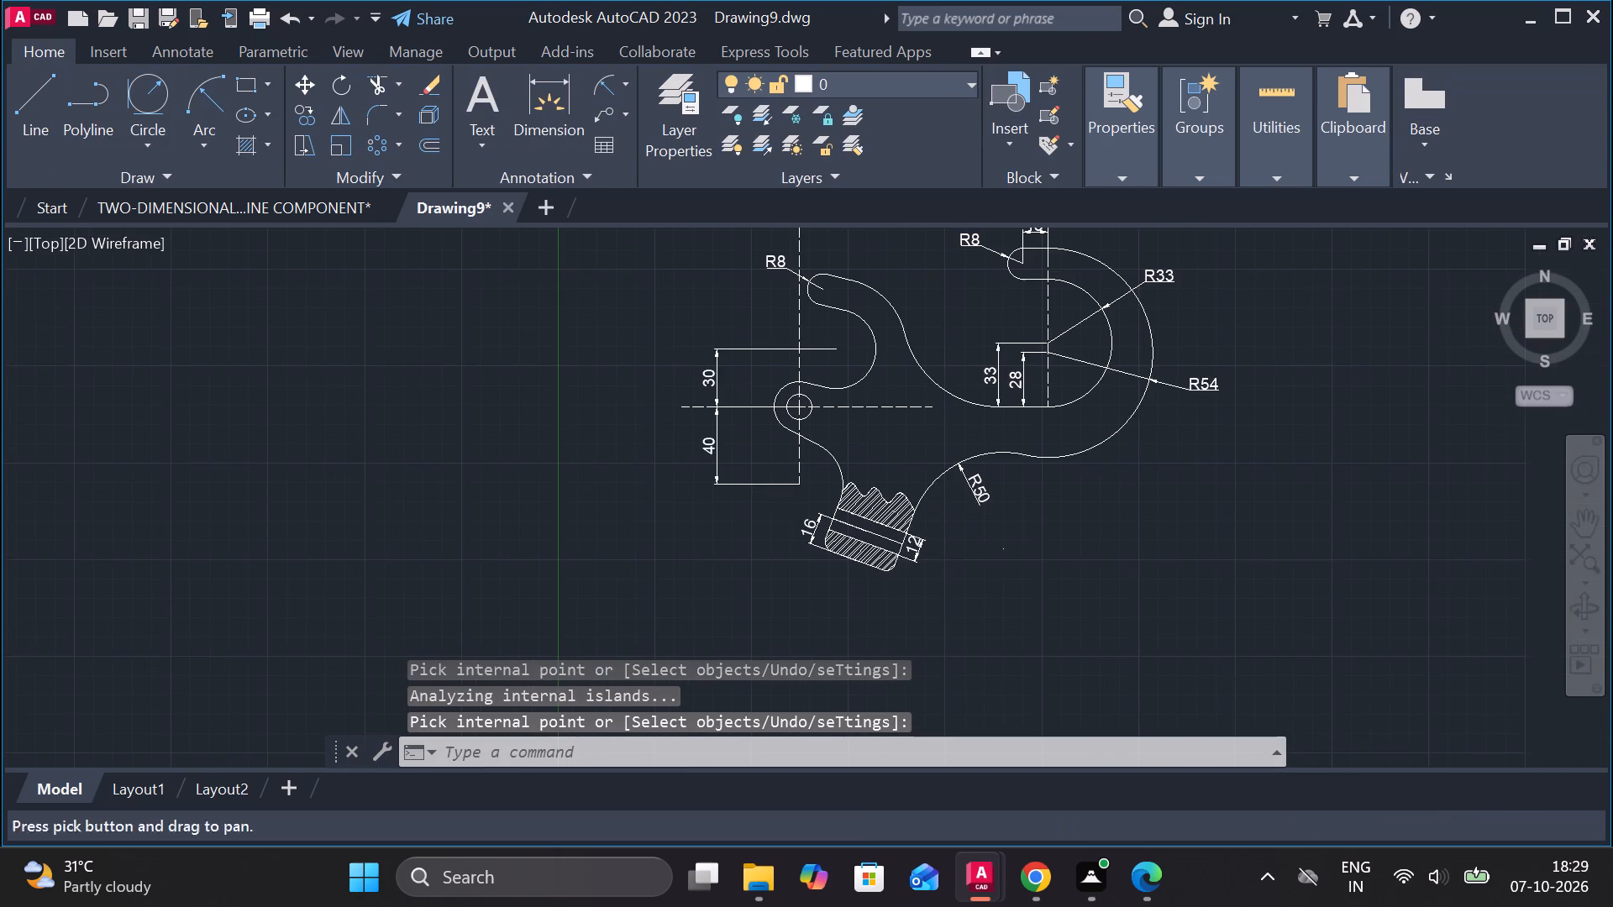
scroll(783, 497, up, 1)
click(605, 72)
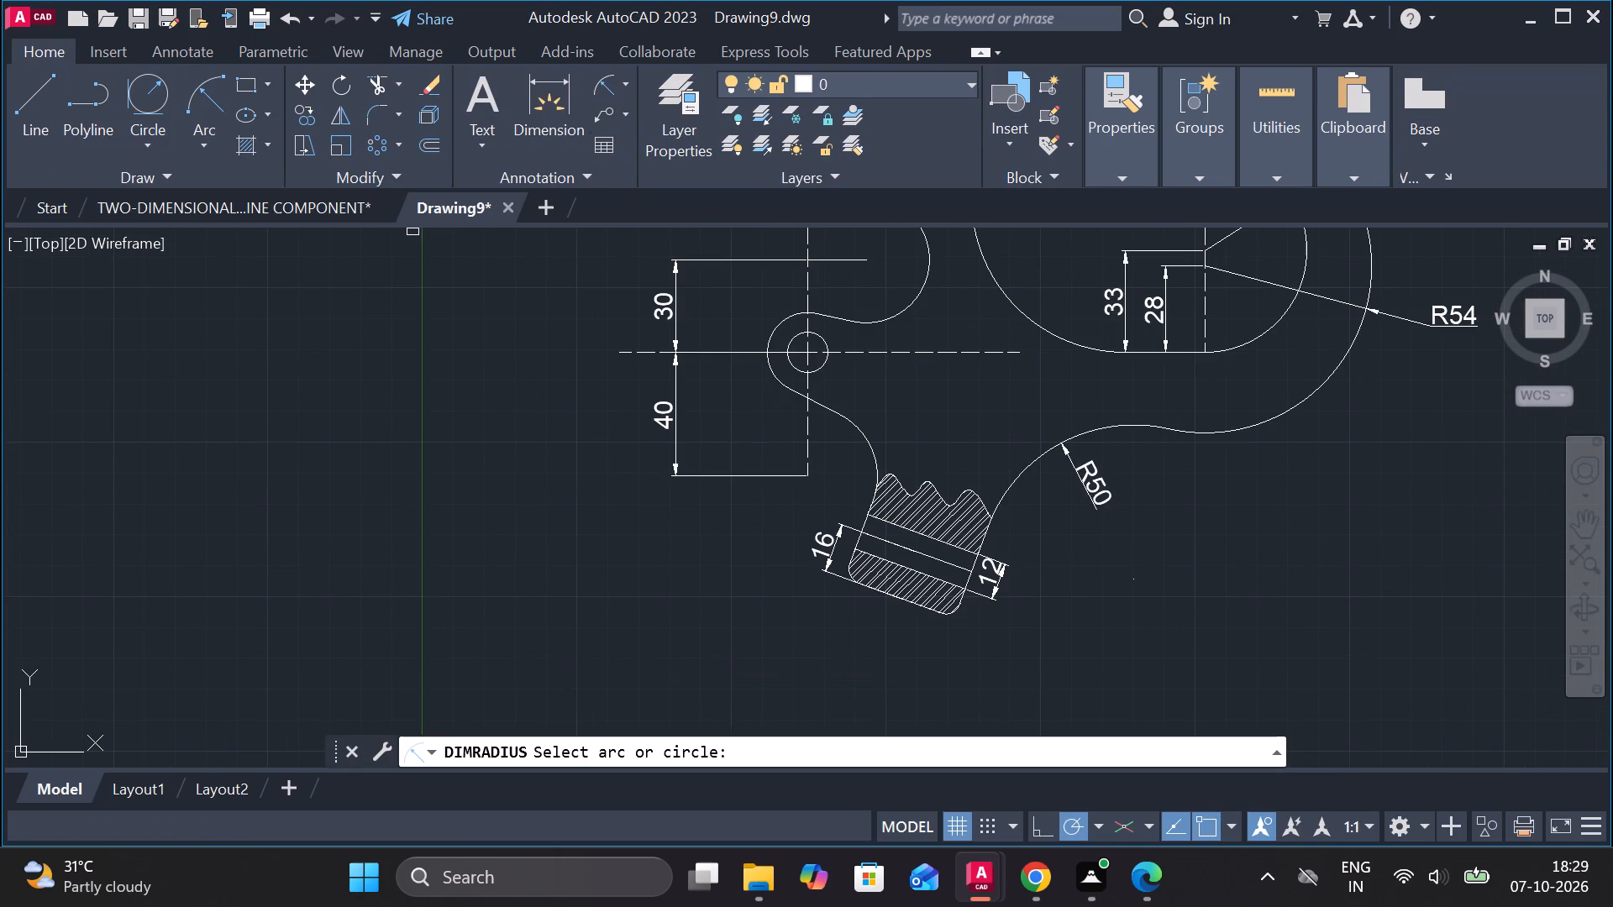
scroll(907, 574, up, 2)
middle_drag(691, 377, 701, 563)
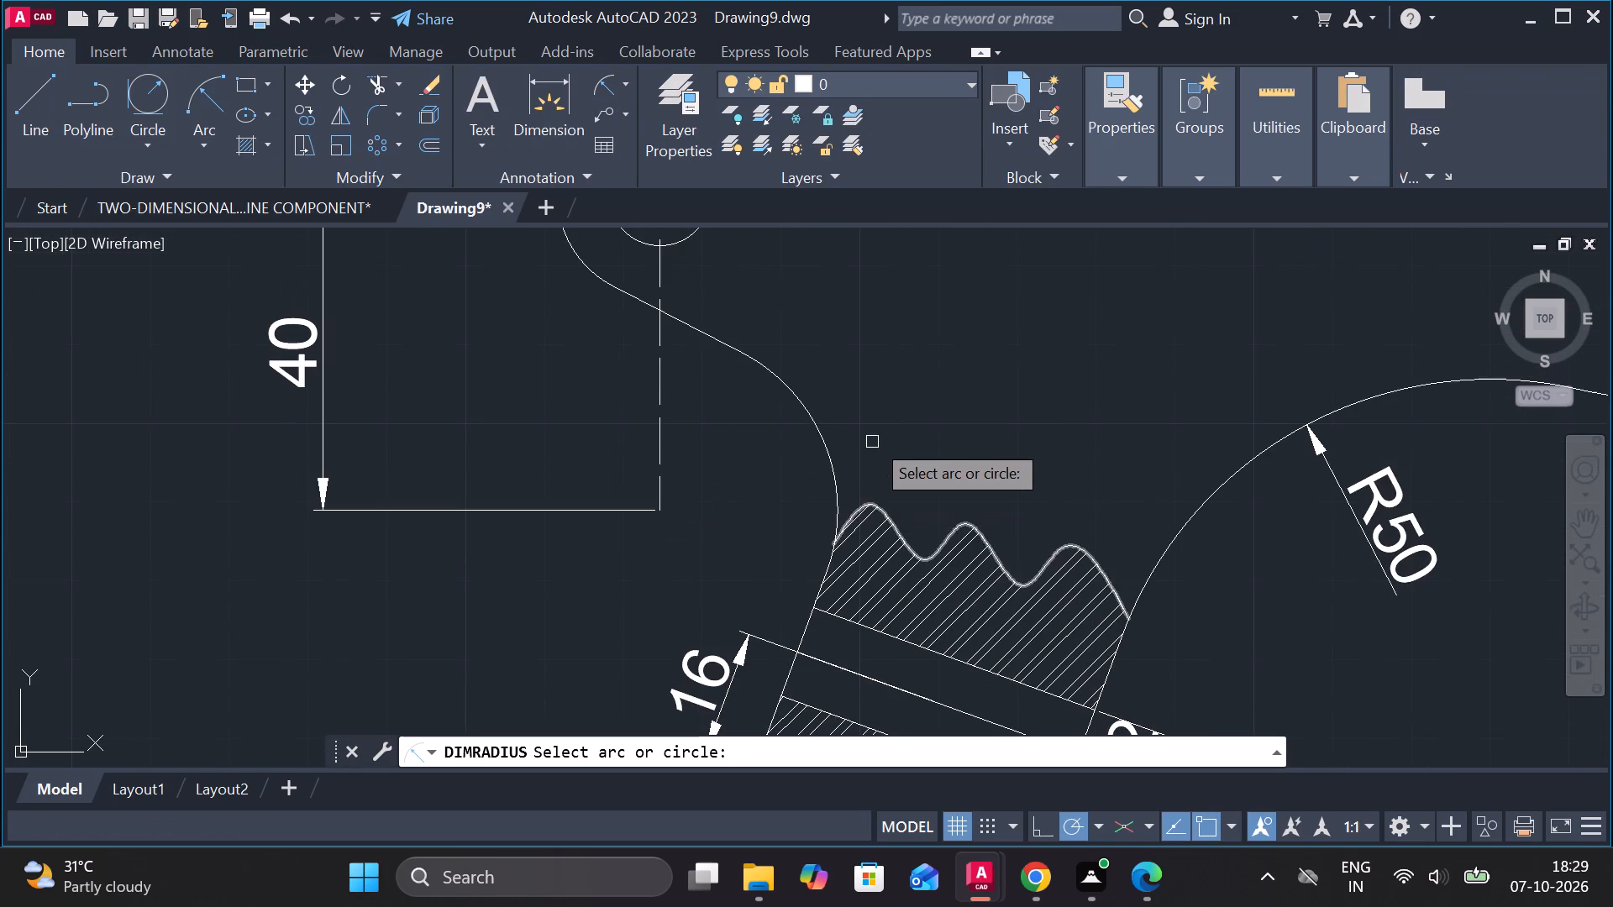
click(827, 423)
click(817, 431)
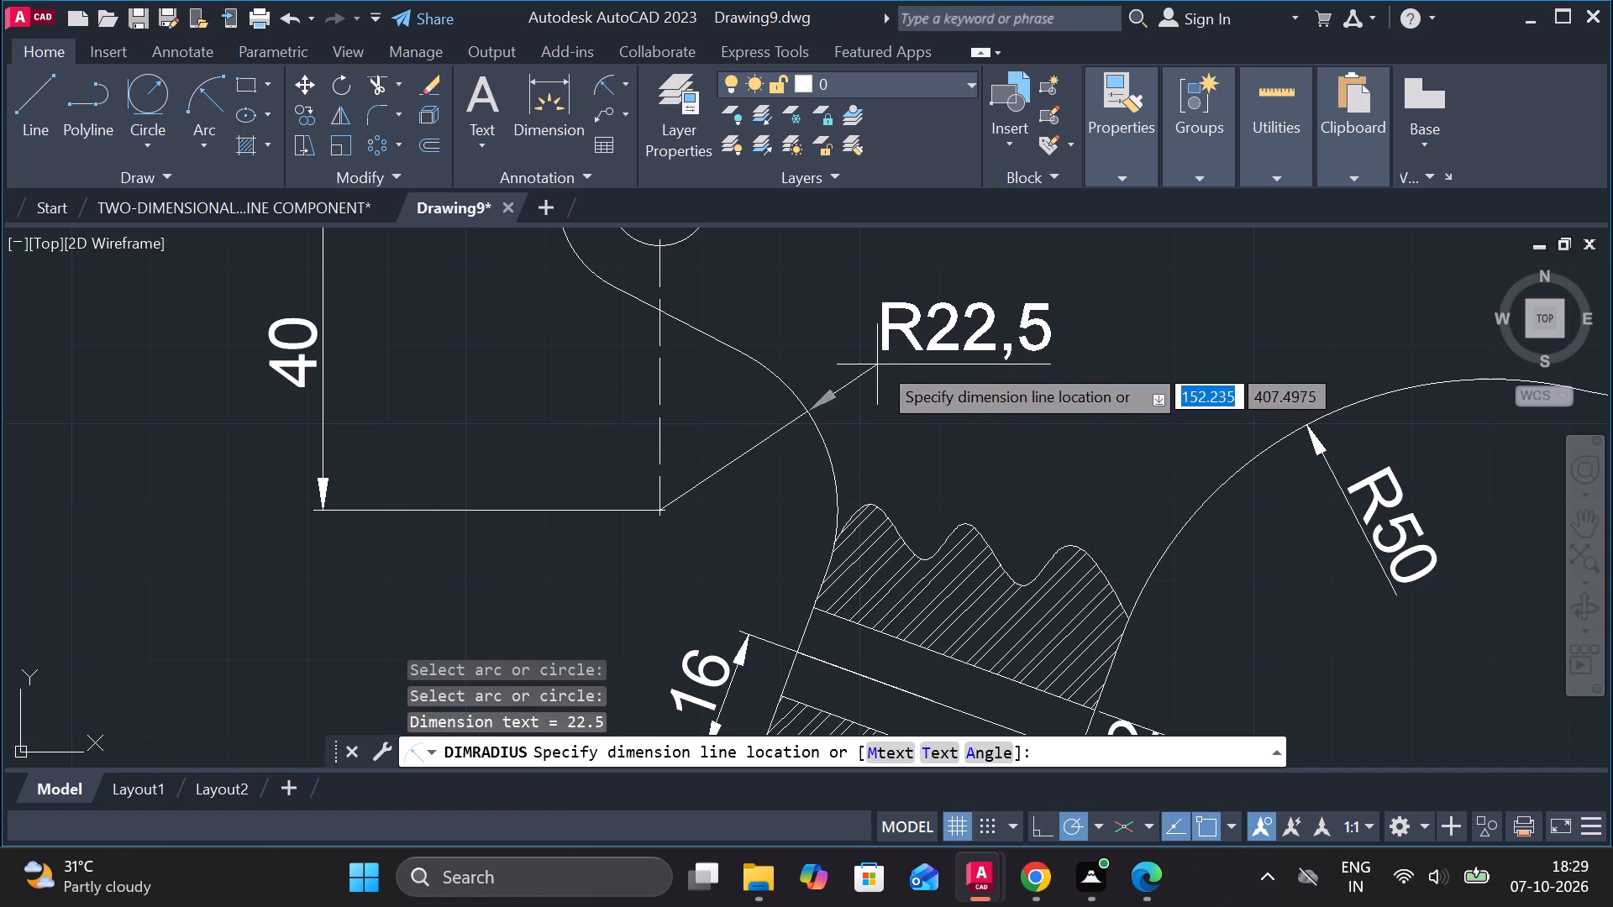
click(880, 352)
scroll(880, 352, down, 1)
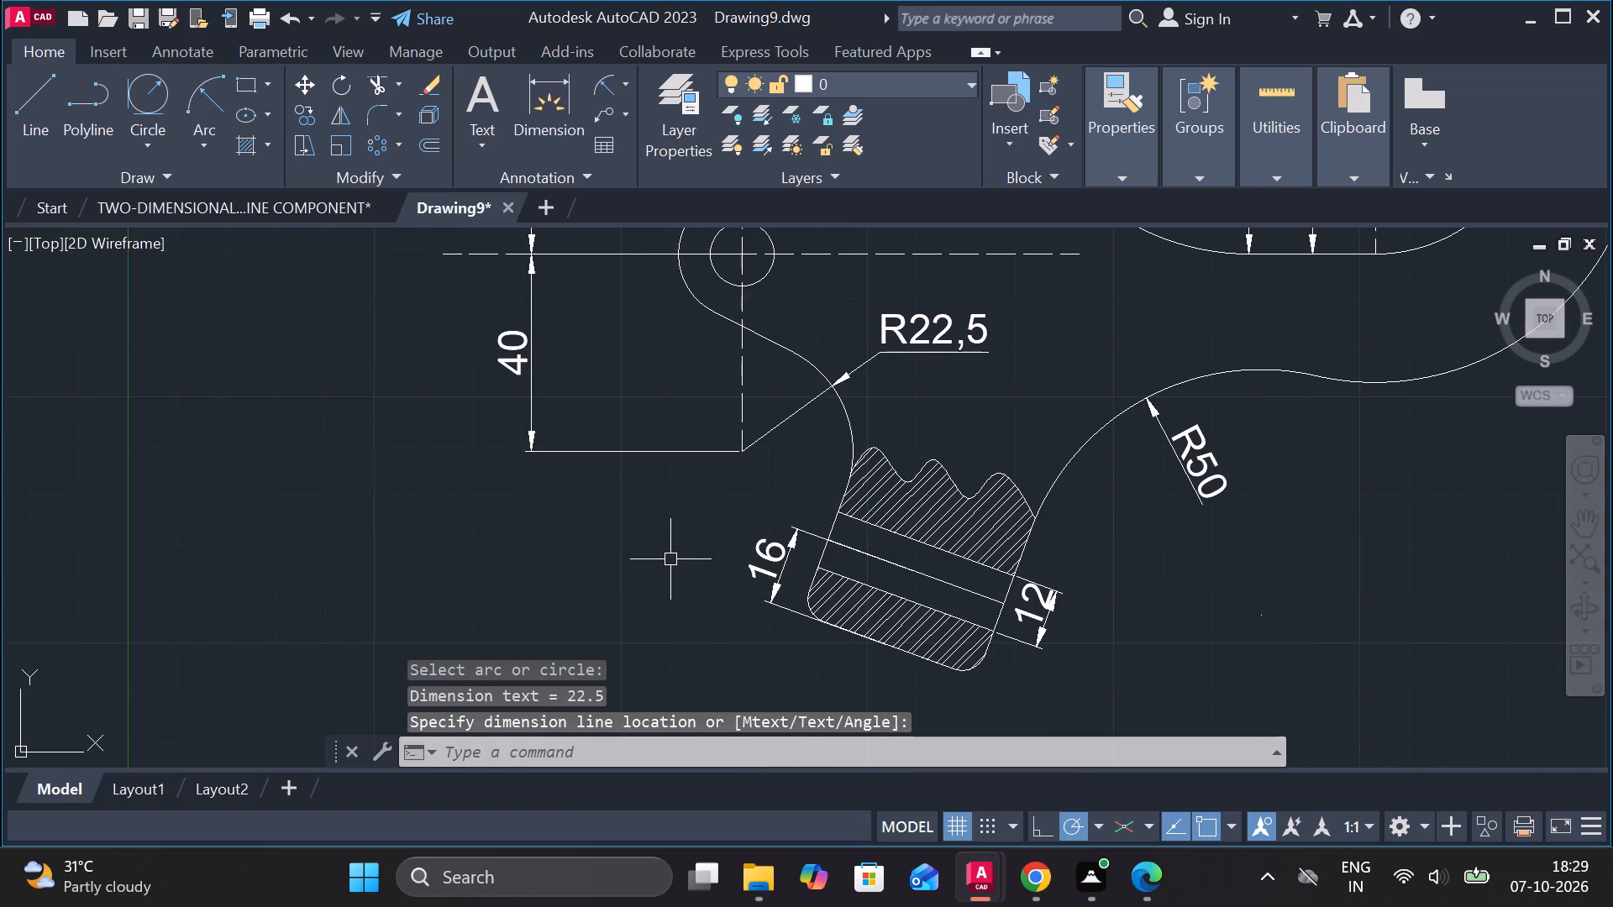
Add a diameter dimension to the outer boss arc around the small circle, placing its text above the boss.
key(space)
middle_drag(670, 560, 749, 501)
middle_drag(710, 499, 712, 506)
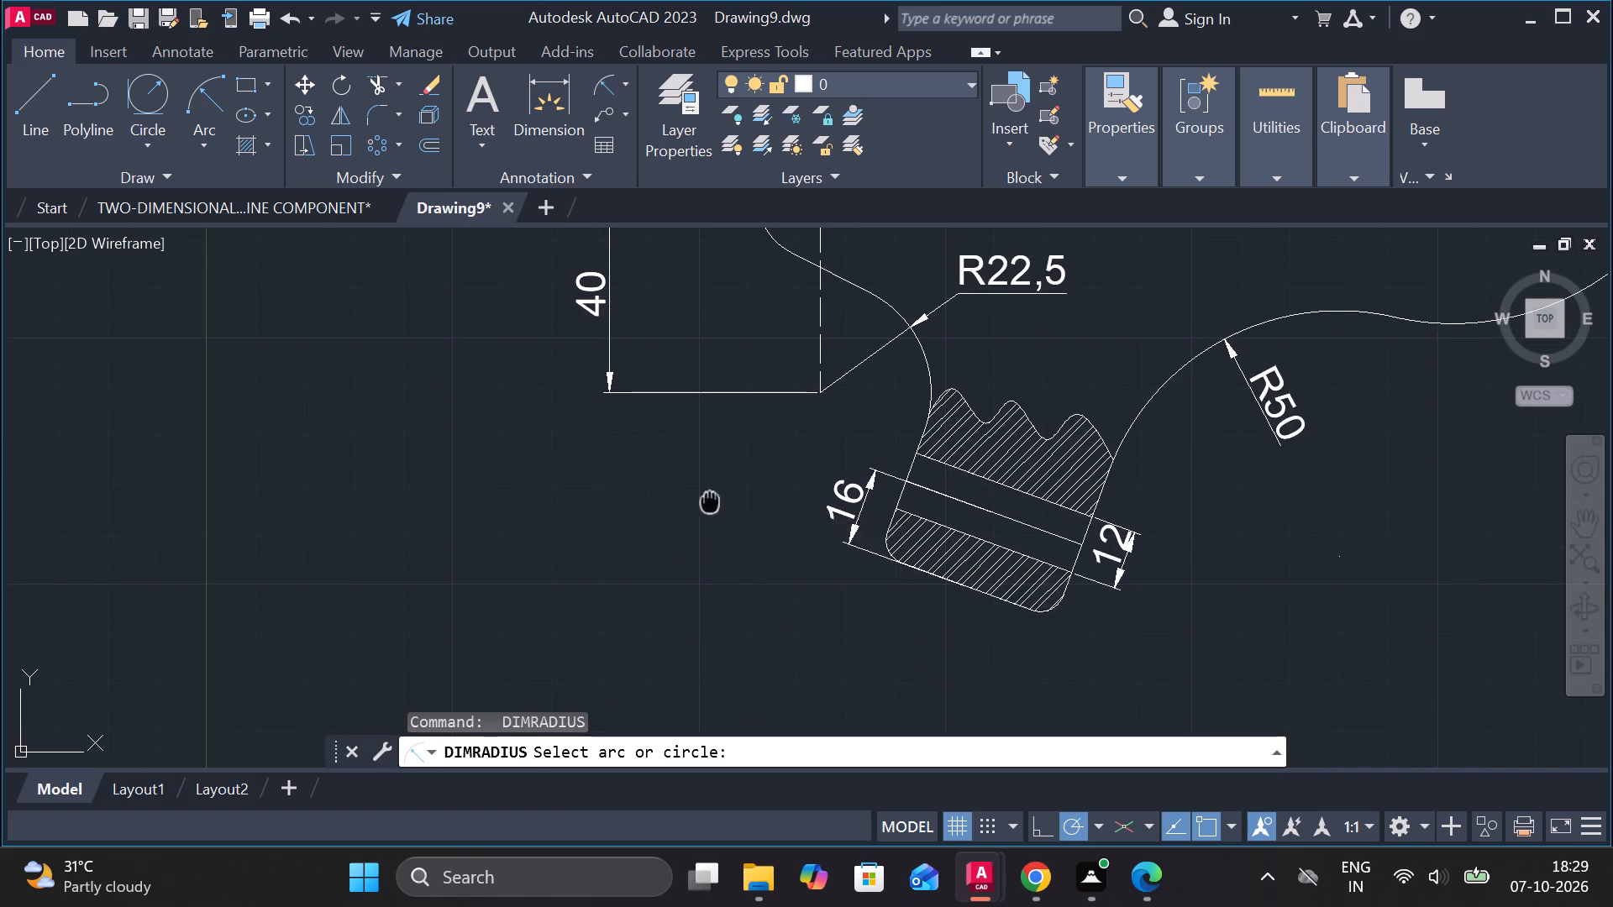
middle_drag(712, 506, 752, 705)
middle_drag(722, 481, 599, 546)
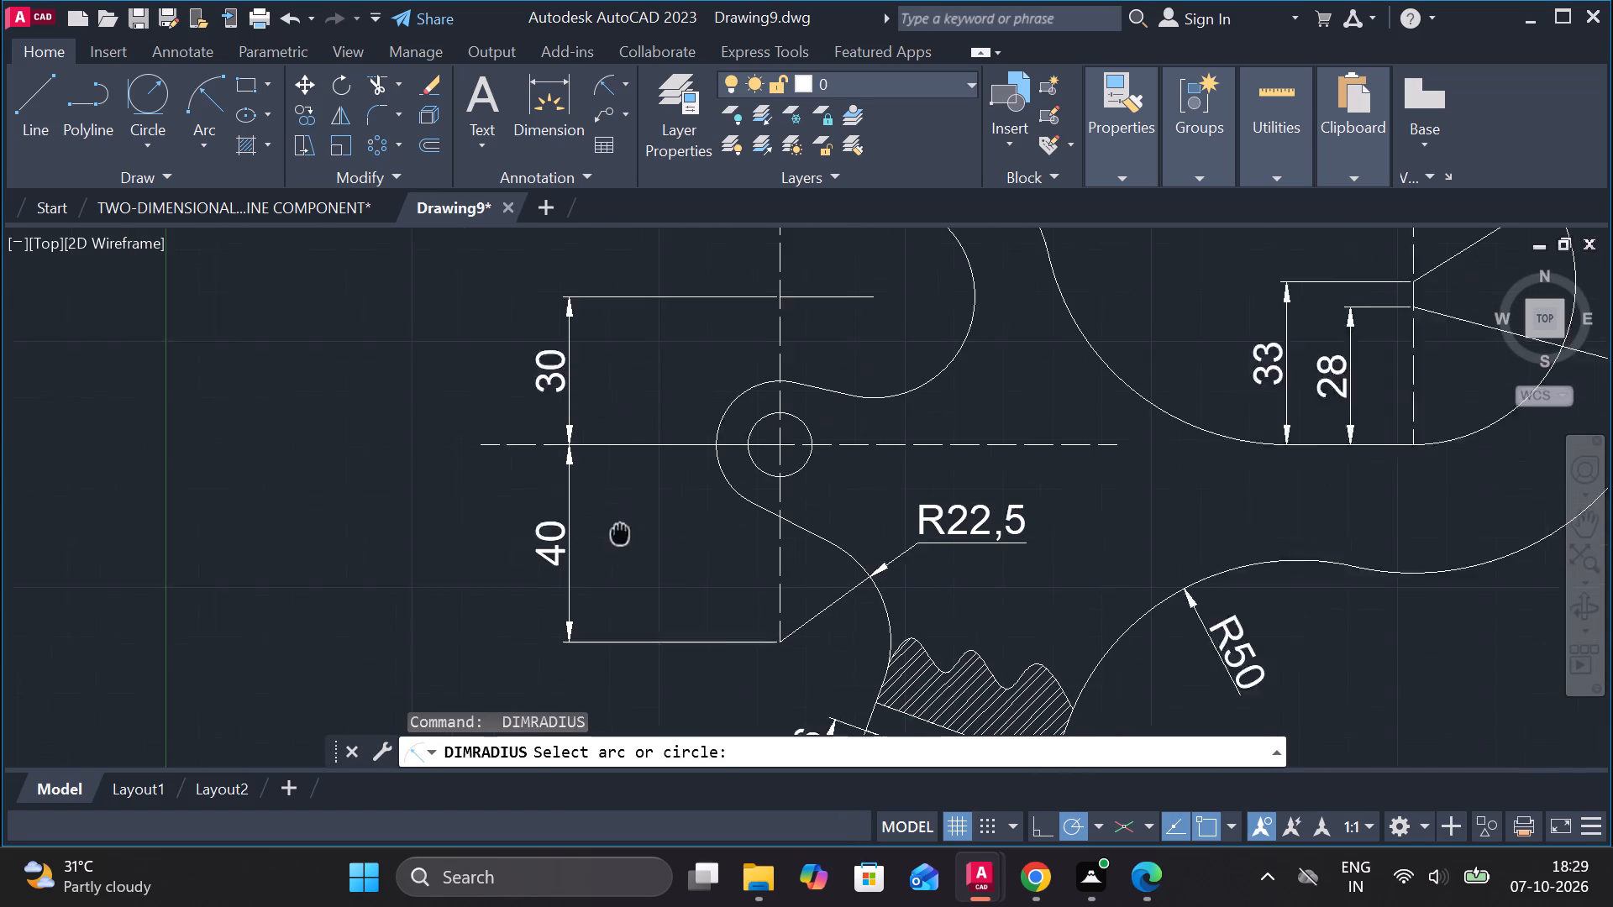
middle_drag(599, 546, 596, 548)
click(633, 84)
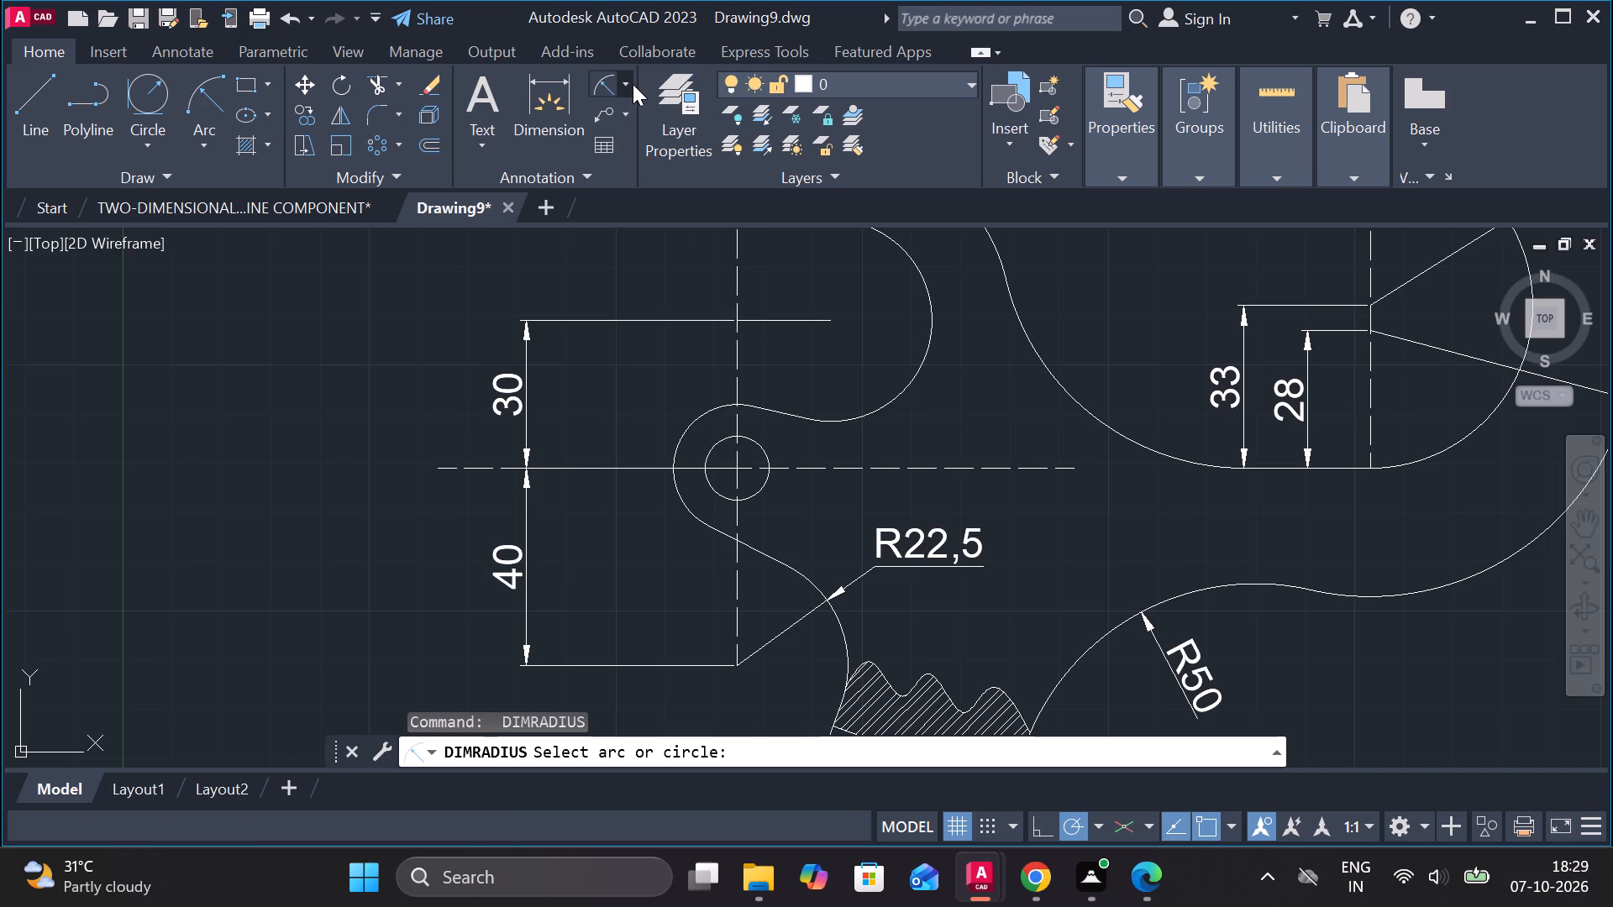
click(679, 388)
click(694, 417)
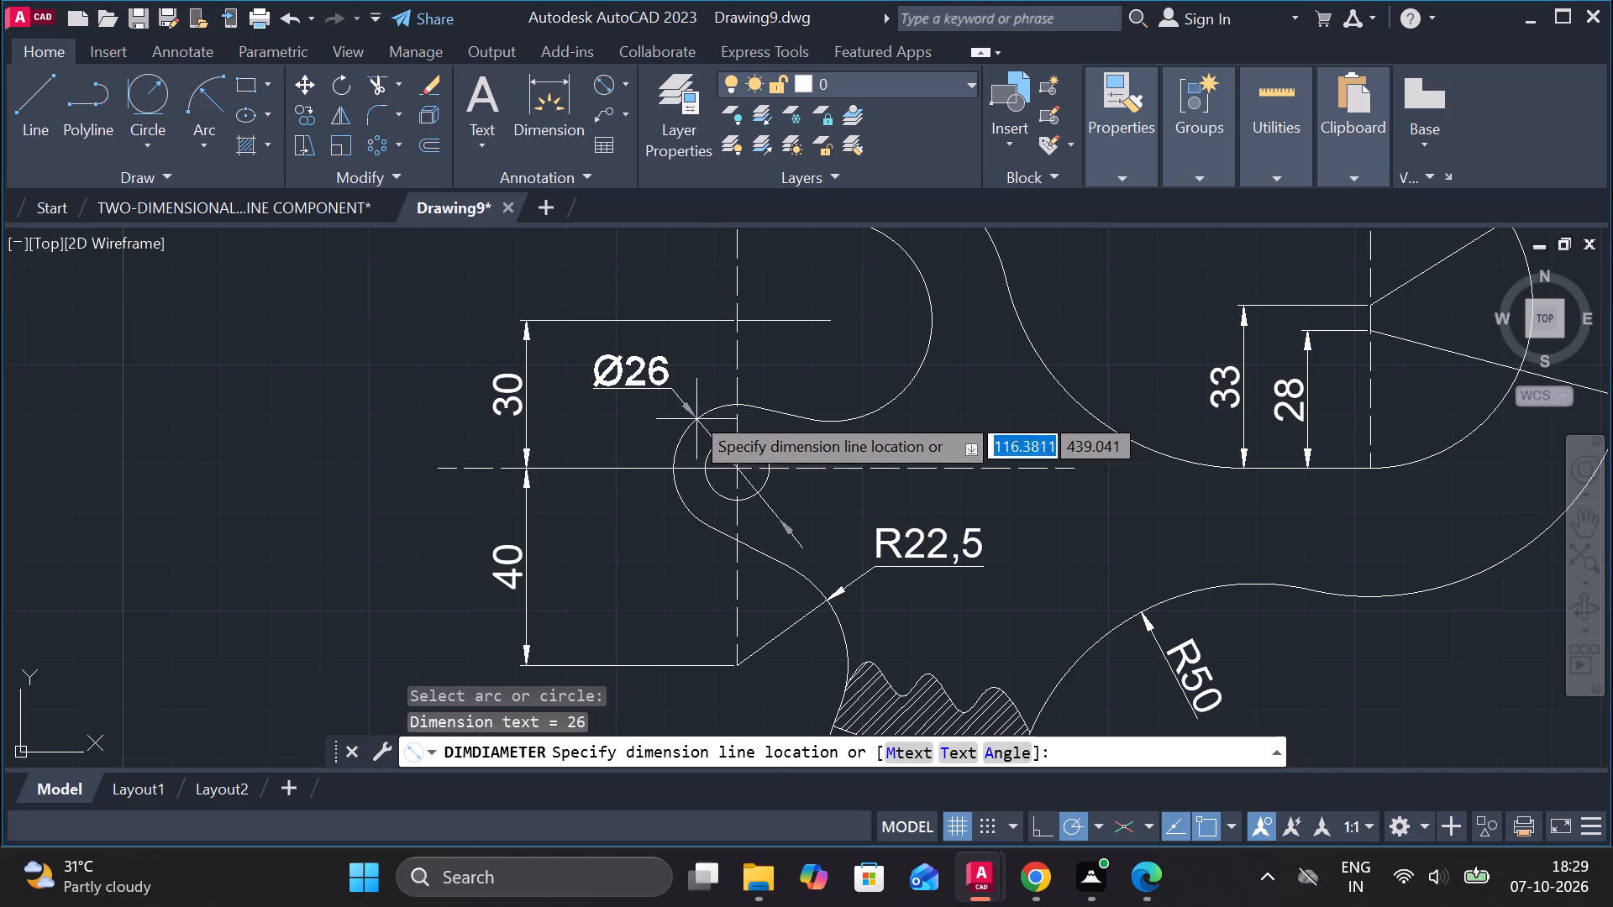
click(681, 400)
scroll(726, 396, down, 1)
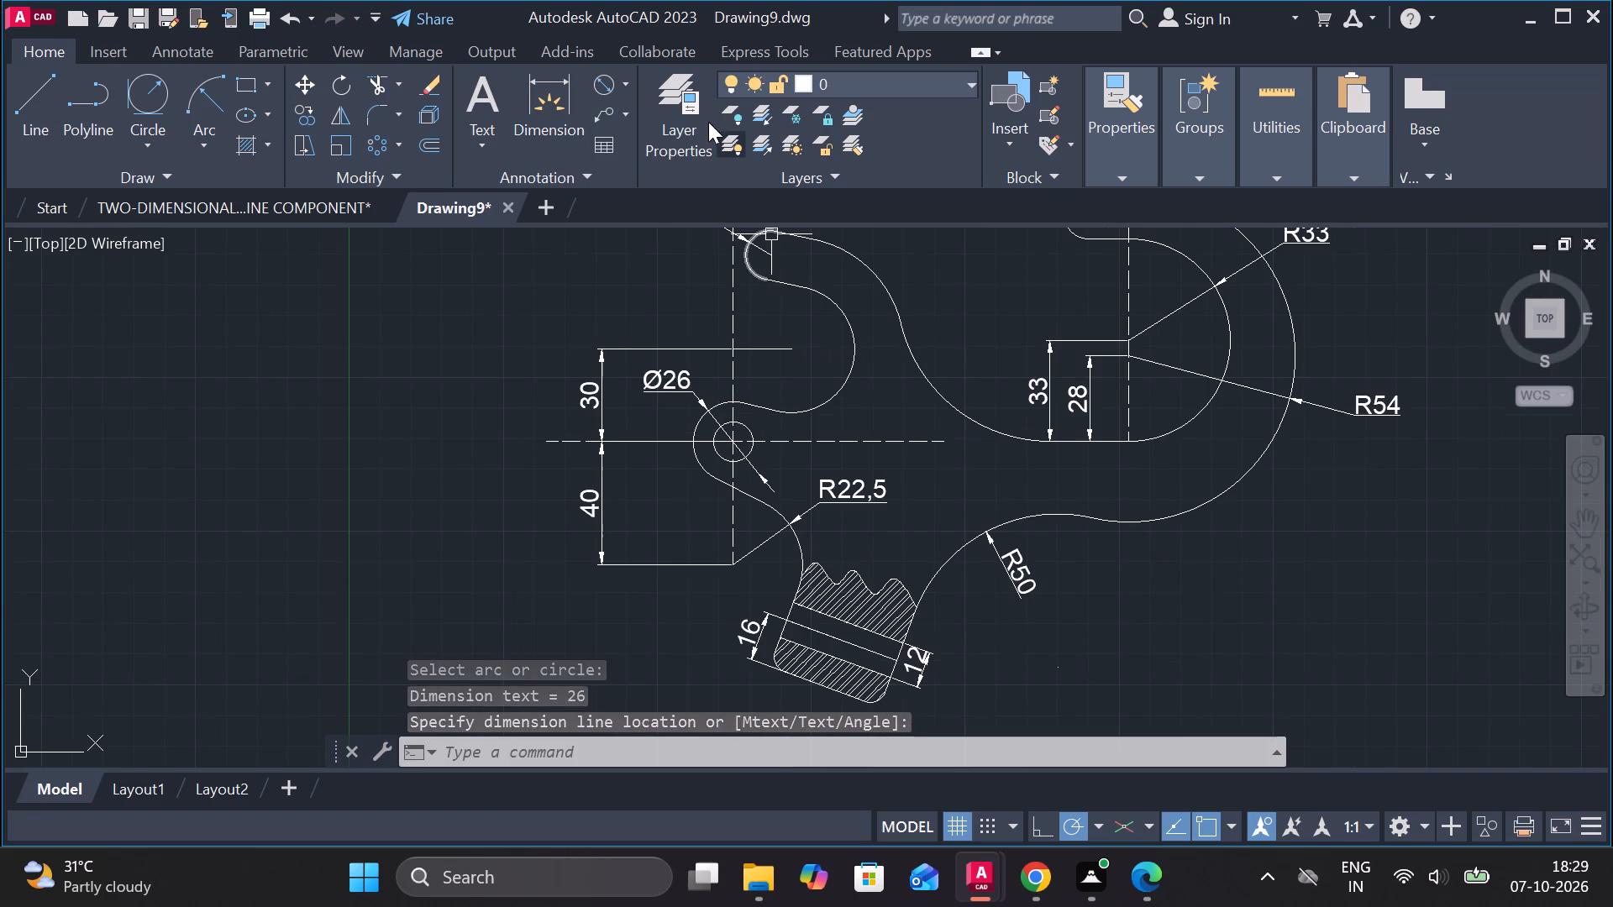
Add a horizontal linear dimension from the small hook's dashed vertical centreline to the end of the short horizontal line above the boss.
click(622, 85)
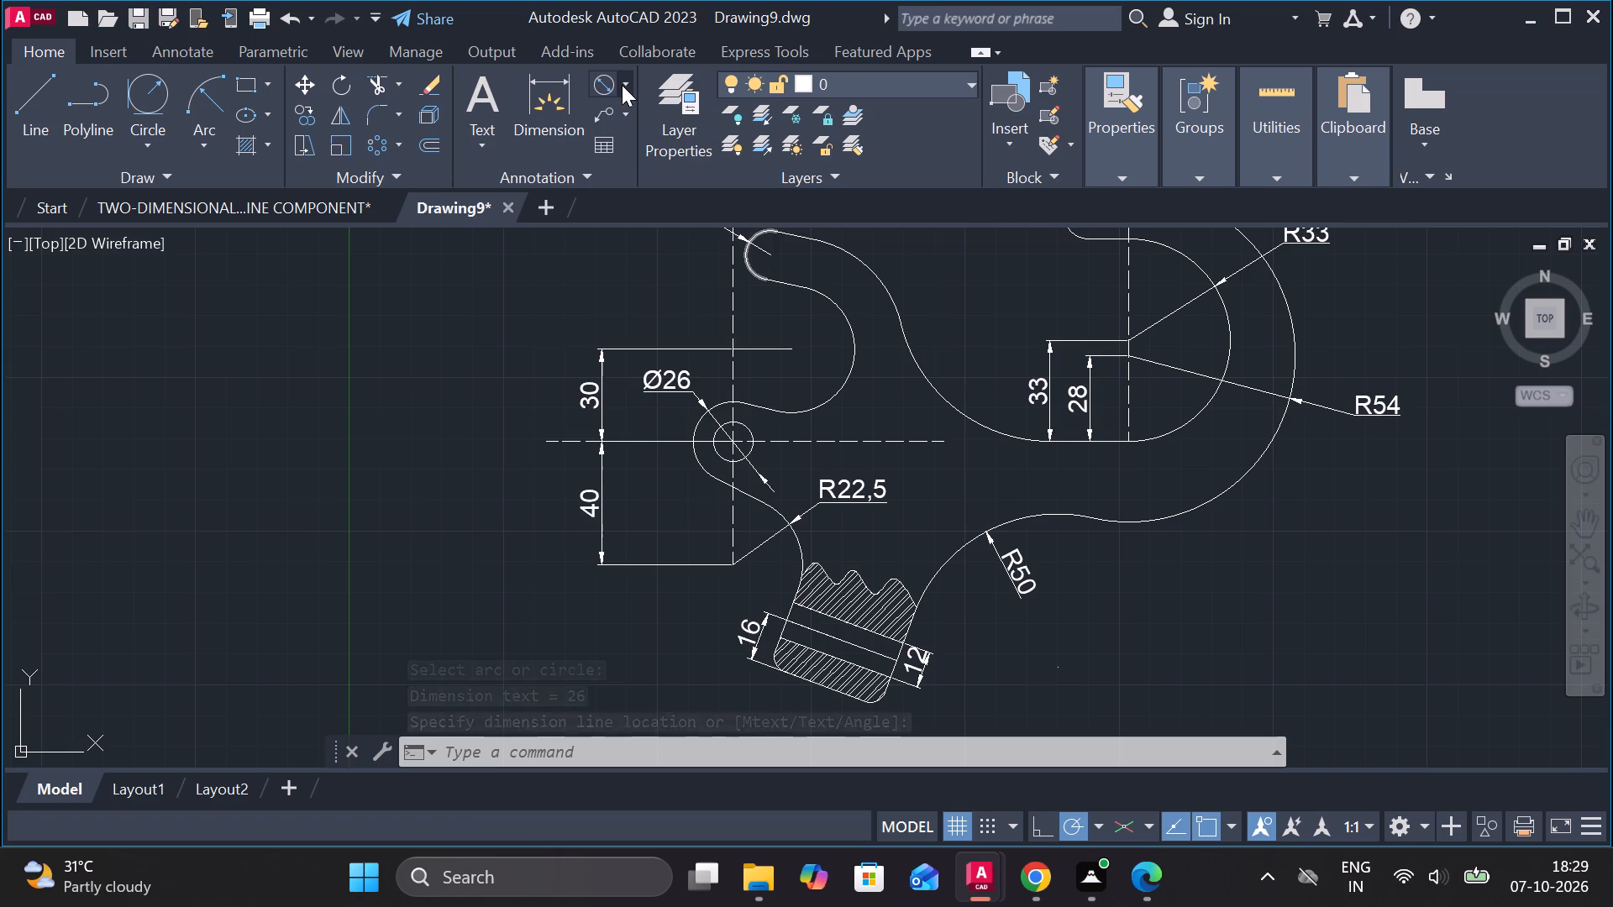
click(652, 144)
scroll(856, 365, up, 1)
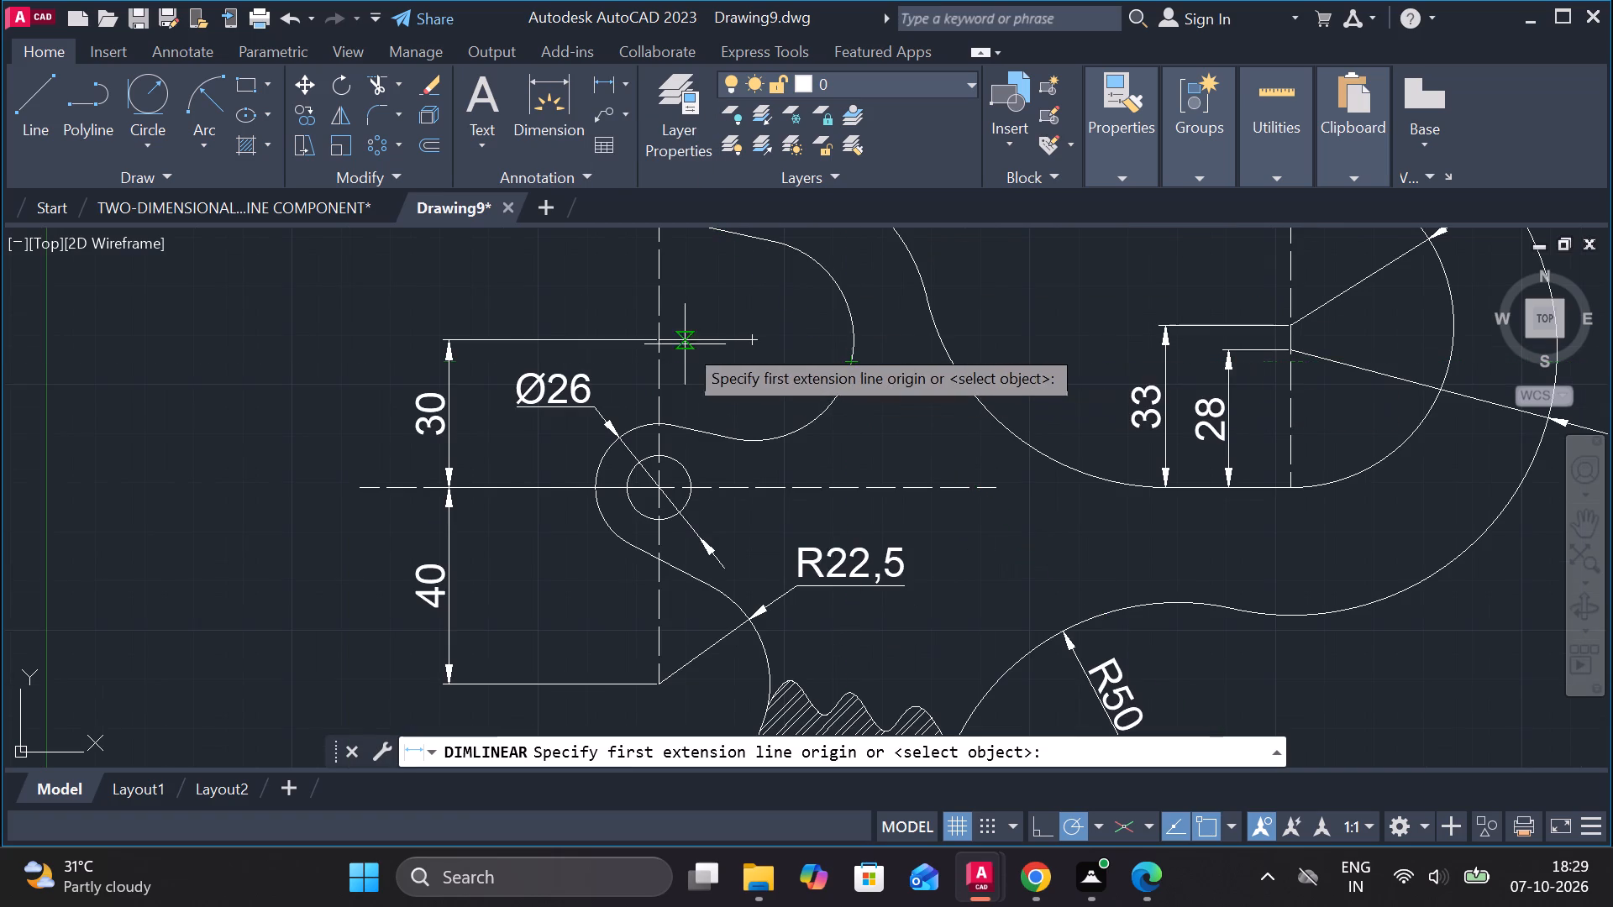
click(665, 336)
click(754, 338)
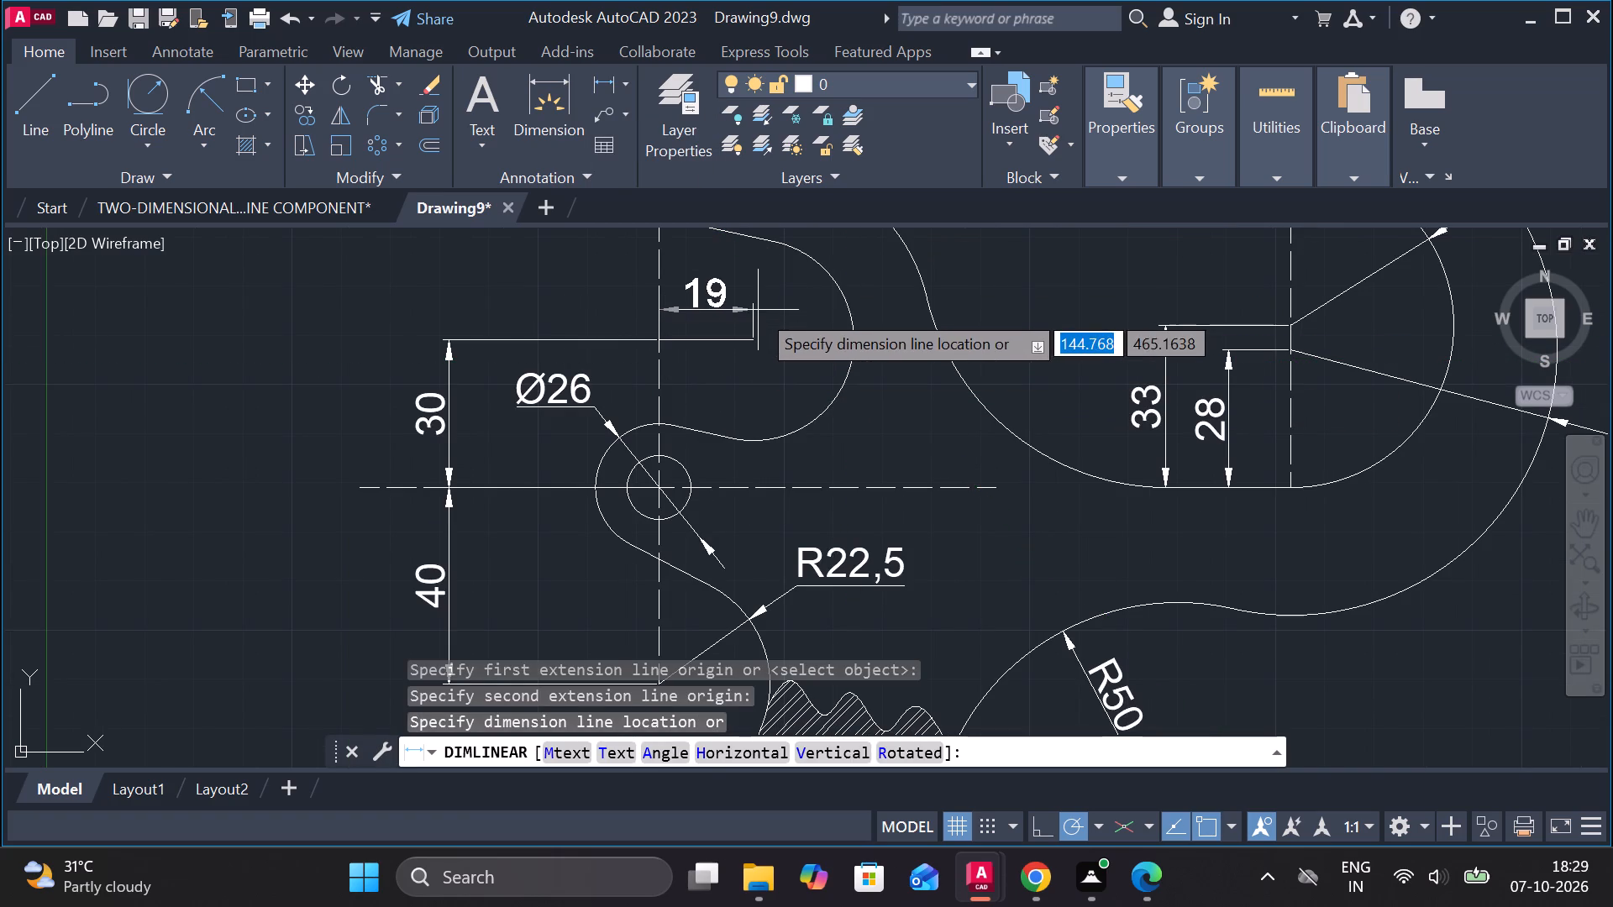
click(758, 310)
scroll(758, 310, down, 1)
middle_drag(808, 311, 796, 342)
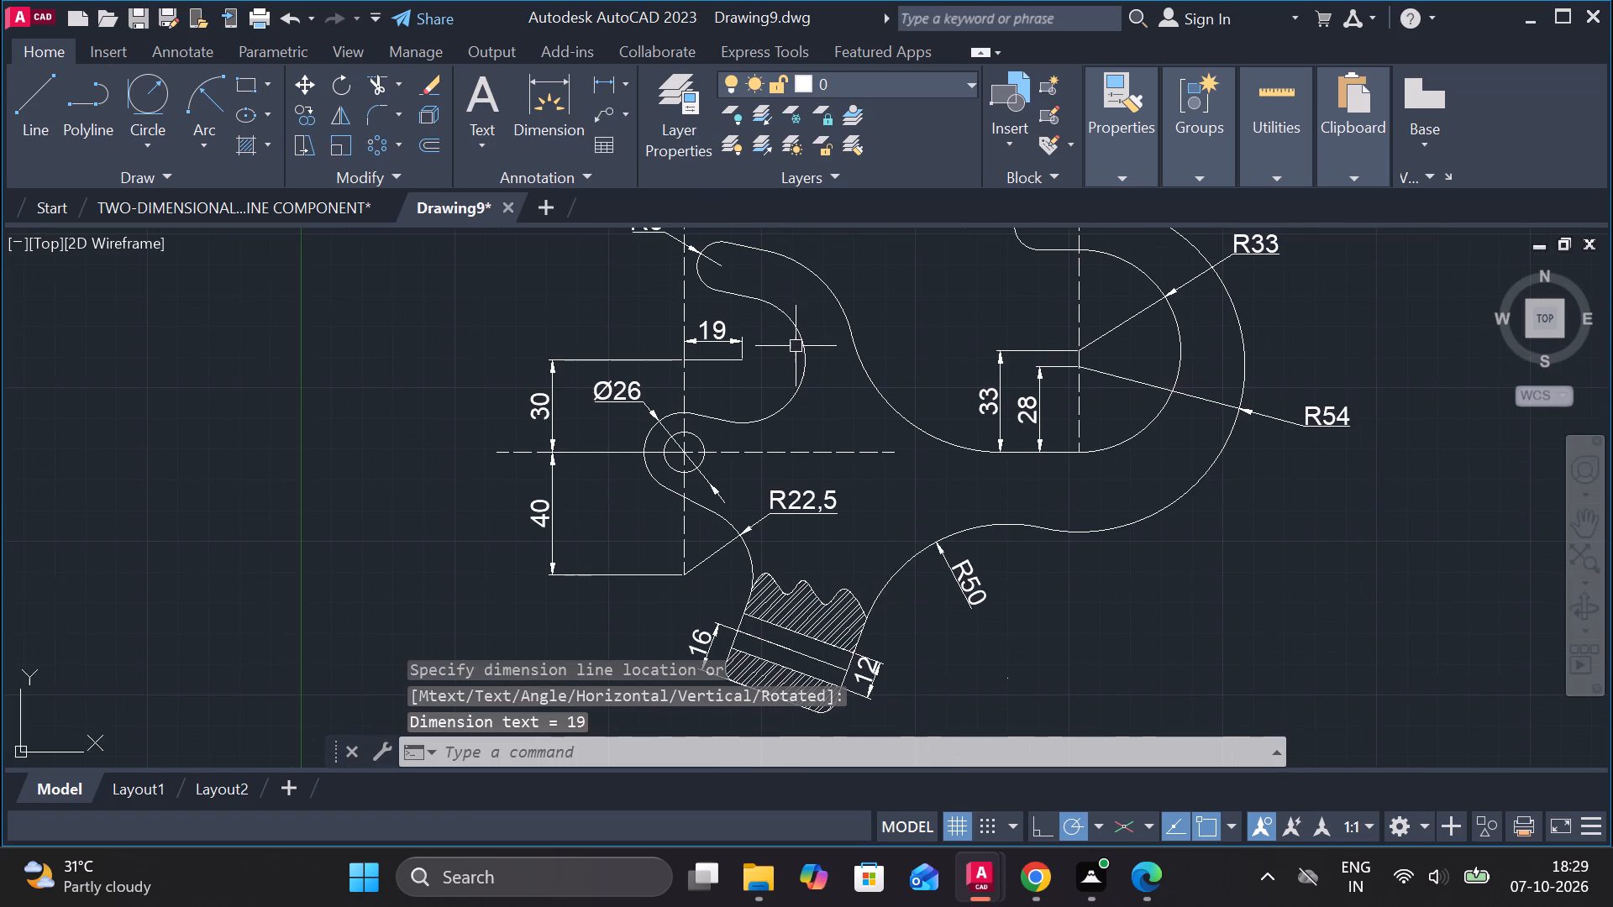
scroll(796, 346, down, 1)
Add a radius dimension to the small hook's outer arc, placing its text above the gap between the hooks.
click(625, 80)
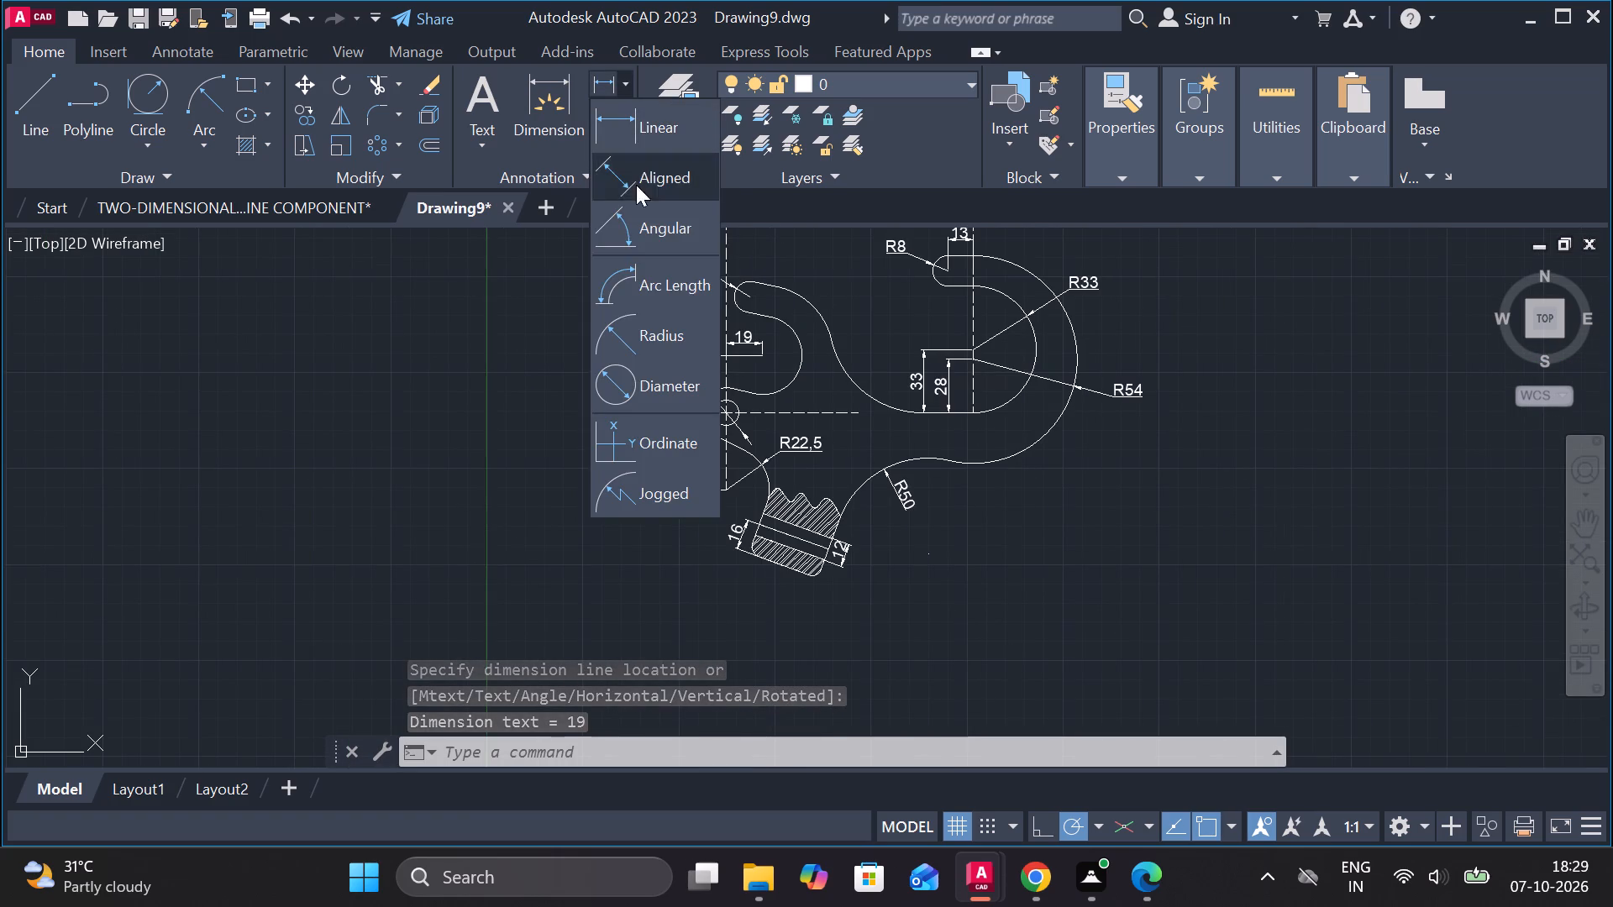
click(651, 329)
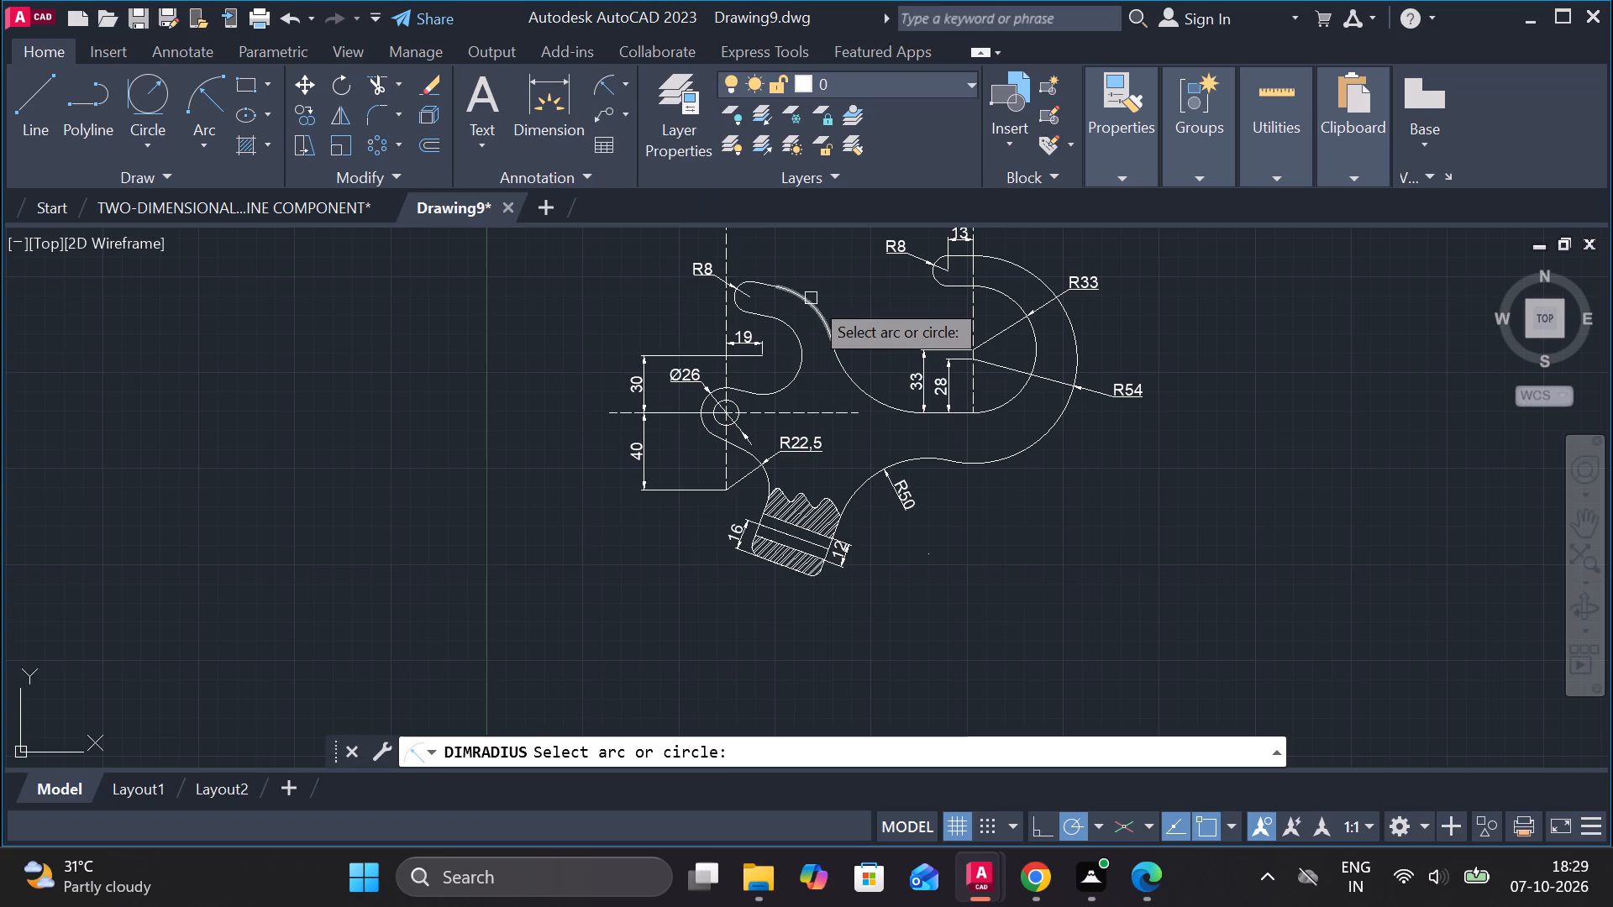
click(811, 298)
click(843, 282)
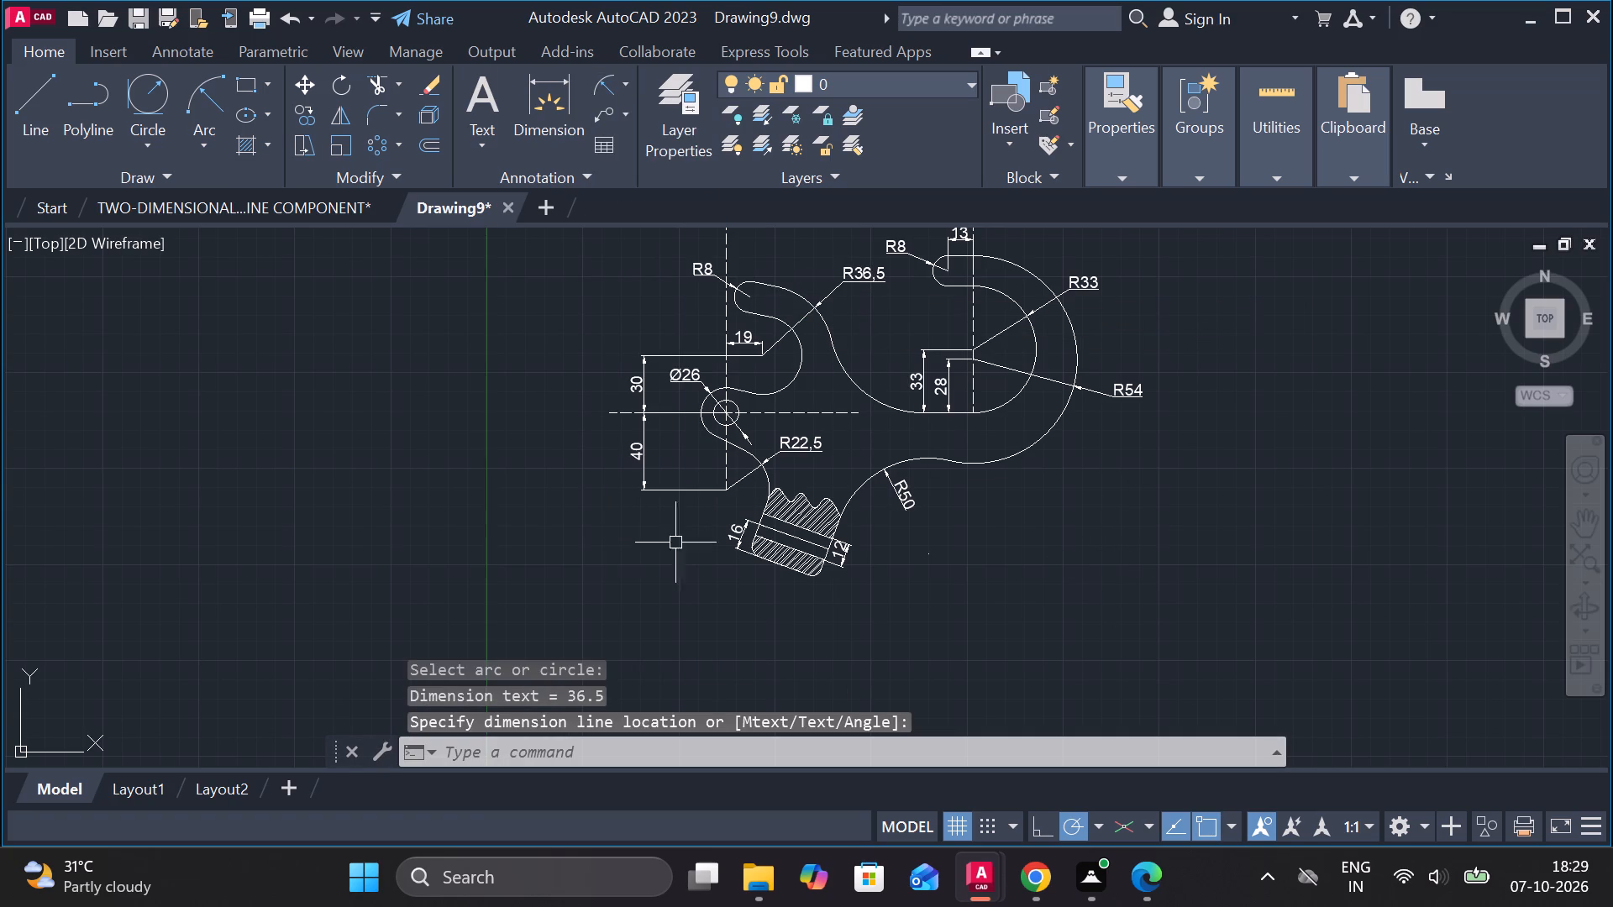
Add a vertical linear dimension from the large-hook-side end of the stem's middle slanted line up to the horizontal dashed centreline.
click(628, 89)
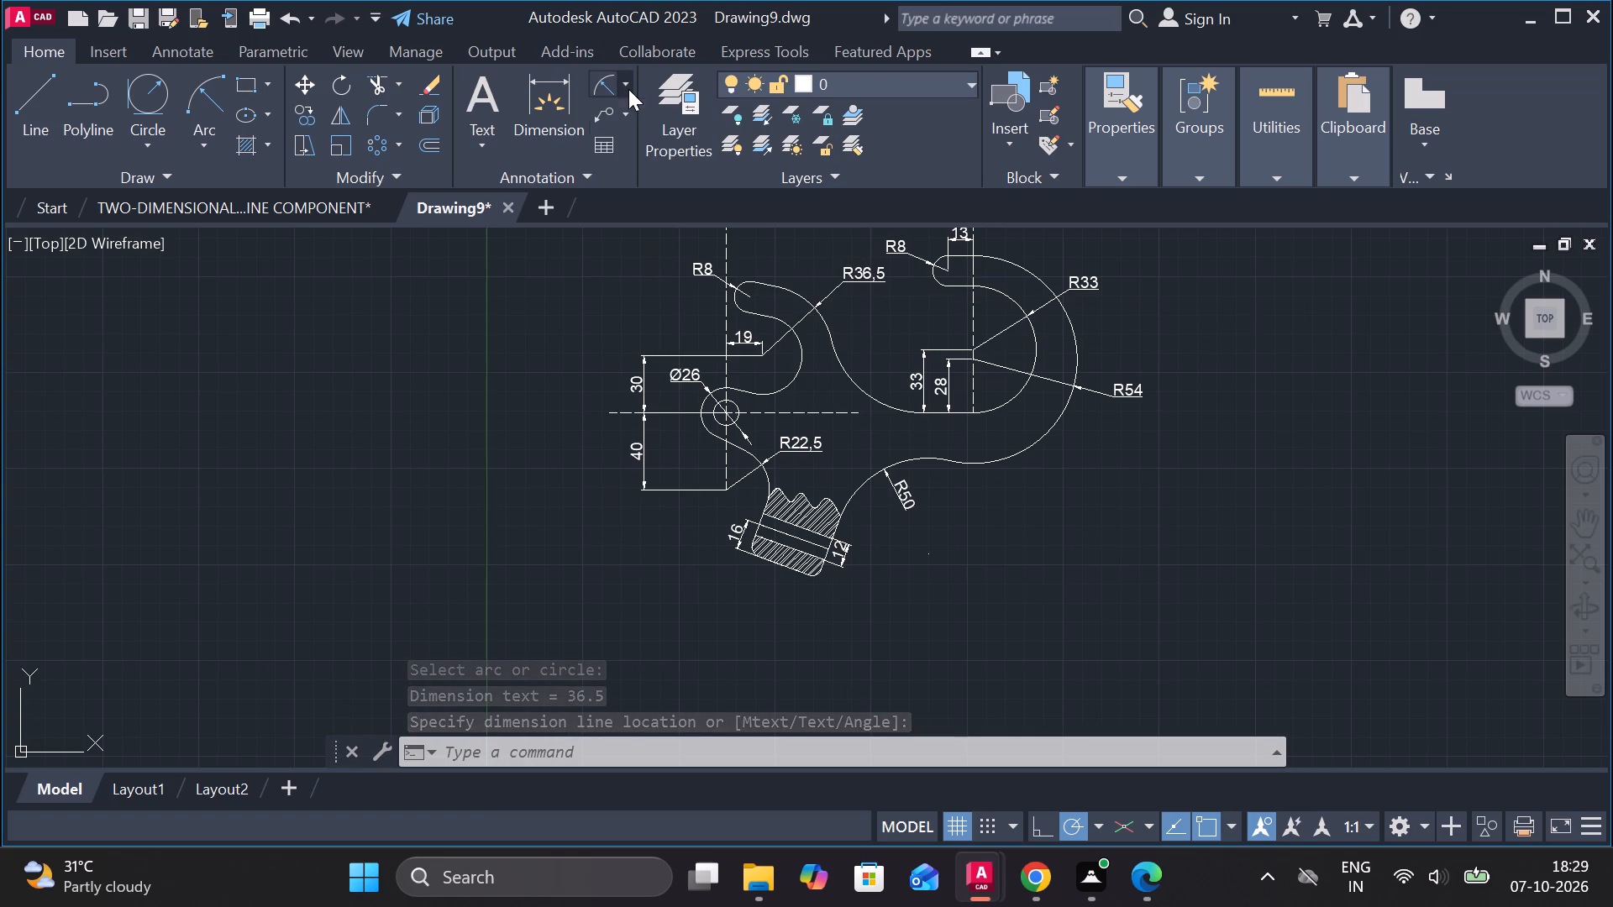
click(668, 137)
scroll(901, 575, up, 1)
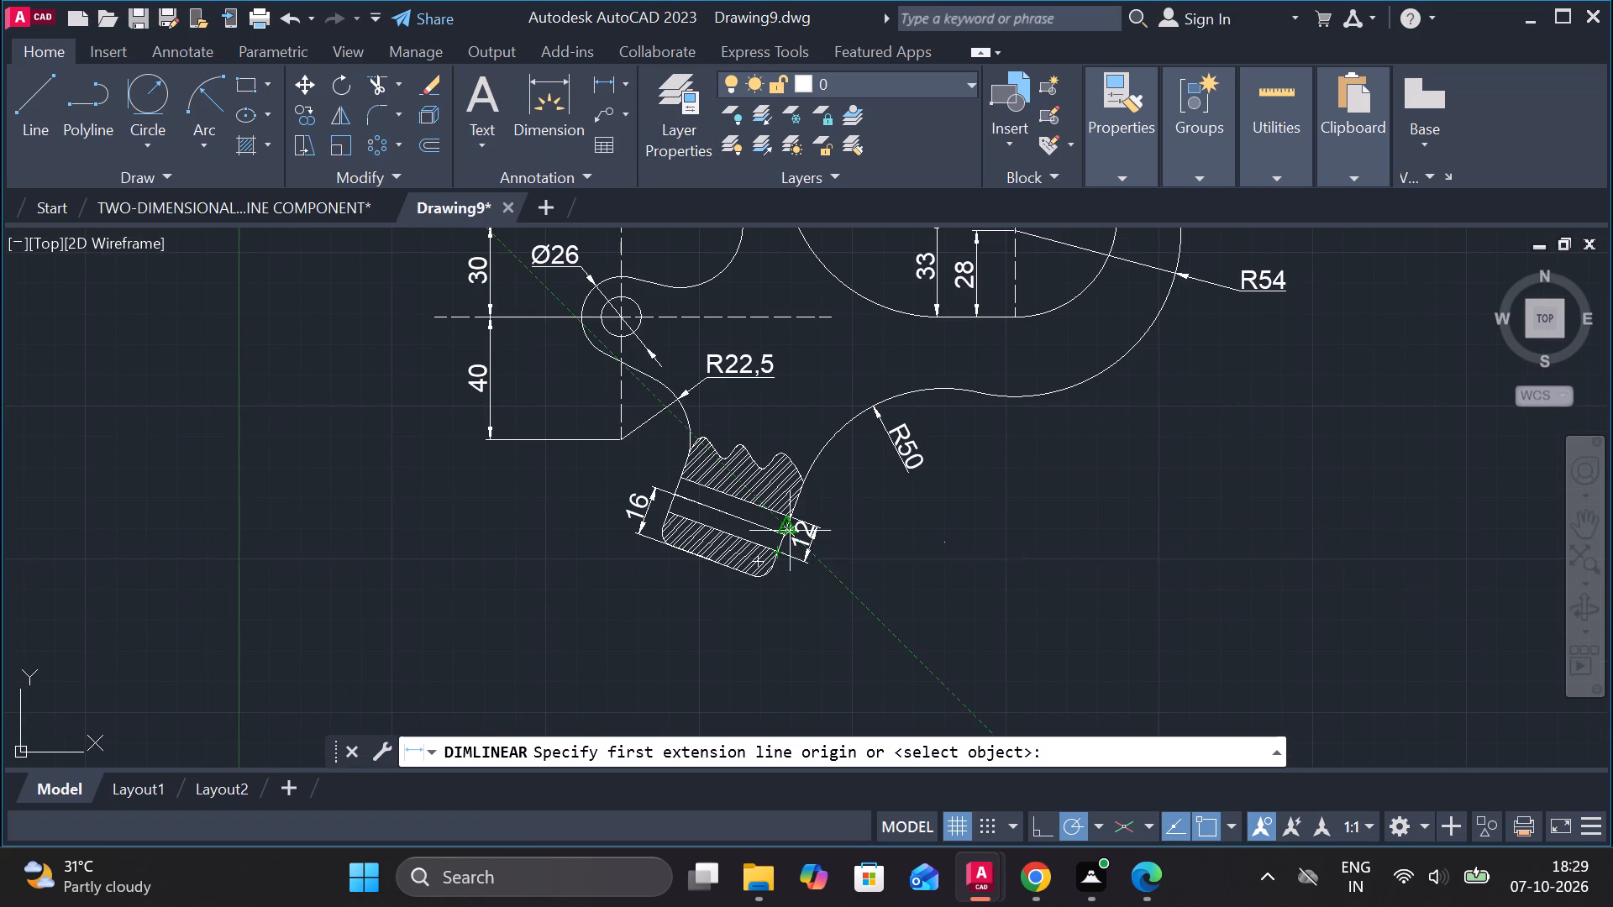
scroll(789, 532, up, 3)
click(754, 557)
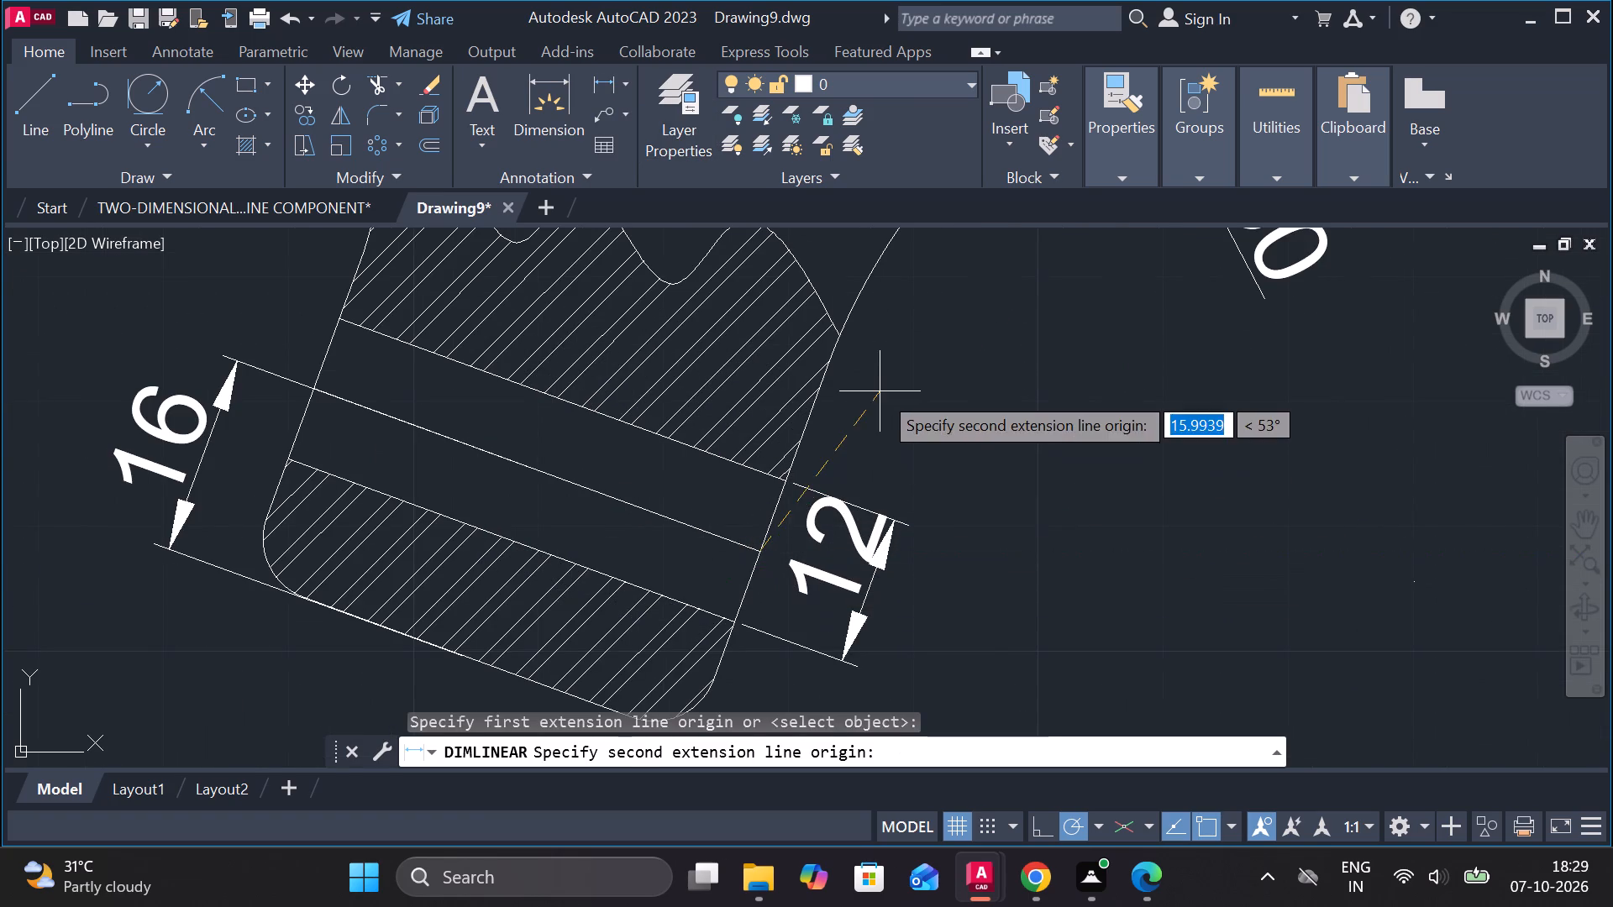
middle_drag(883, 390, 887, 488)
scroll(775, 355, down, 2)
middle_drag(775, 318, 748, 632)
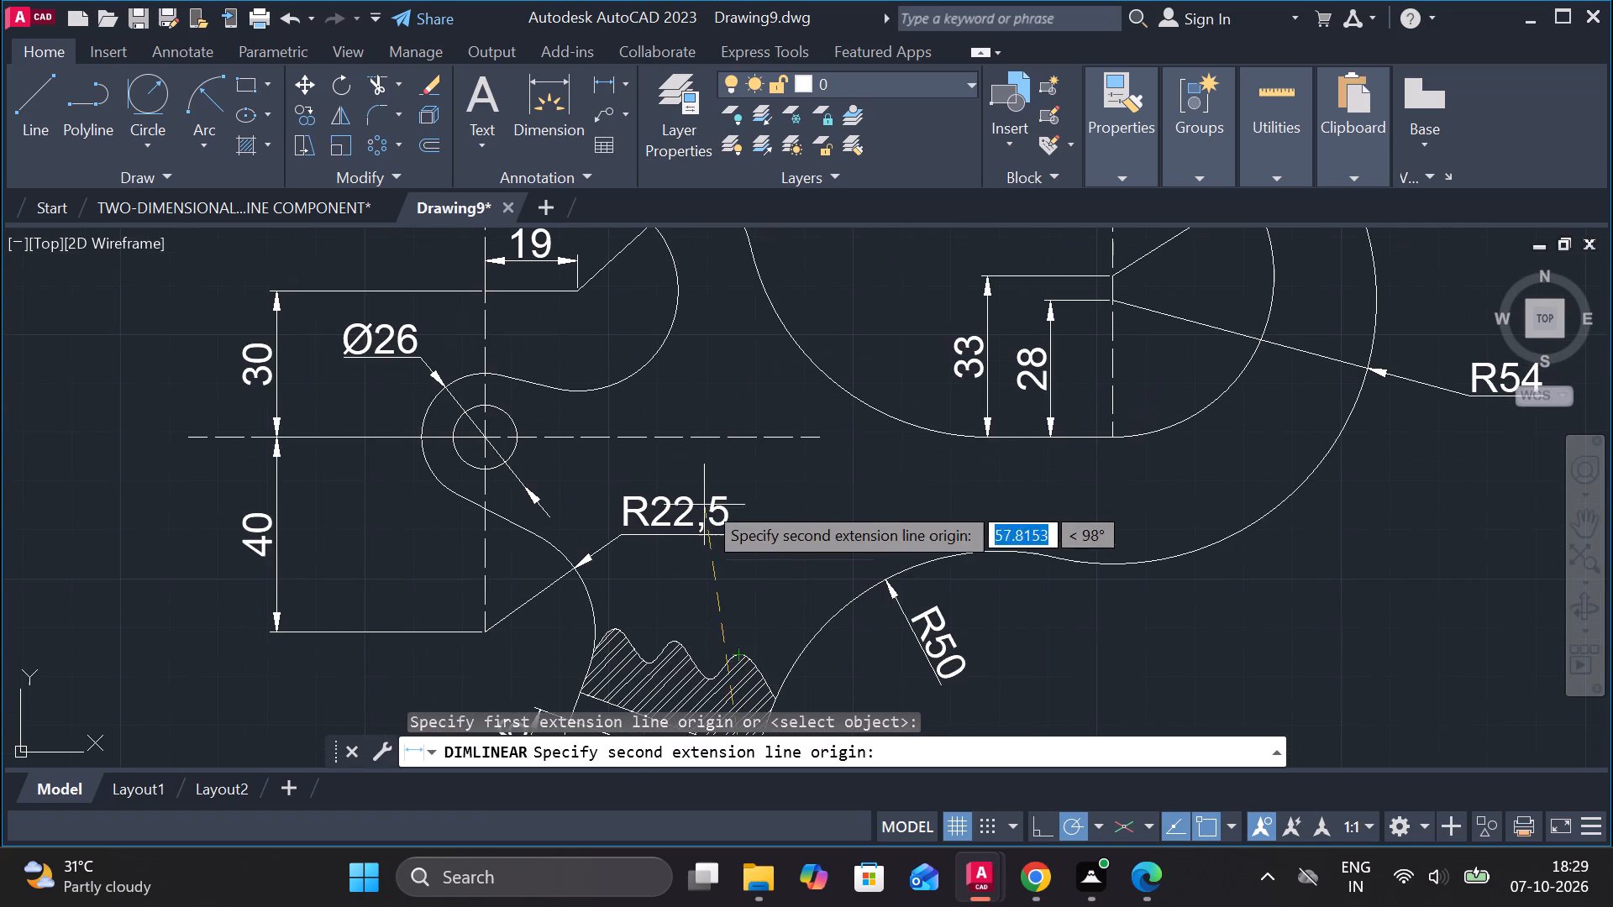
click(754, 433)
scroll(859, 481, down, 1)
middle_drag(859, 481, 858, 385)
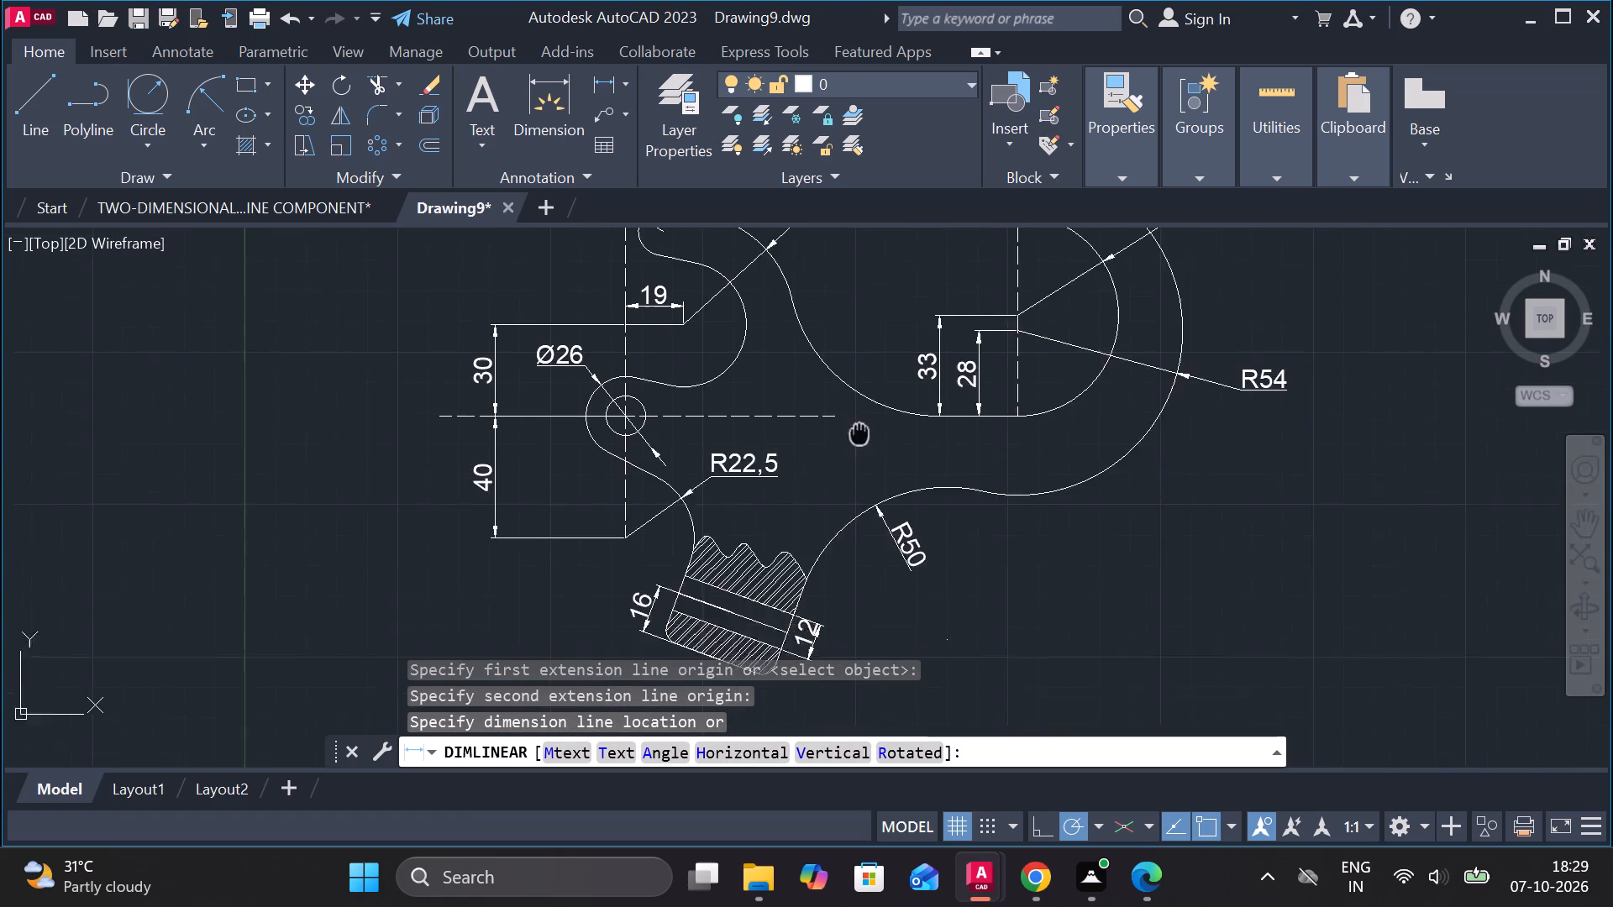
middle_drag(858, 385, 858, 369)
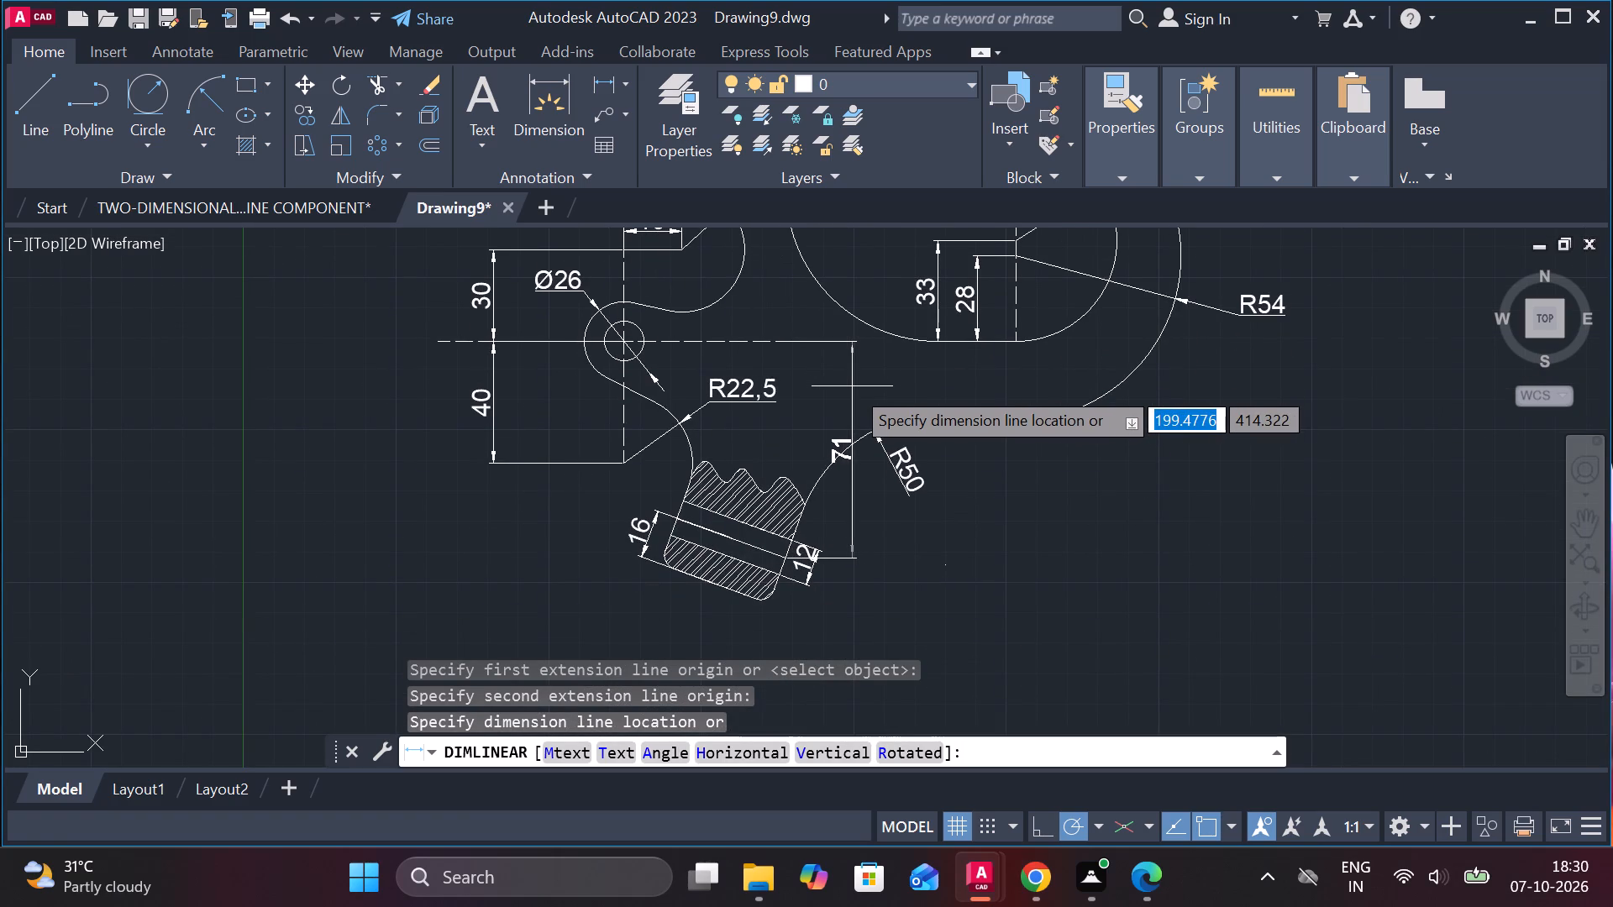
click(852, 386)
scroll(828, 488, up, 1)
middle_drag(828, 499, 802, 421)
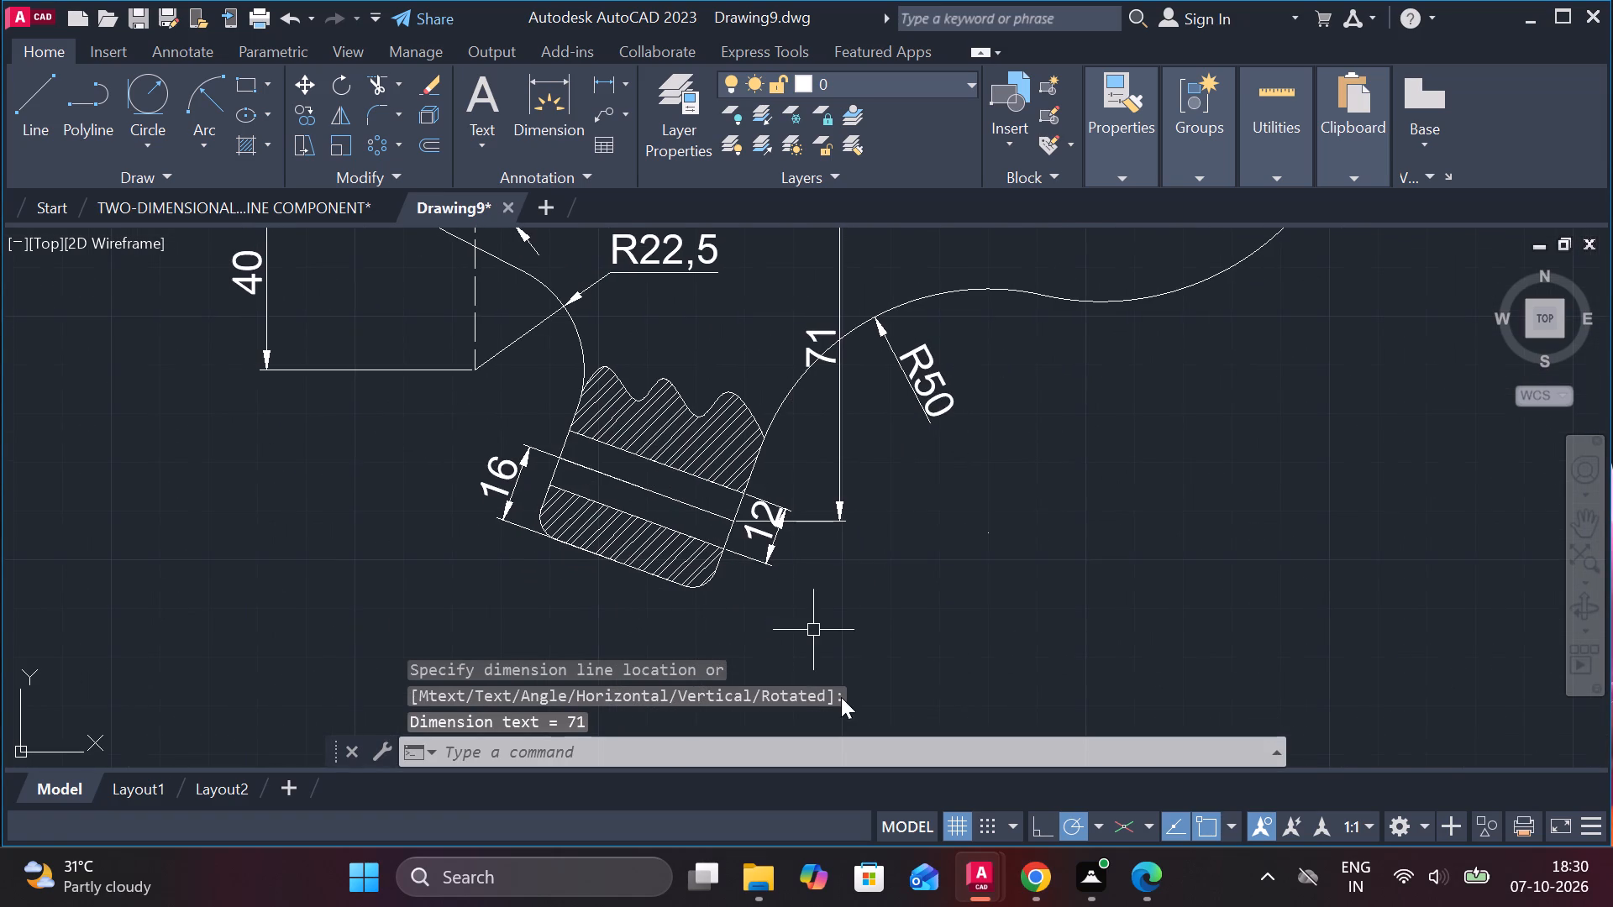
key(Escape)
Move the stem's 12 dimension outward past the vertical stem dimension, with its text back alongside the slanted dimension line.
click(775, 538)
click(776, 526)
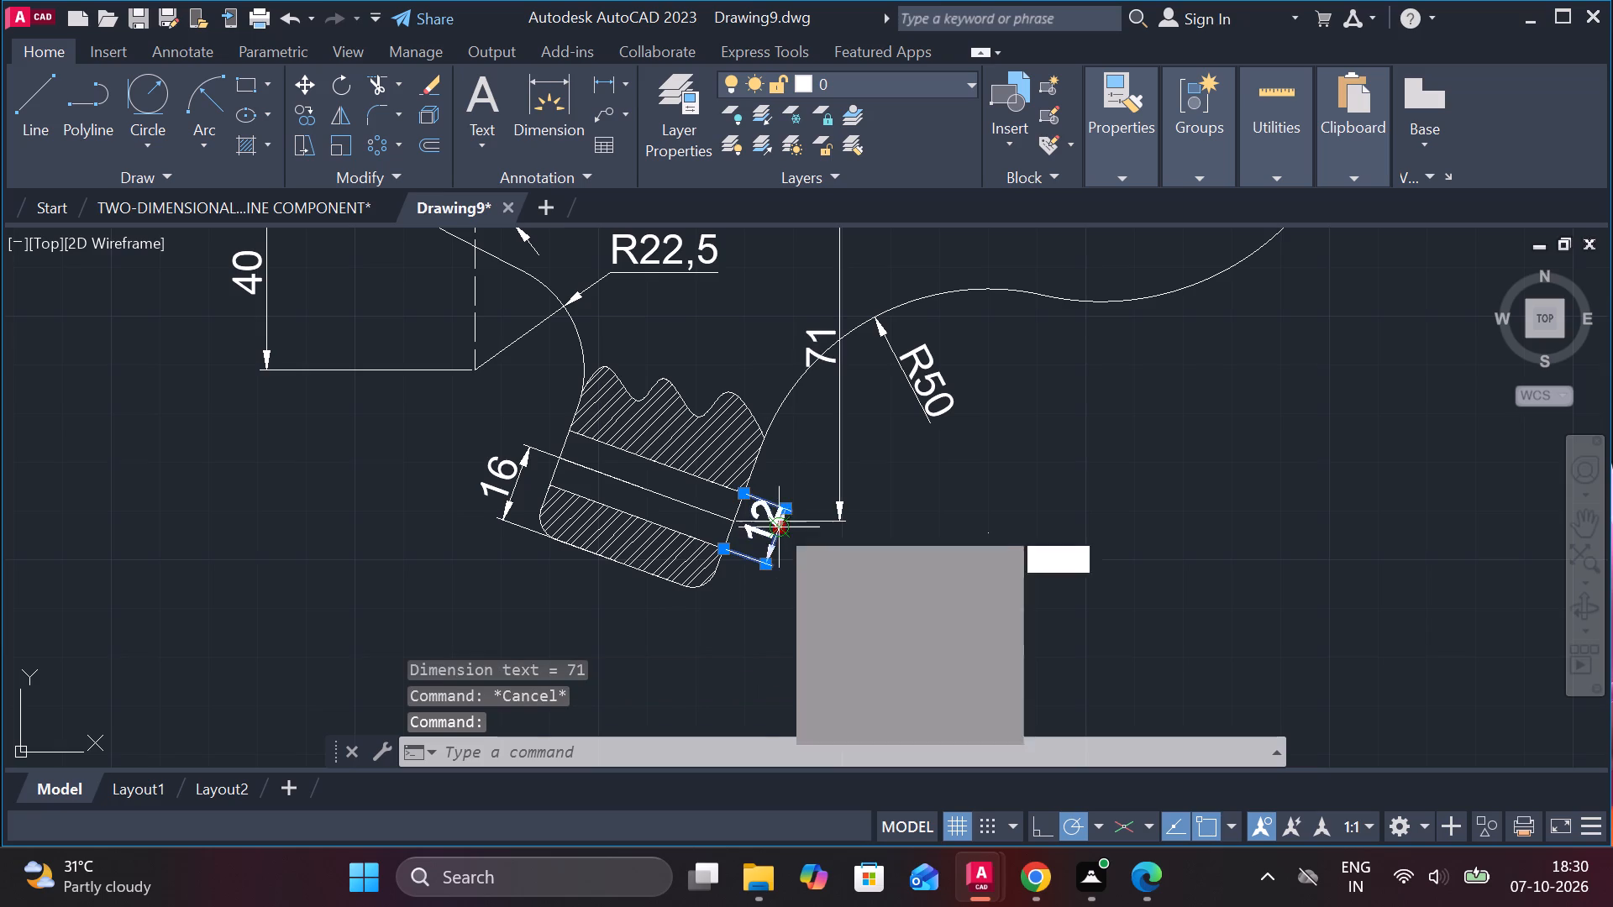
click(912, 547)
key(Escape)
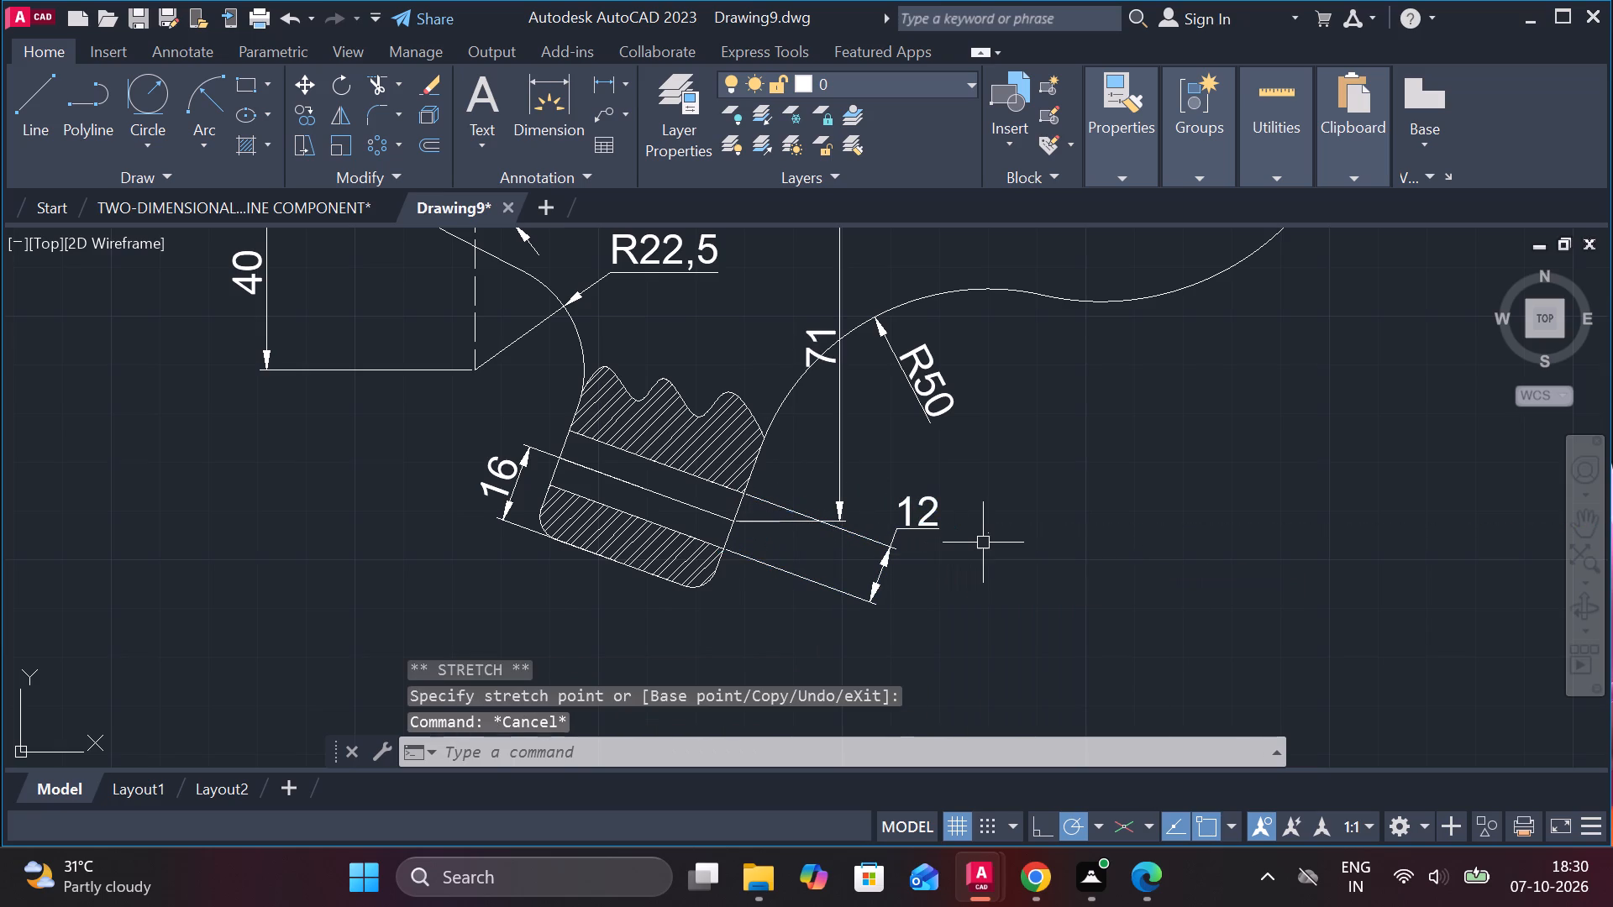
click(938, 510)
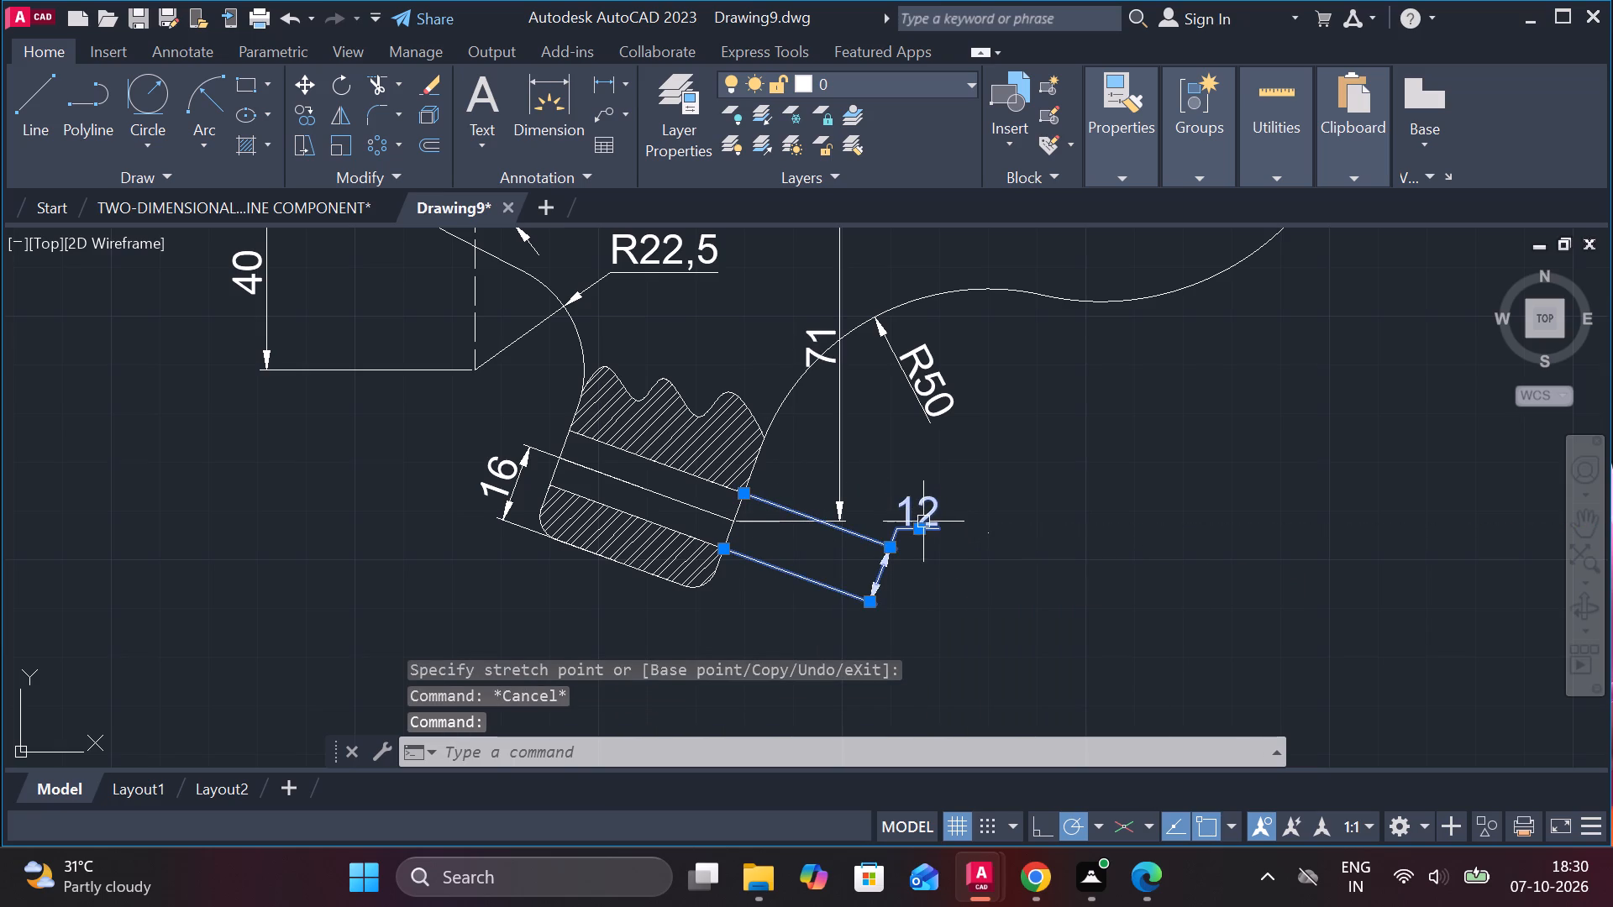
click(923, 532)
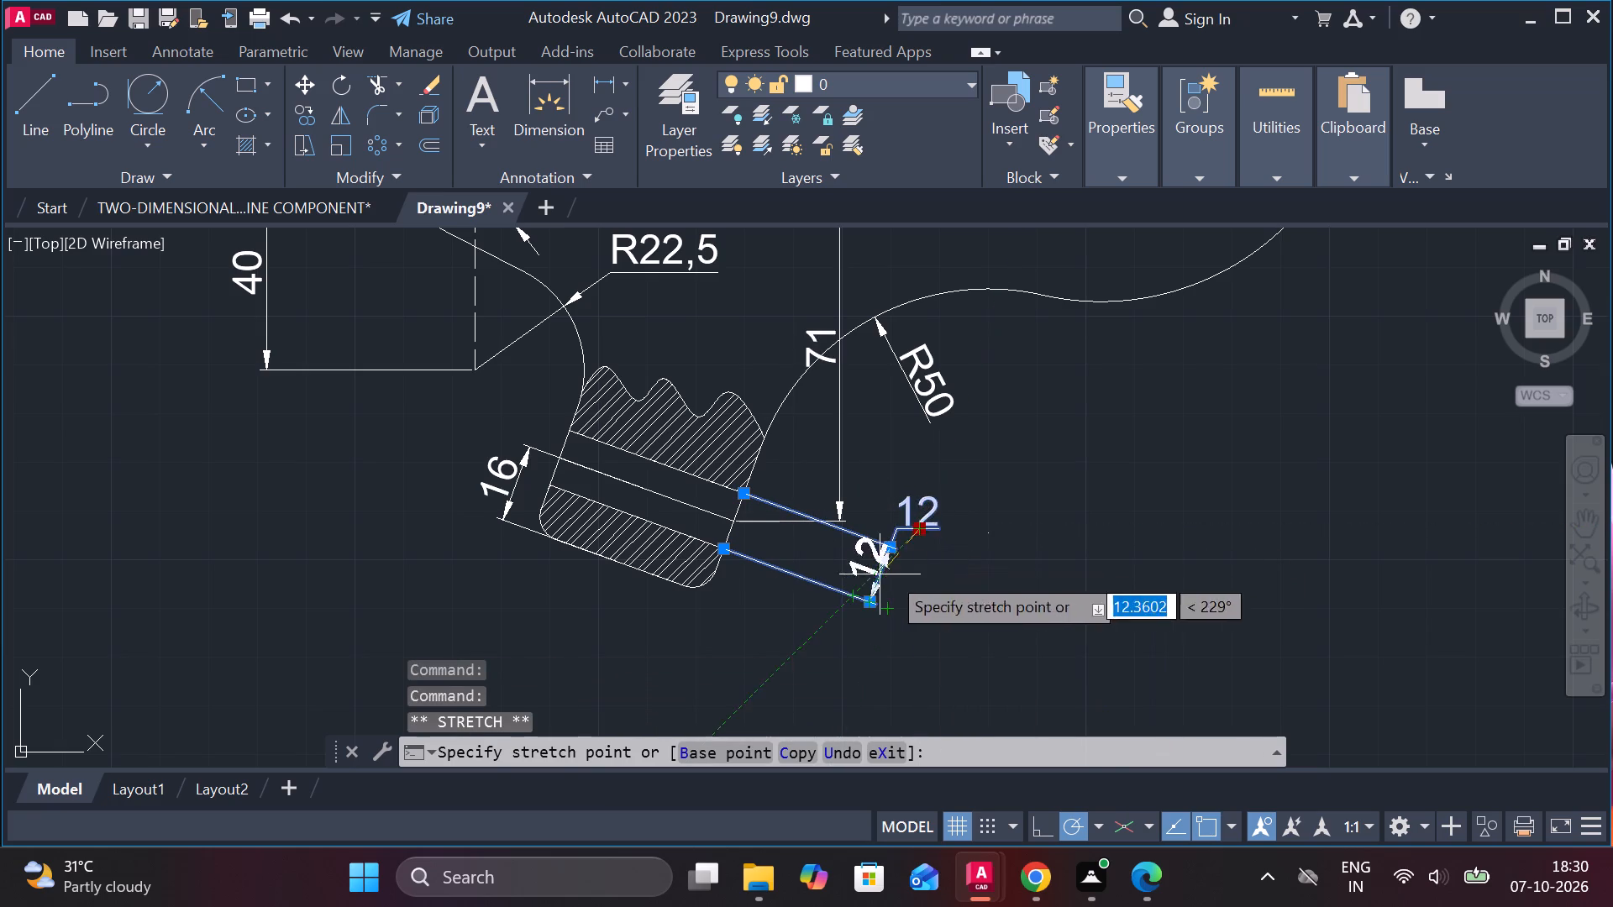
click(863, 569)
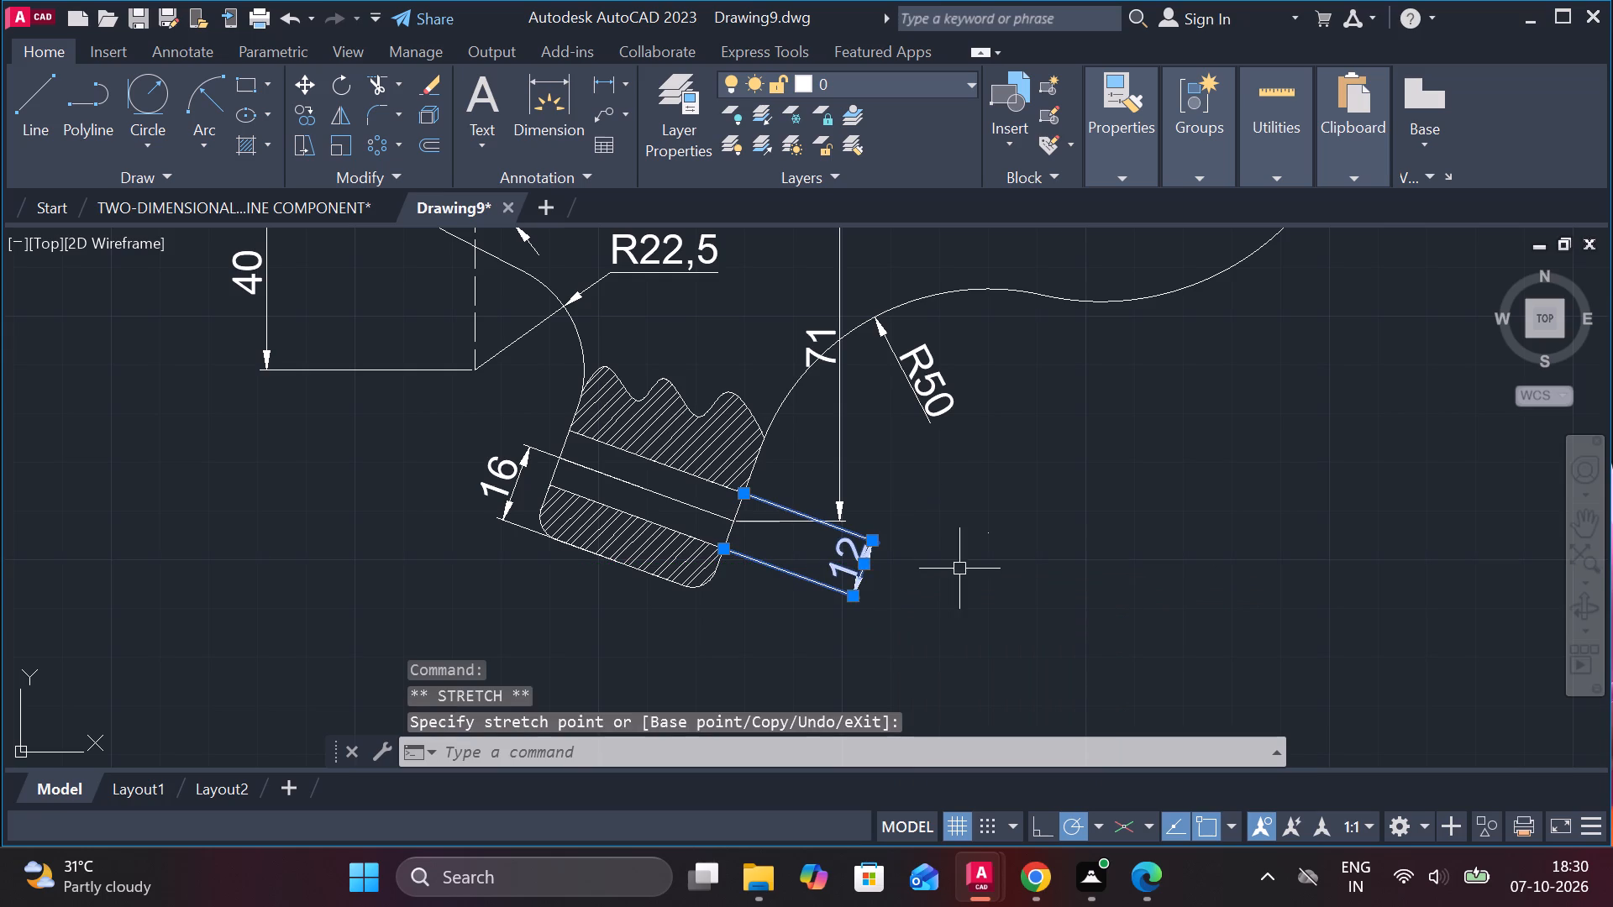
key(Escape)
Add an angular dimension between the stem's boss-side slanted edge and the horizontal dashed centreline, with its arc outside the vertical 40 dimension.
middle_drag(948, 558, 987, 576)
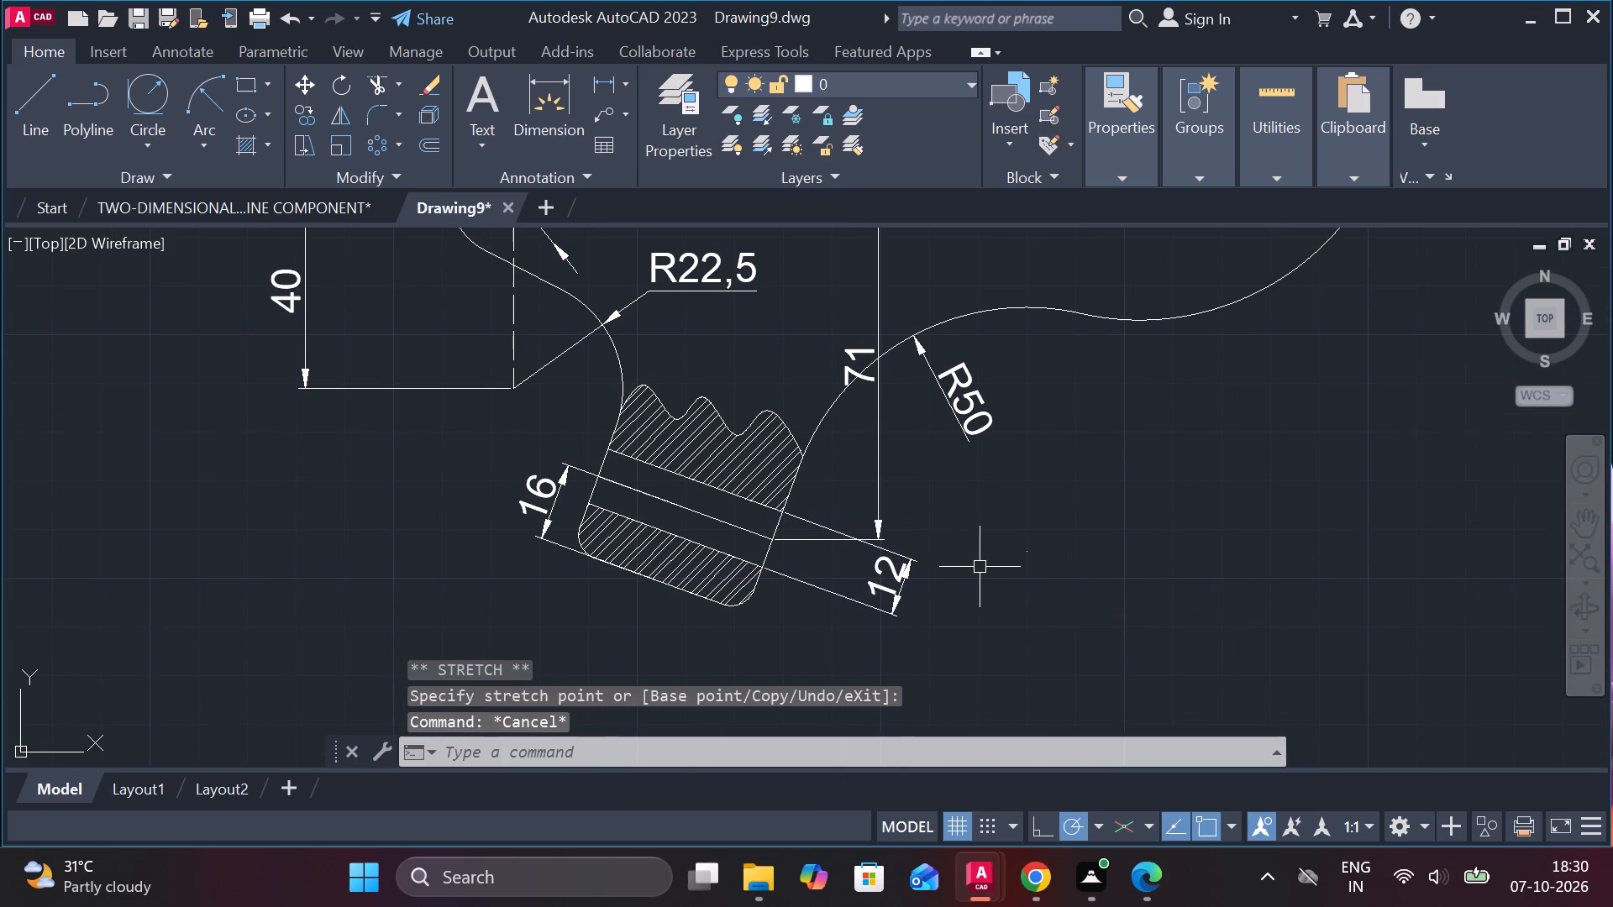
middle_drag(990, 559, 1056, 613)
scroll(1062, 598, down, 1)
middle_drag(1065, 592, 1074, 627)
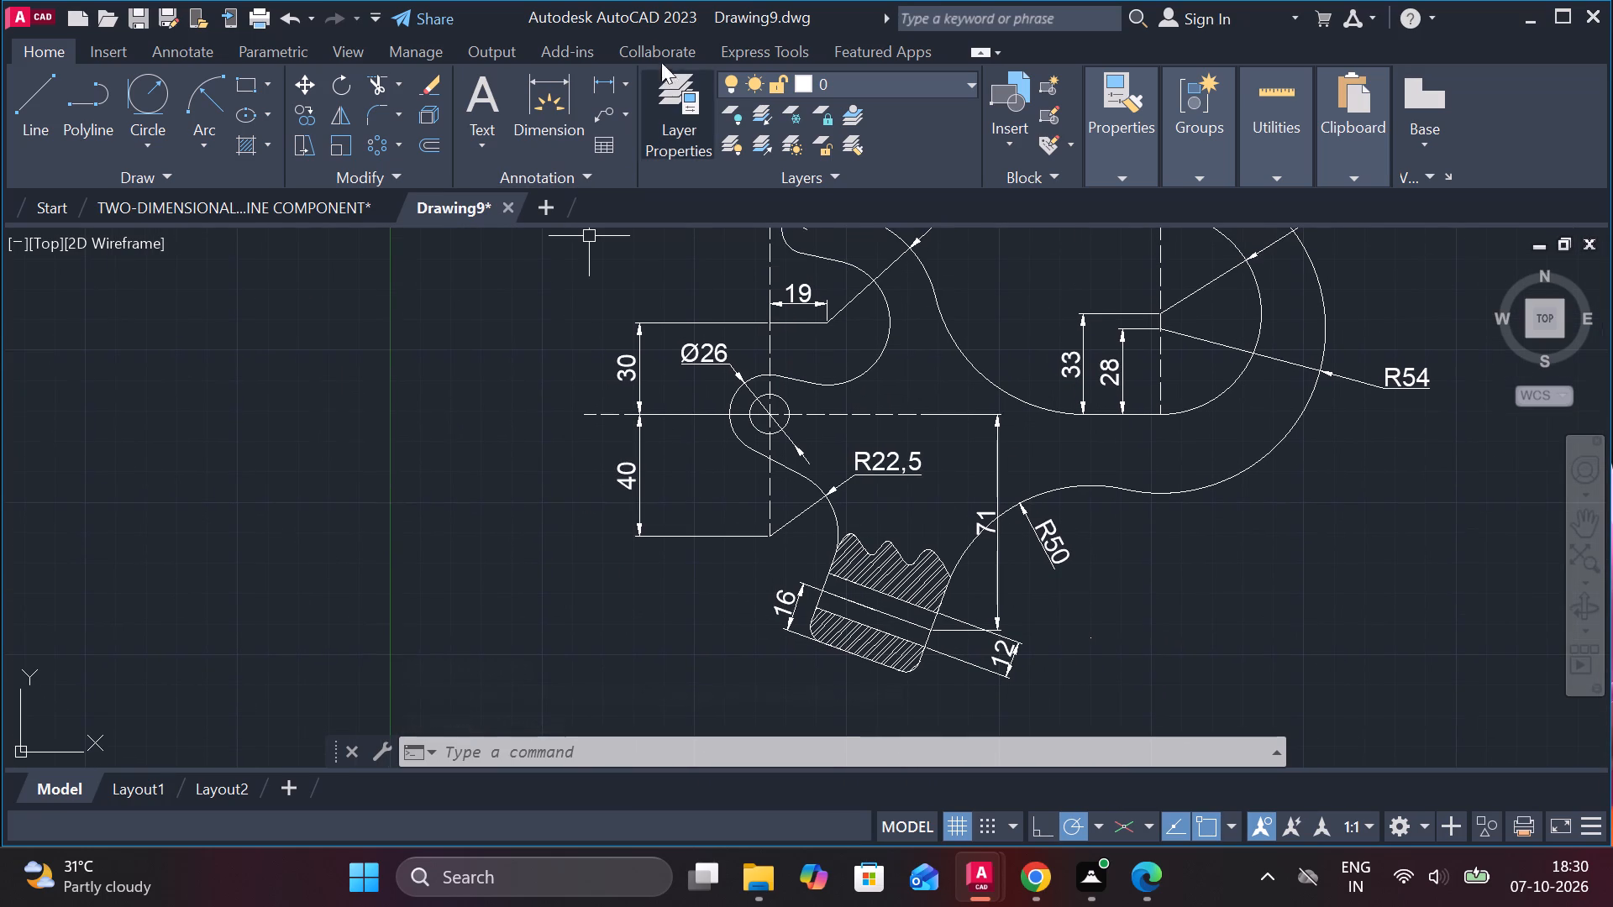
click(621, 84)
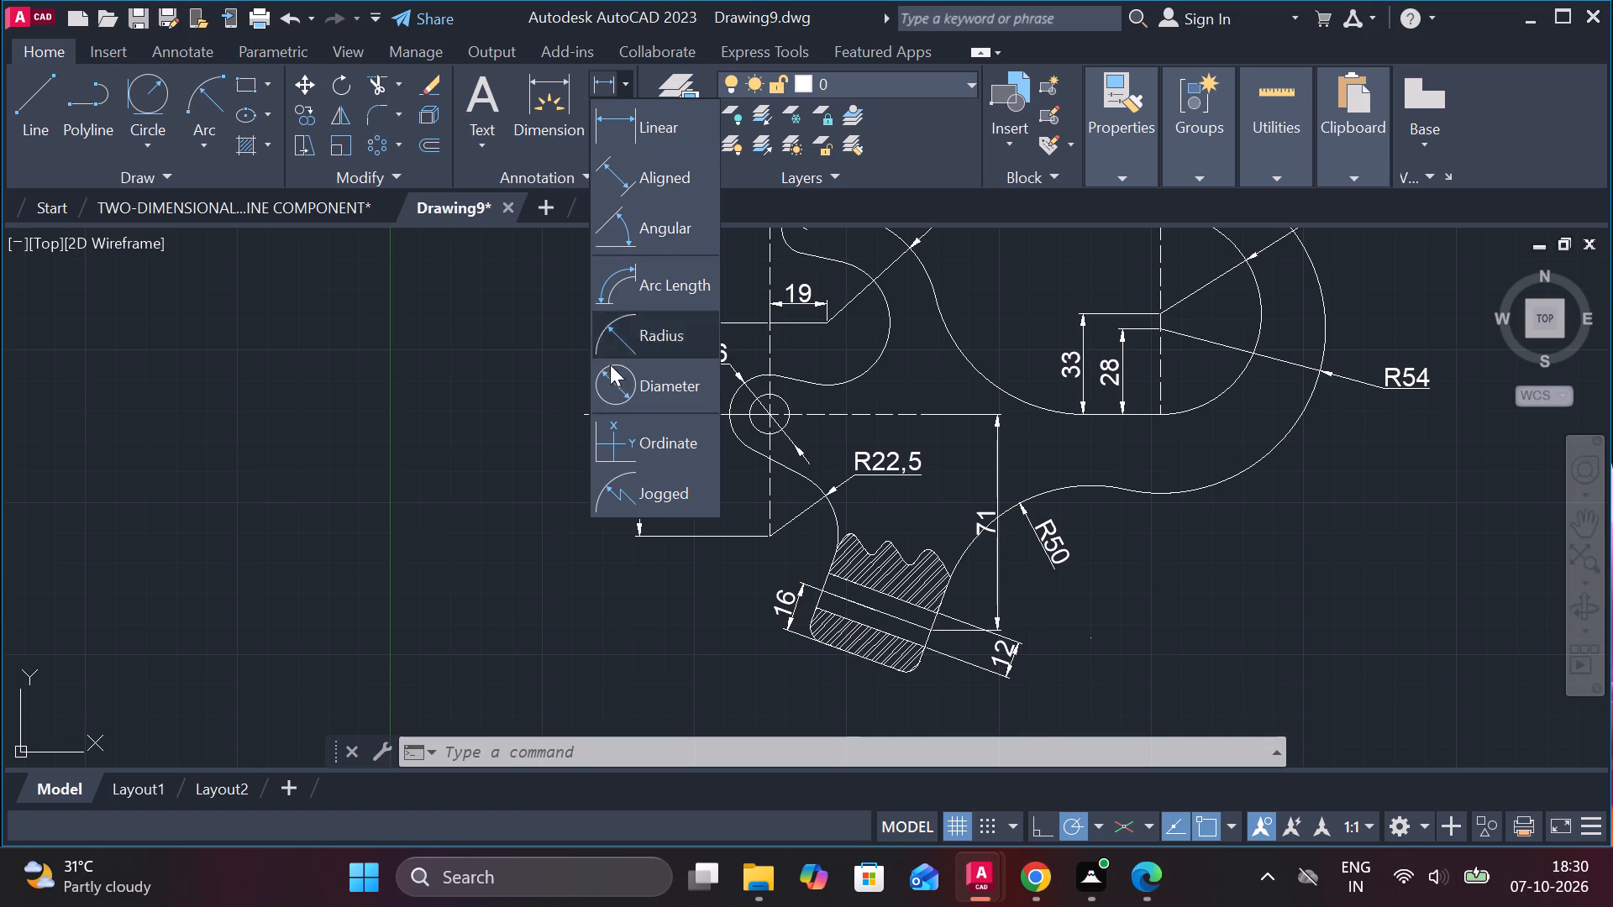
click(633, 232)
middle_drag(581, 596, 572, 547)
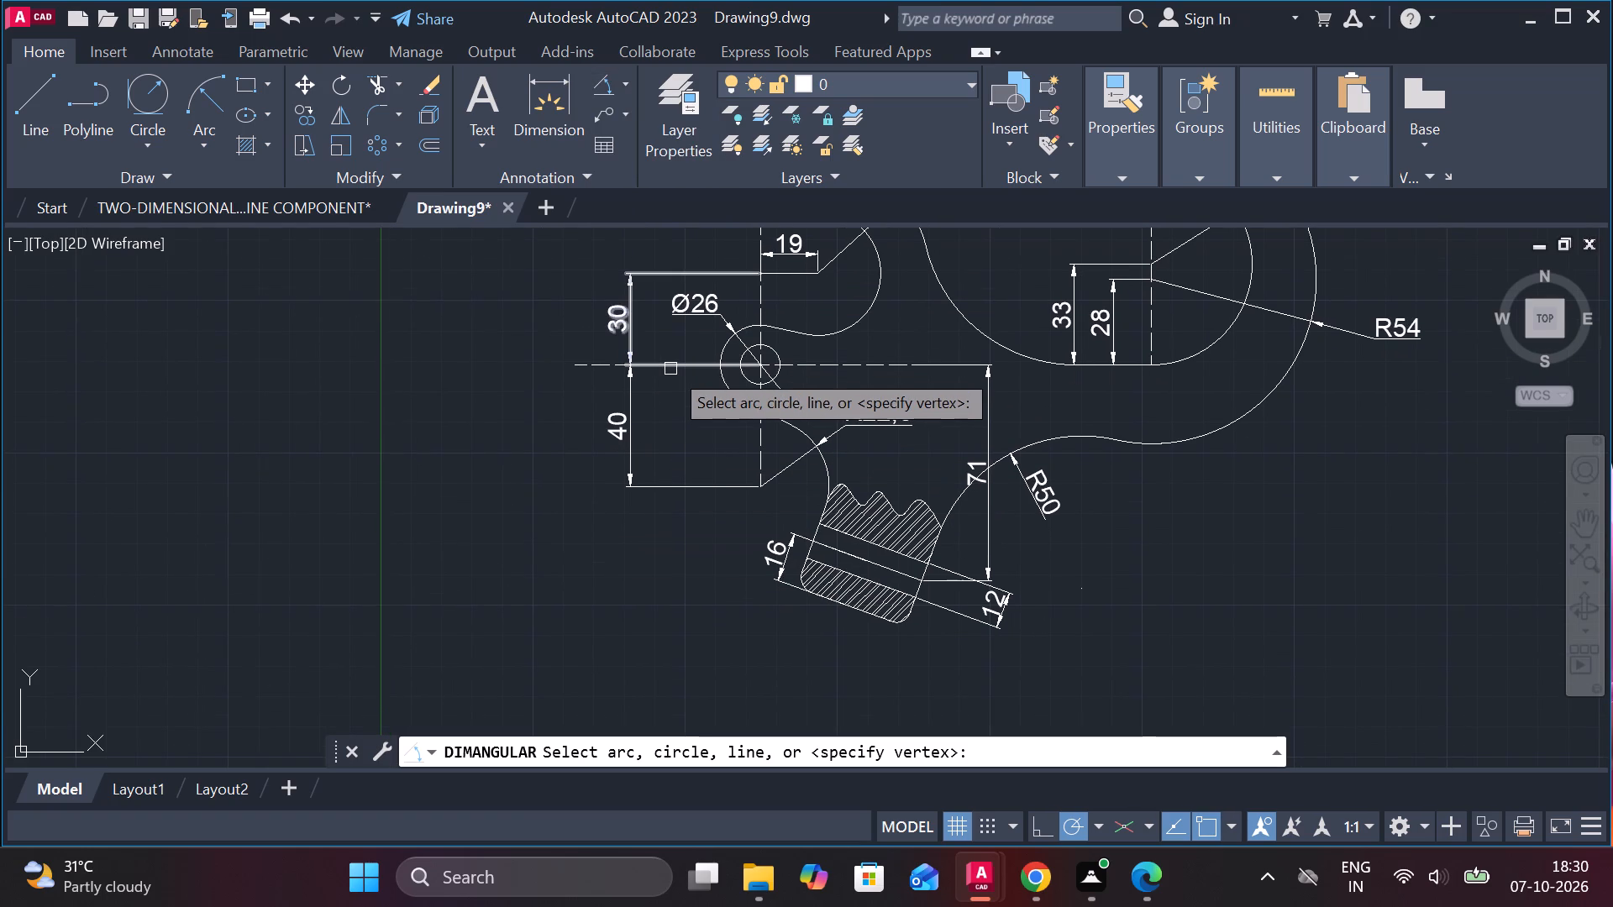
click(670, 369)
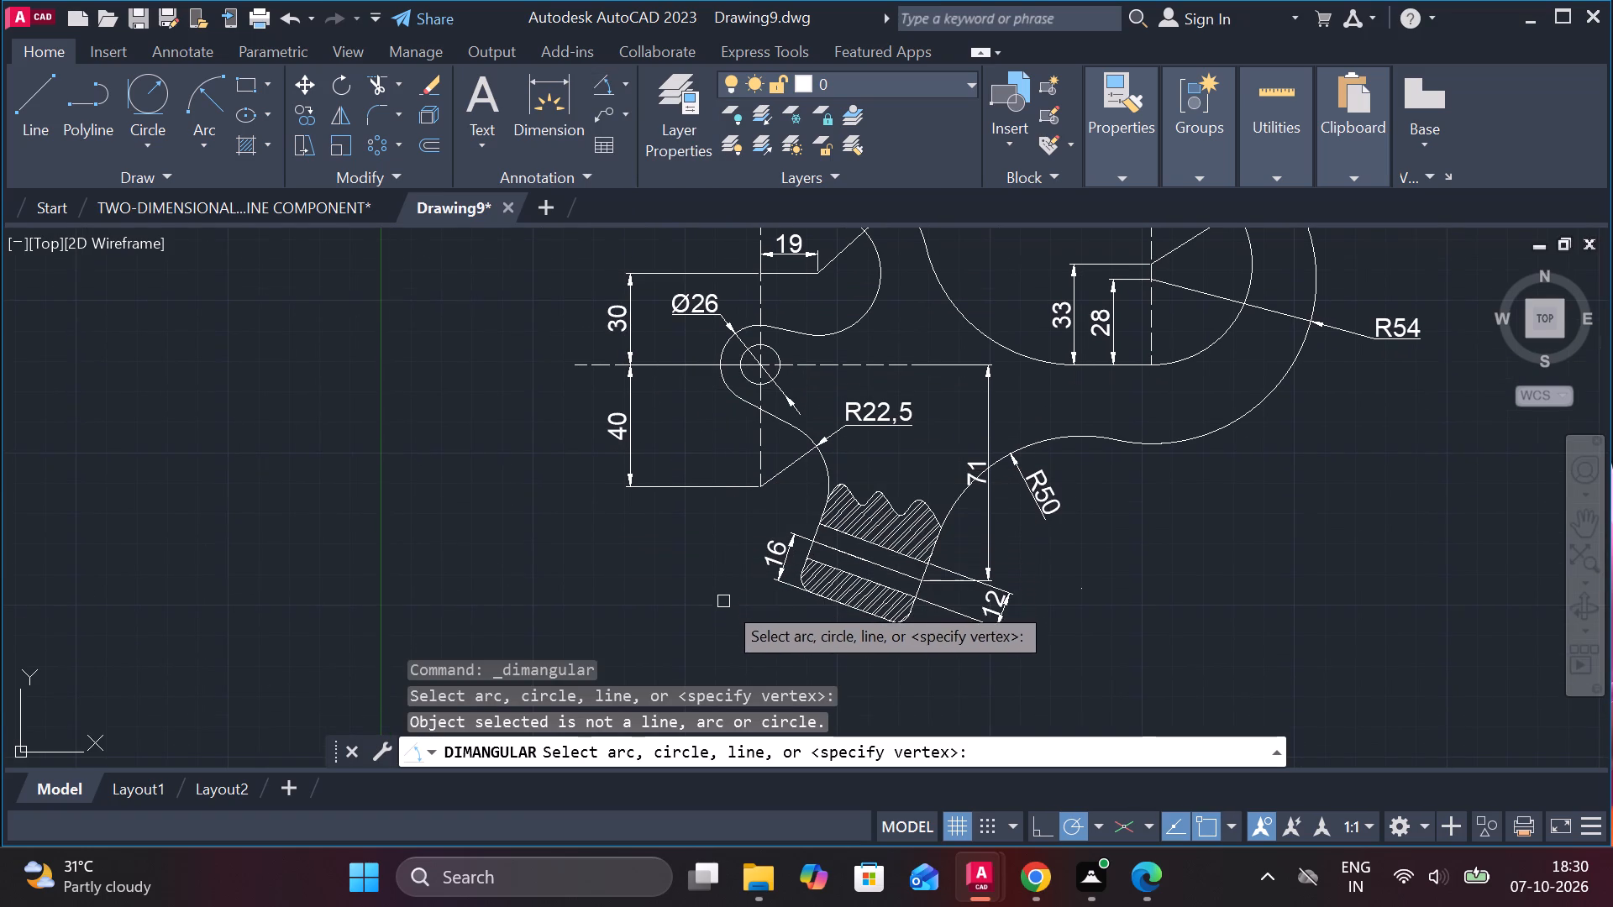
scroll(746, 612, up, 2)
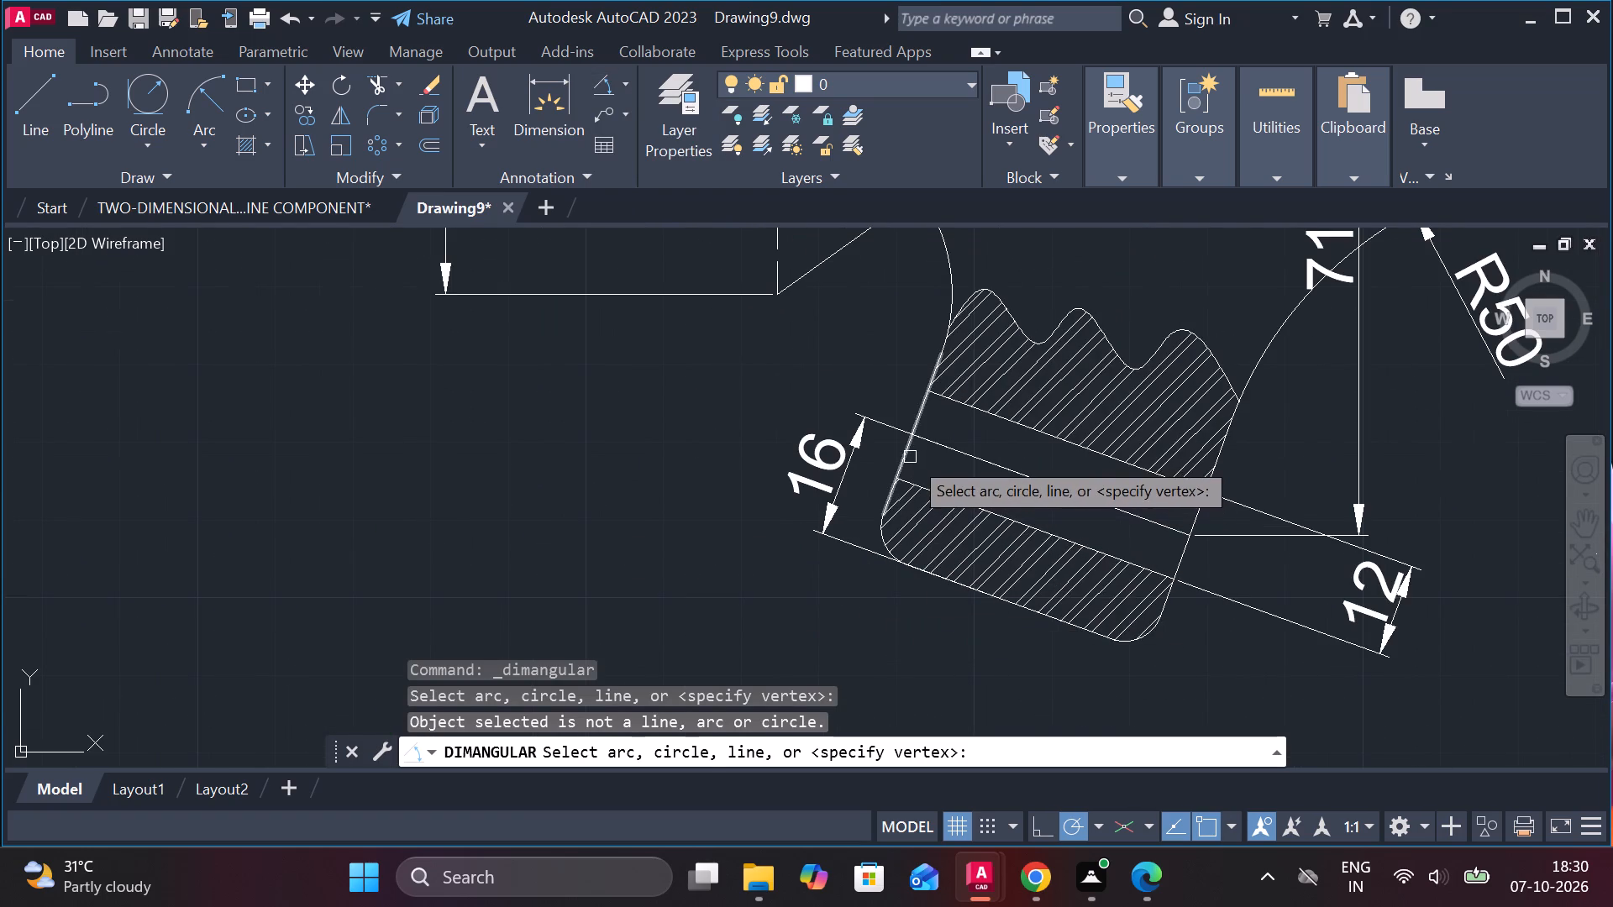
click(910, 457)
scroll(844, 355, down, 2)
middle_drag(768, 291, 785, 400)
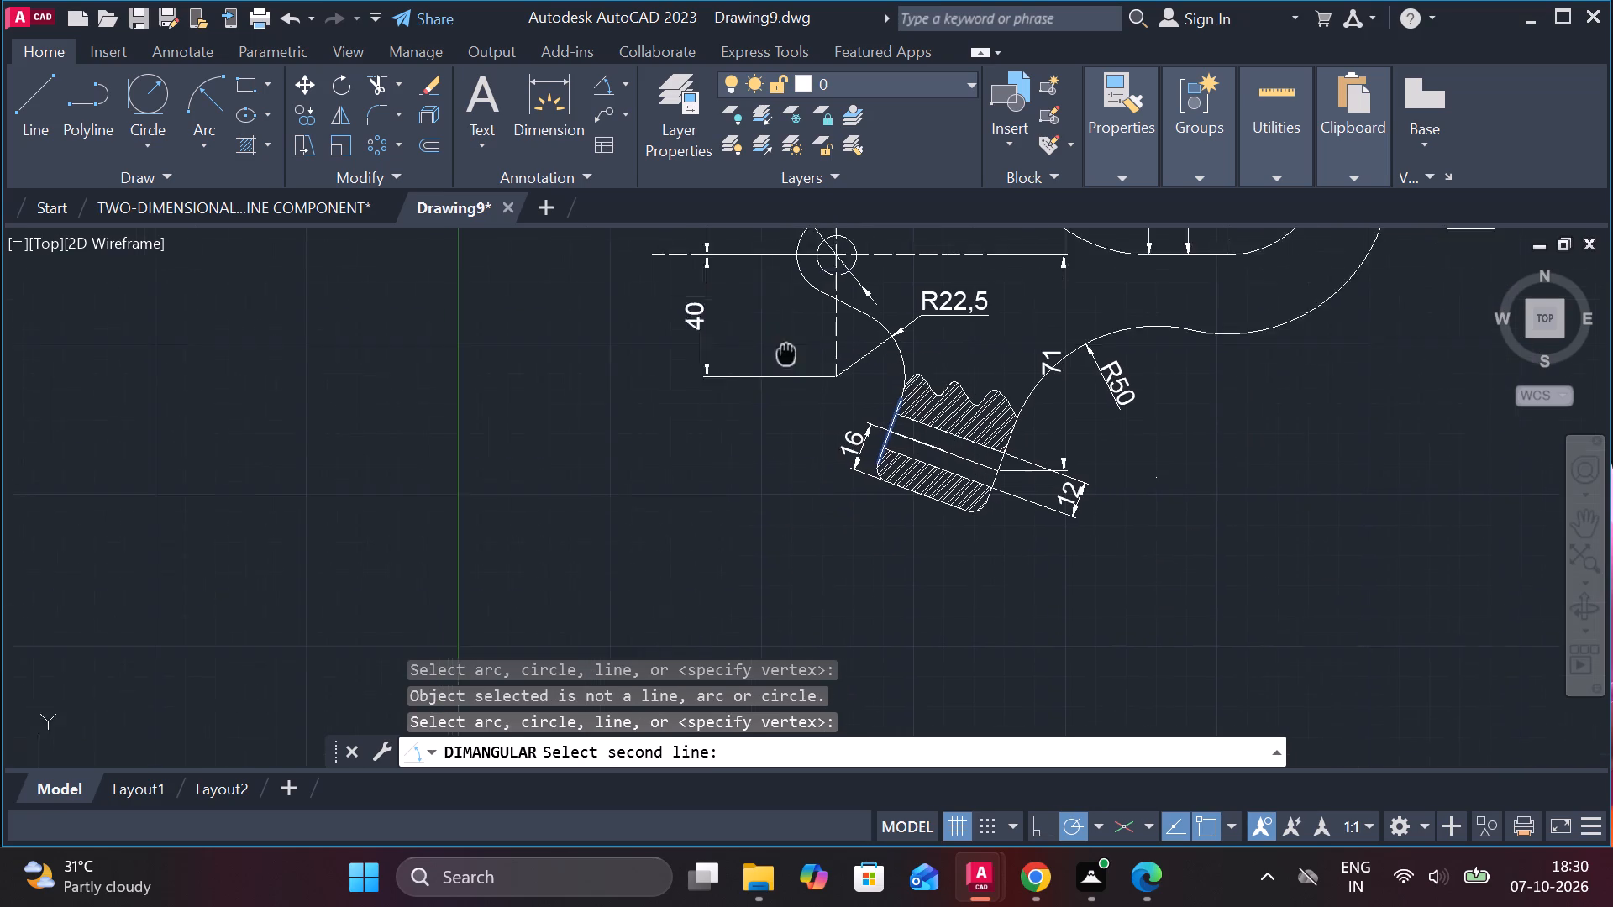
middle_drag(785, 400, 773, 500)
click(760, 423)
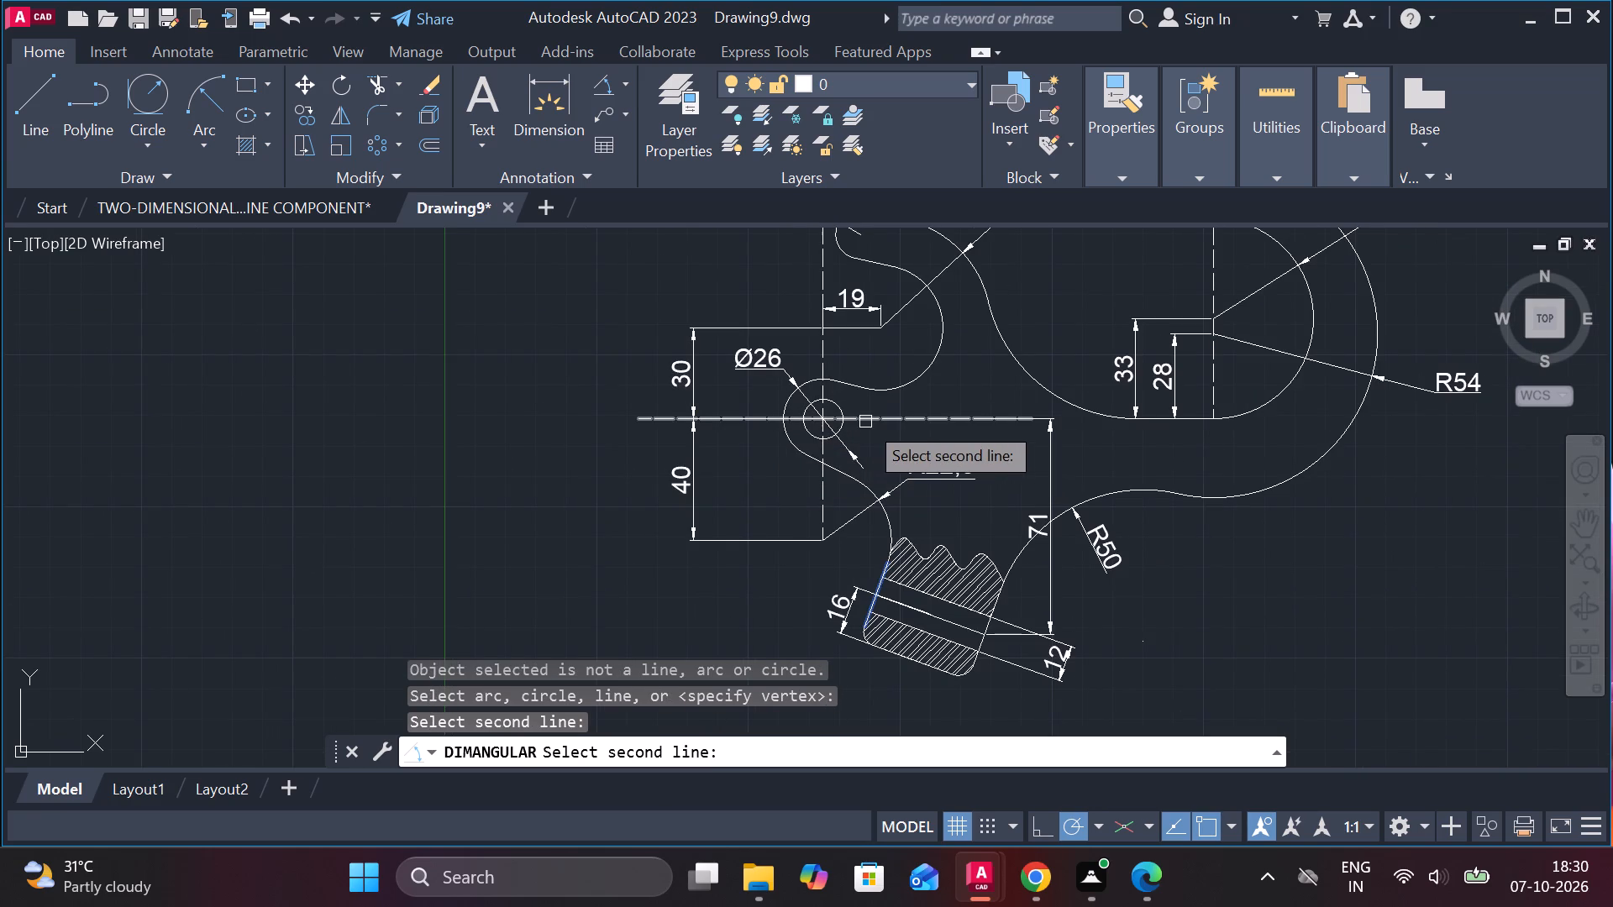
click(654, 419)
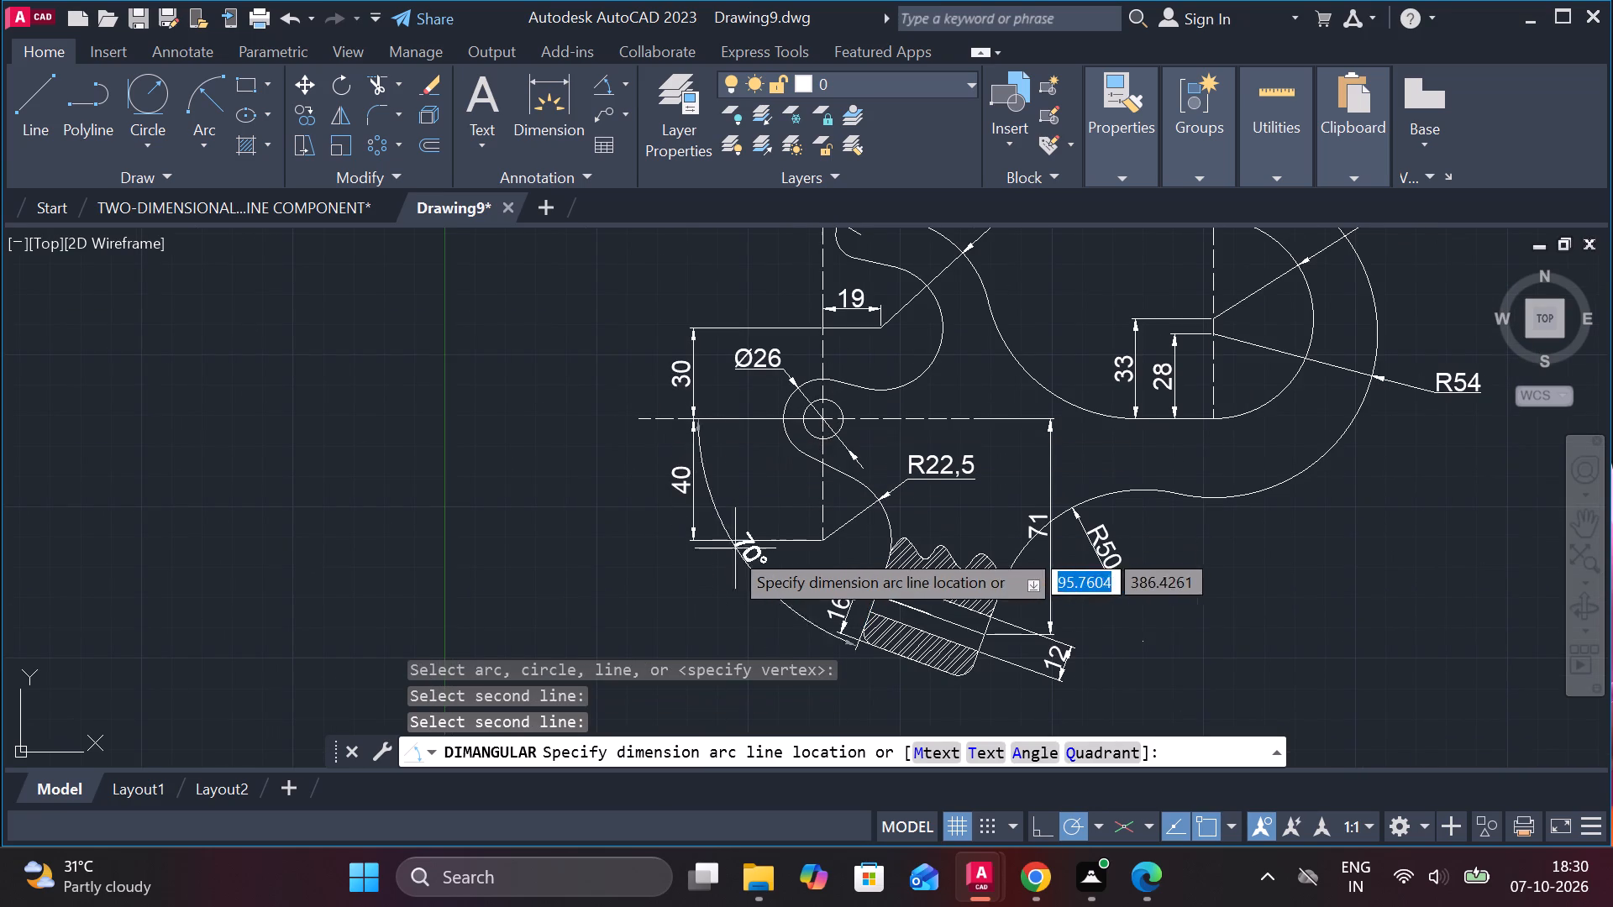
click(662, 569)
Add a radius dimension to the stem's rounded end corner on the large-hook side, placing its text just below the stem.
middle_drag(1277, 603, 1235, 577)
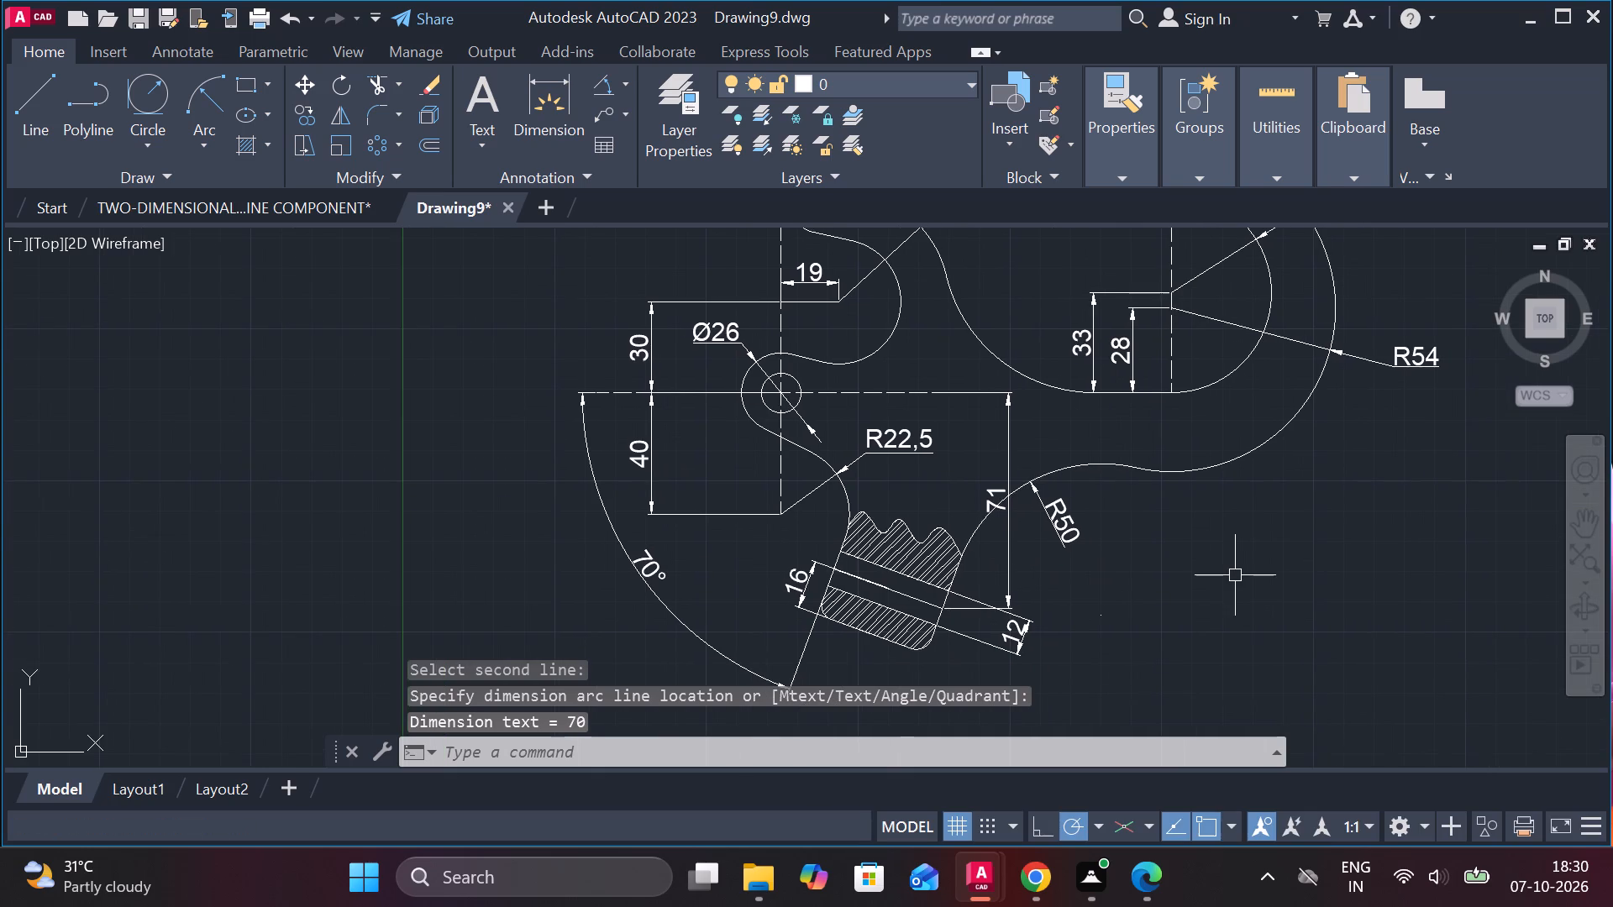
click(619, 89)
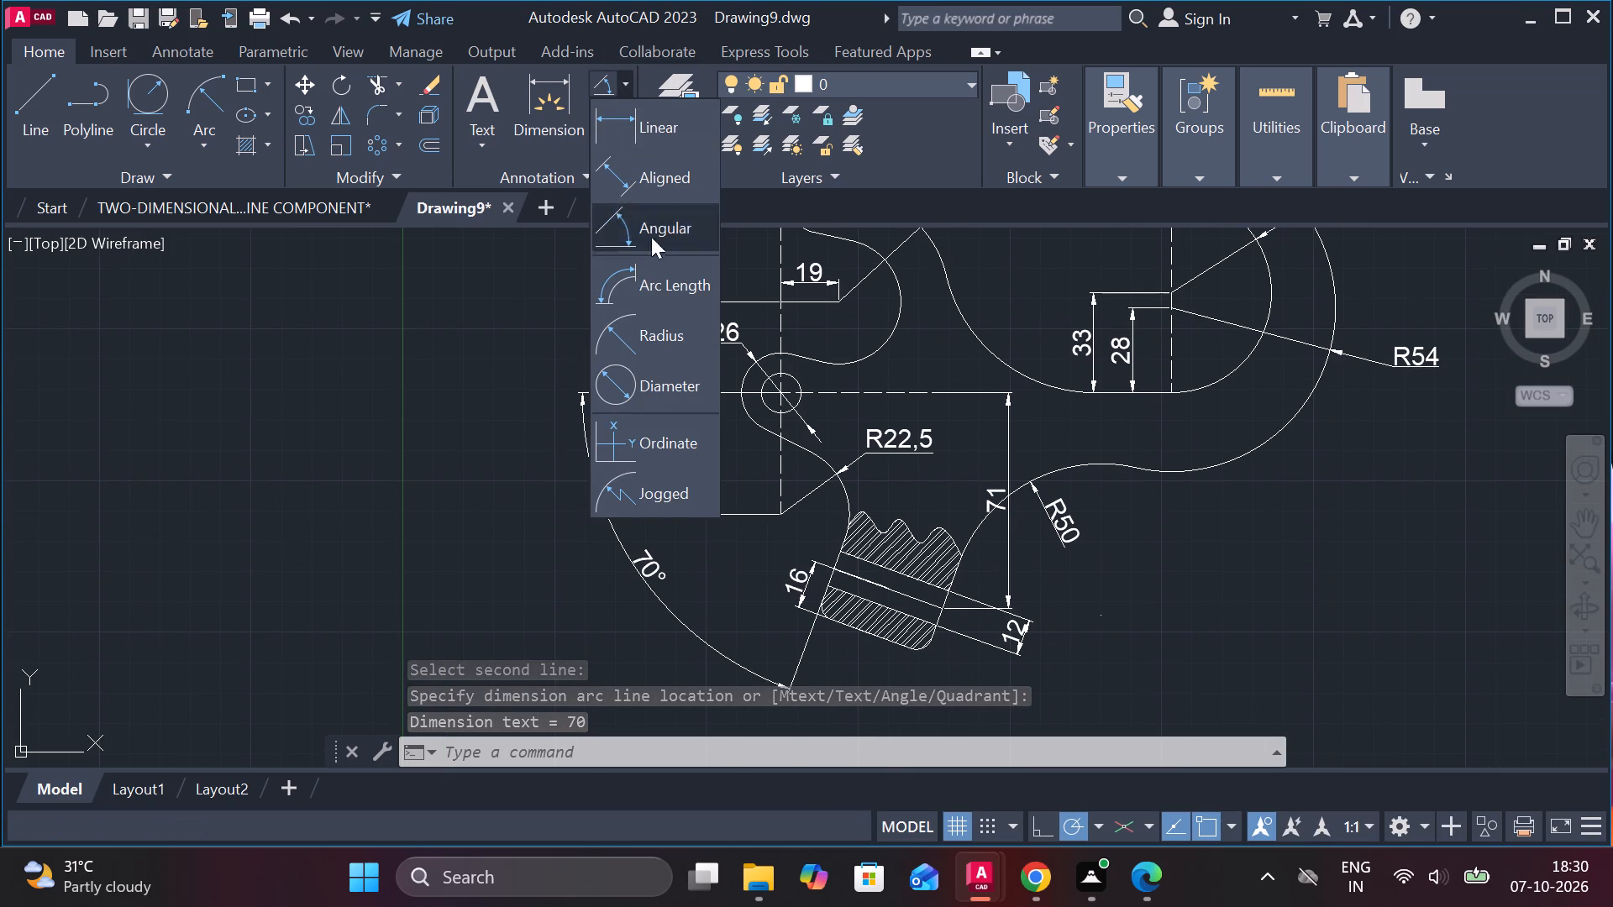
click(649, 338)
middle_drag(1262, 514, 1242, 436)
click(906, 570)
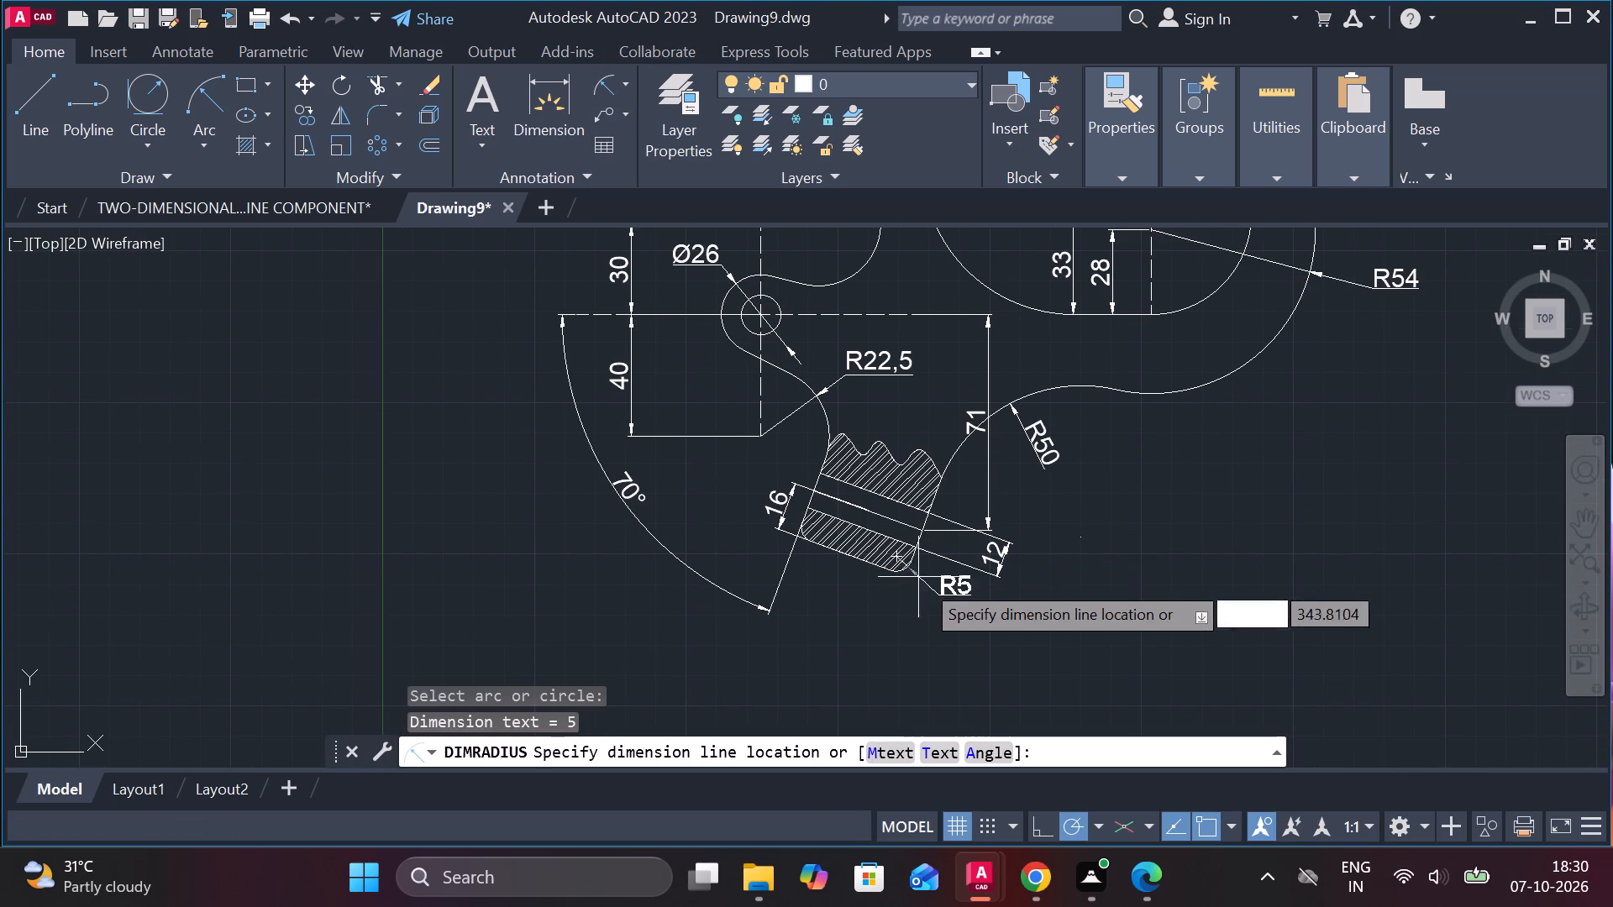
click(931, 612)
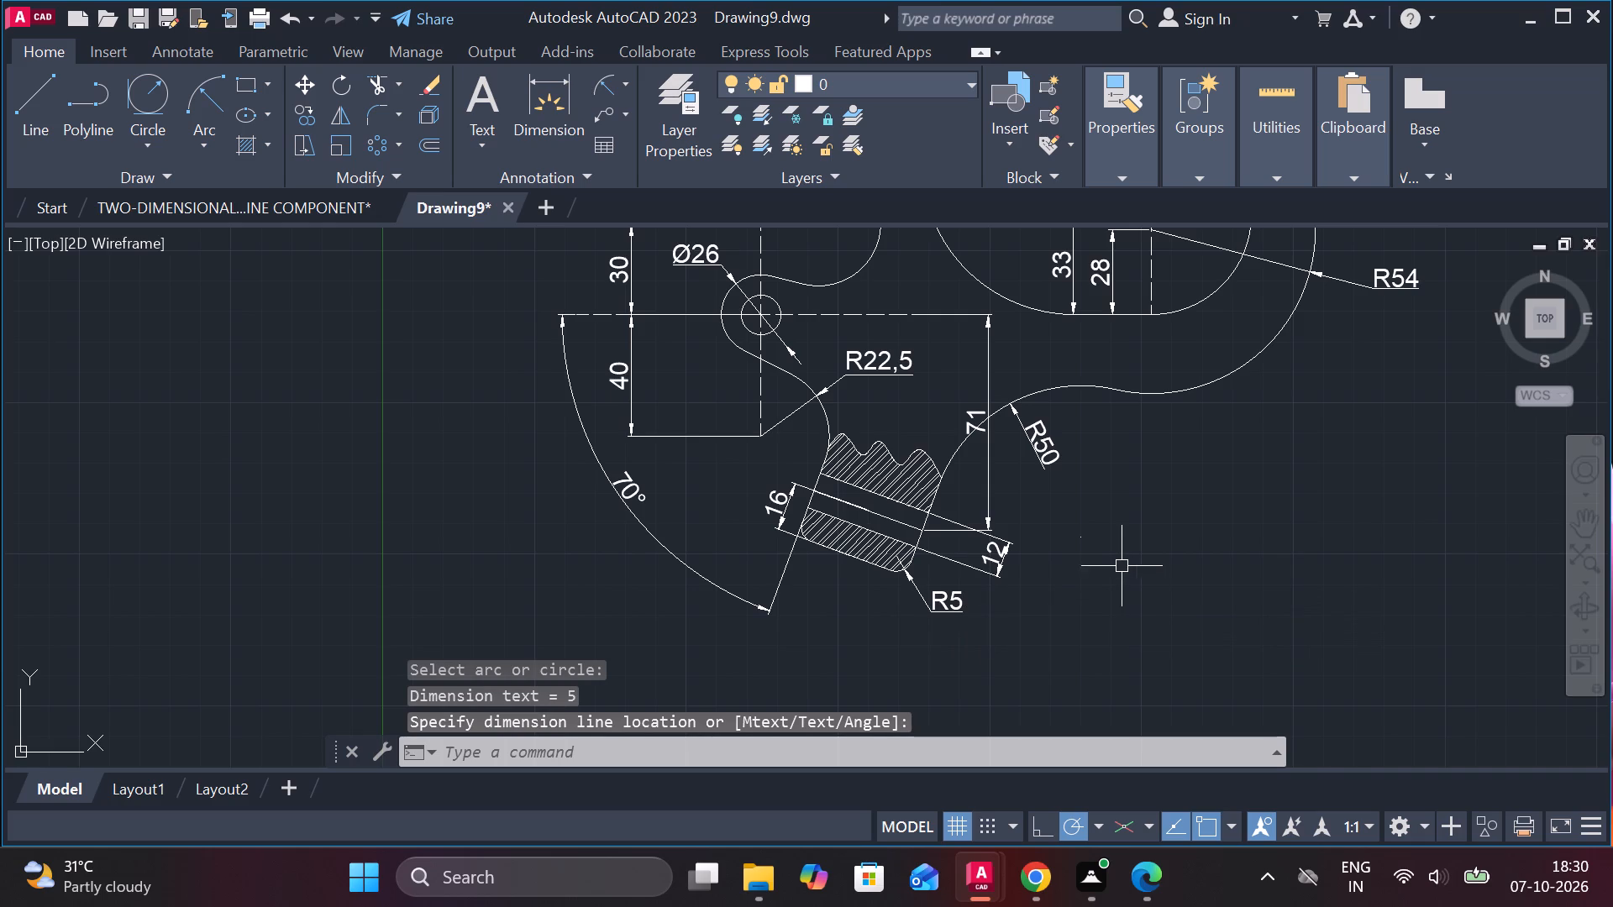
Add an aligned dimension across the stem's width between its two slanted side edges, placed beyond the rounded end near the angular dimension's tip.
click(618, 71)
click(627, 85)
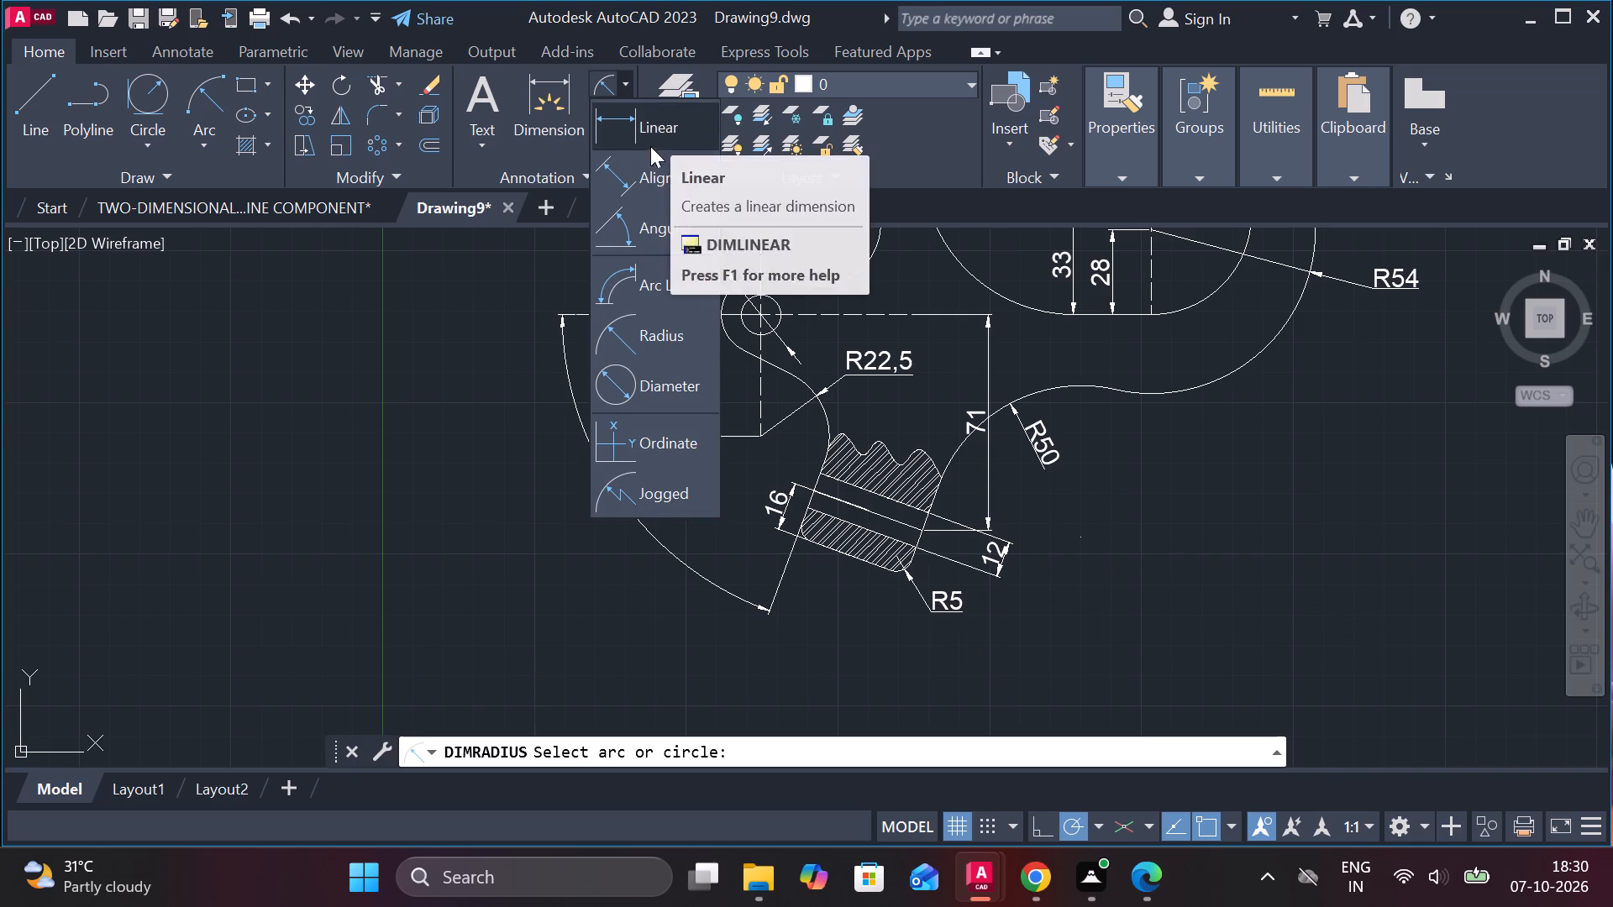
click(664, 182)
scroll(801, 517, up, 2)
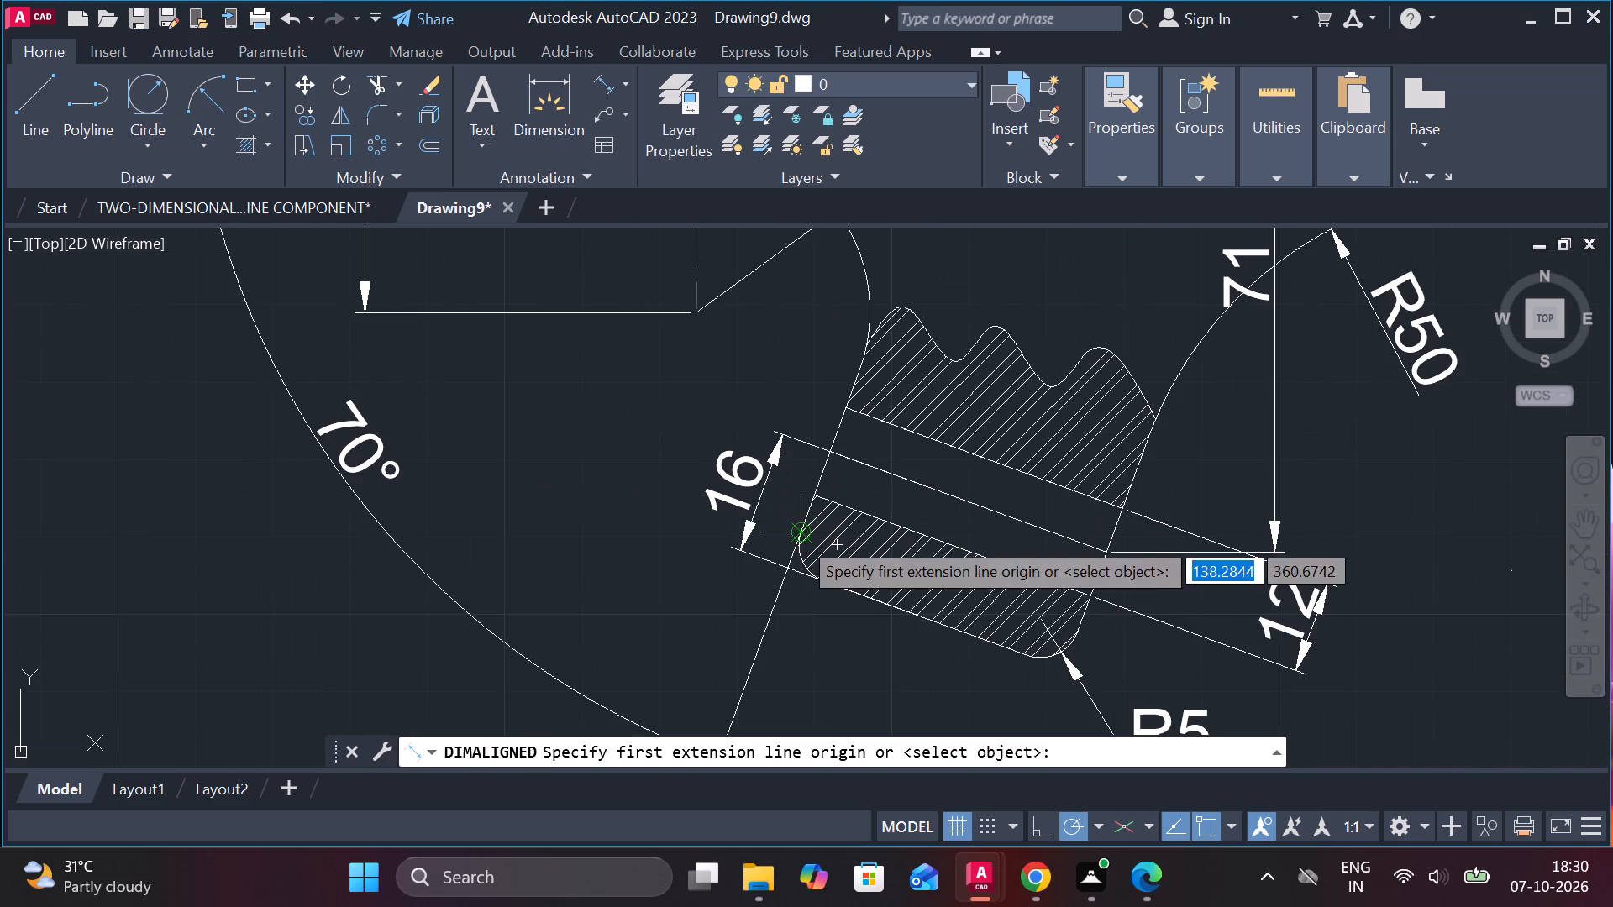
click(799, 537)
click(1082, 642)
middle_drag(1005, 694, 999, 694)
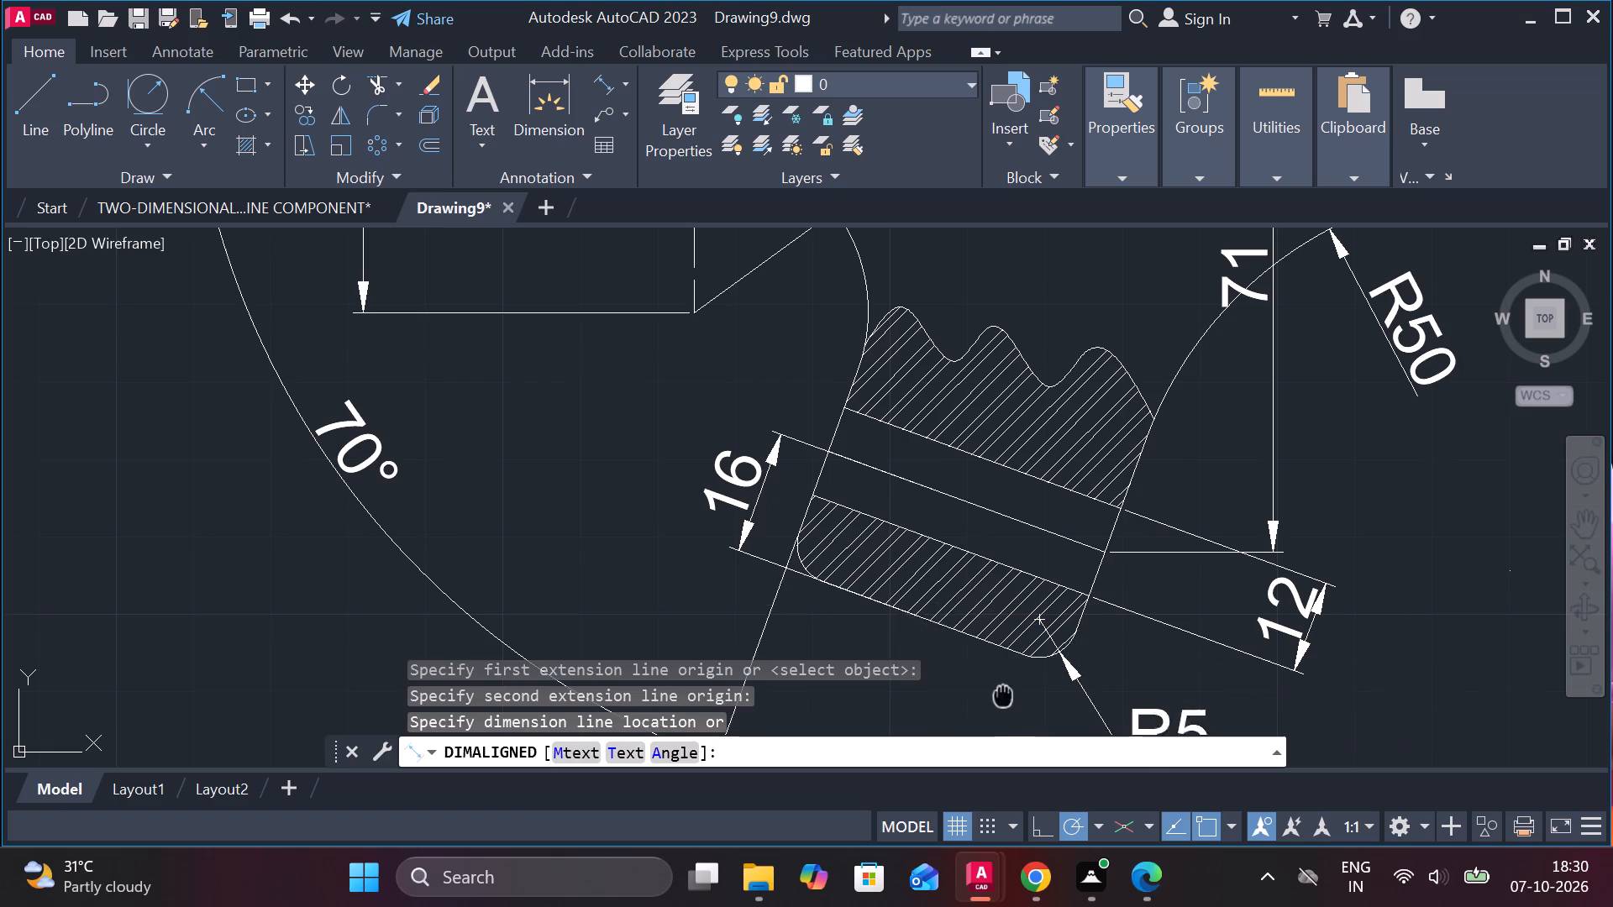
middle_drag(999, 694, 1084, 524)
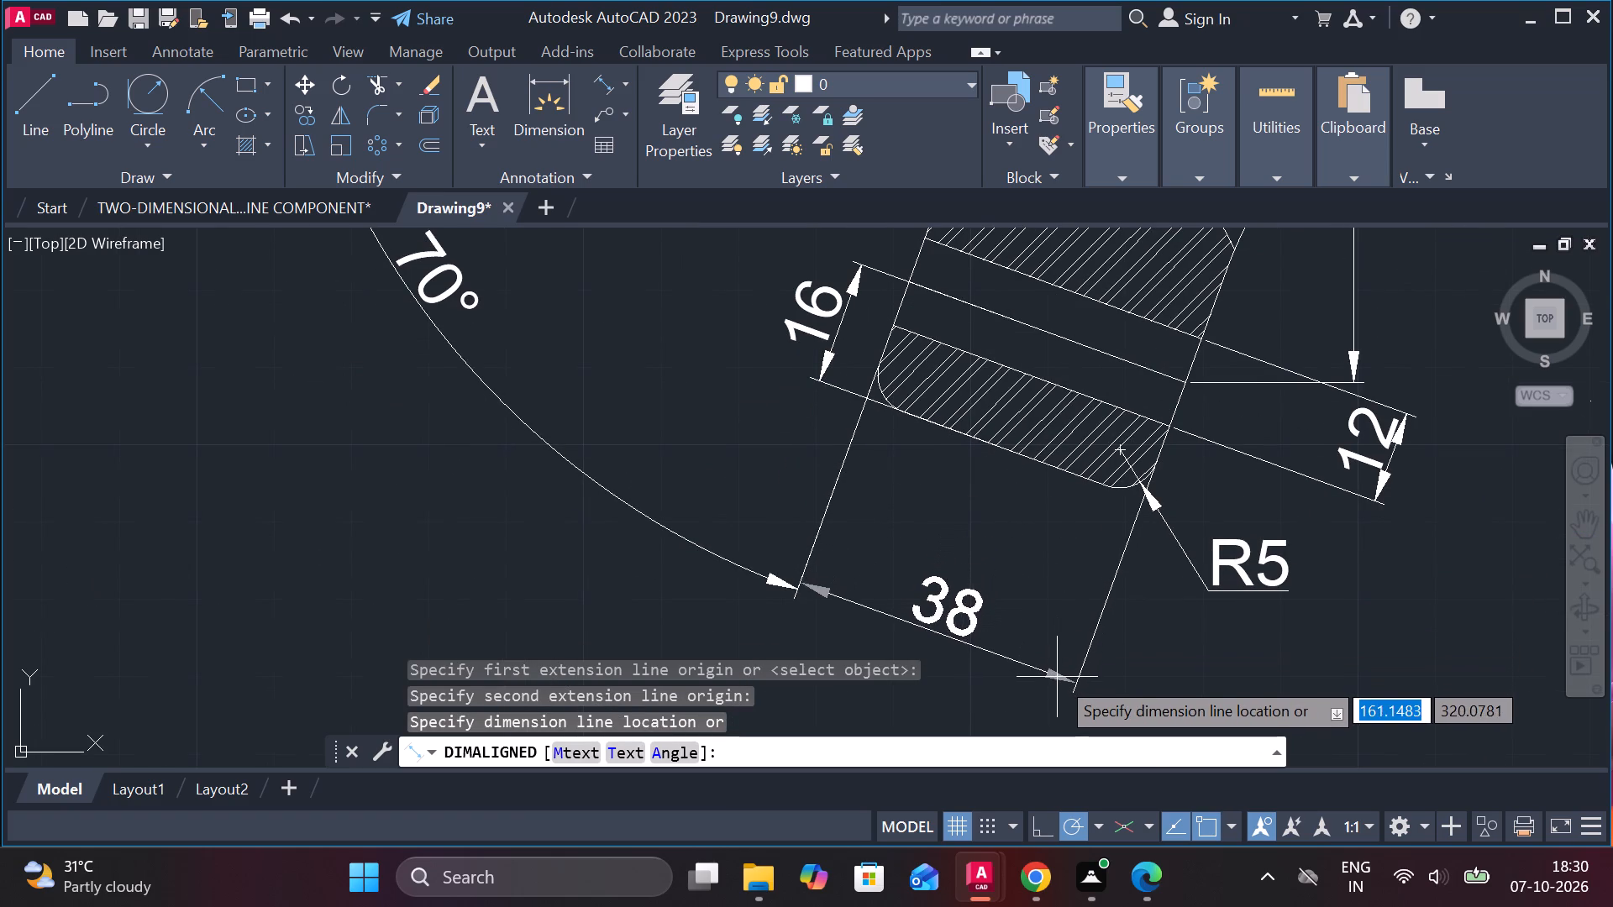
click(1059, 683)
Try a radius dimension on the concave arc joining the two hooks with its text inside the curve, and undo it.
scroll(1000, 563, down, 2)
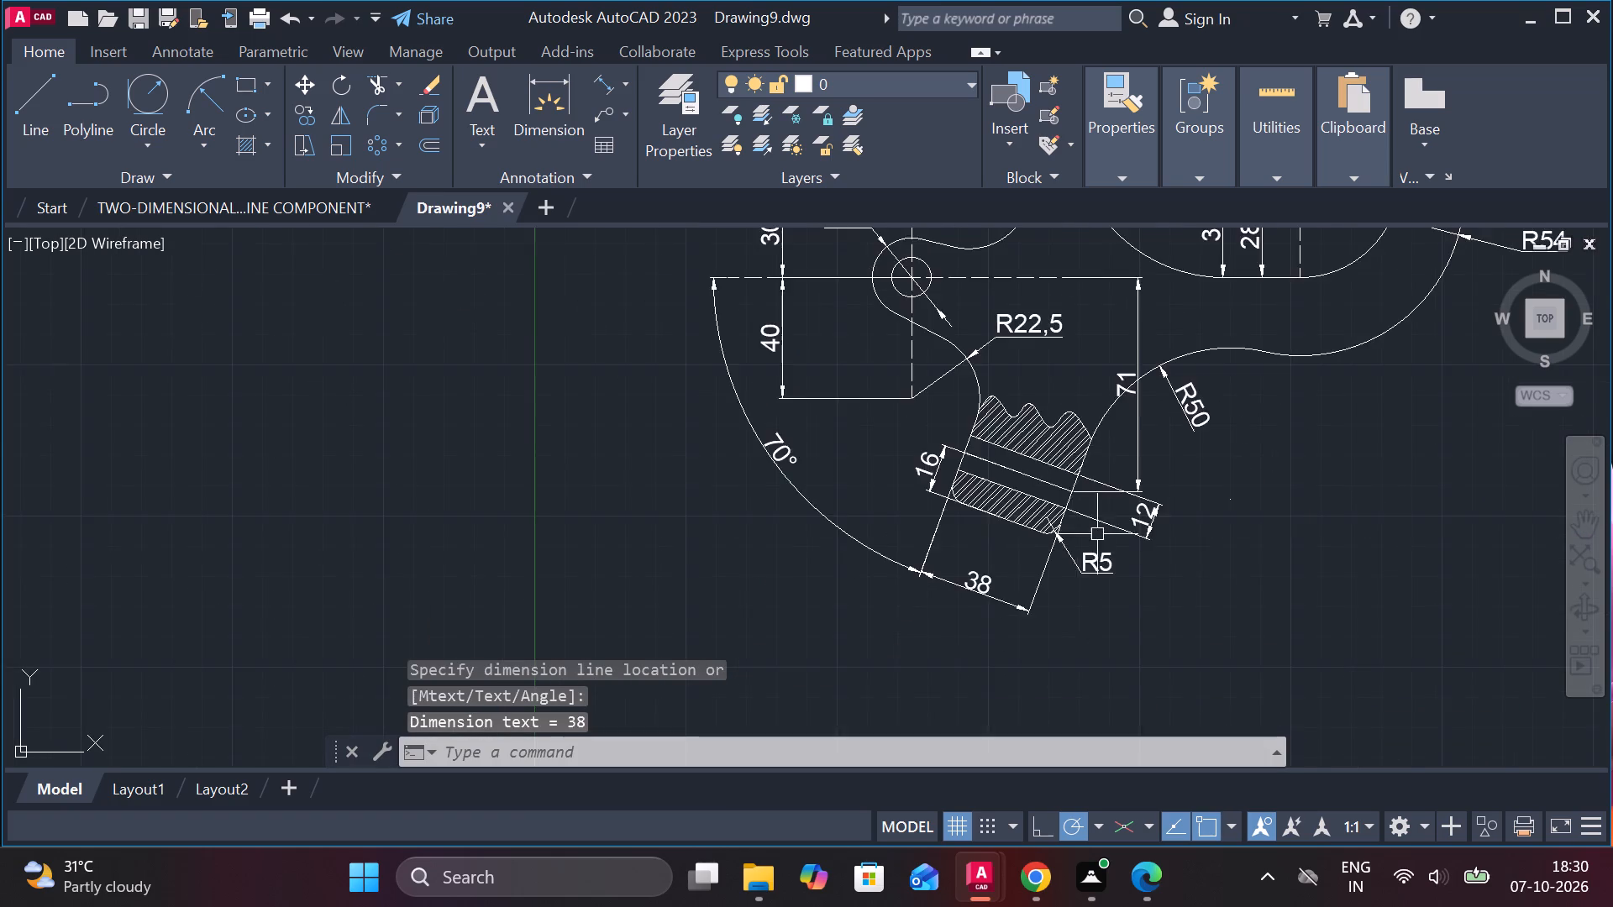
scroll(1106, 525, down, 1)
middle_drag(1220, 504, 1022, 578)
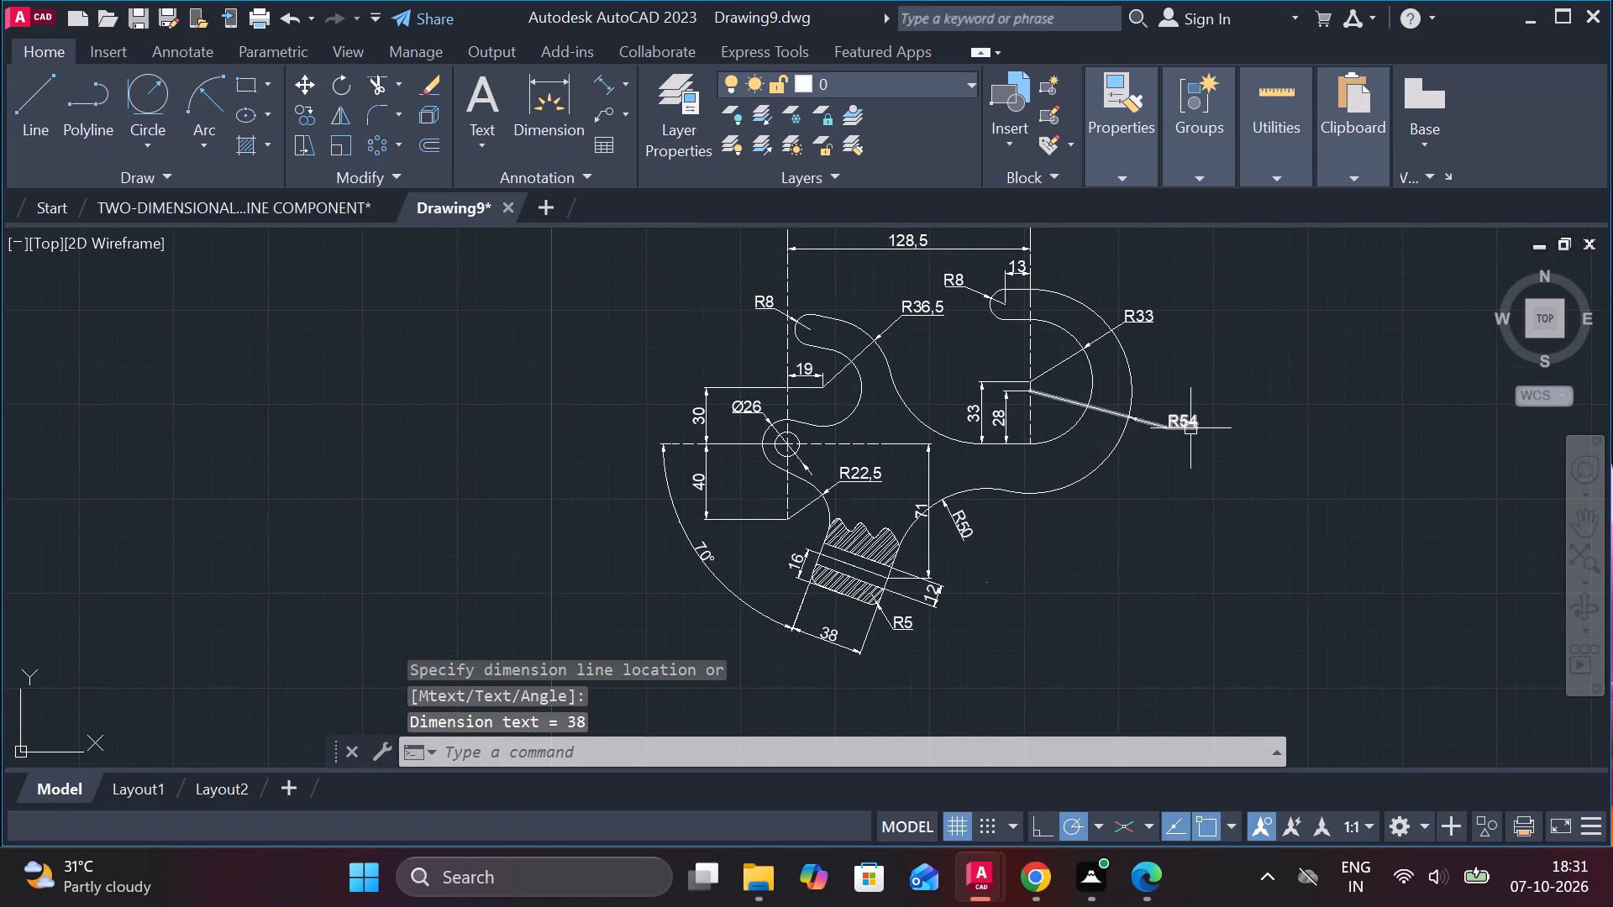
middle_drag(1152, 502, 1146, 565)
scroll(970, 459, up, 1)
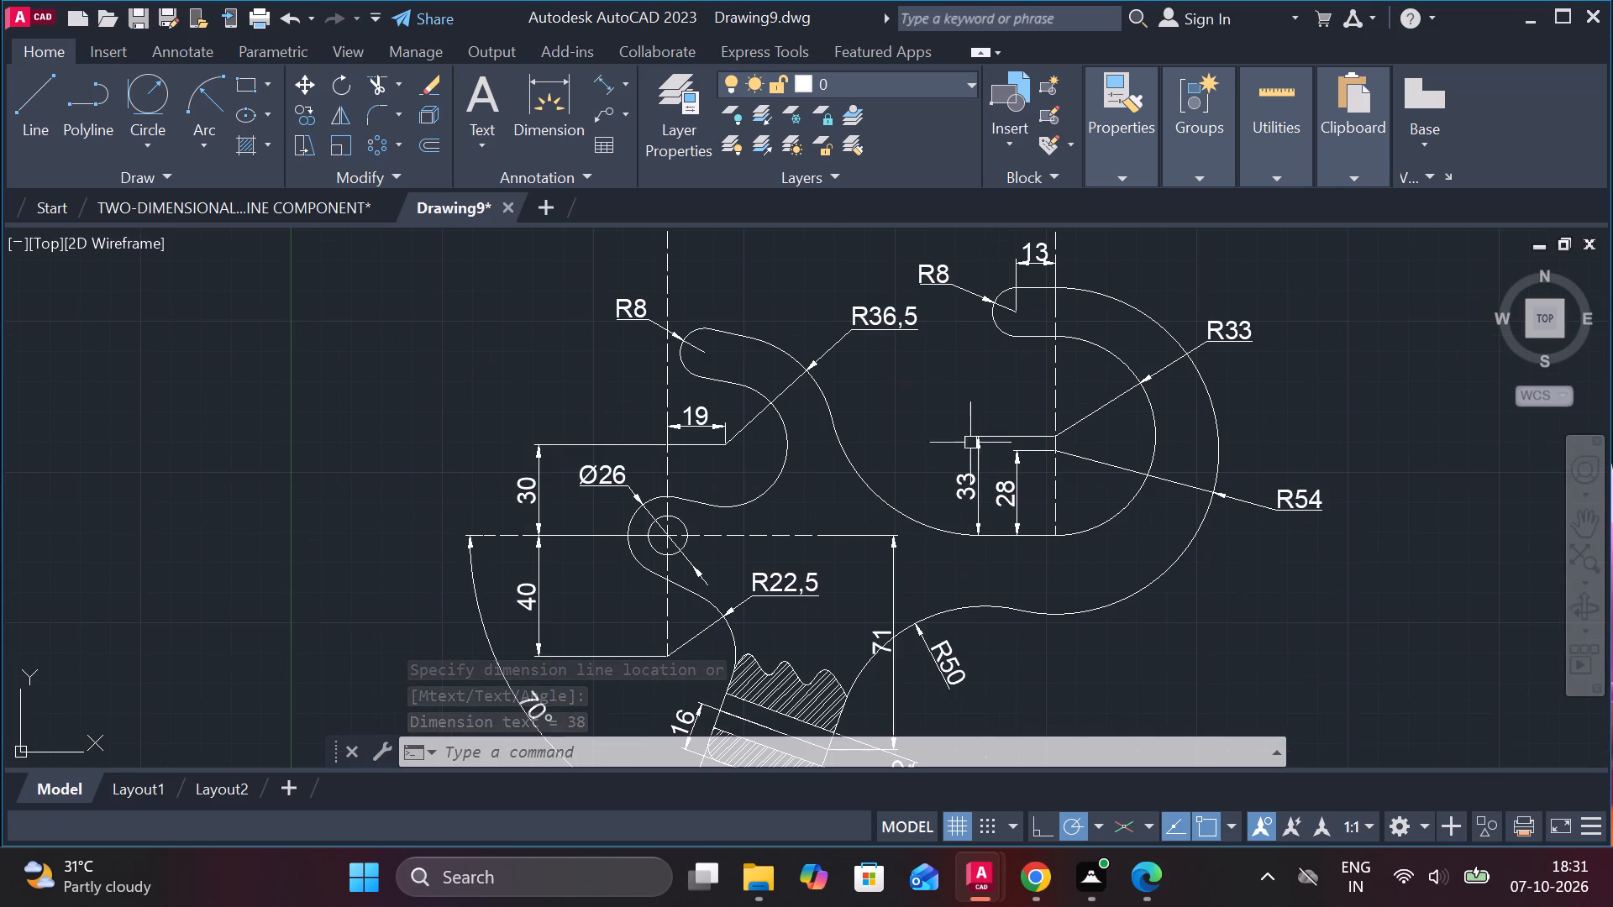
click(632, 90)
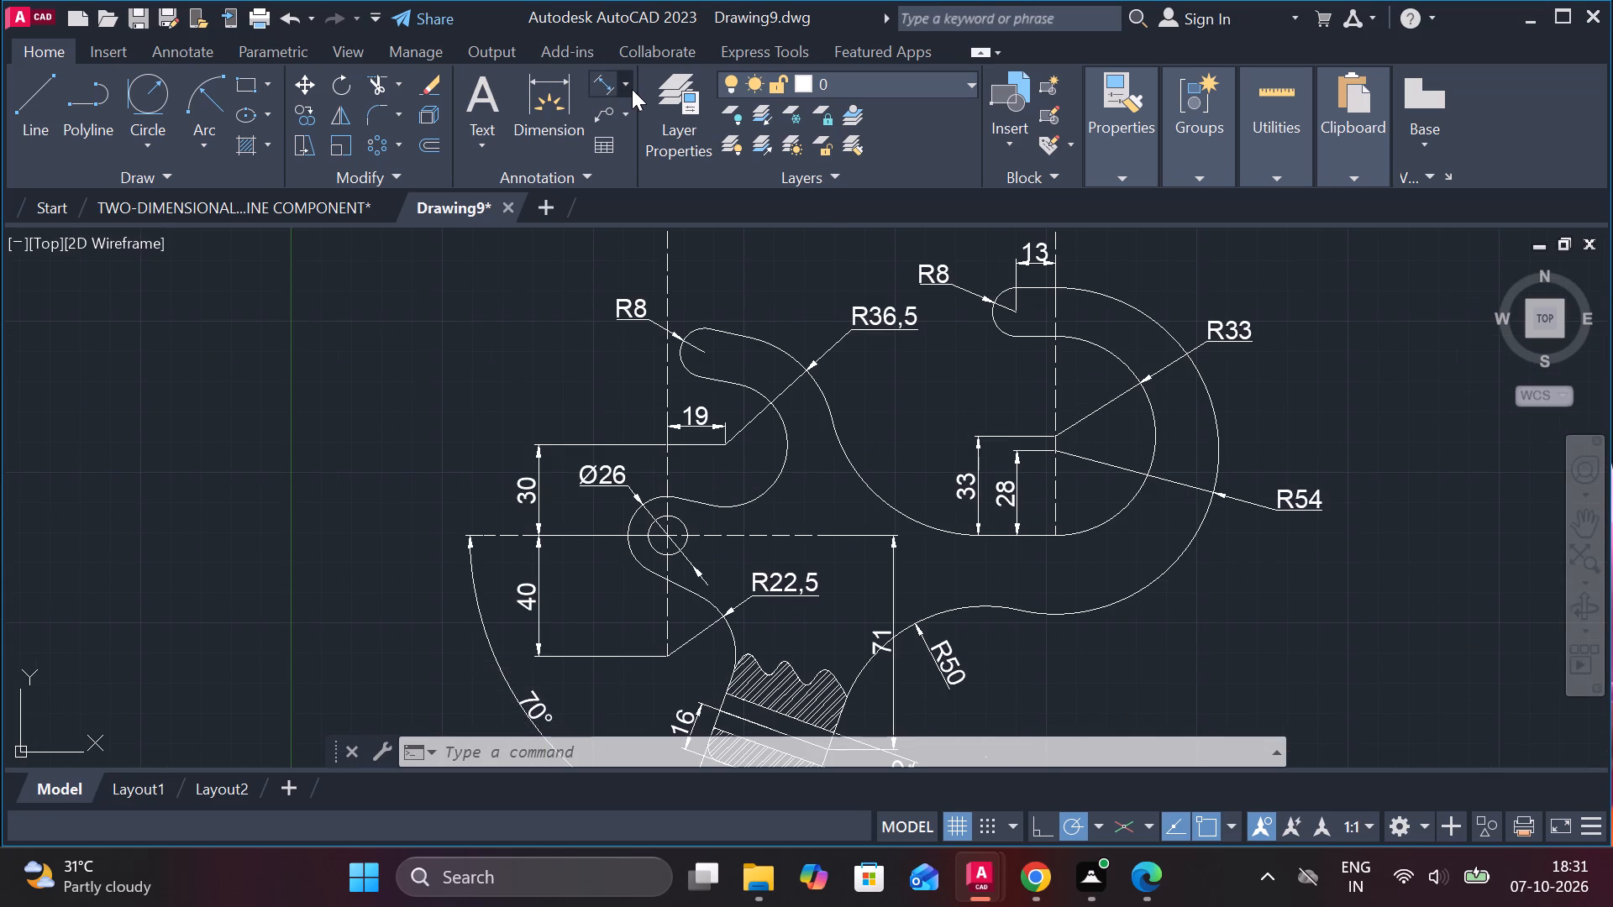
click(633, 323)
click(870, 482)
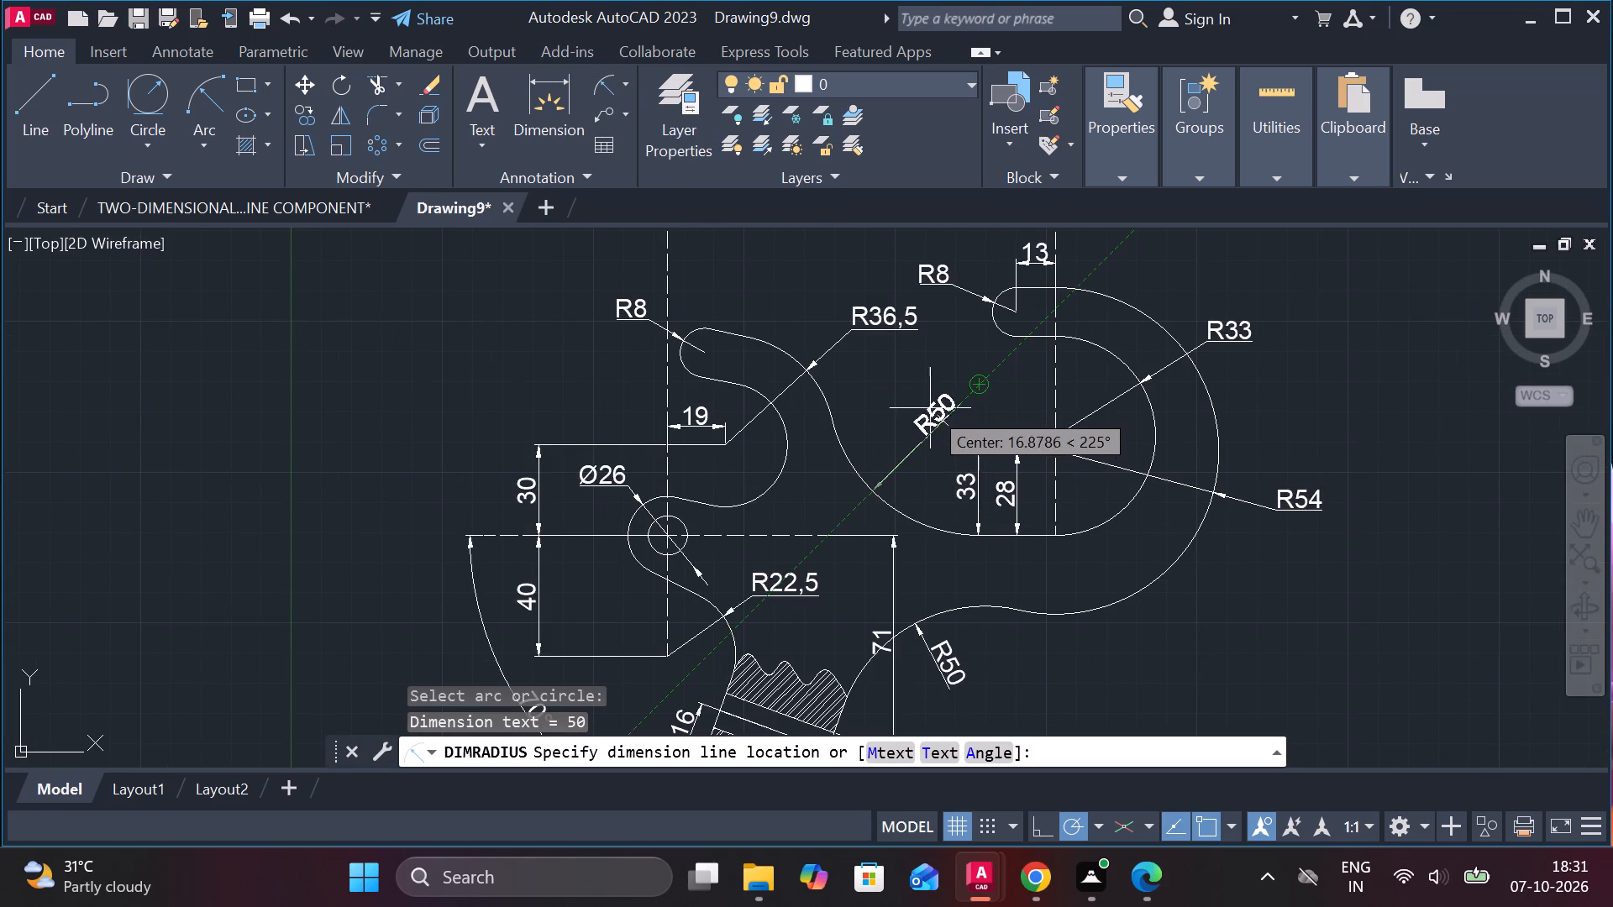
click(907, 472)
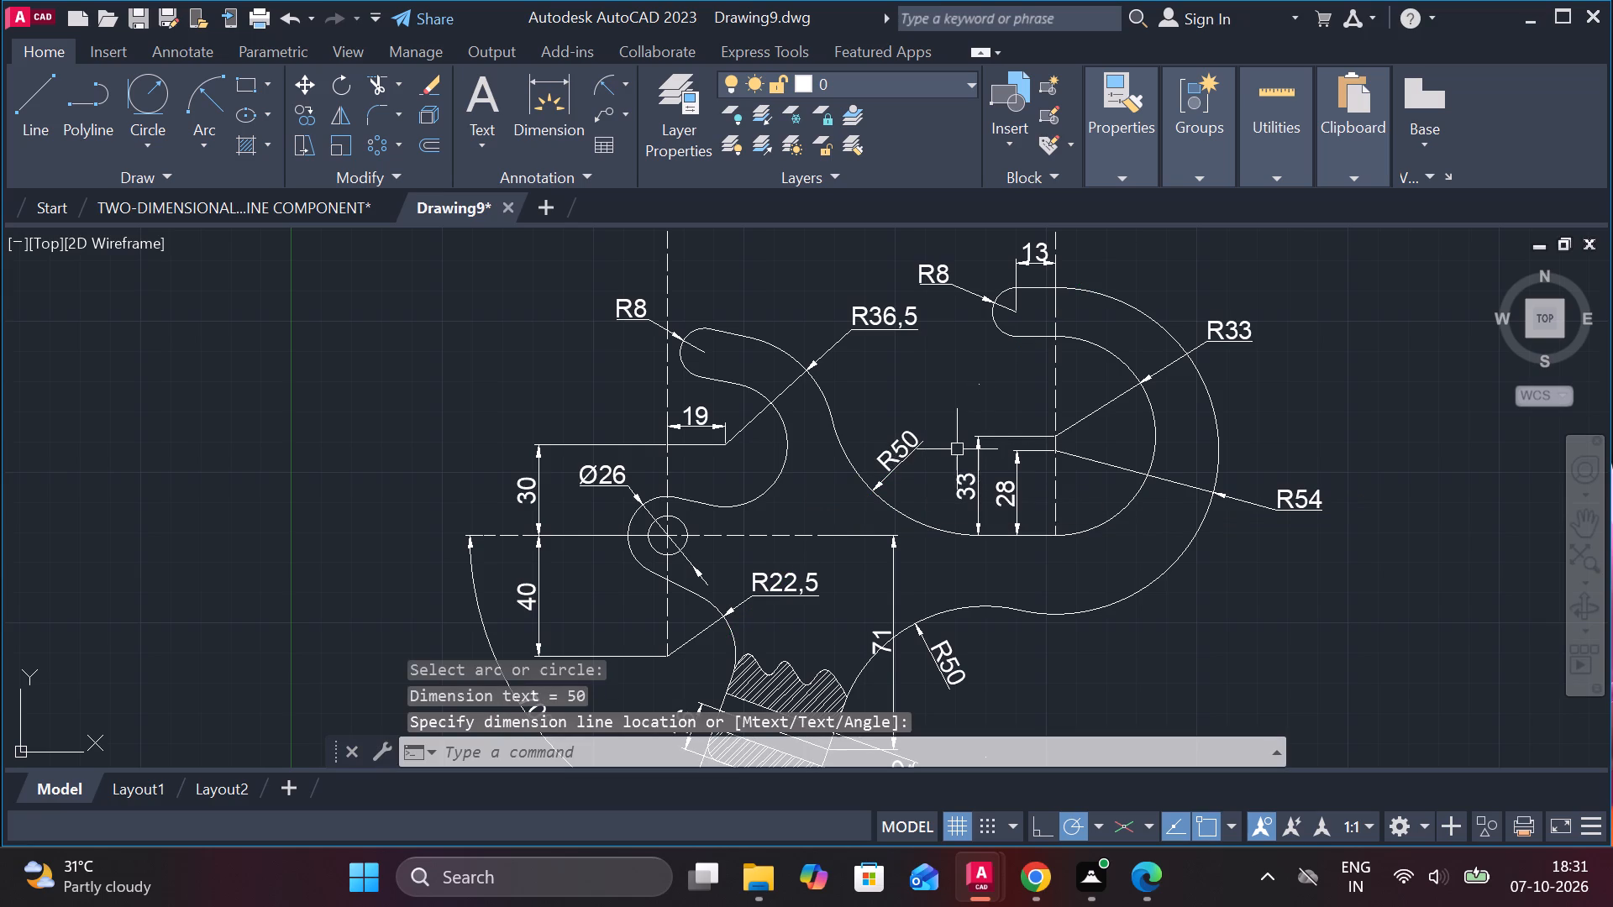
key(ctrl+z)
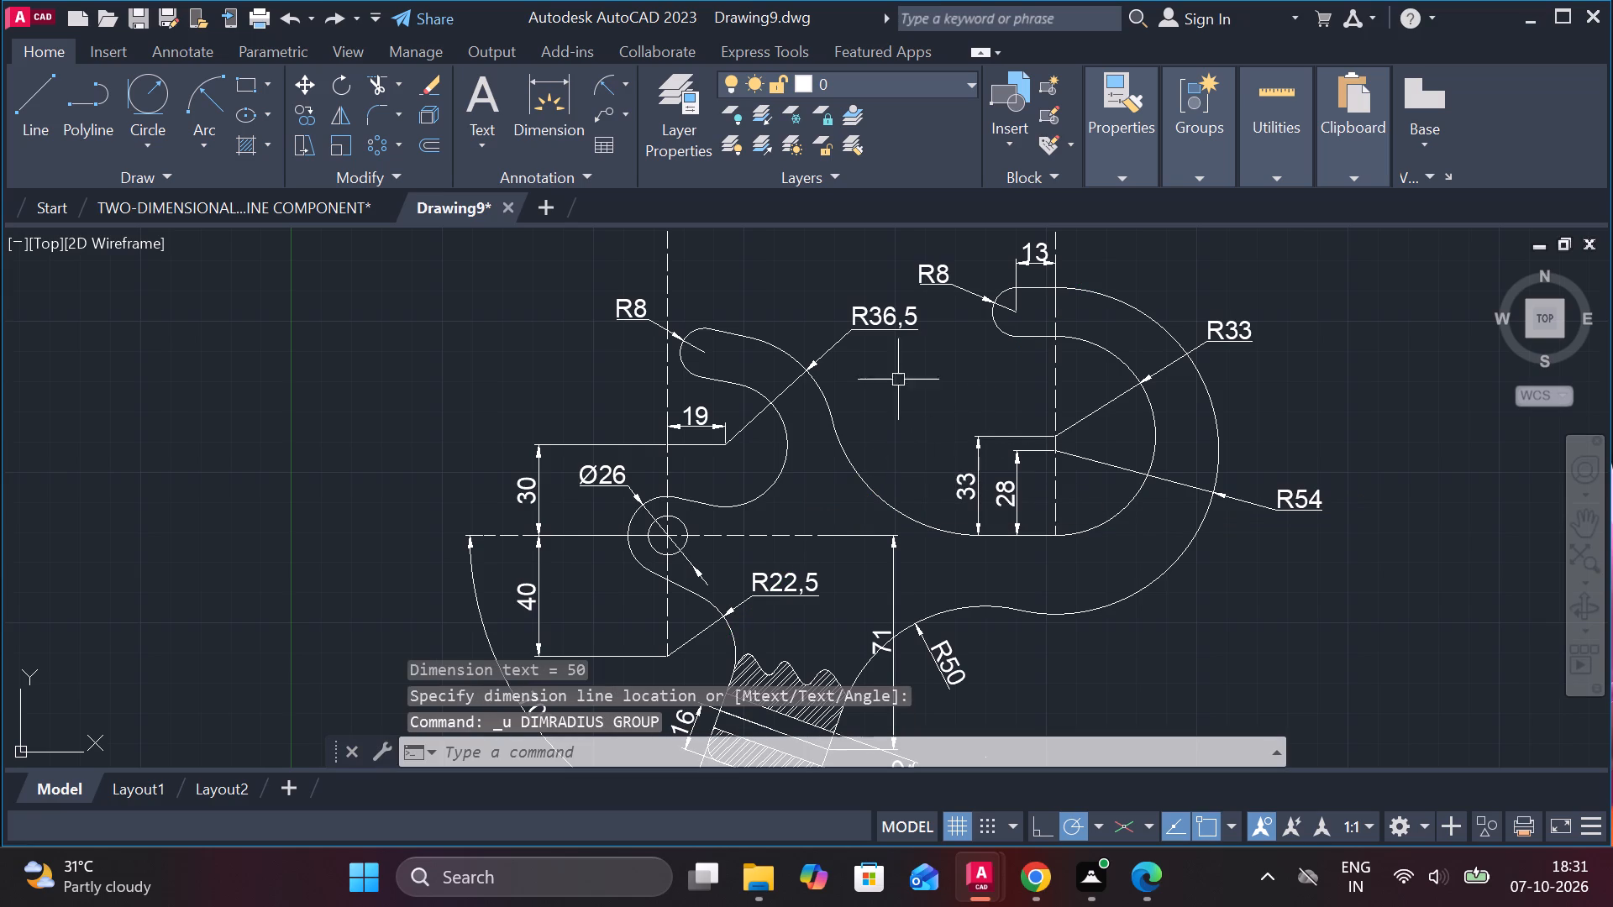
Add a radius dimension to the concave arc joining the two hooks, placing its text on the boss side of the arc.
click(604, 78)
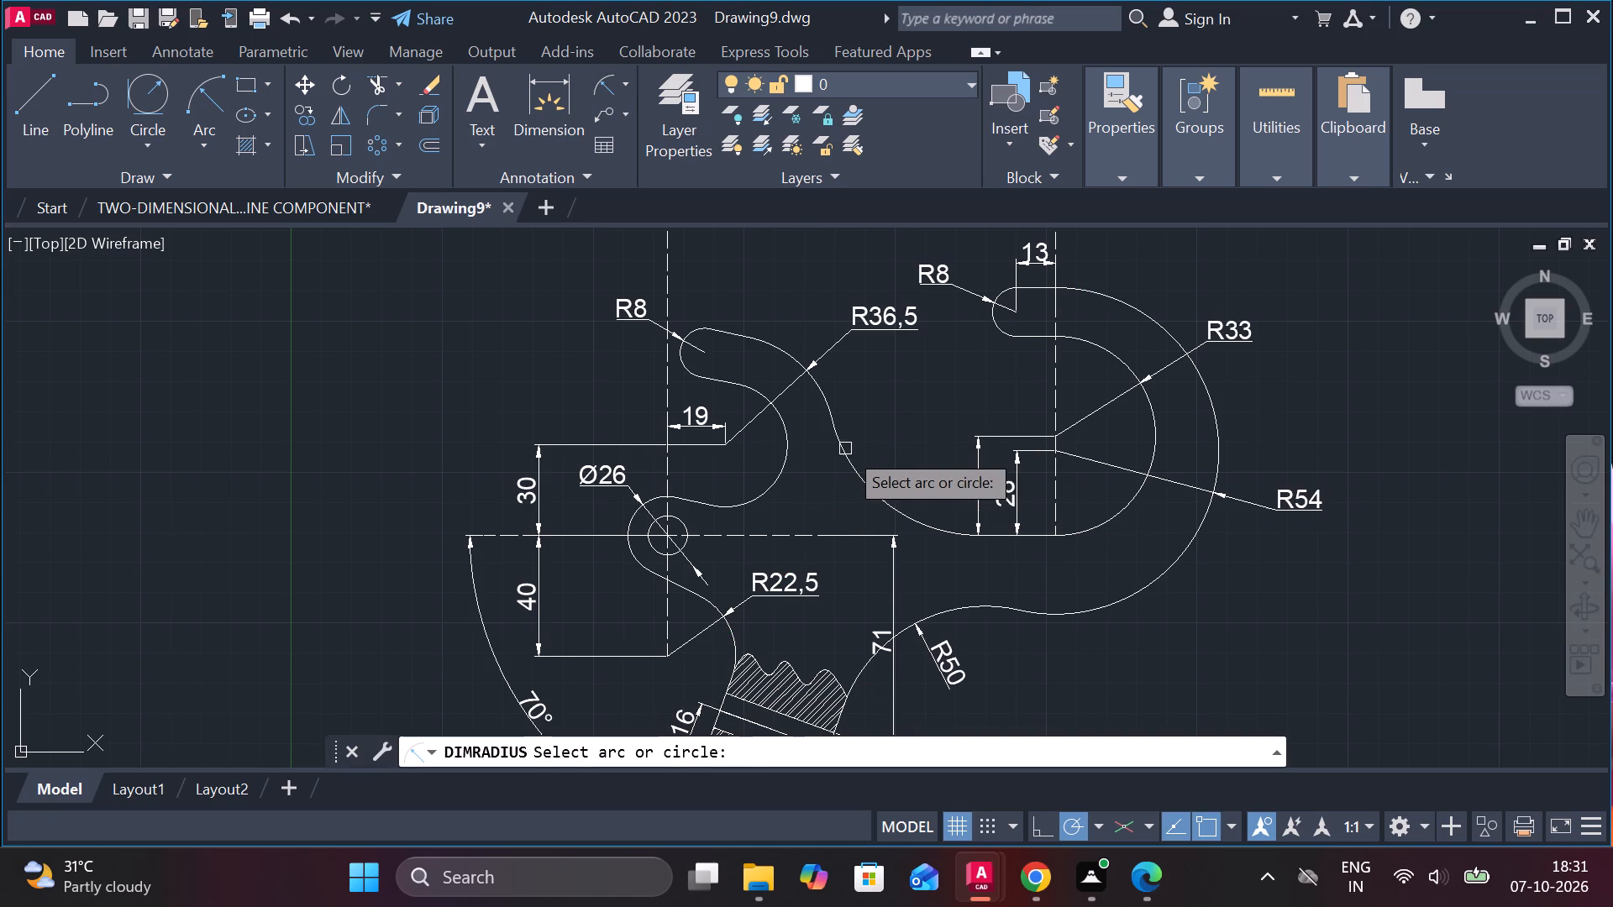
click(845, 448)
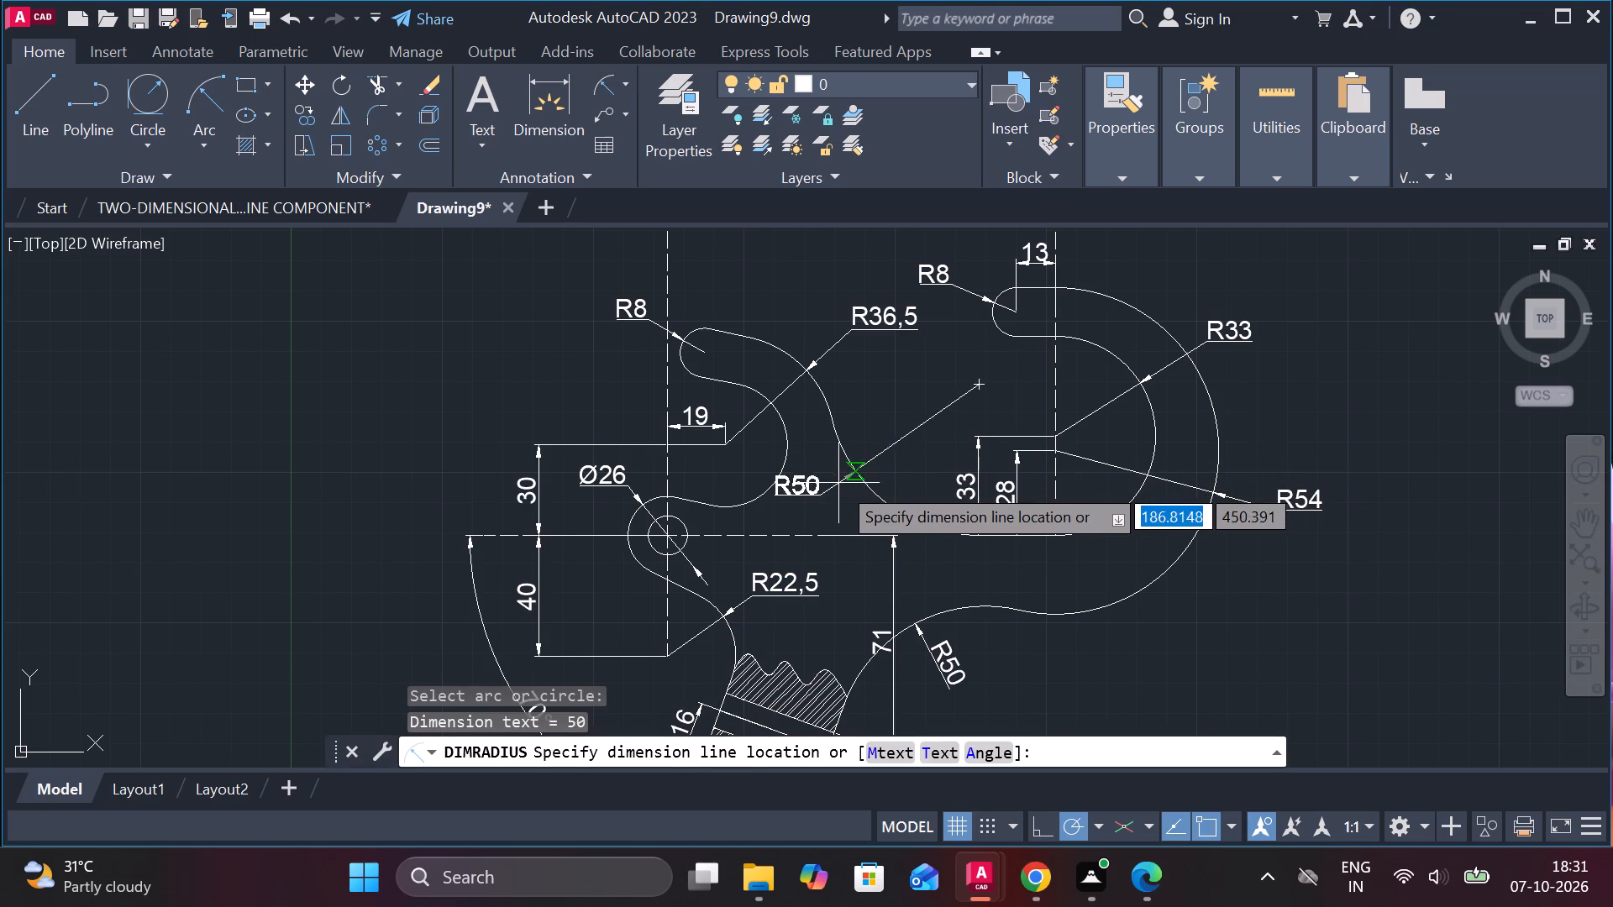
click(855, 502)
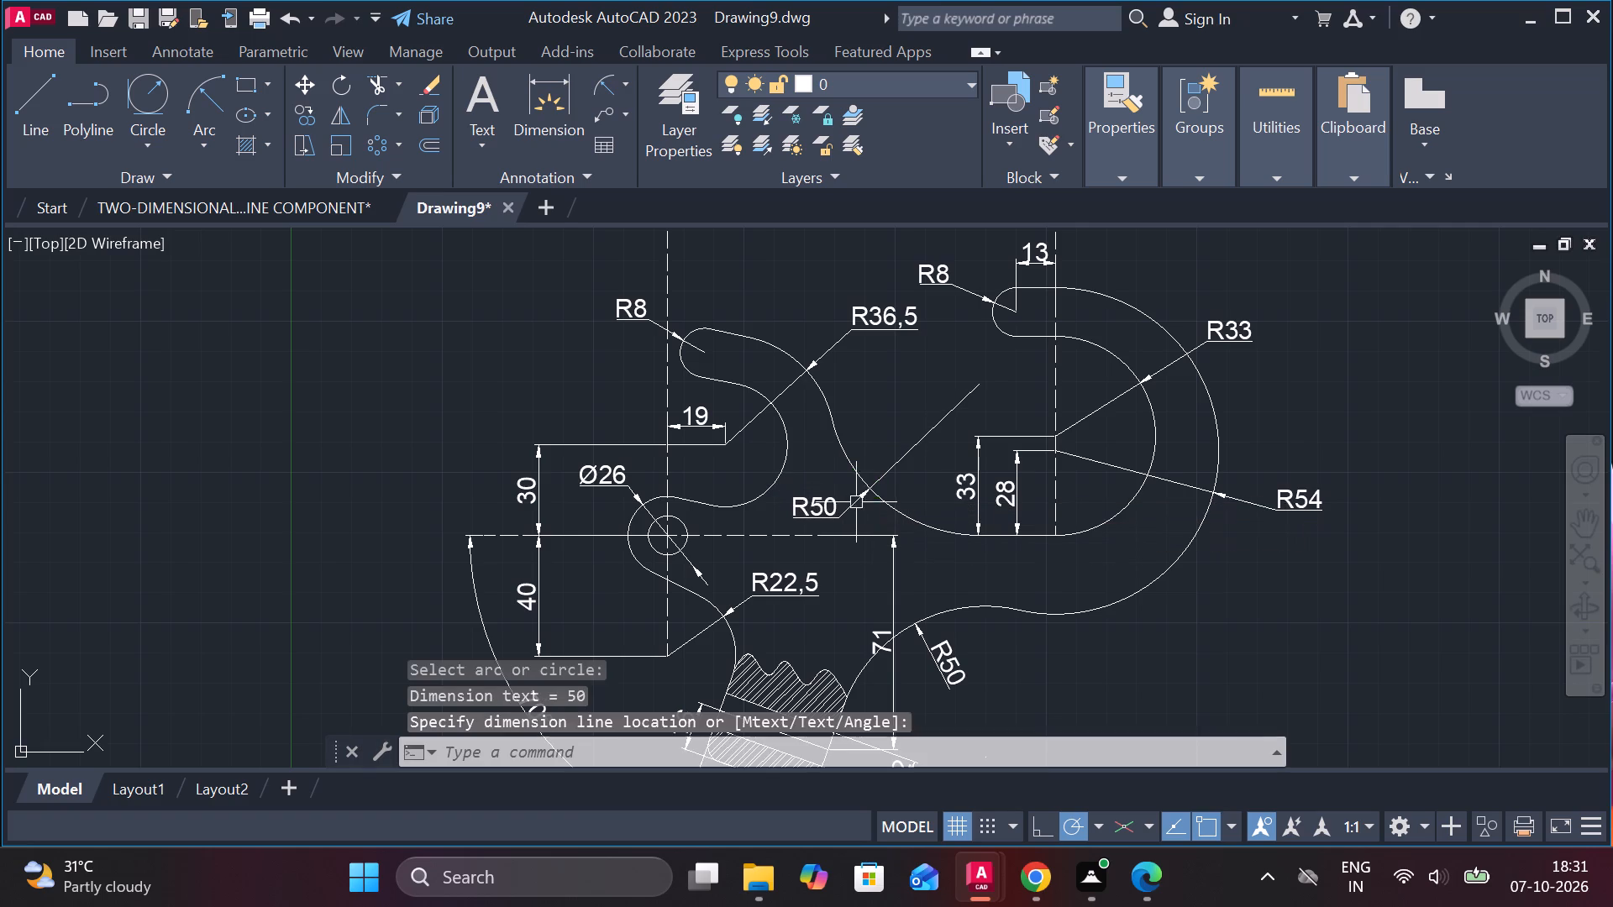
Review the whole dimensioned part, checking the hooks, boss and stem for missing dimensions.
middle_drag(939, 465, 891, 323)
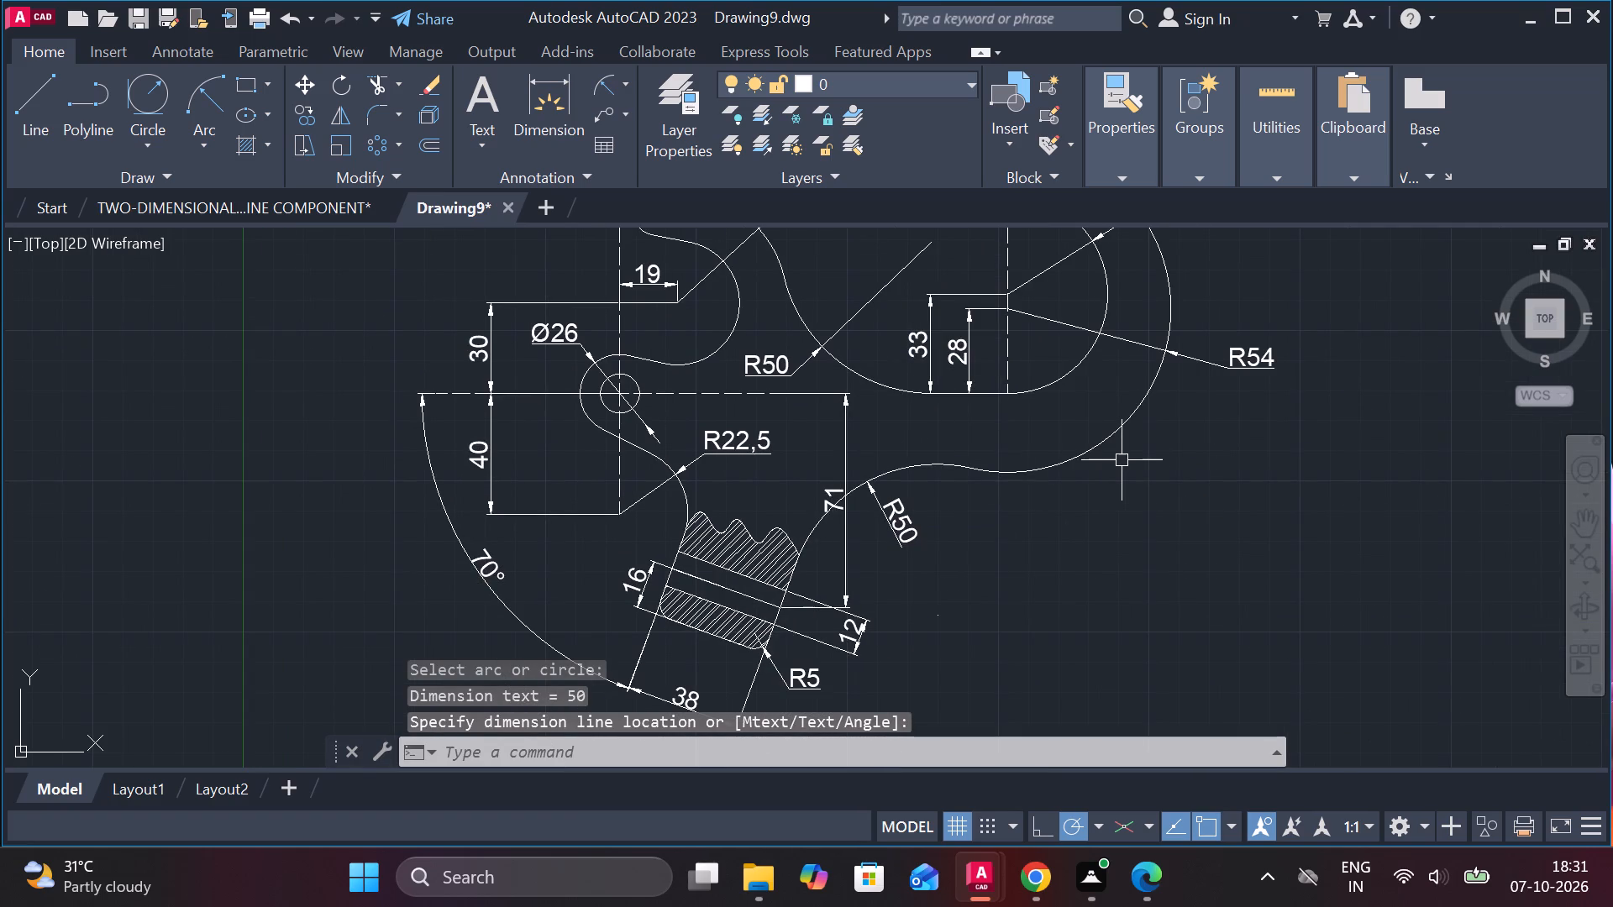
scroll(1171, 502, down, 1)
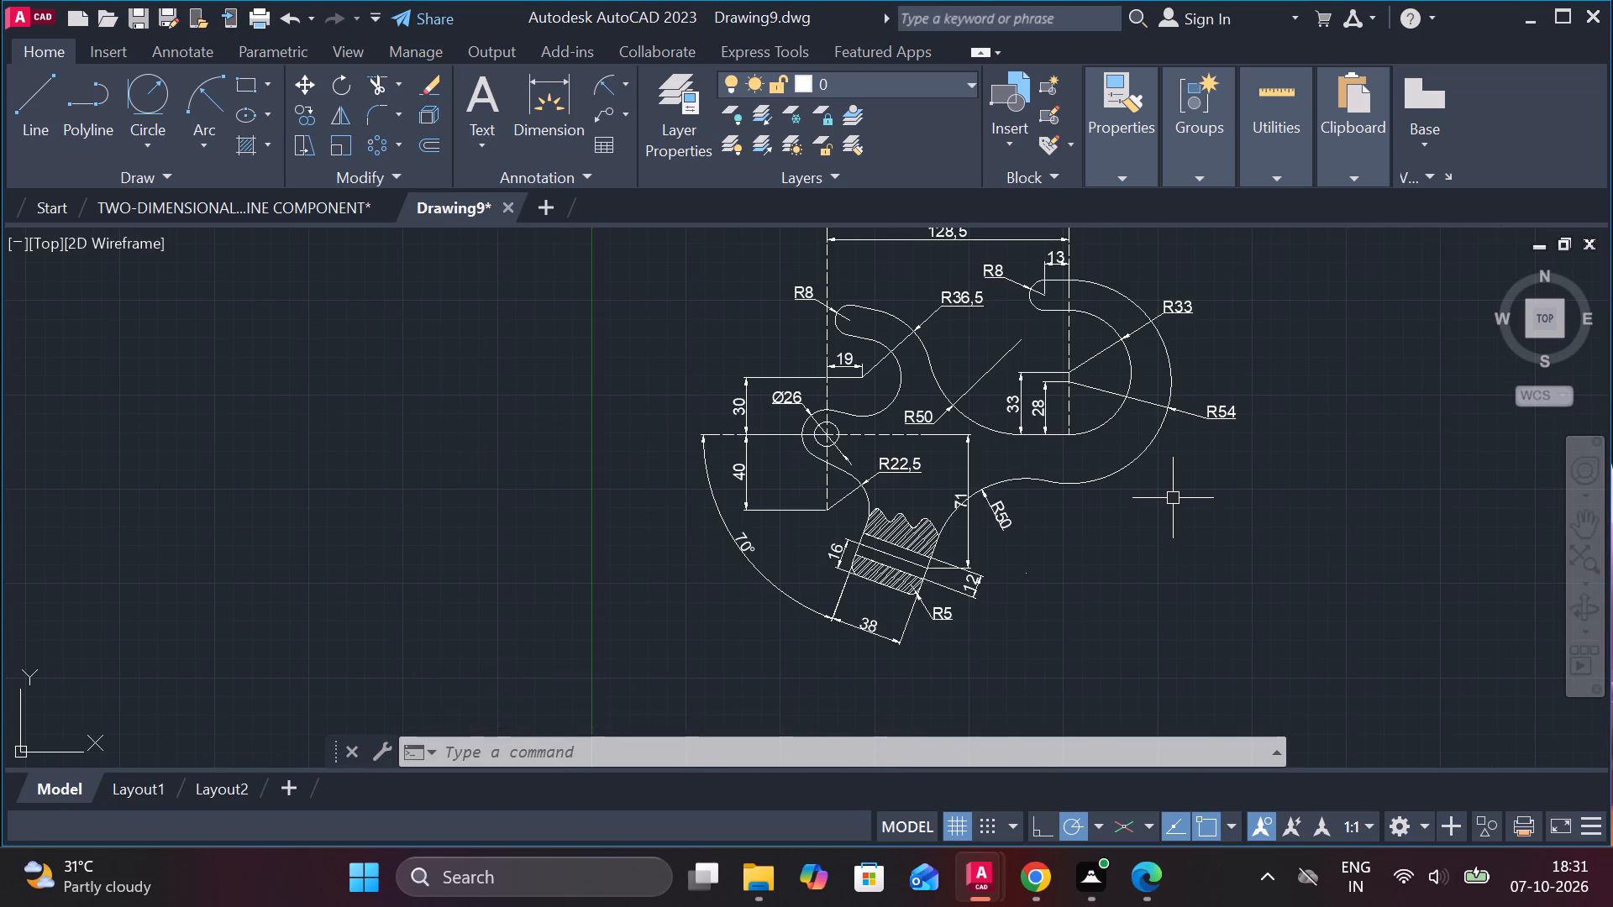
middle_drag(1178, 498, 1180, 548)
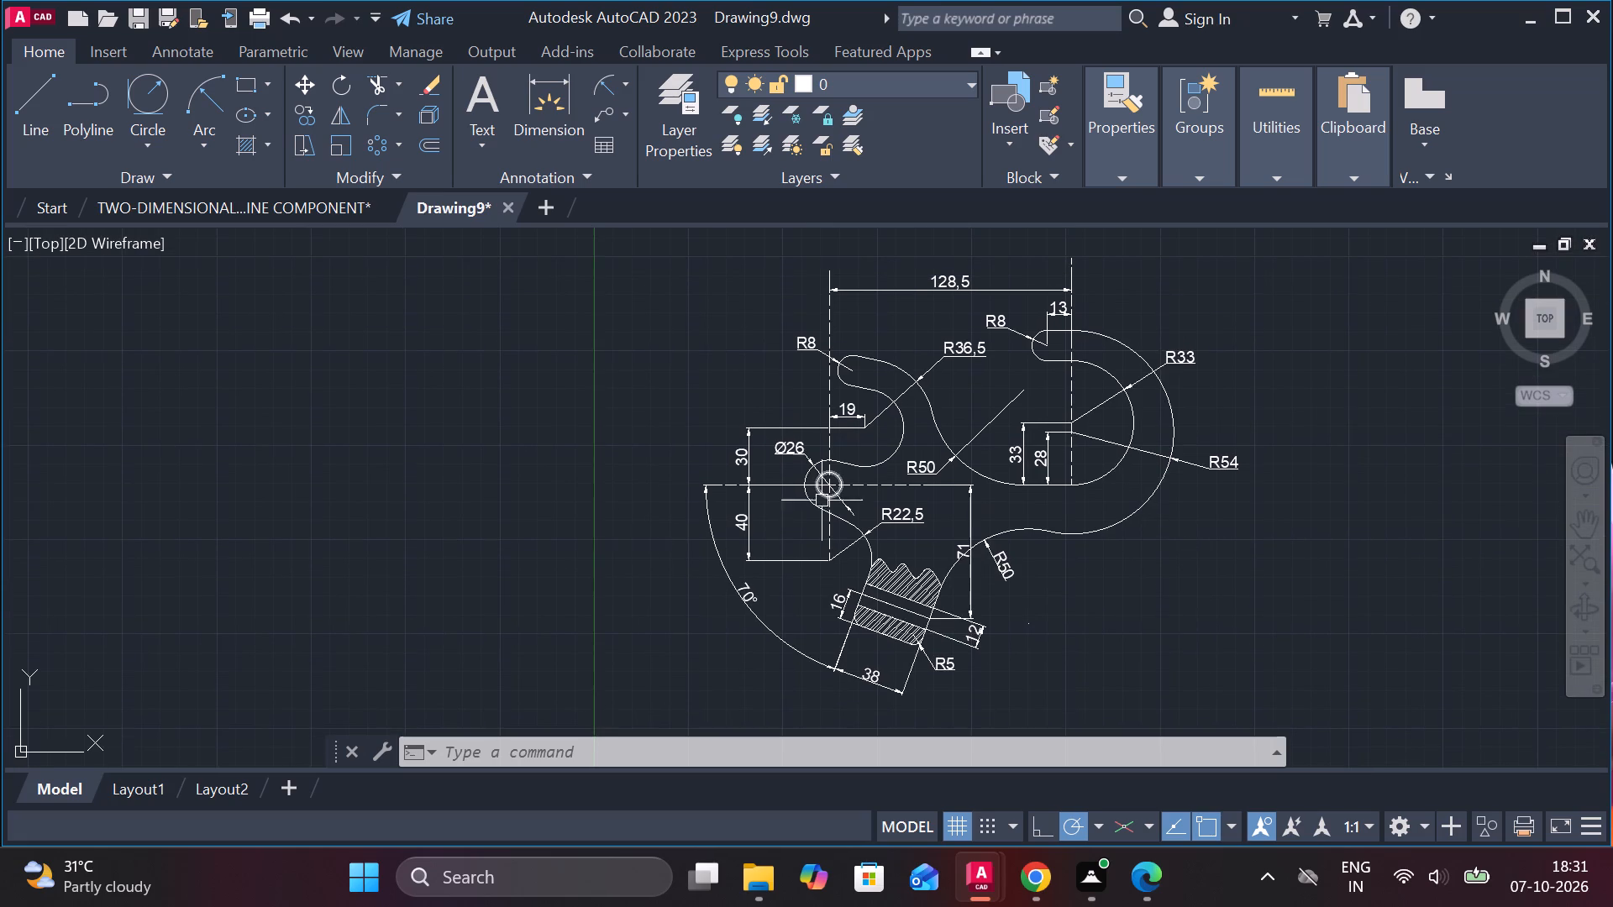
scroll(721, 311, up, 2)
middle_drag(721, 311, 646, 380)
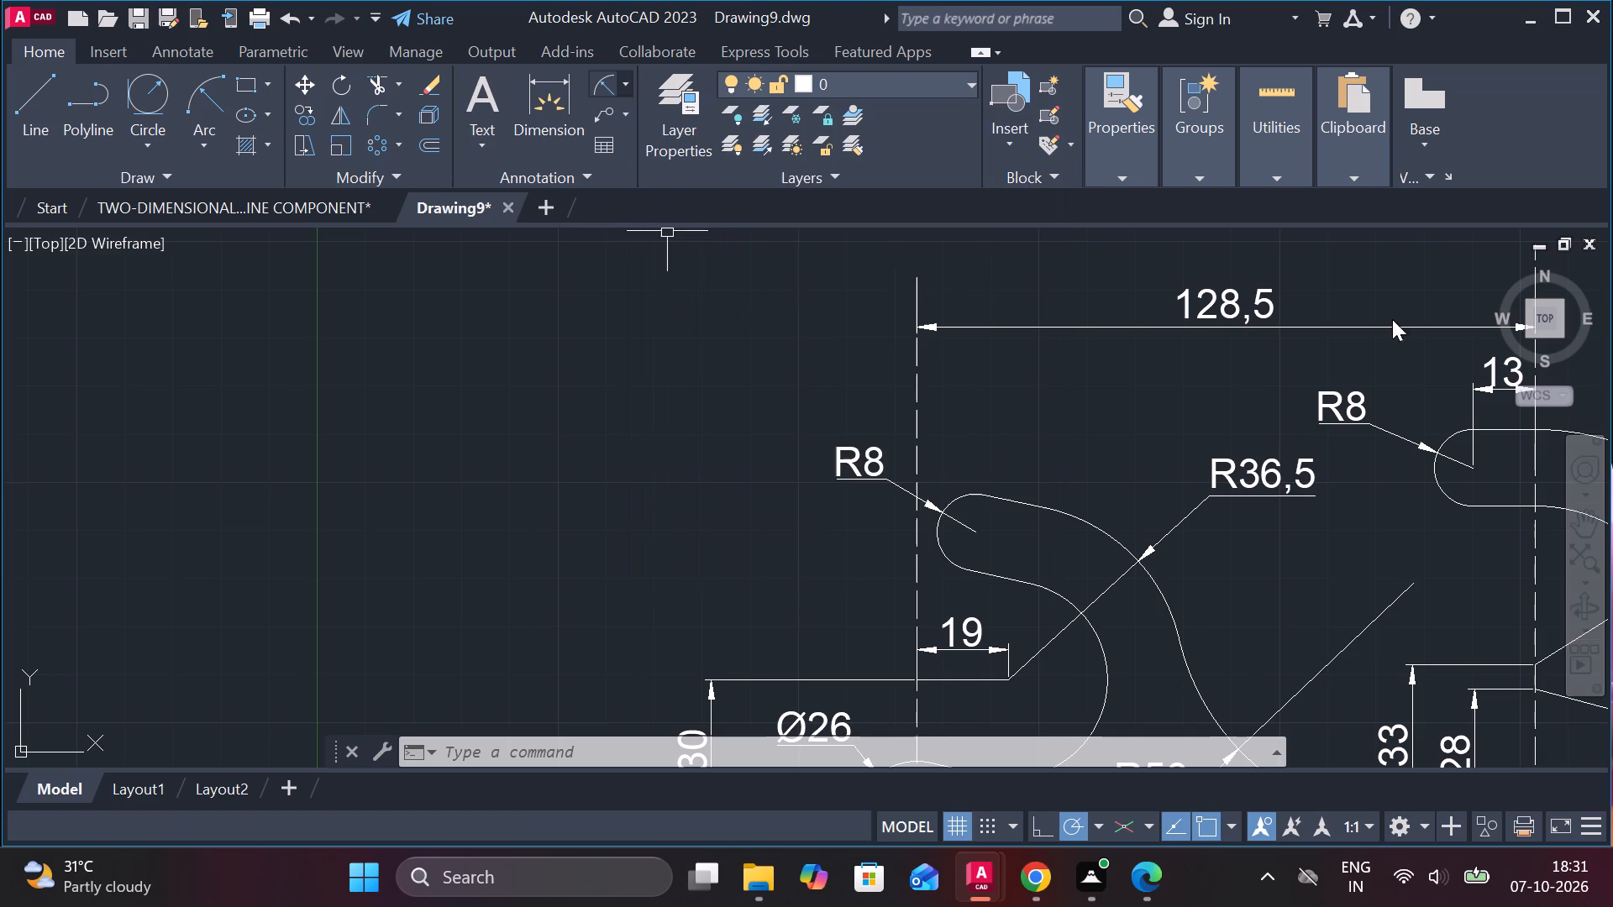
scroll(1014, 428, down, 2)
middle_drag(940, 448, 825, 328)
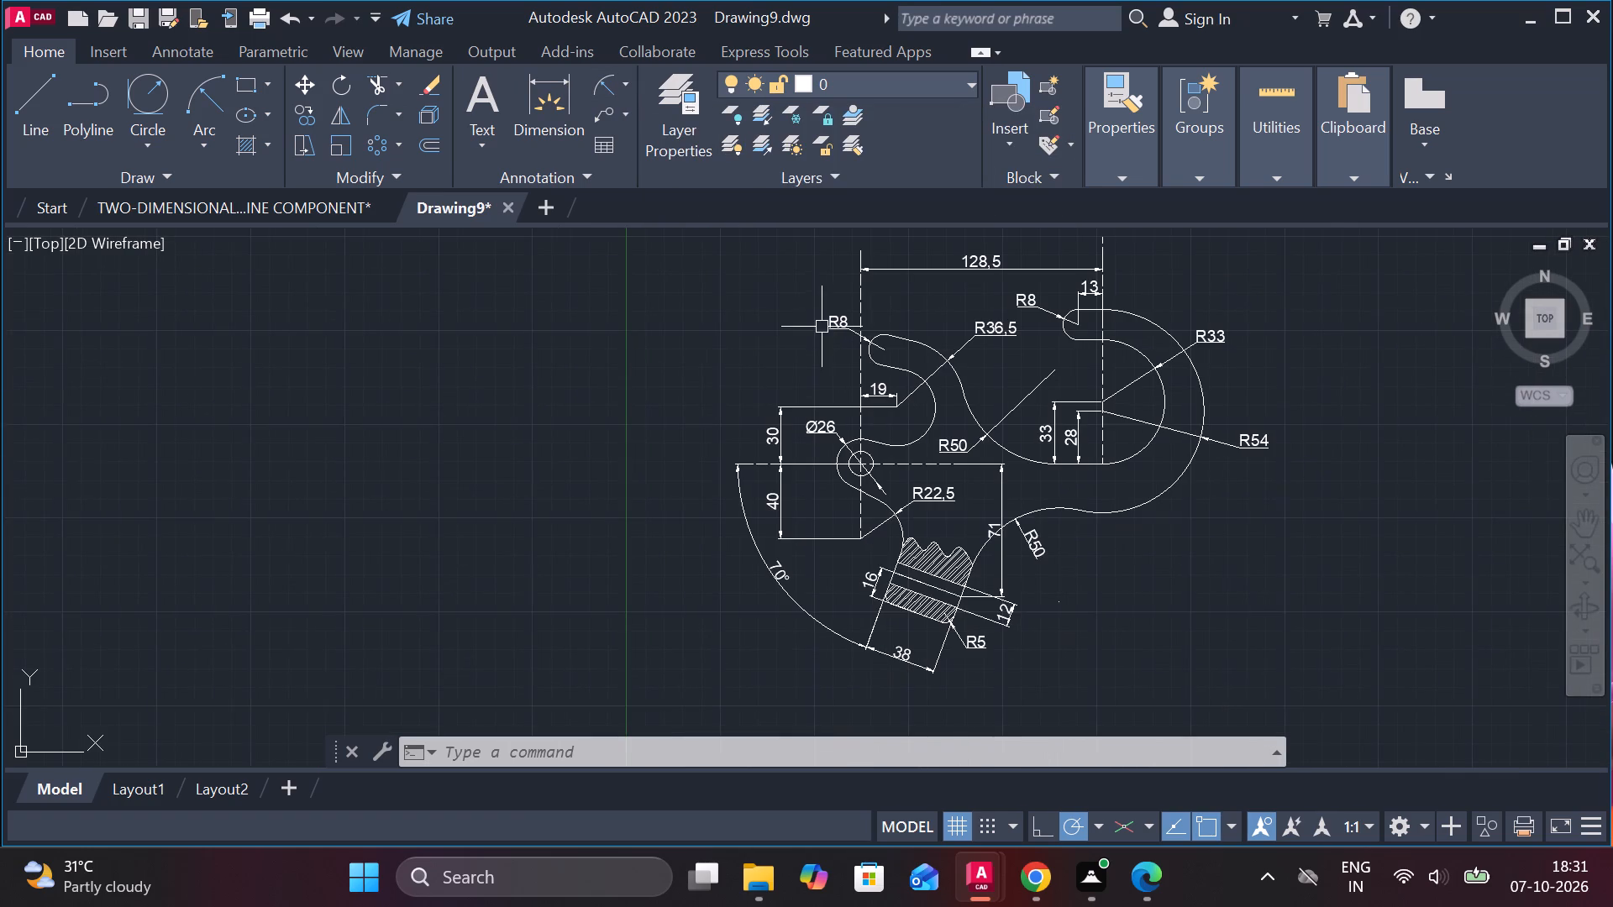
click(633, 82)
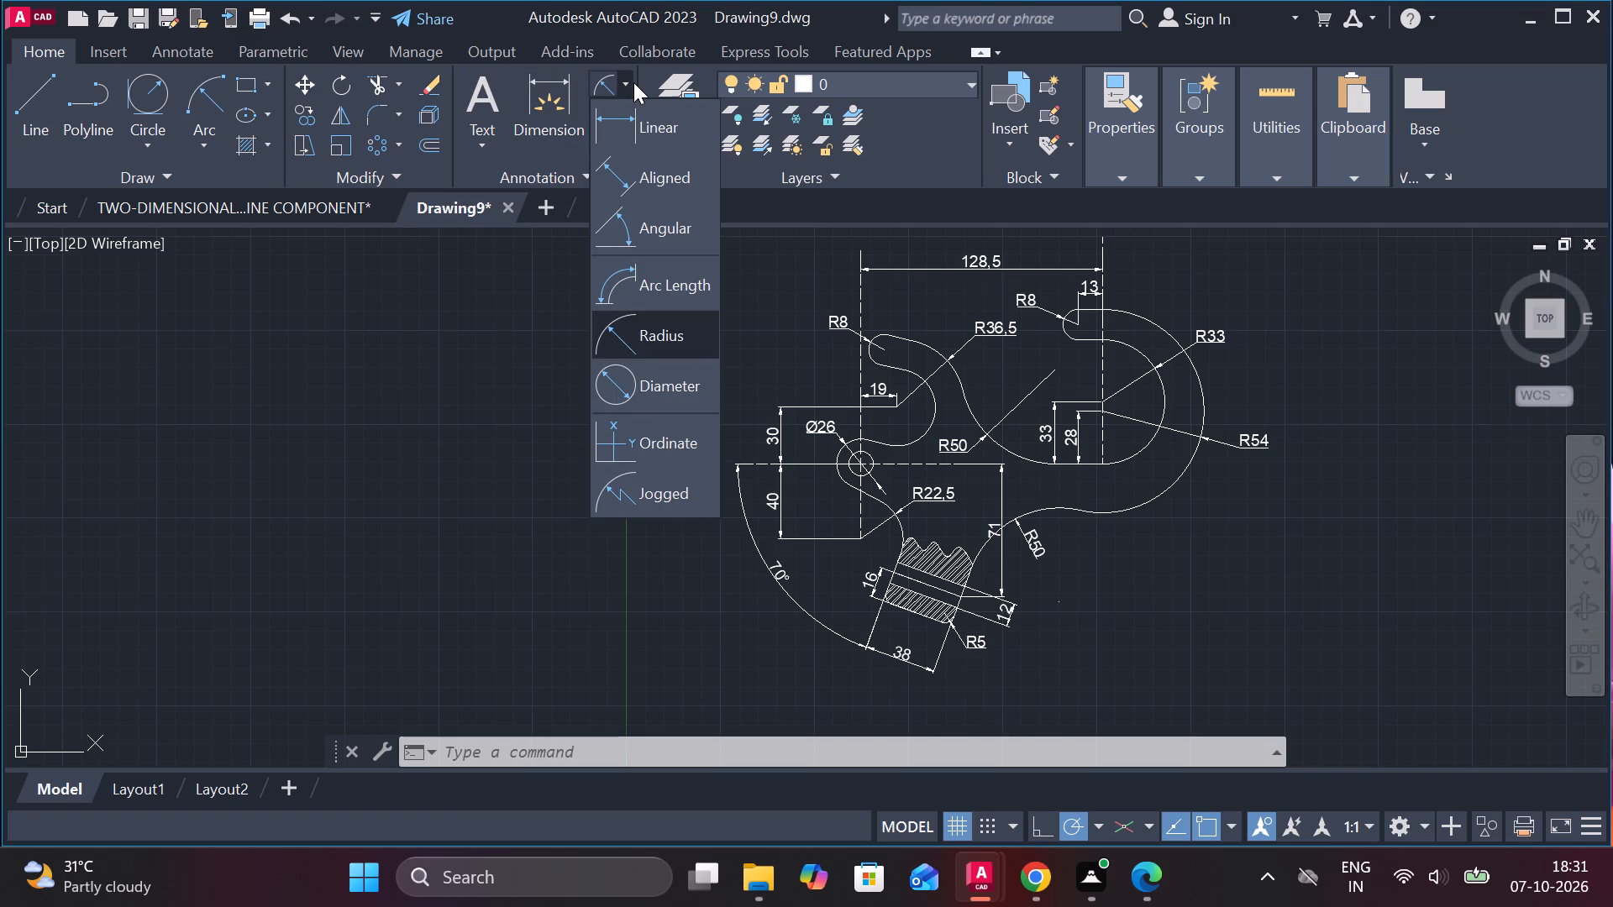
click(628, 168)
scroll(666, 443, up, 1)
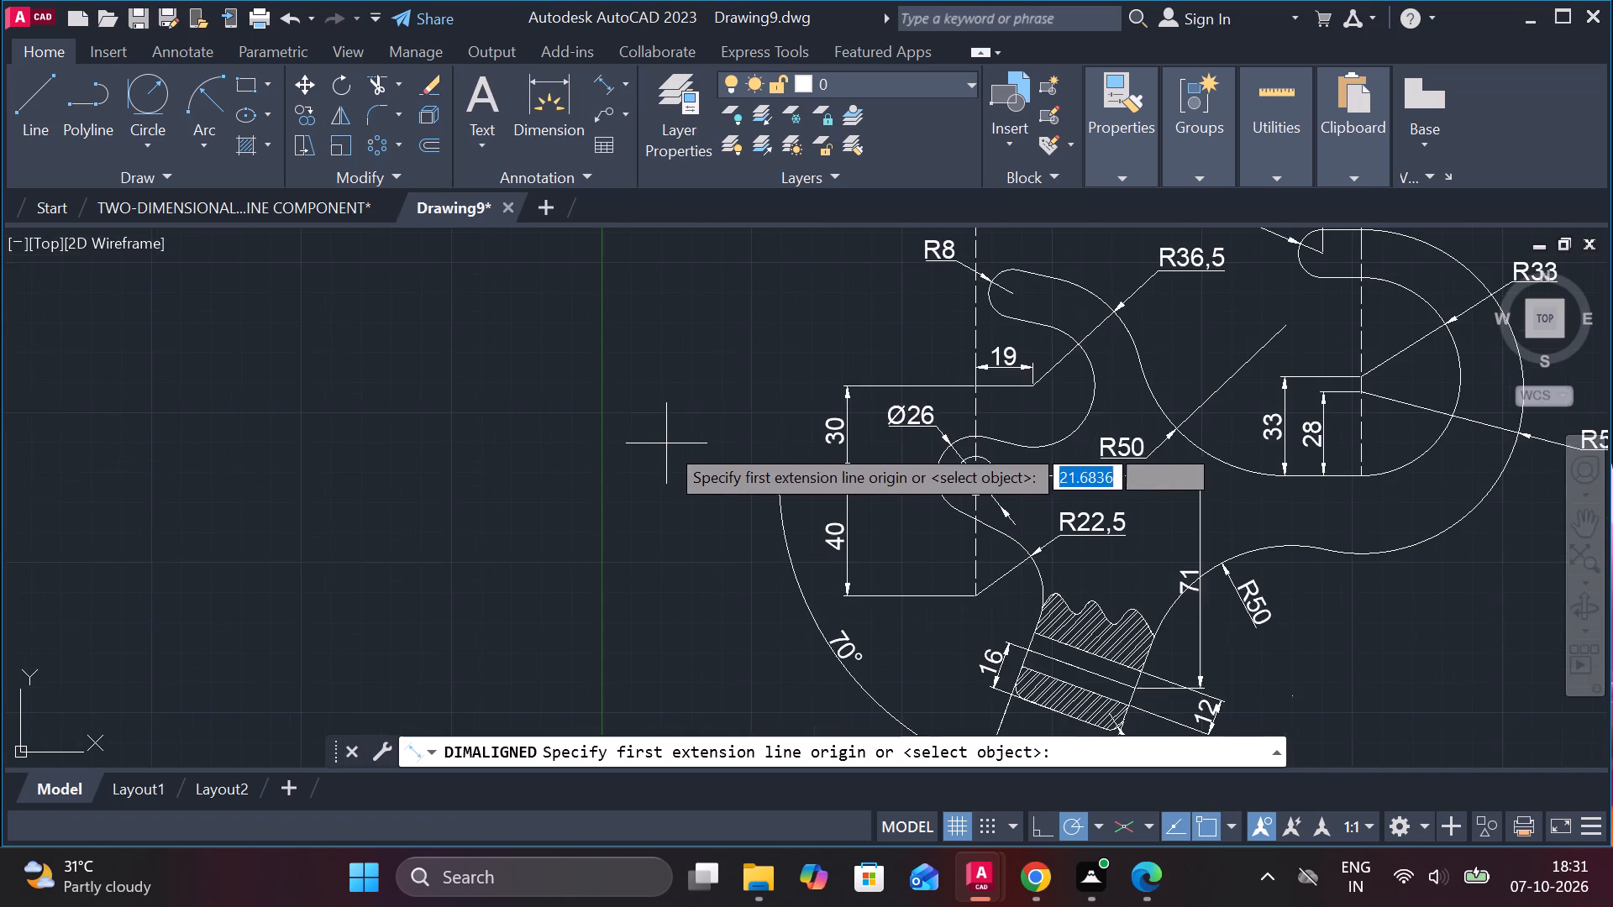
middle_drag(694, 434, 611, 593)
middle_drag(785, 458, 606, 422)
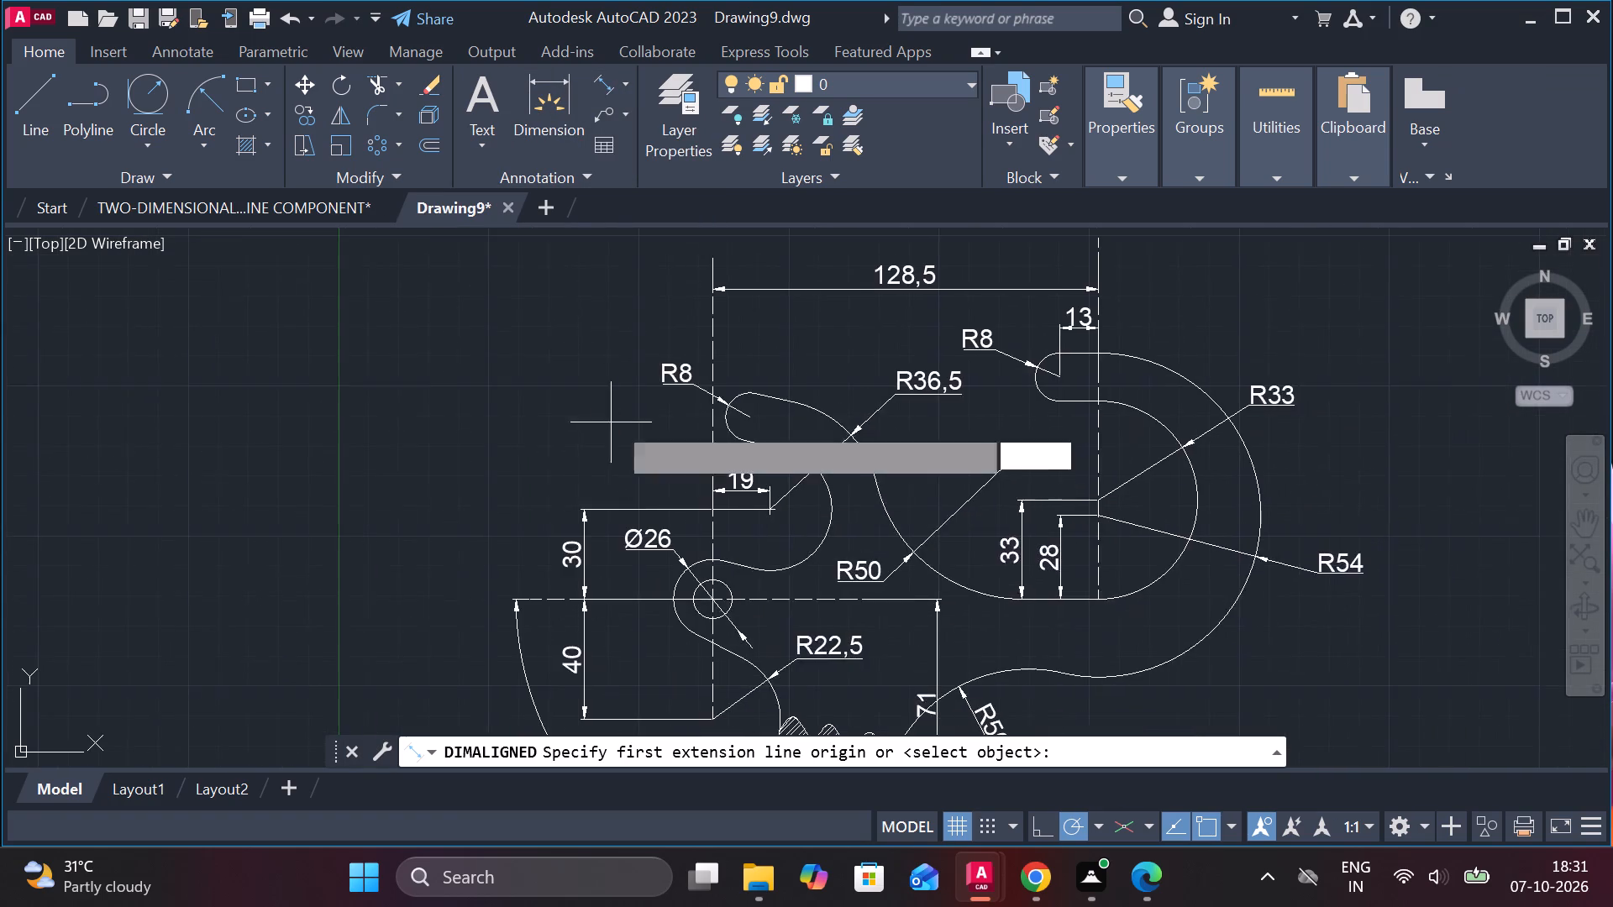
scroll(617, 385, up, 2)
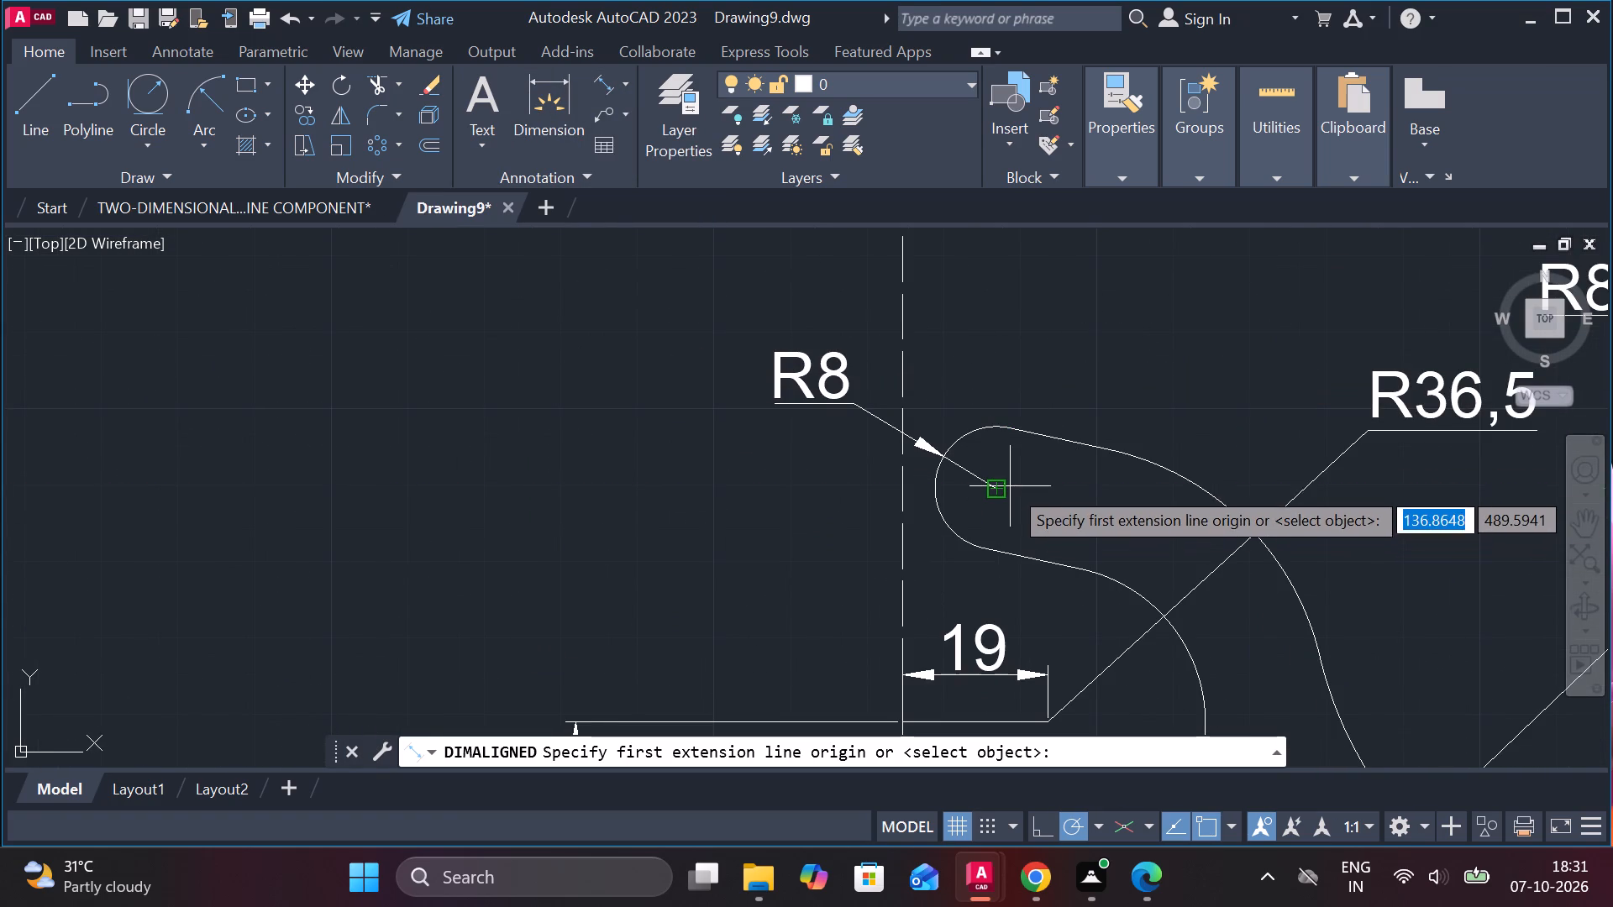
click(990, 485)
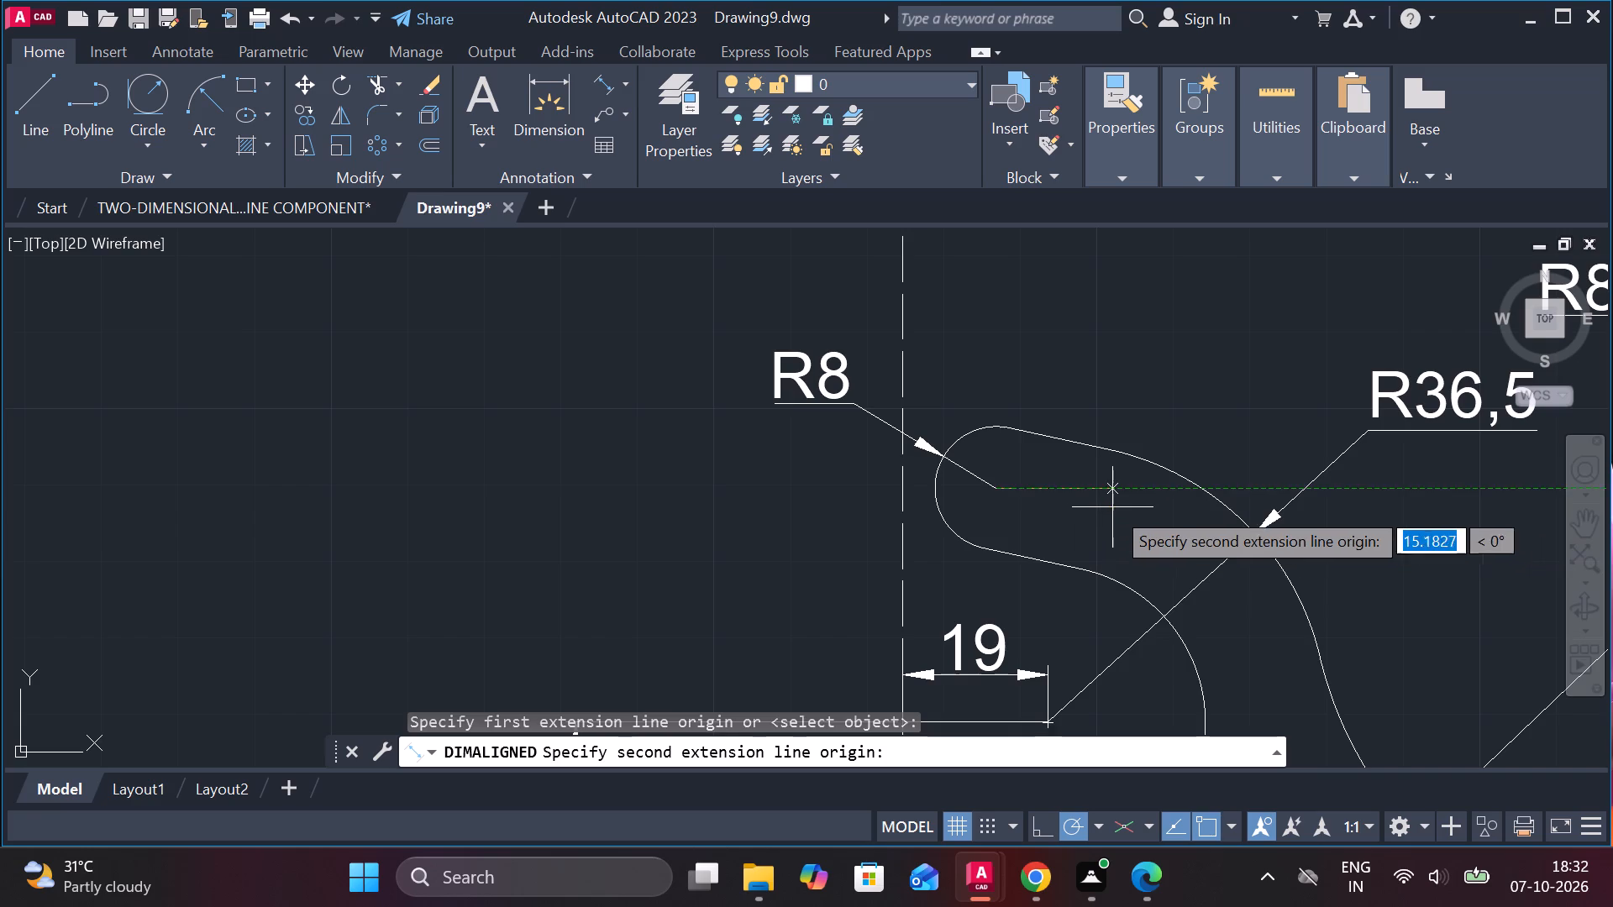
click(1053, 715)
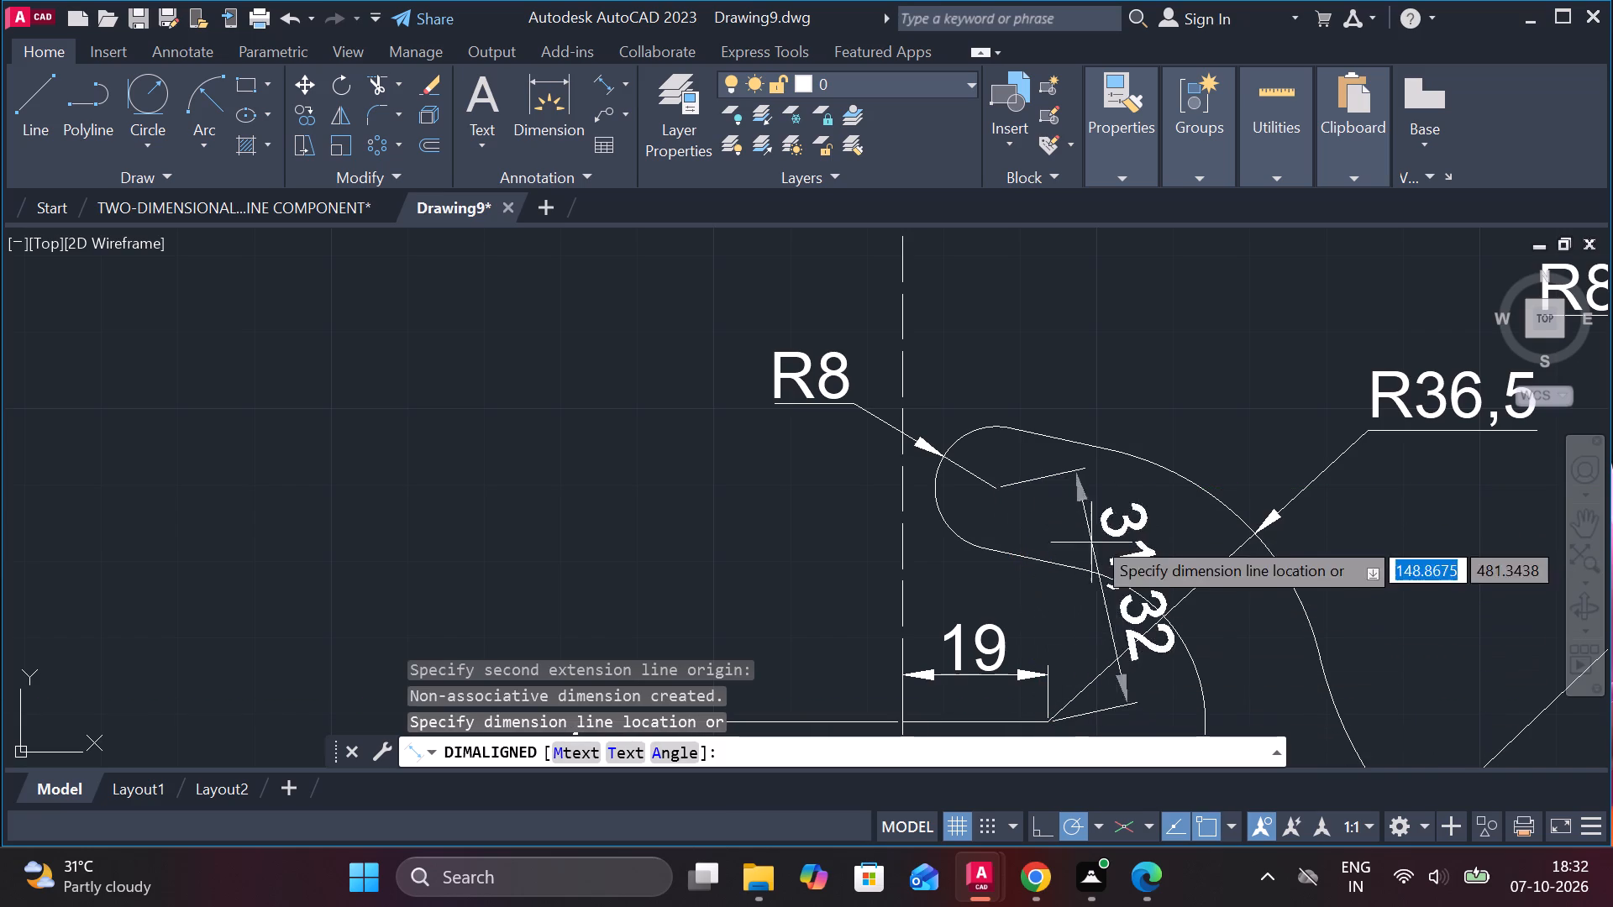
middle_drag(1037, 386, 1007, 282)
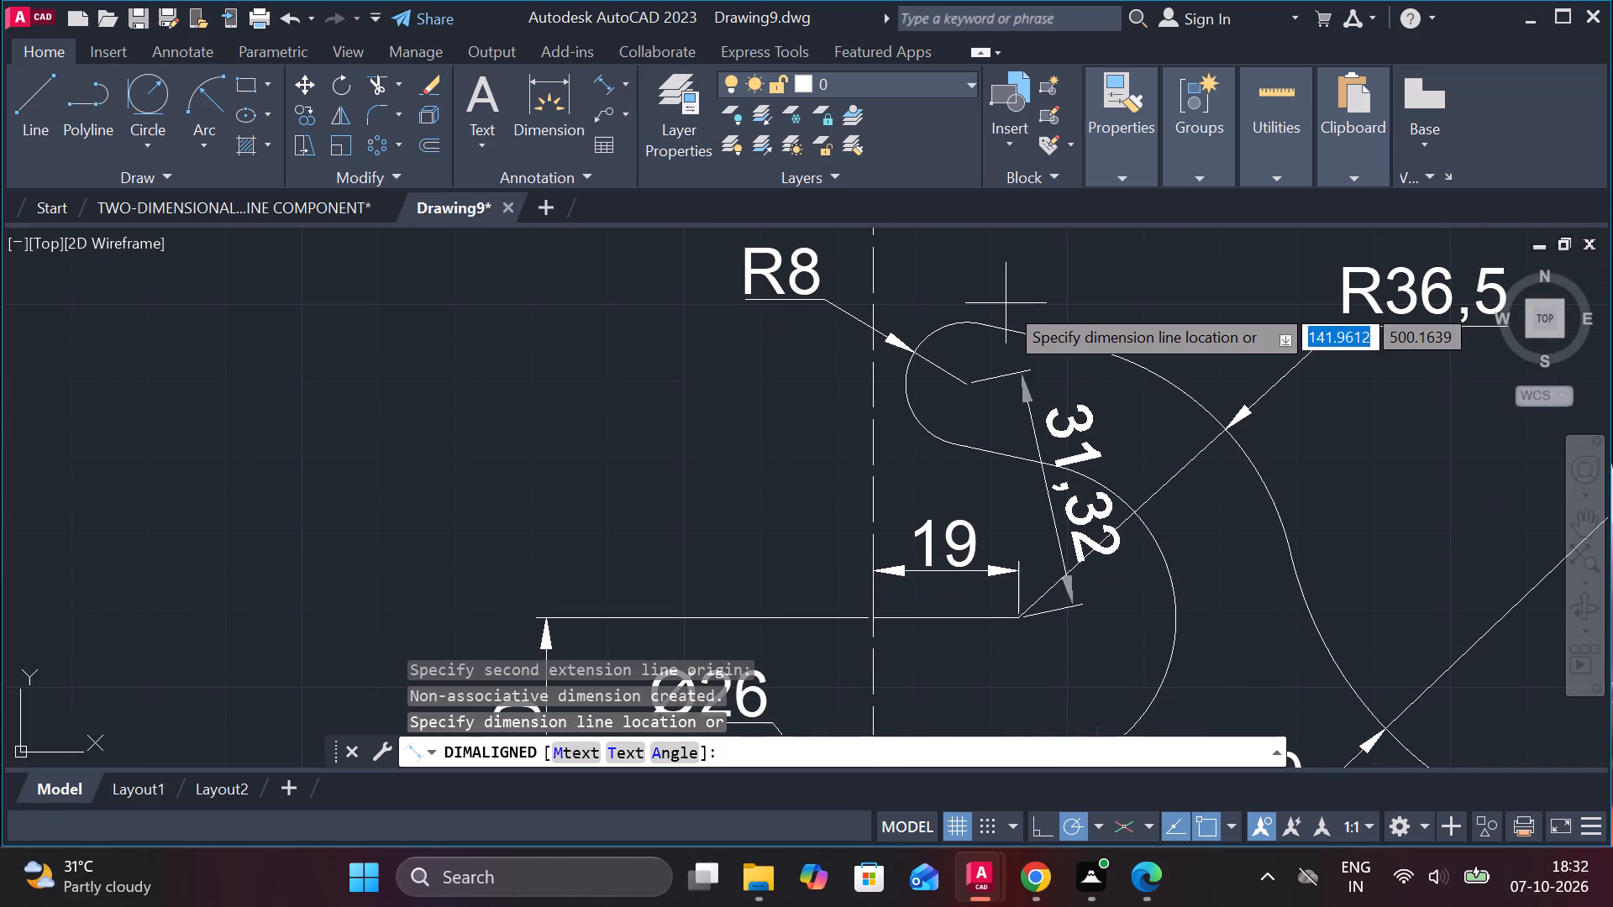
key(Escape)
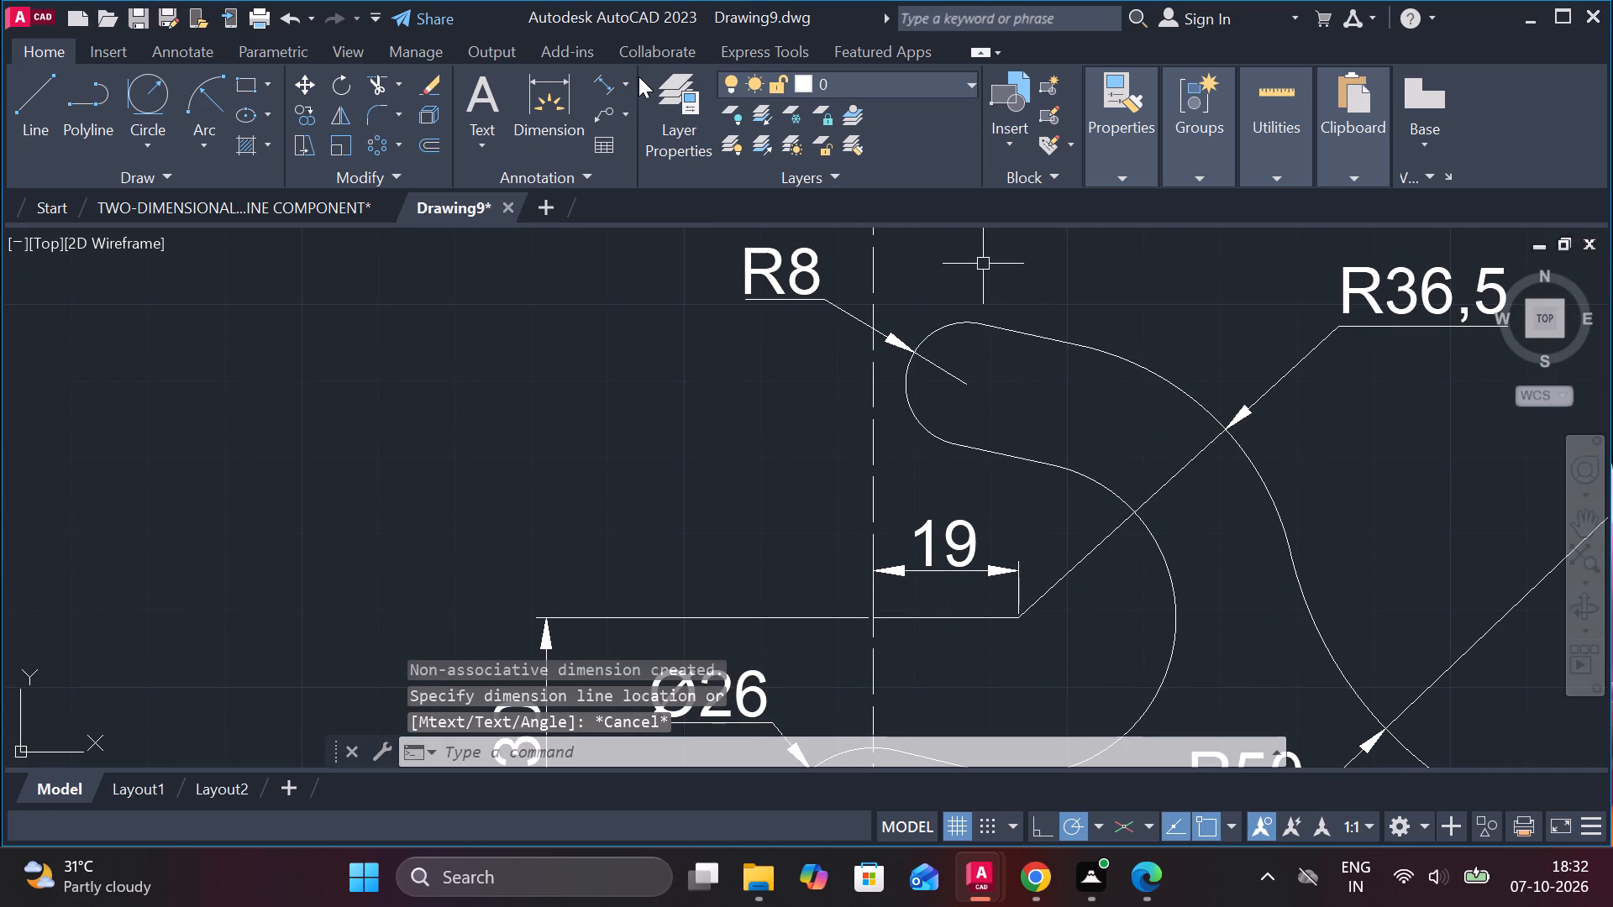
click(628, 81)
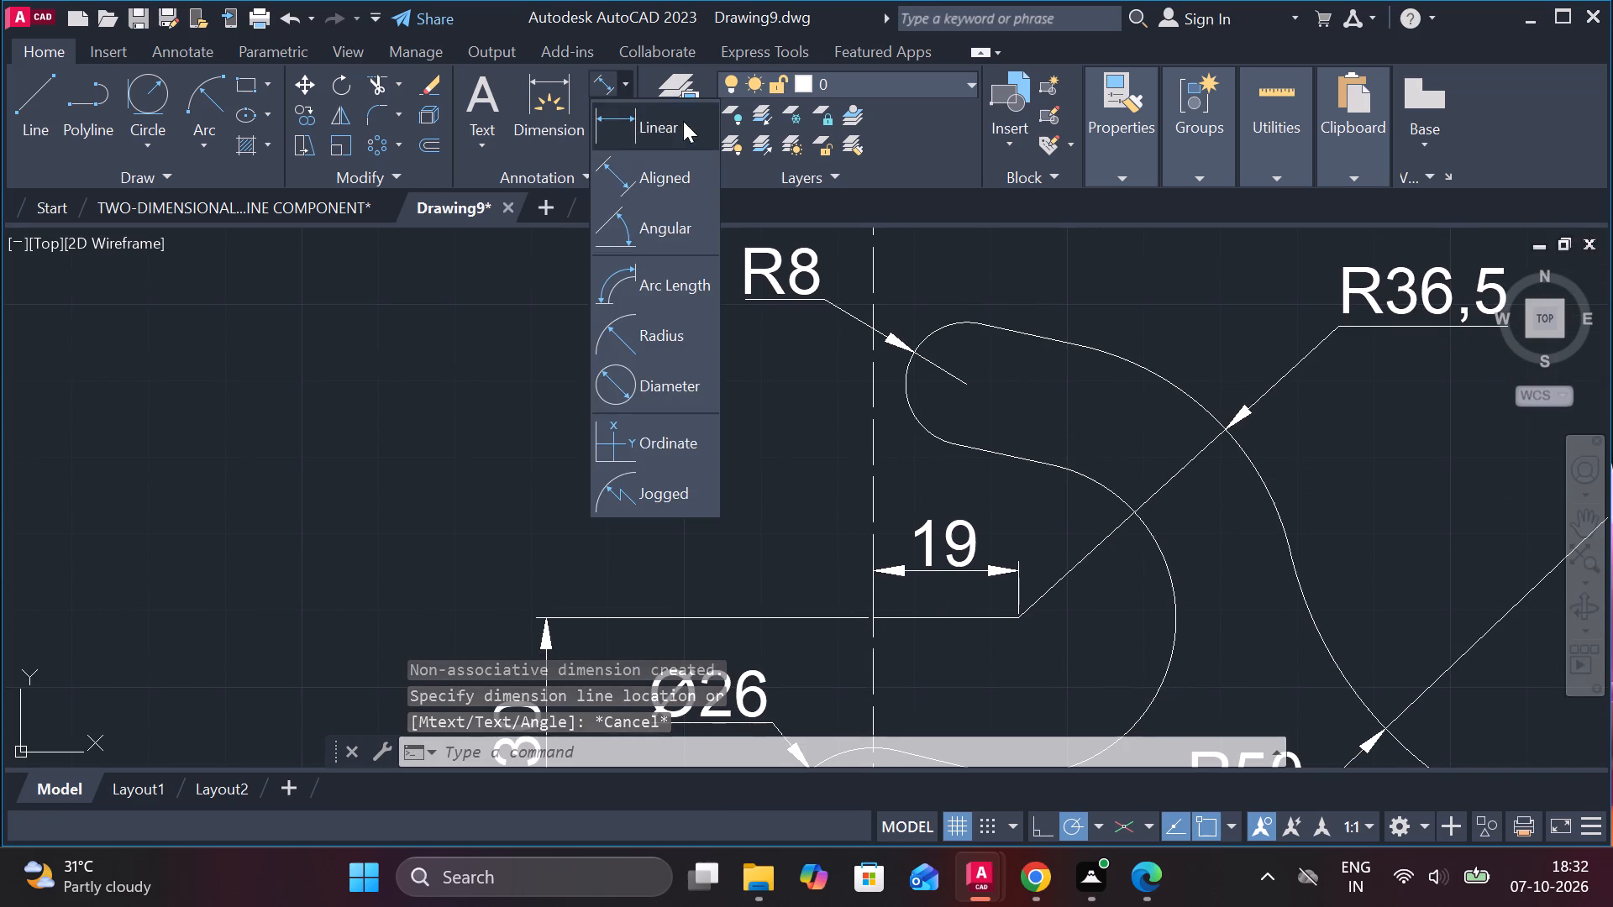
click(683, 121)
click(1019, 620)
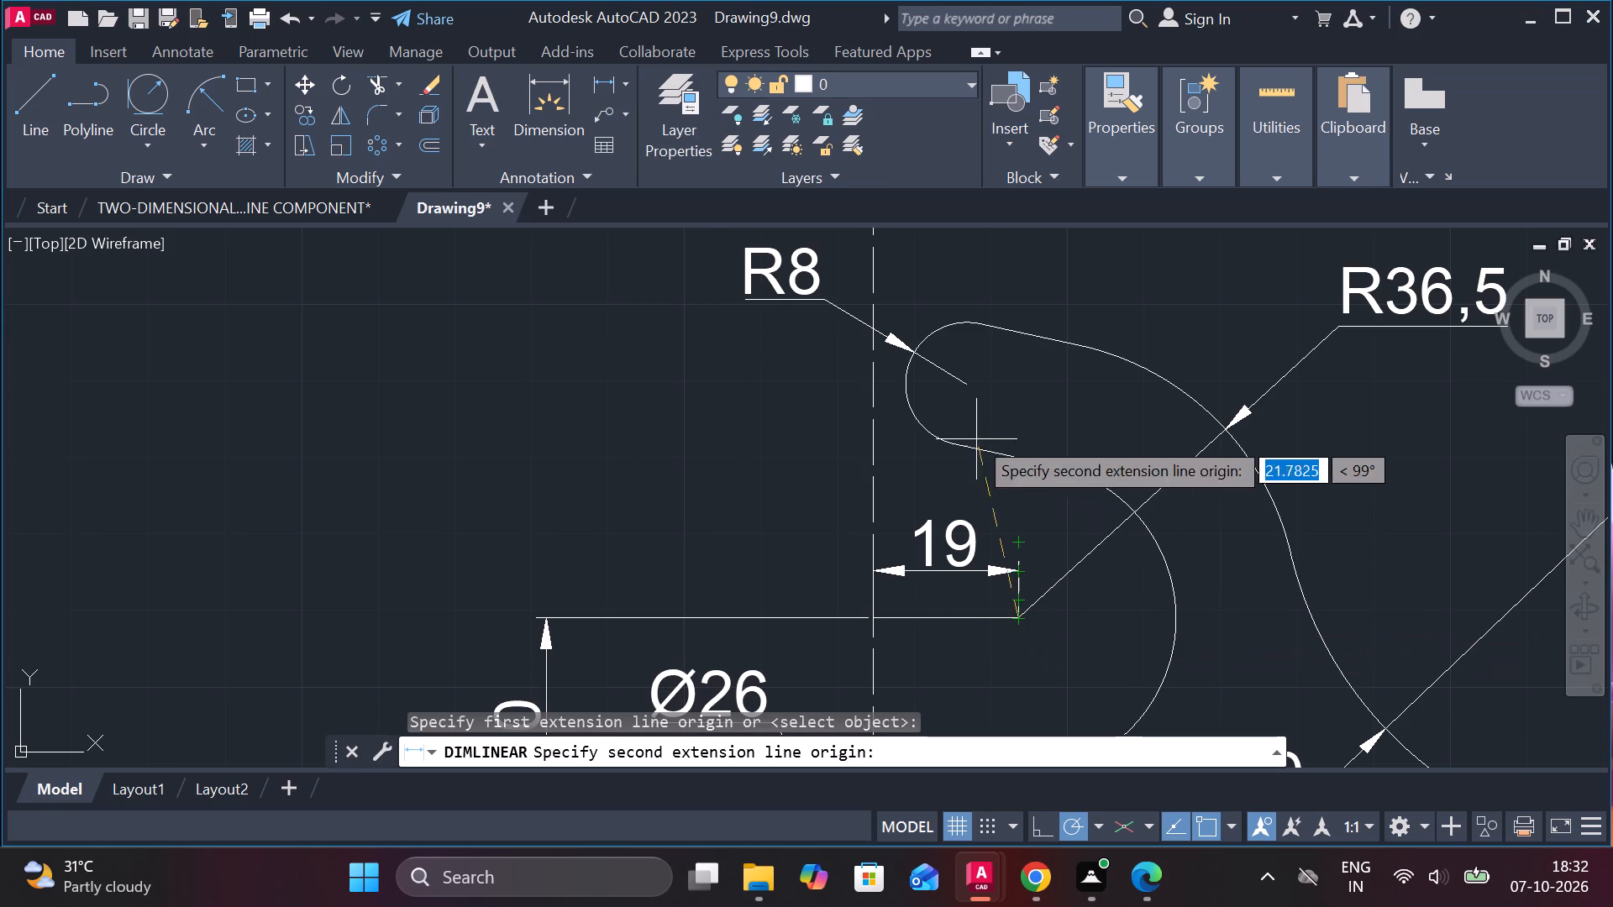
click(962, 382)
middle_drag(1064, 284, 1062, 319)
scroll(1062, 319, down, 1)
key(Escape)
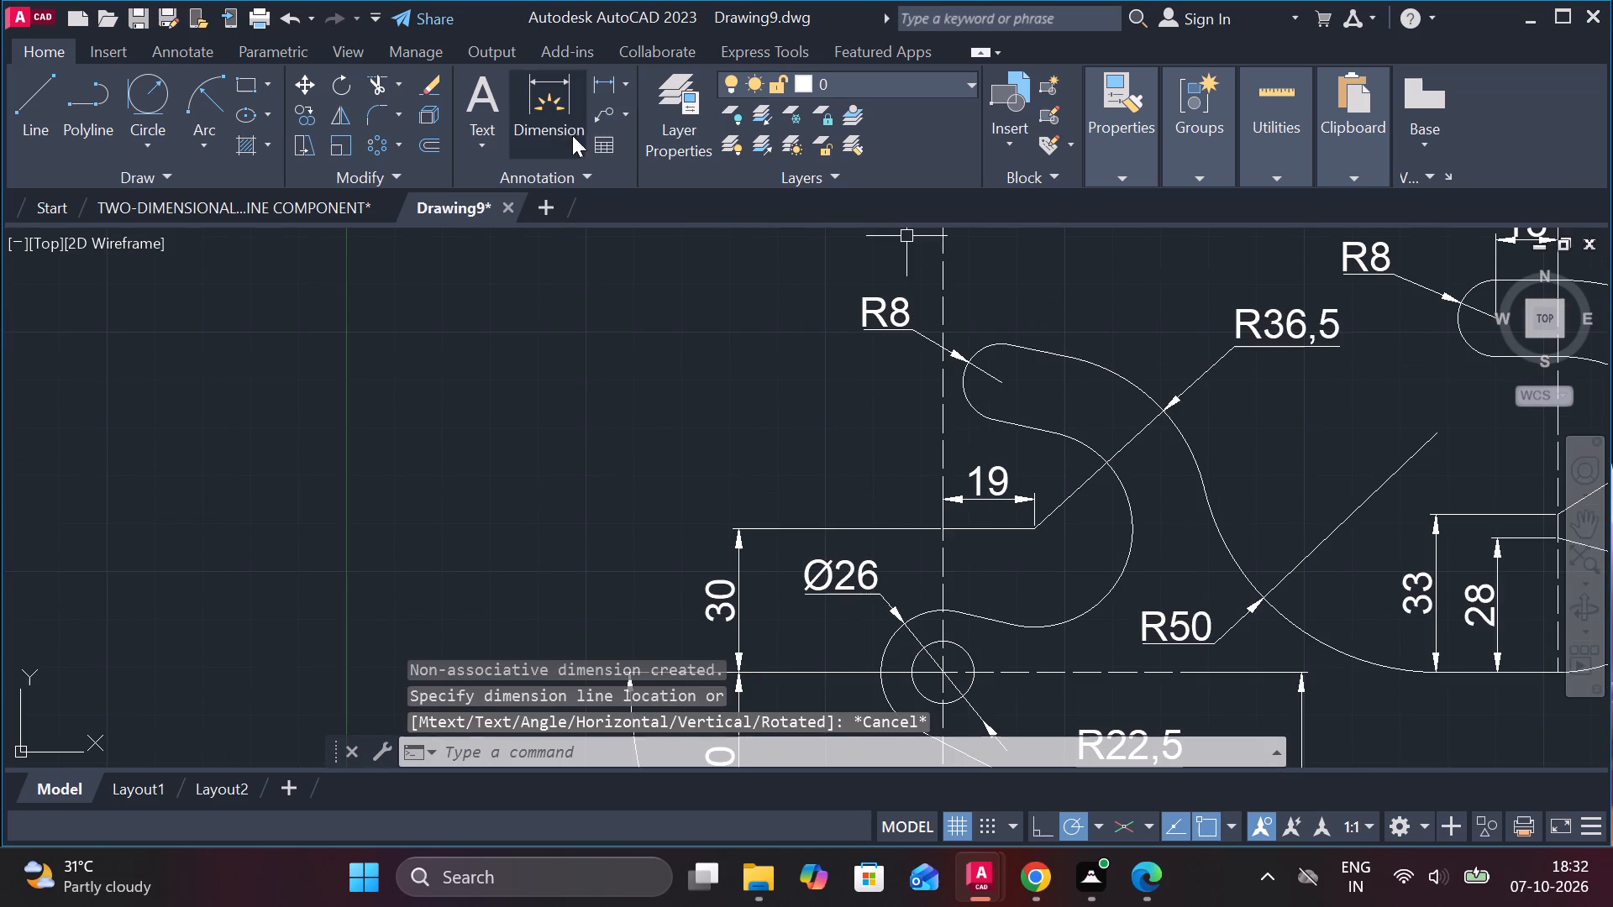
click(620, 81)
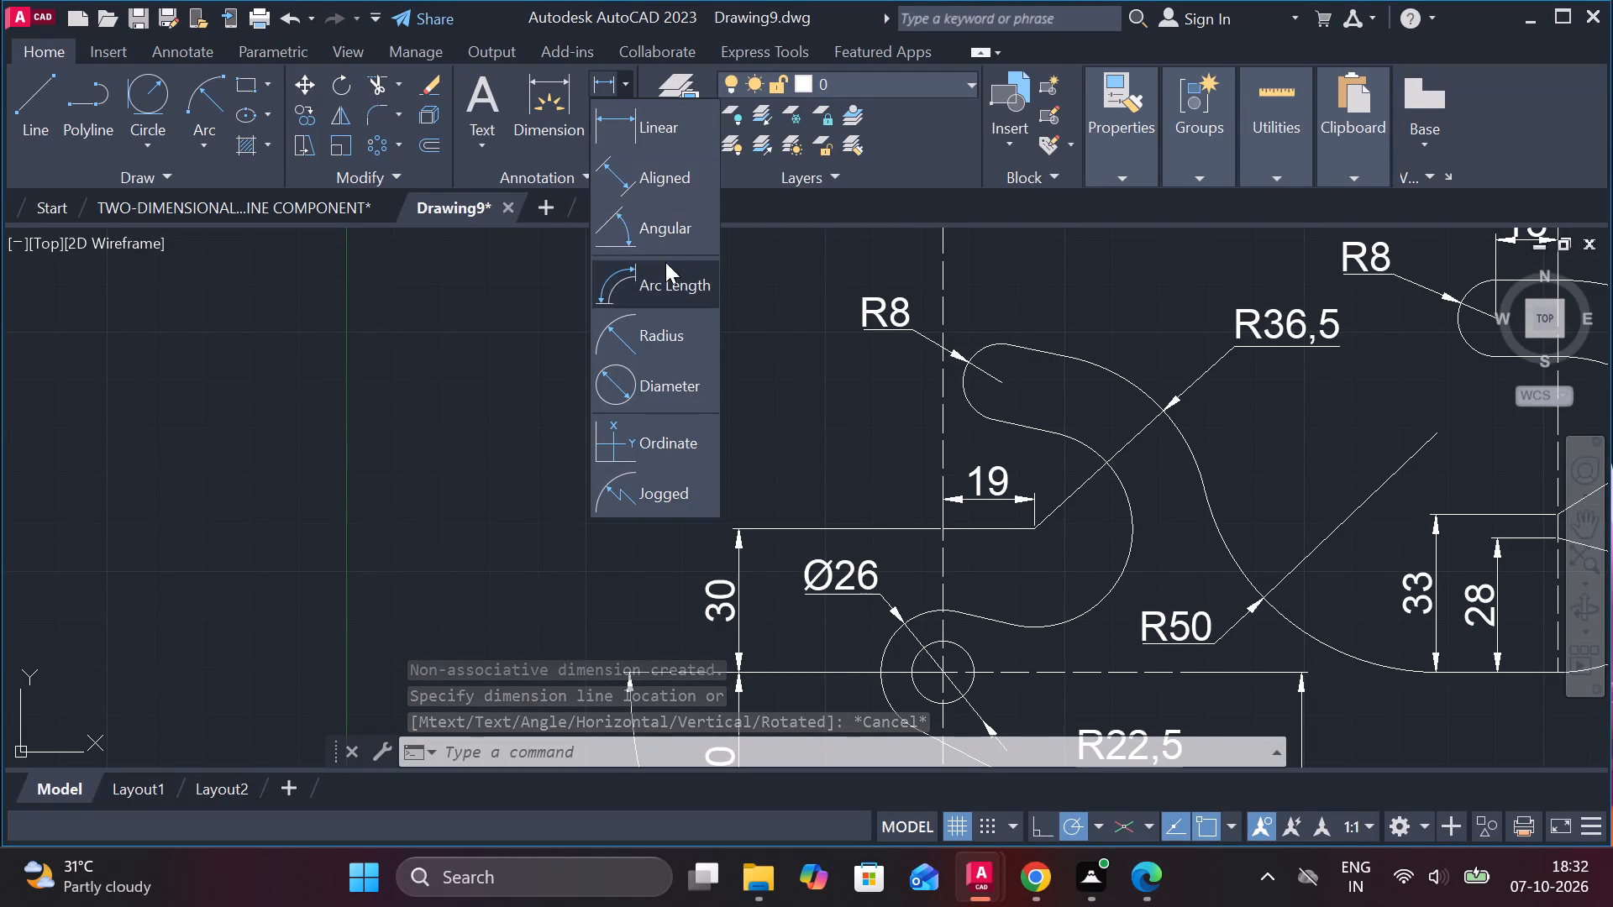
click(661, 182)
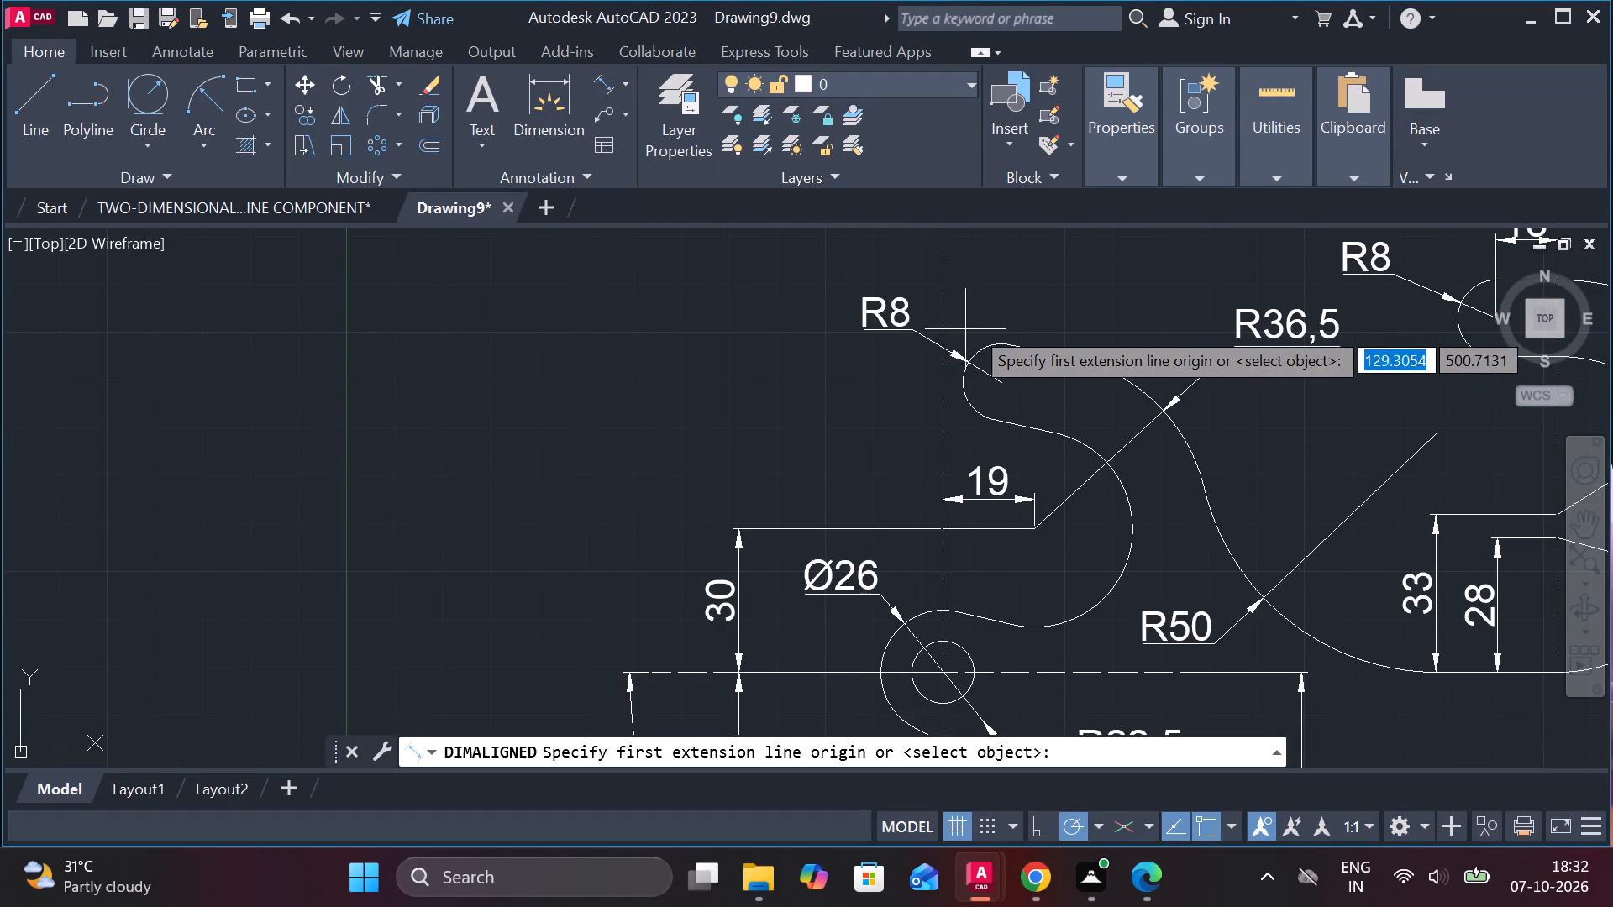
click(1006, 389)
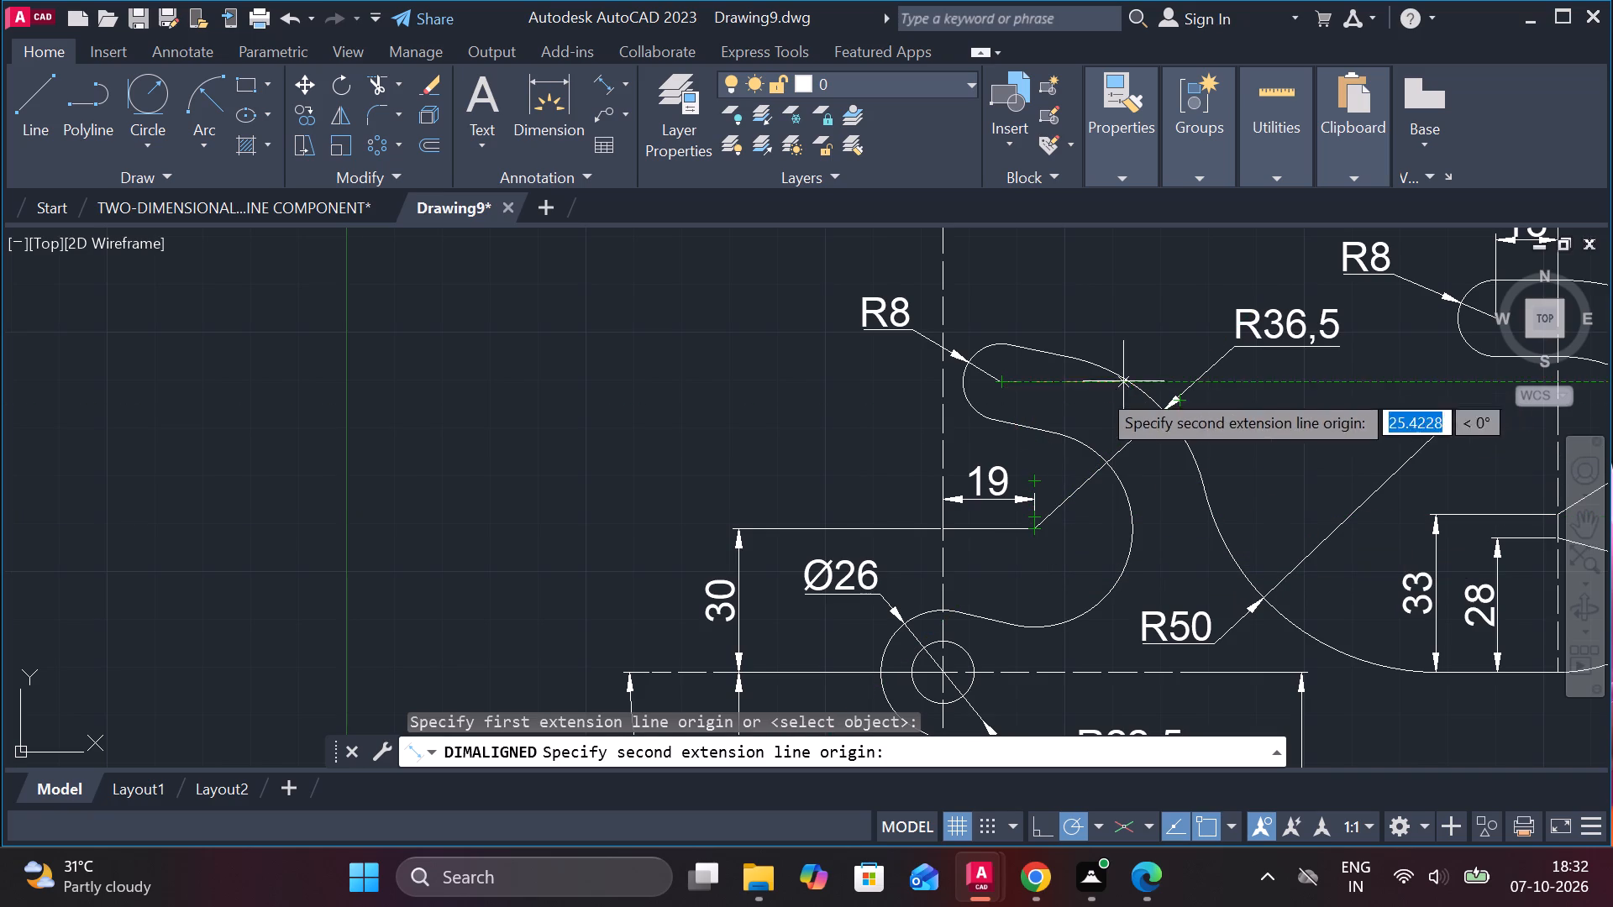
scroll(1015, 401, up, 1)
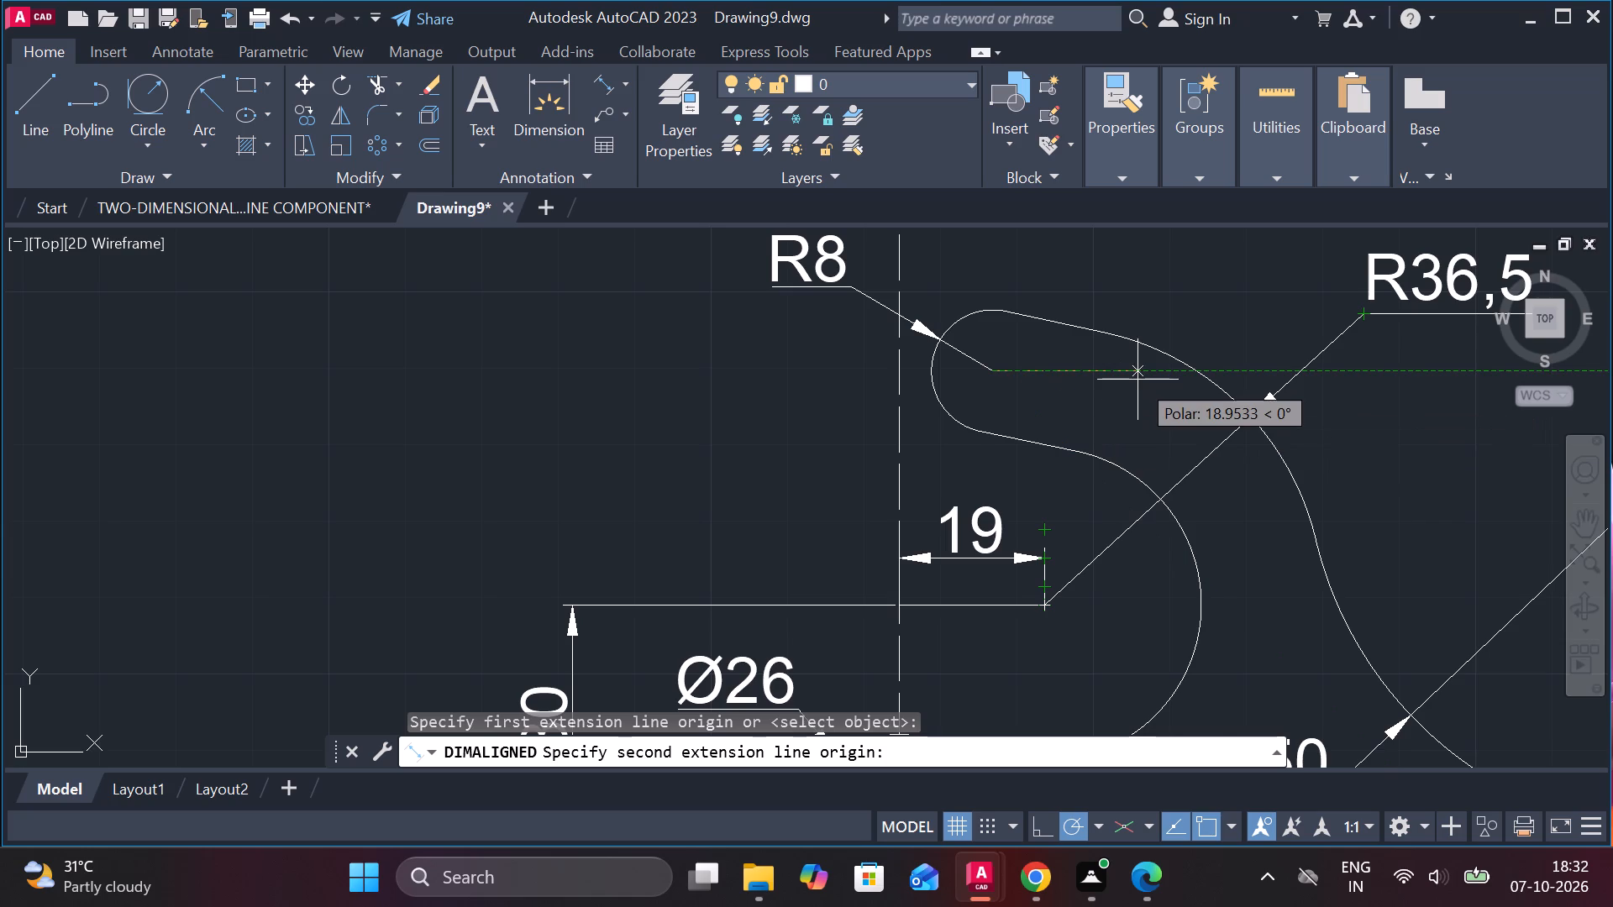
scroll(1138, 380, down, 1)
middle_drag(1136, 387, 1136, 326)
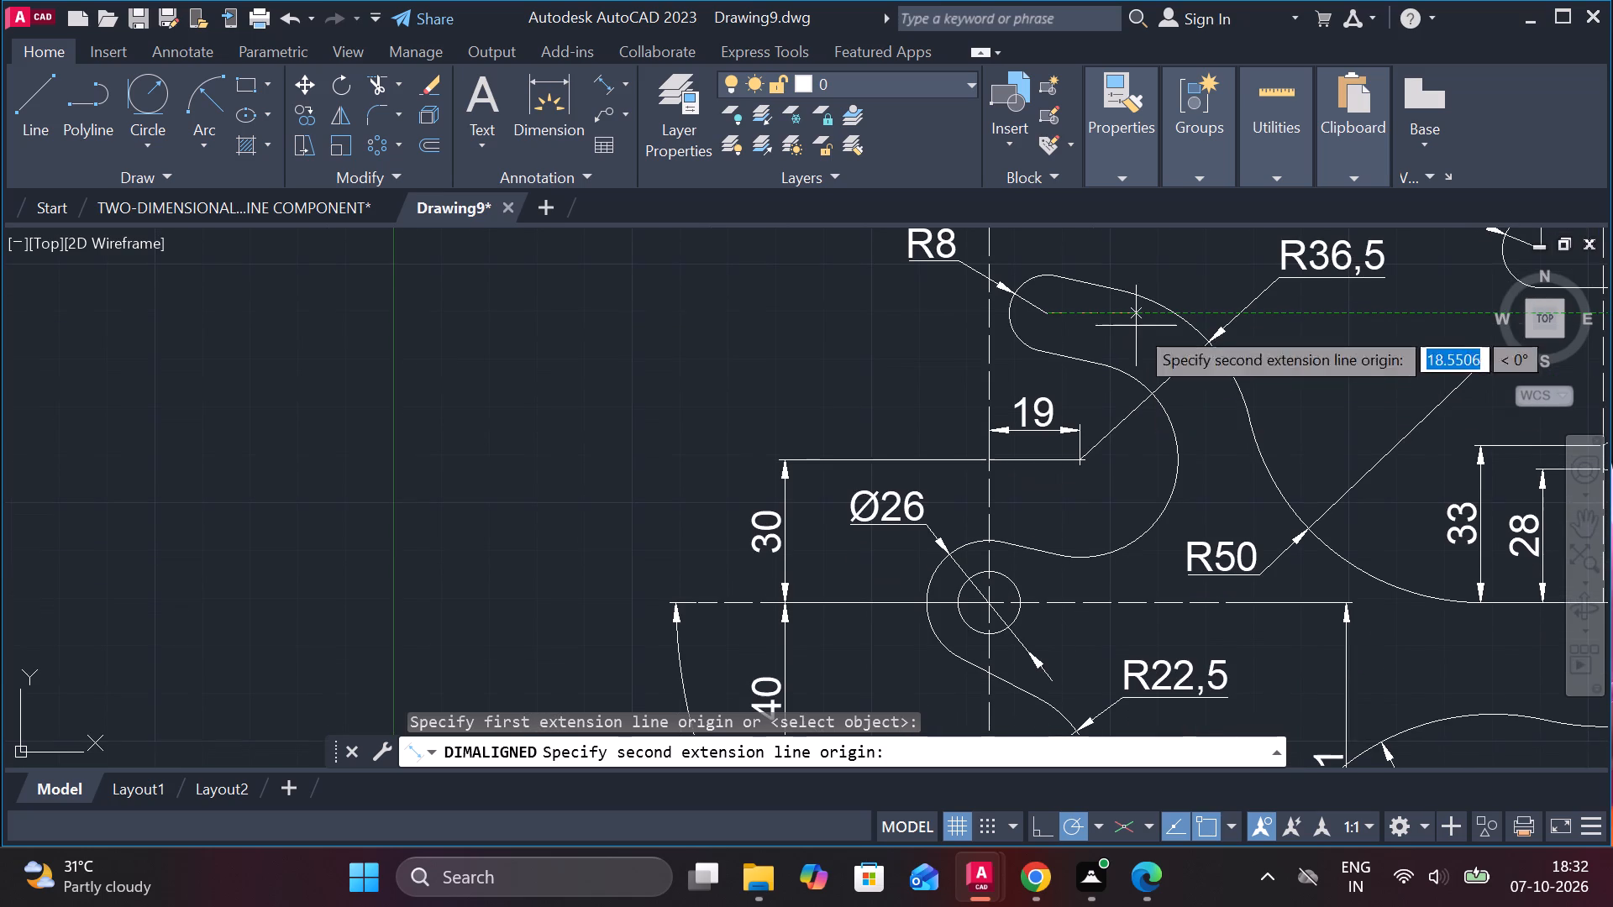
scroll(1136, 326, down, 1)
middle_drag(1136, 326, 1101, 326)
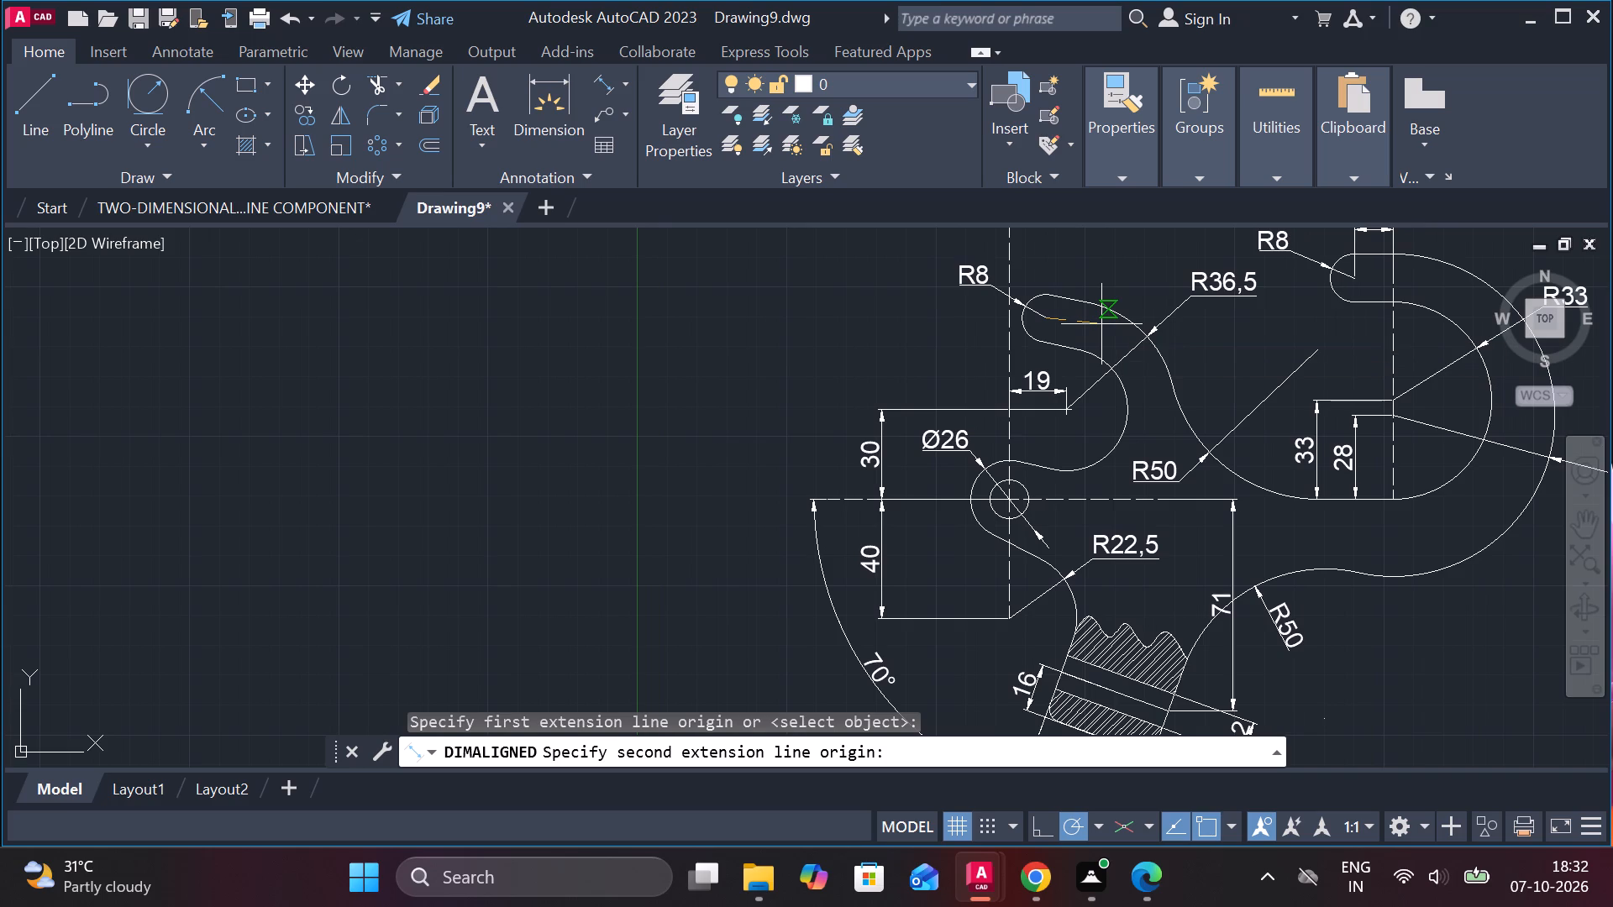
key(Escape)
Draw a line about 50 long at 162° from where the vertical centreline meets the upper extension line of the 30 dimension.
middle_drag(872, 311, 872, 332)
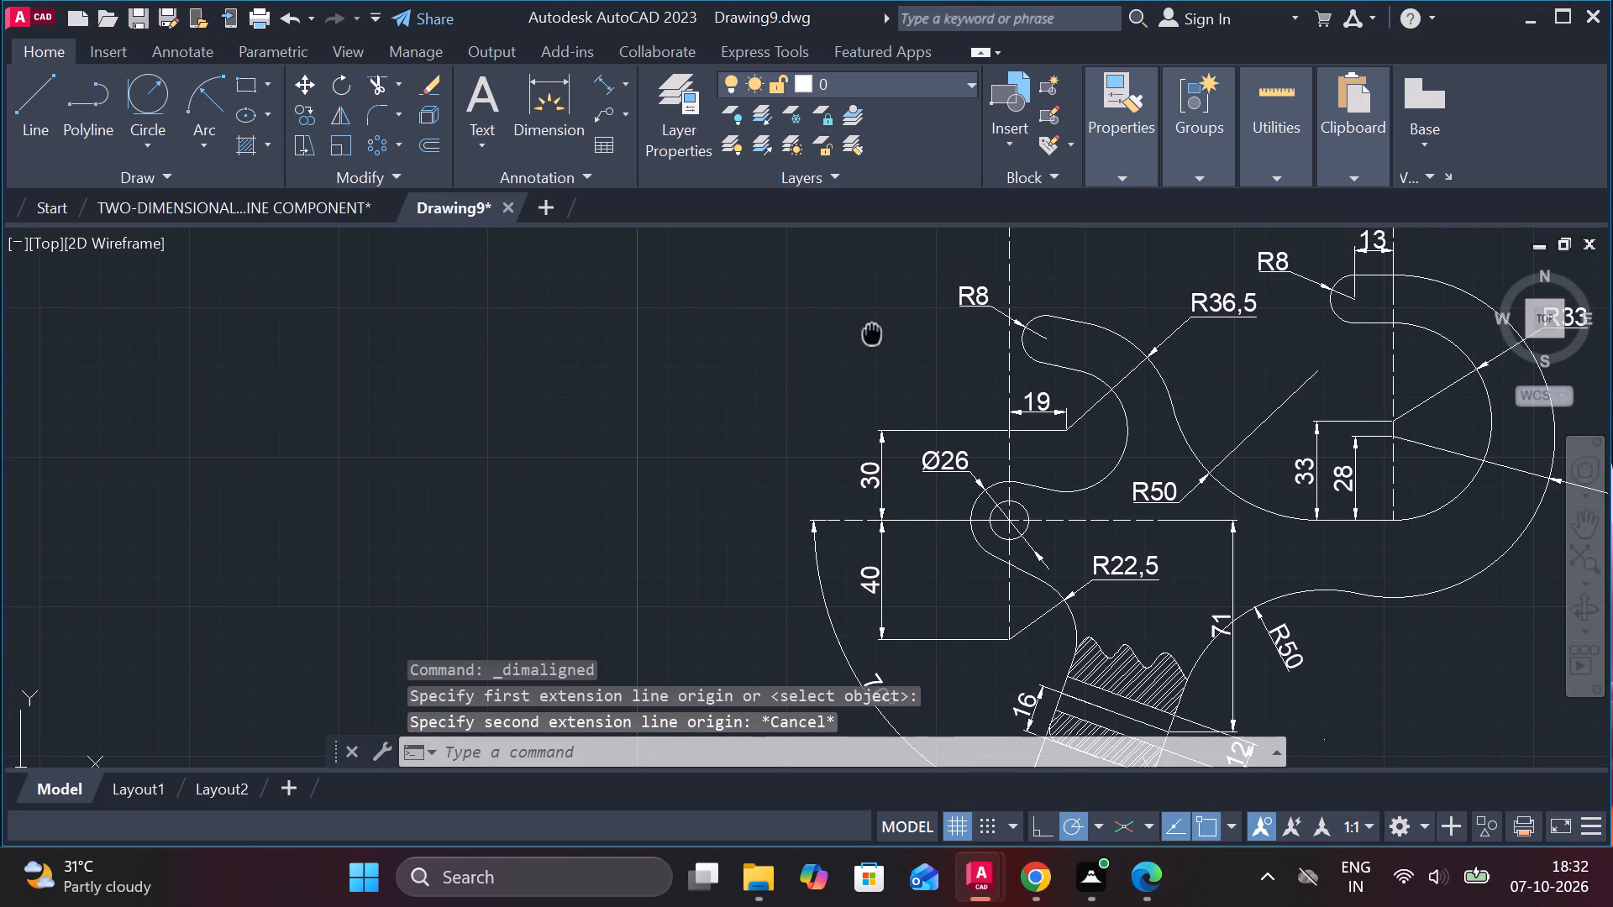
middle_drag(872, 332, 870, 332)
click(39, 95)
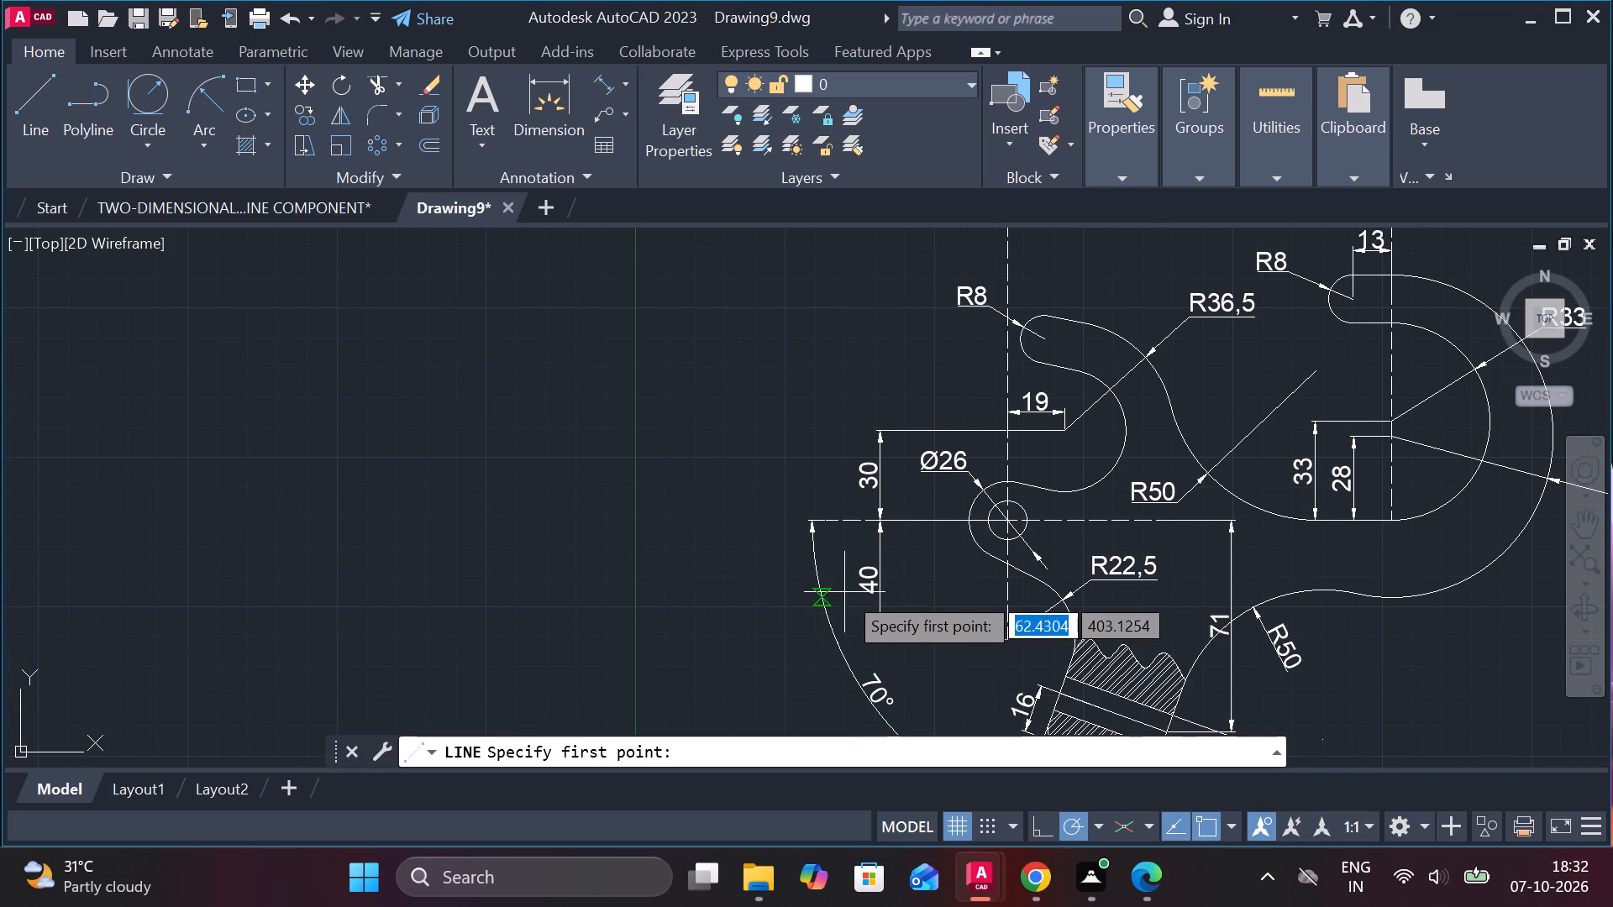
scroll(844, 592, up, 1)
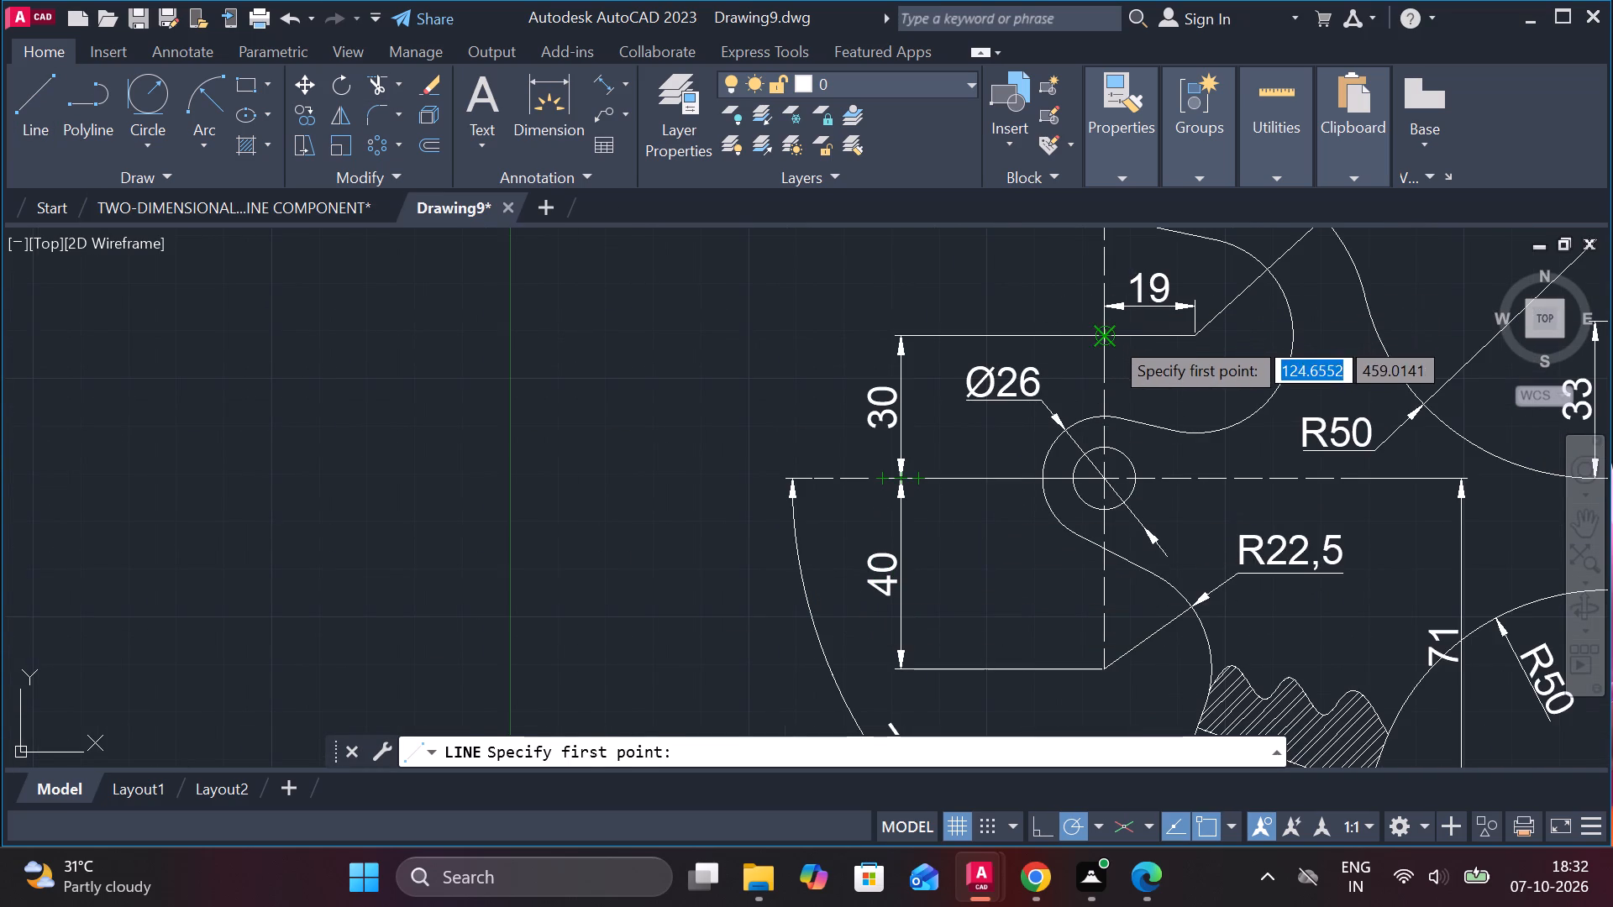
click(1111, 337)
middle_drag(901, 249, 897, 390)
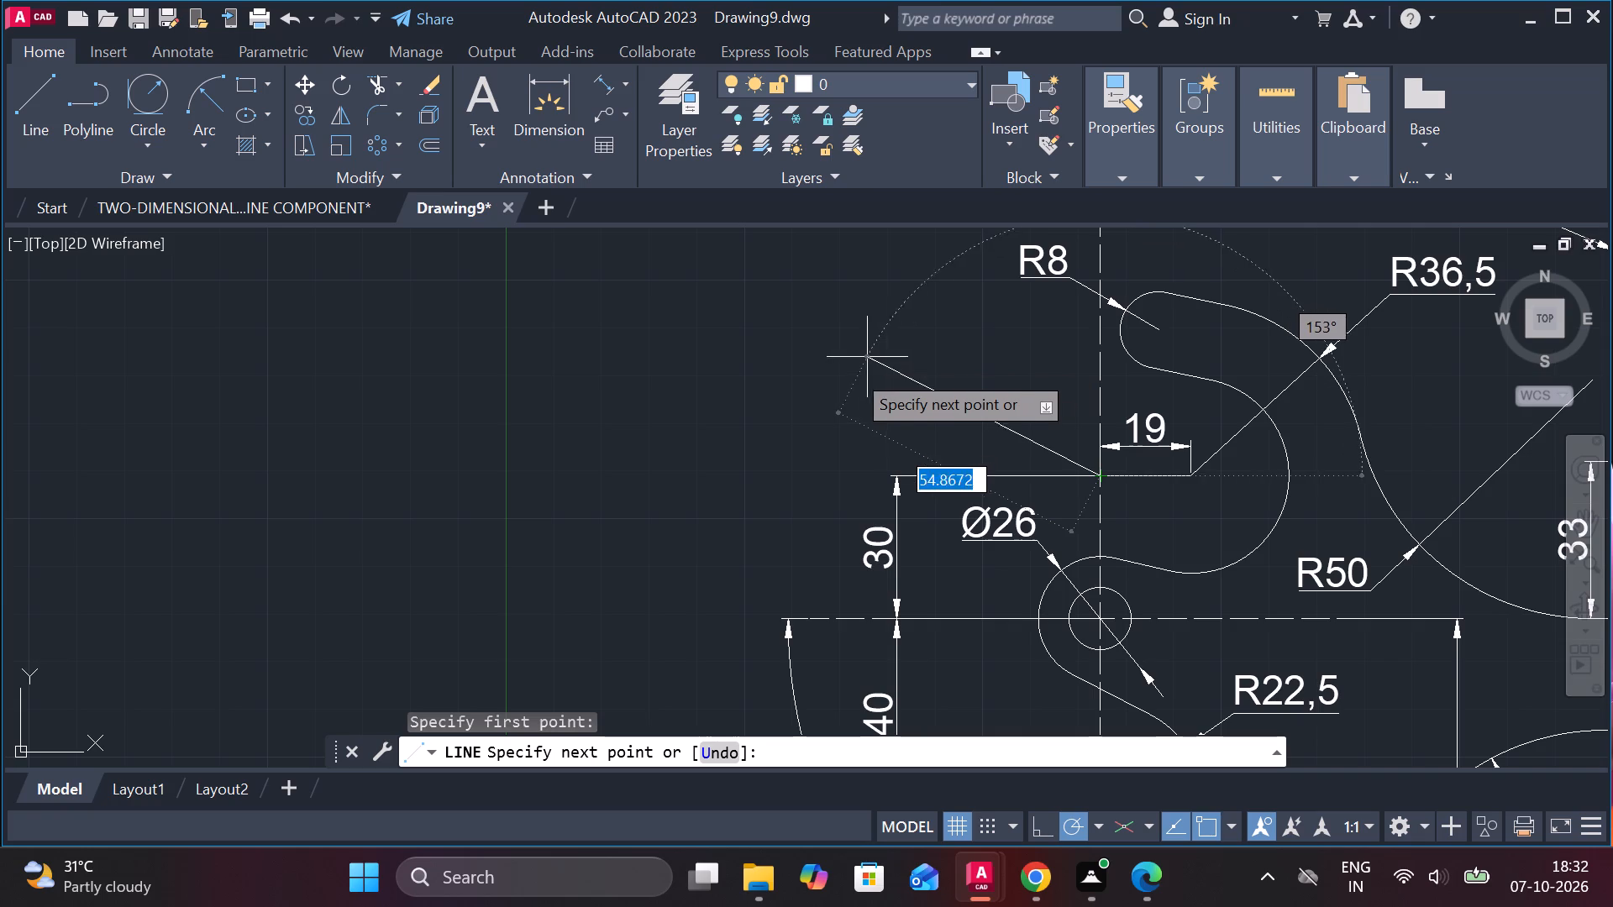
key(Tab)
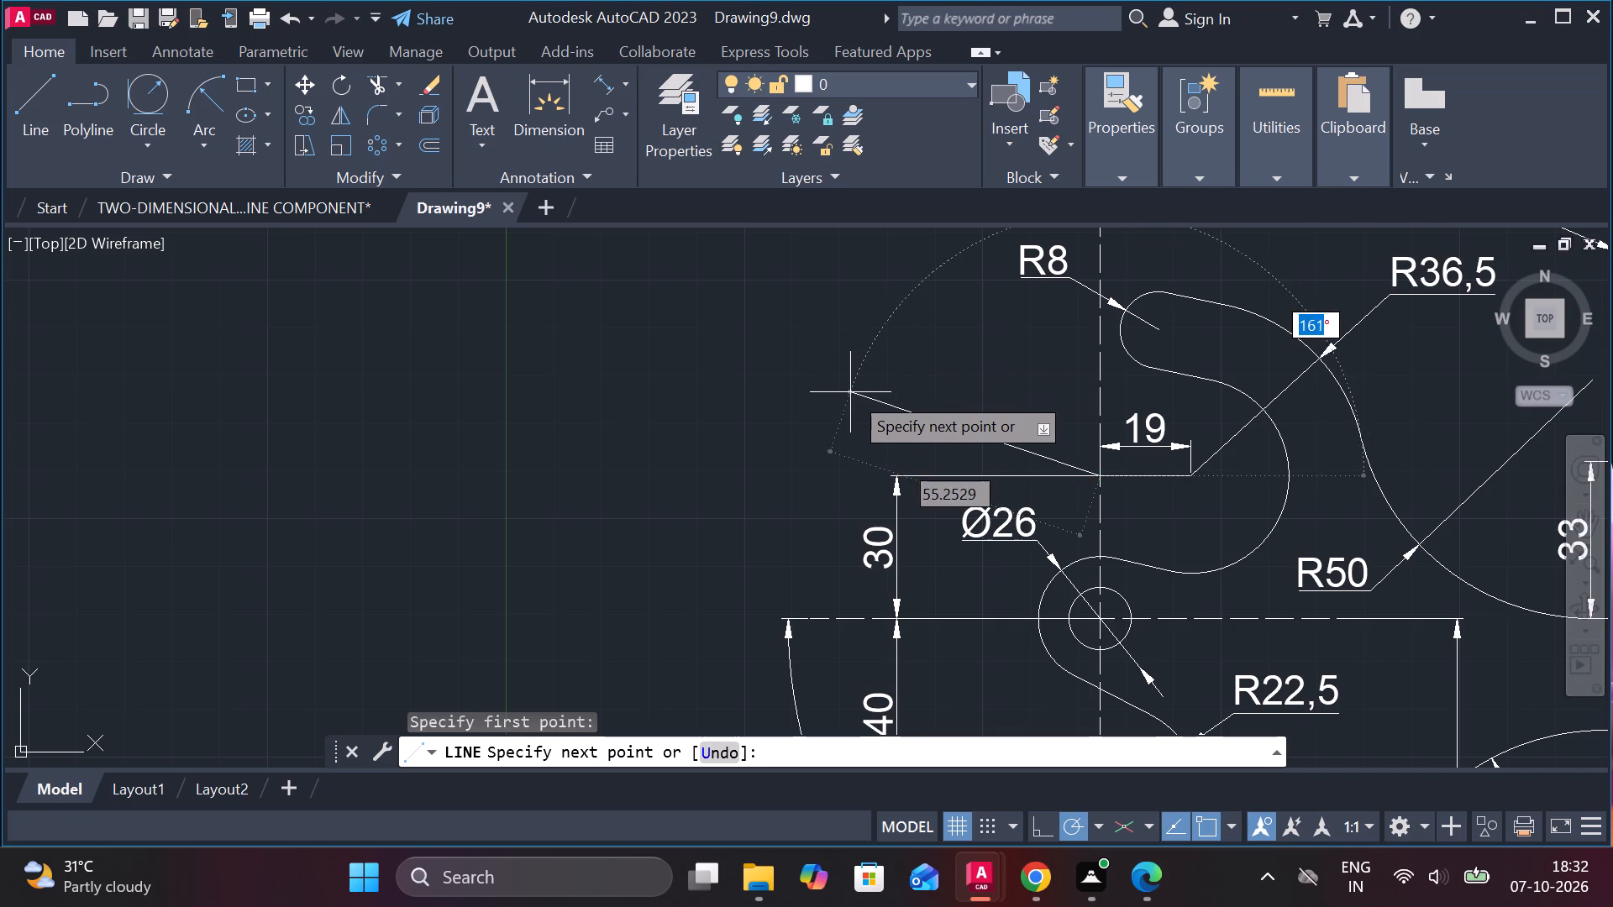
scroll(911, 412, up, 2)
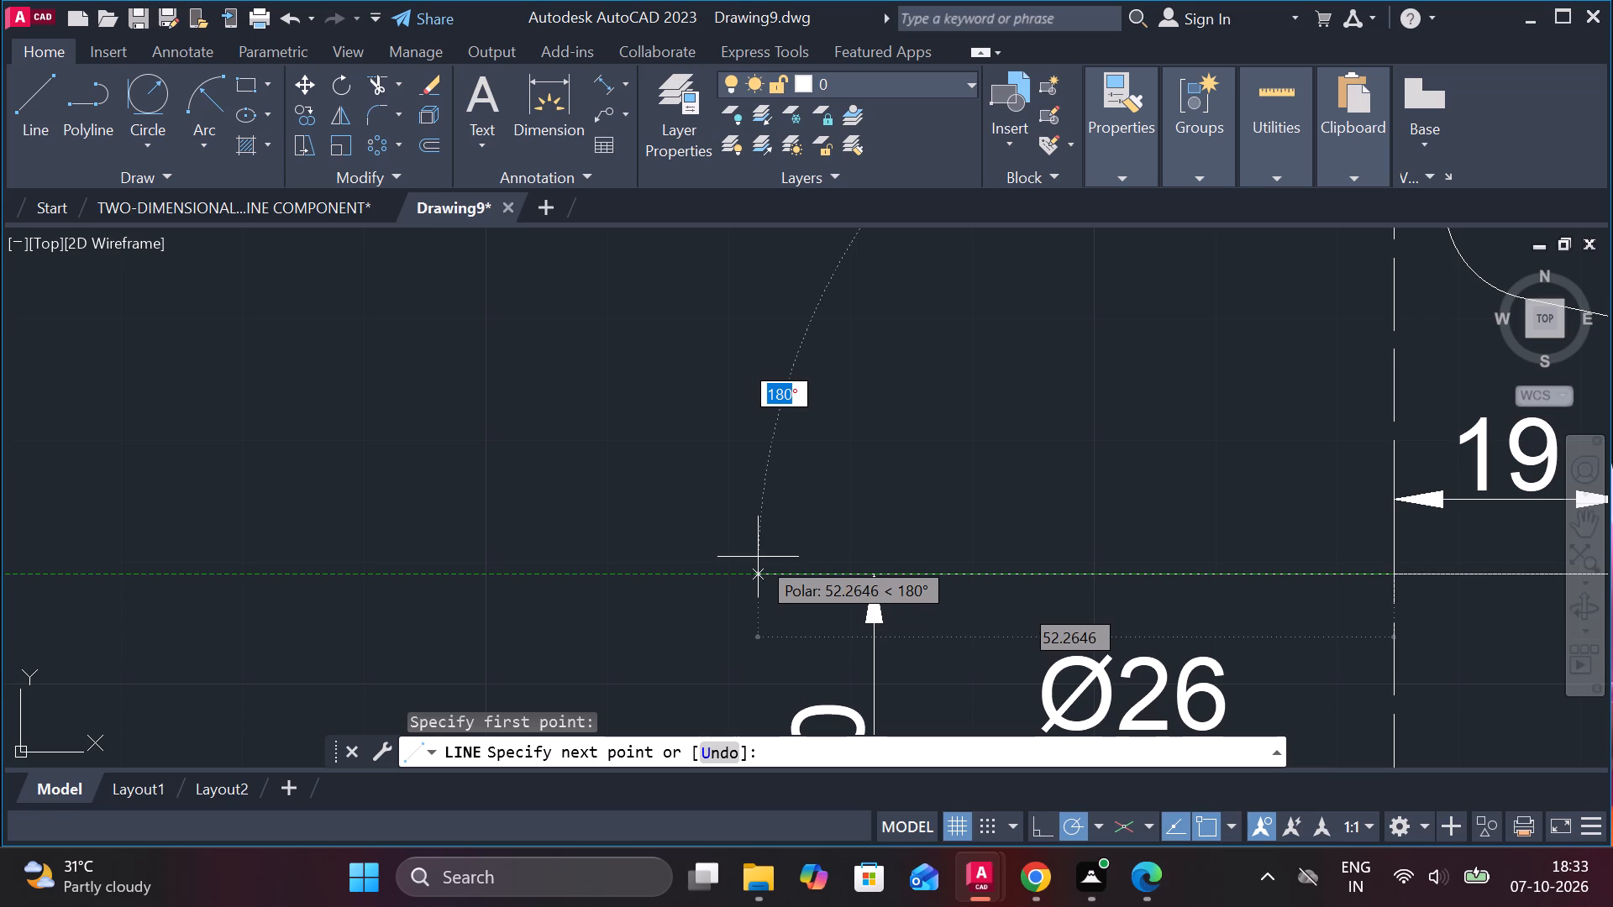
key(1)
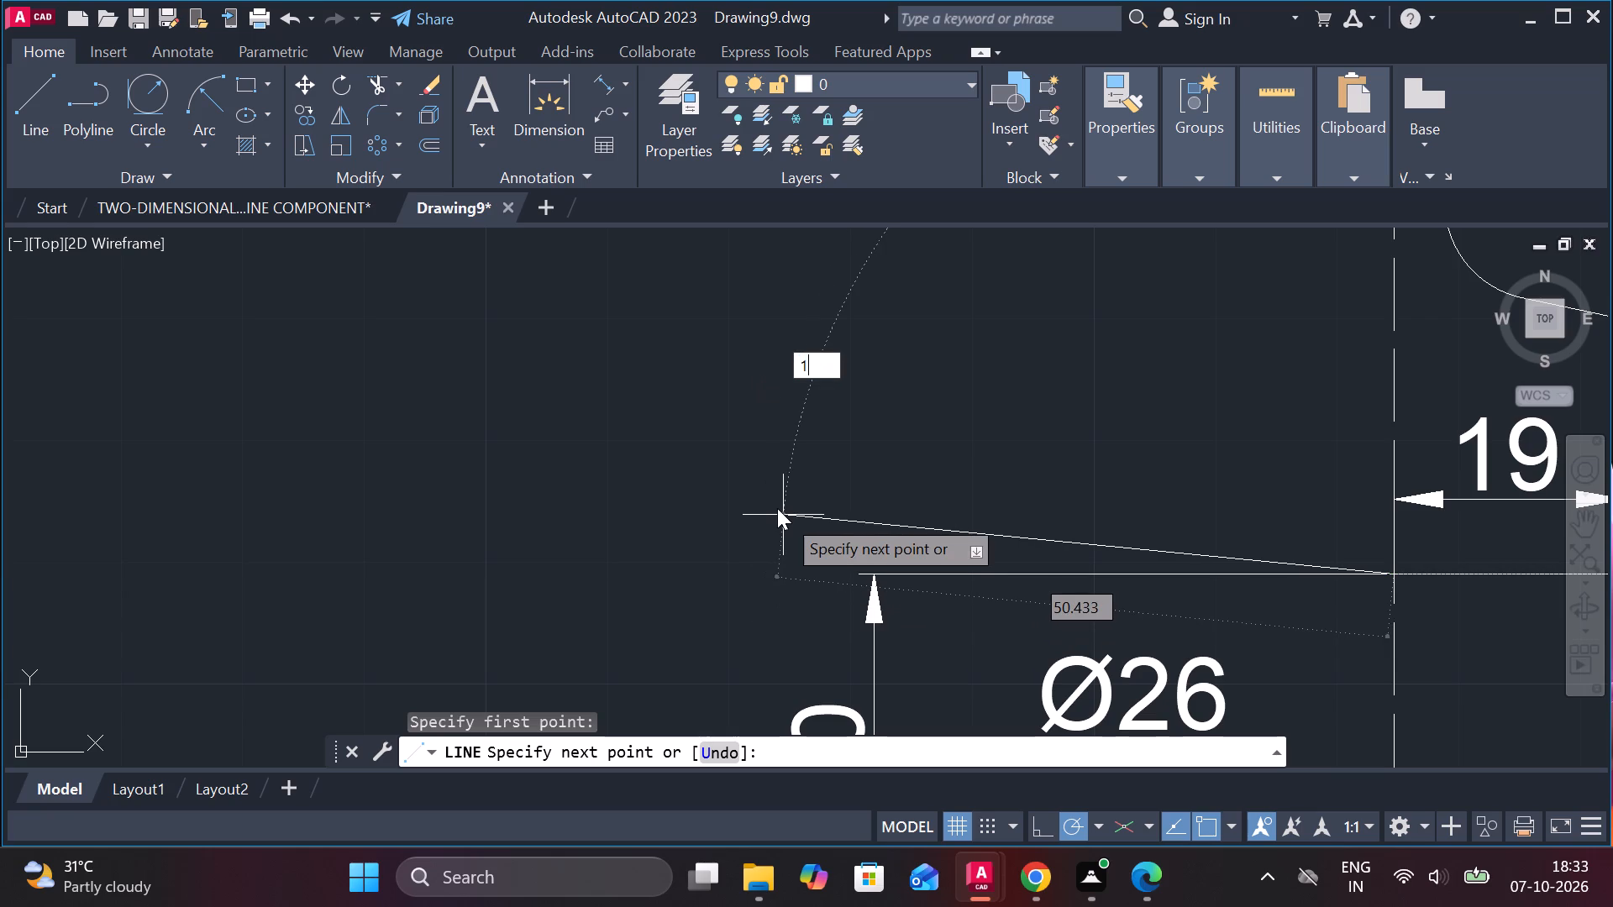
key(6)
key(2)
key(Return)
key(Escape)
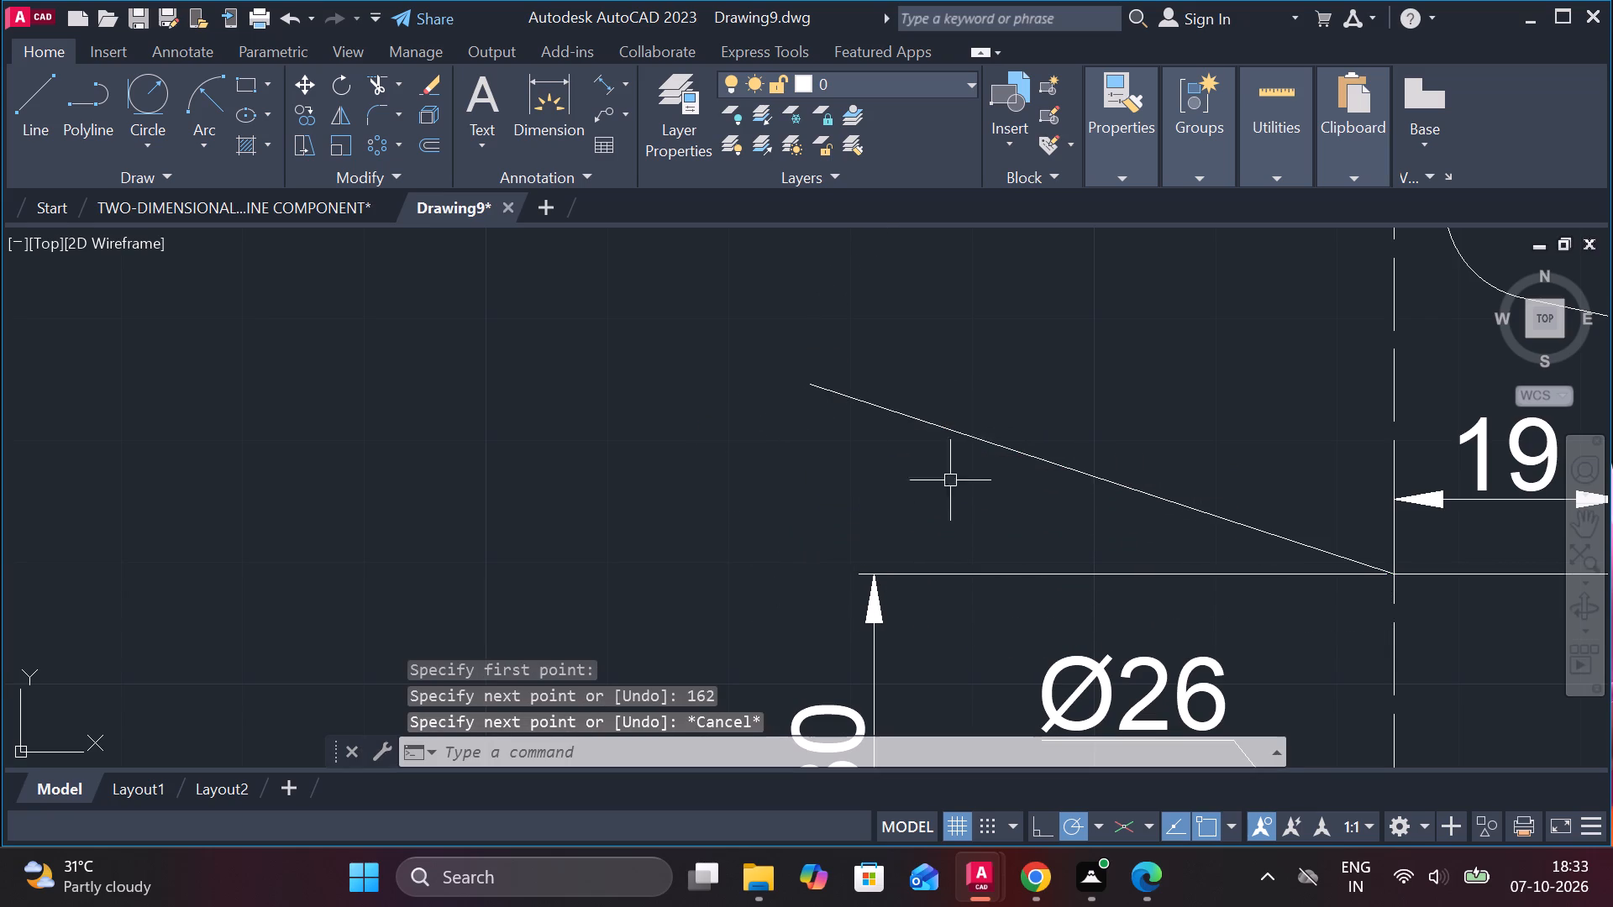
Change the new slanted line's linetype to the dashed ACAD_ISO02W100.
click(1049, 464)
click(1124, 177)
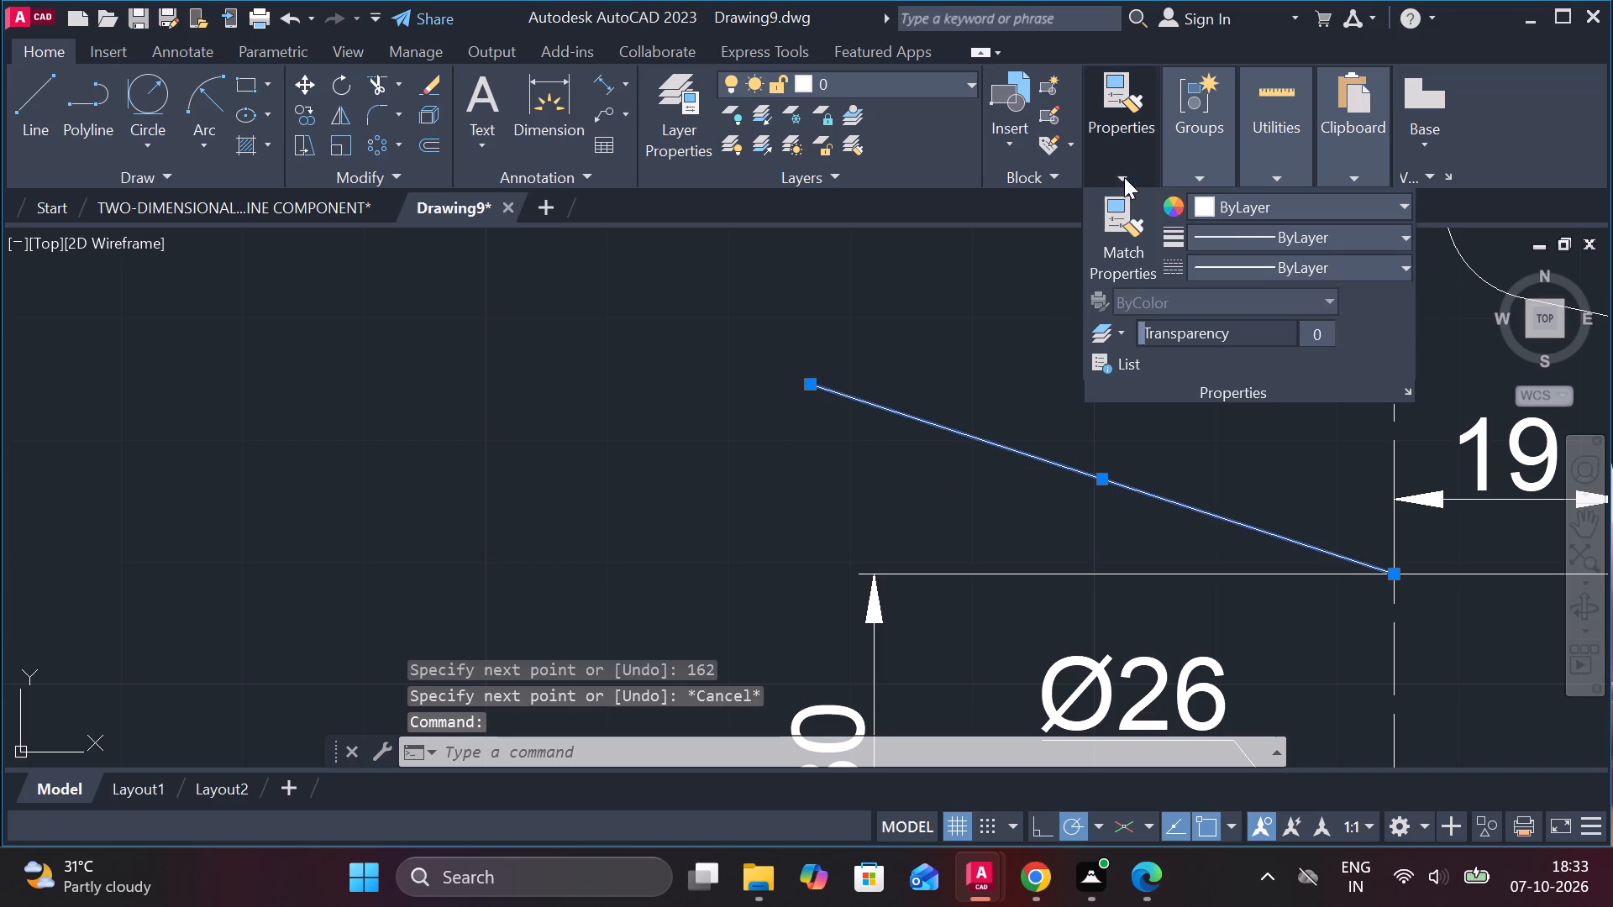
click(1376, 262)
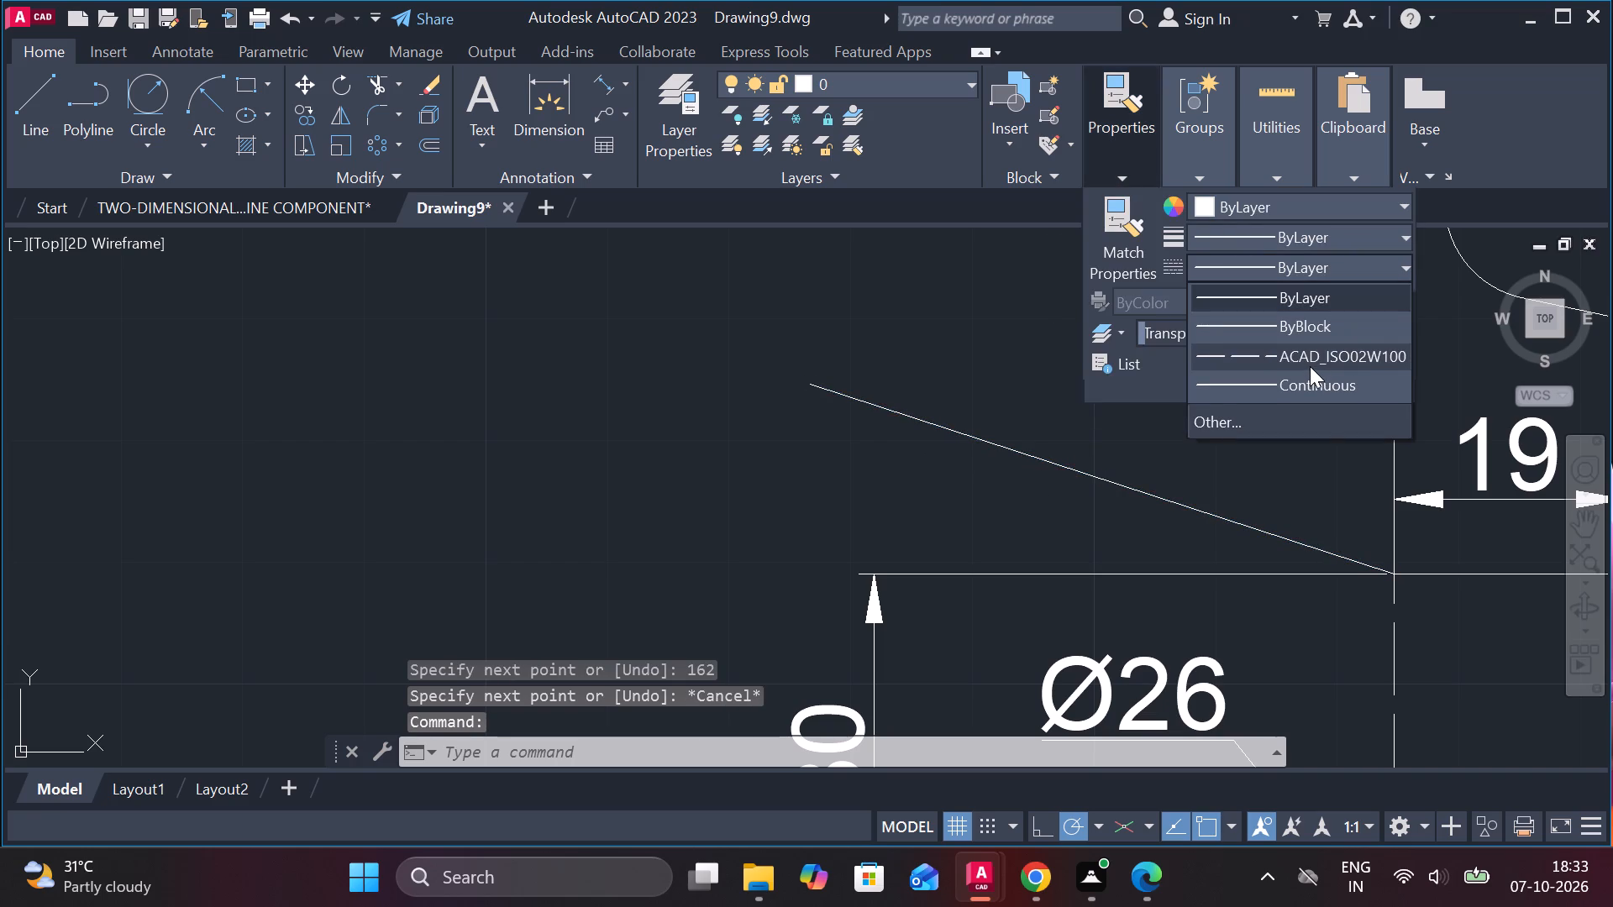
click(1310, 366)
key(Escape)
Draw a line about 39 long at 225° from the smaller hook's R8 tip centre to just past the dashed slanted line.
scroll(978, 486, down, 1)
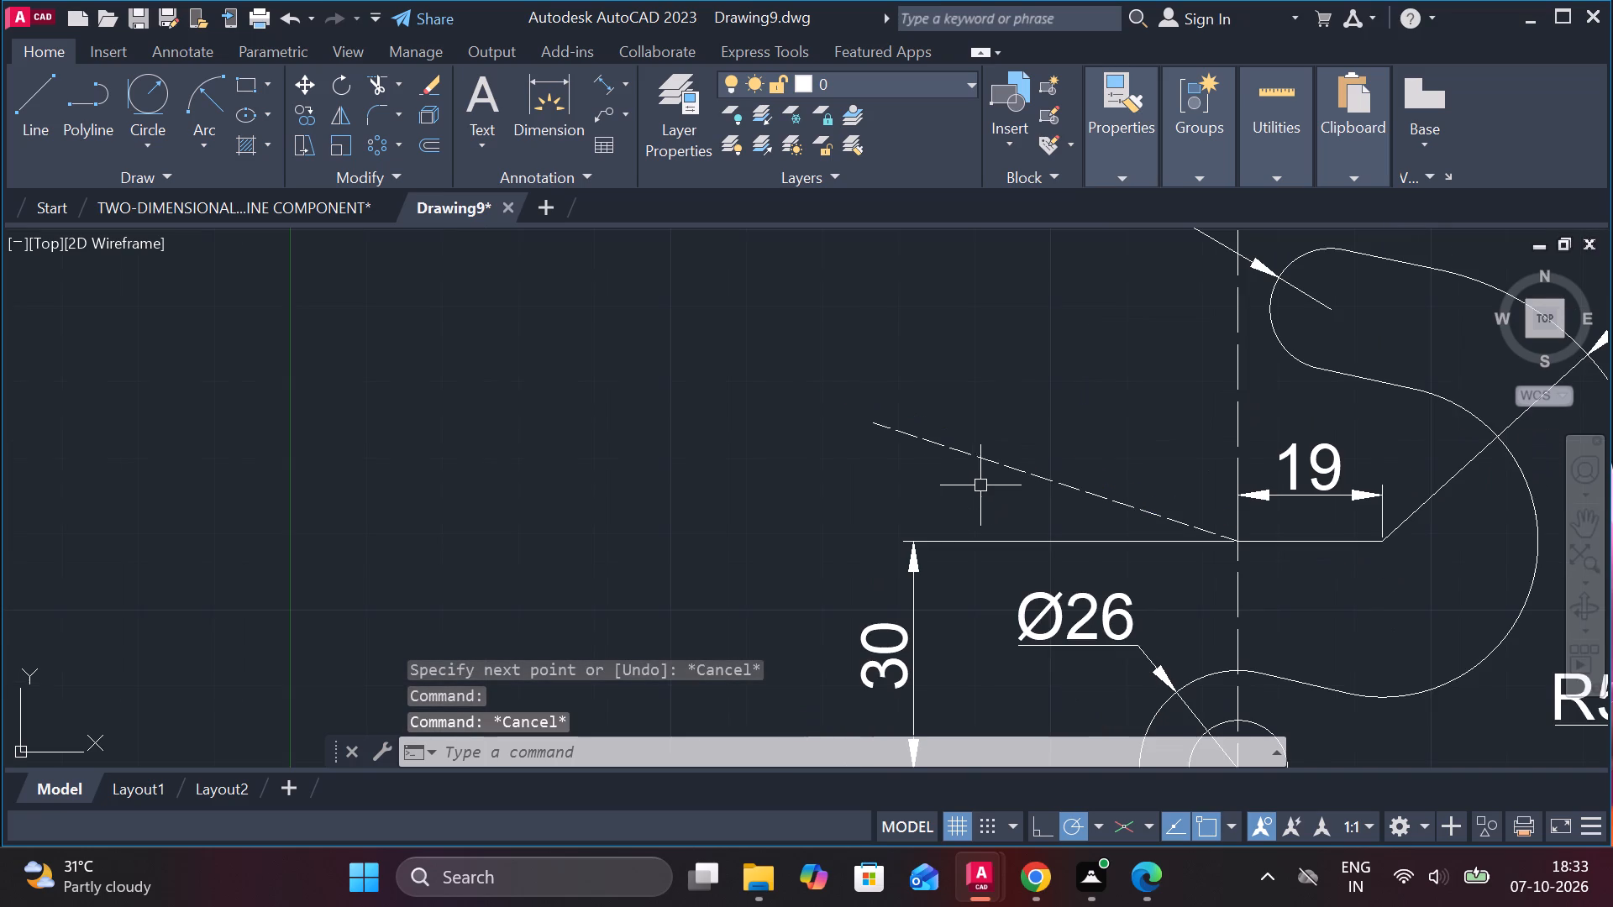
middle_drag(1012, 445, 980, 438)
scroll(1001, 403, down, 1)
middle_drag(1039, 392, 1013, 392)
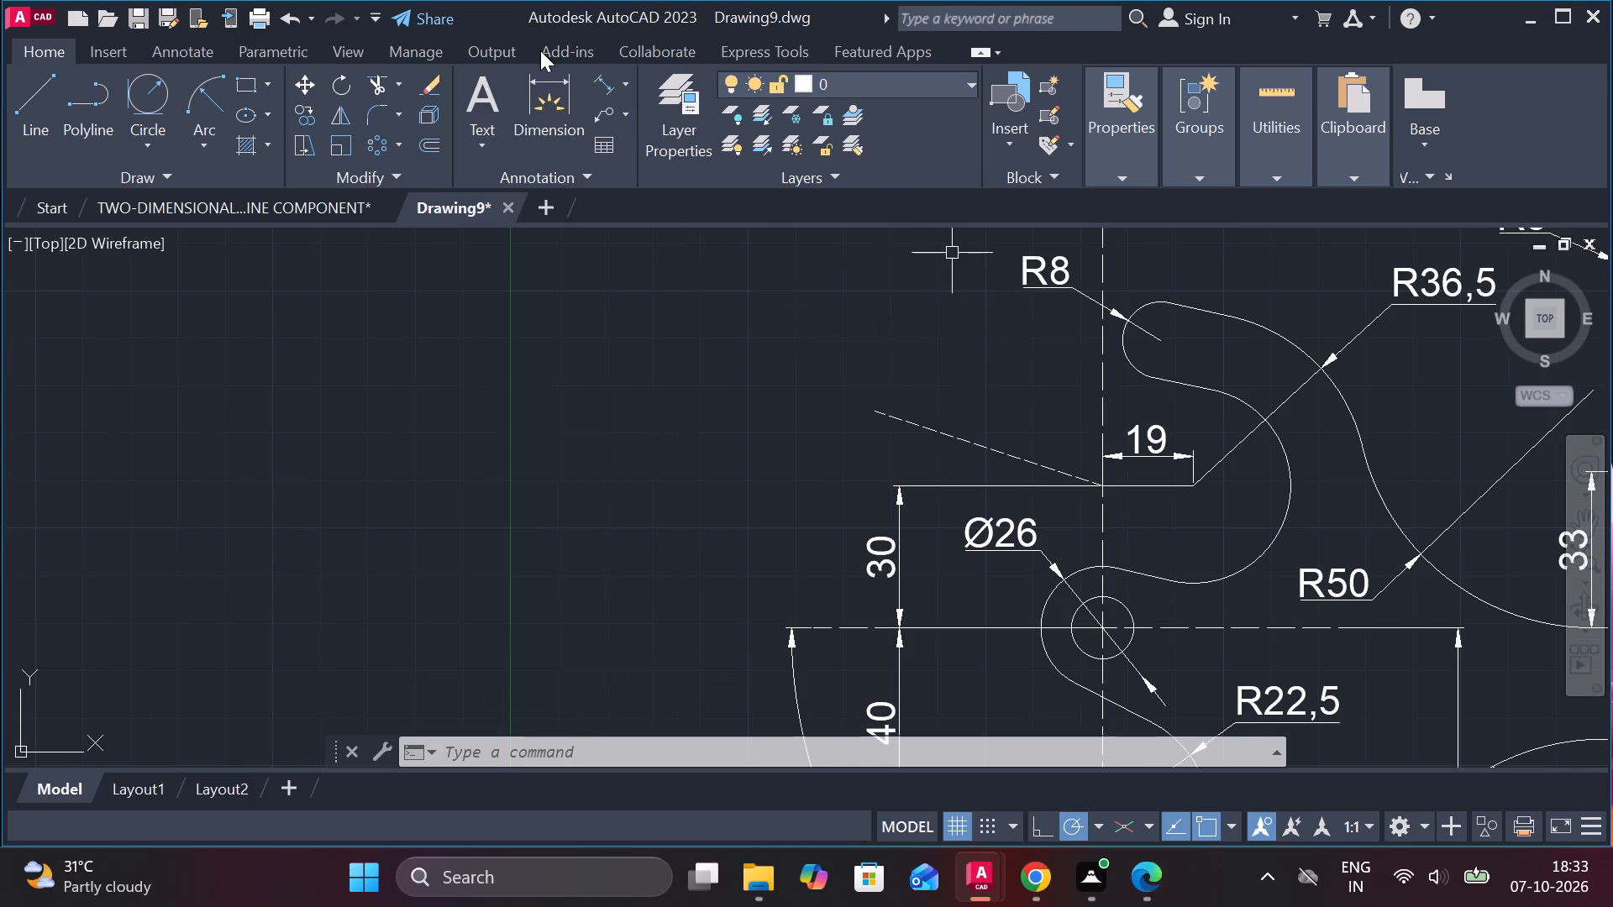
click(57, 97)
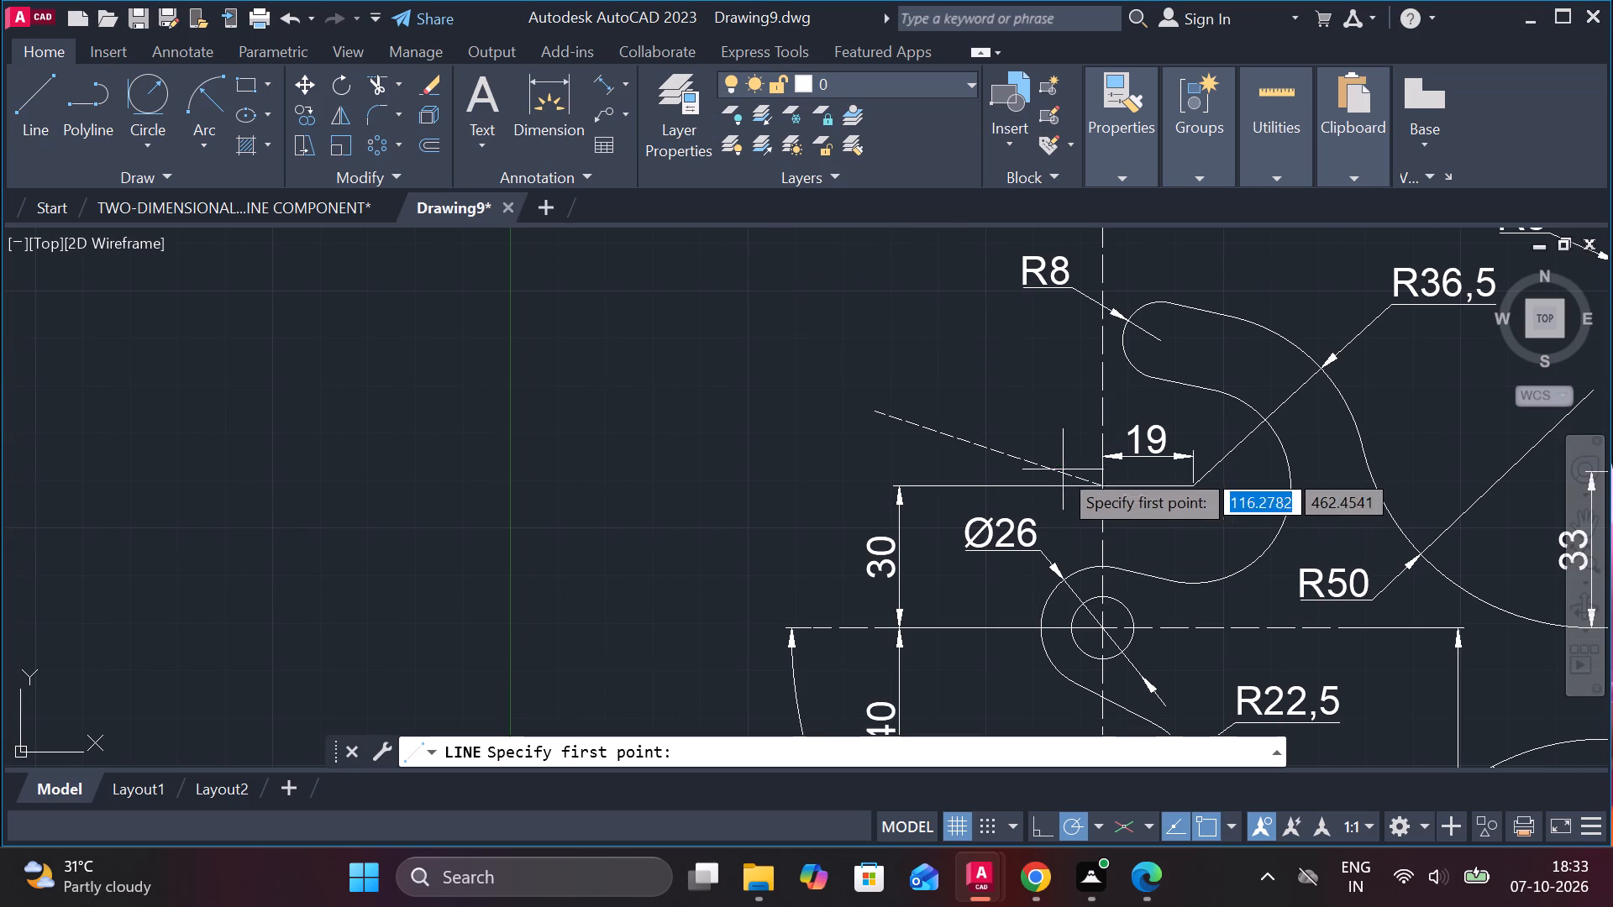
click(1168, 335)
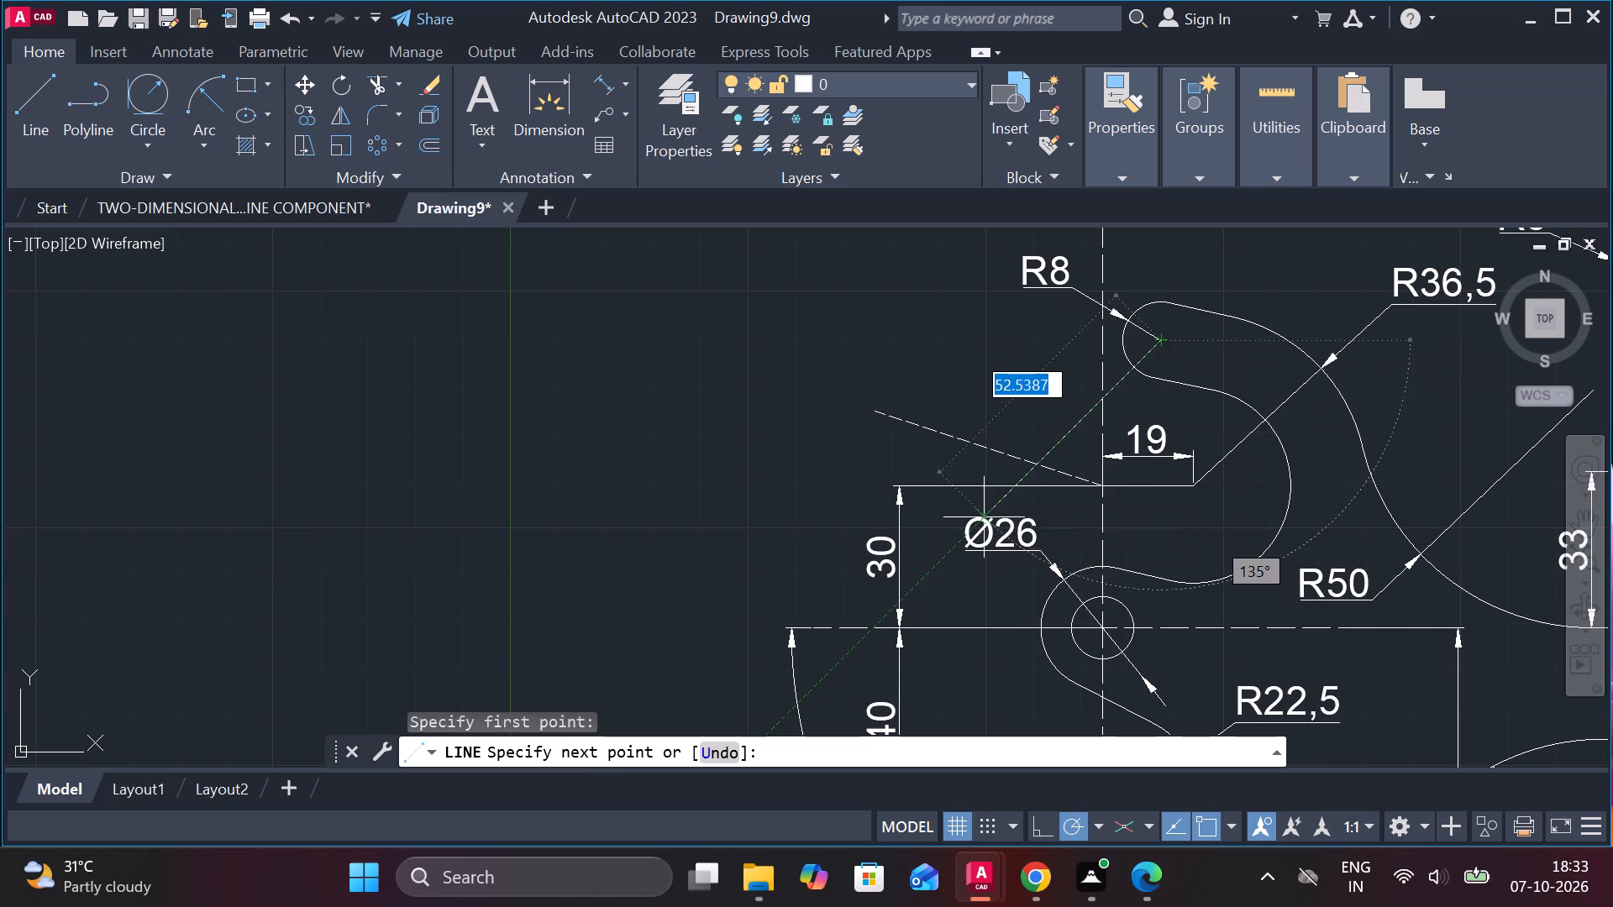
scroll(1019, 484, up, 2)
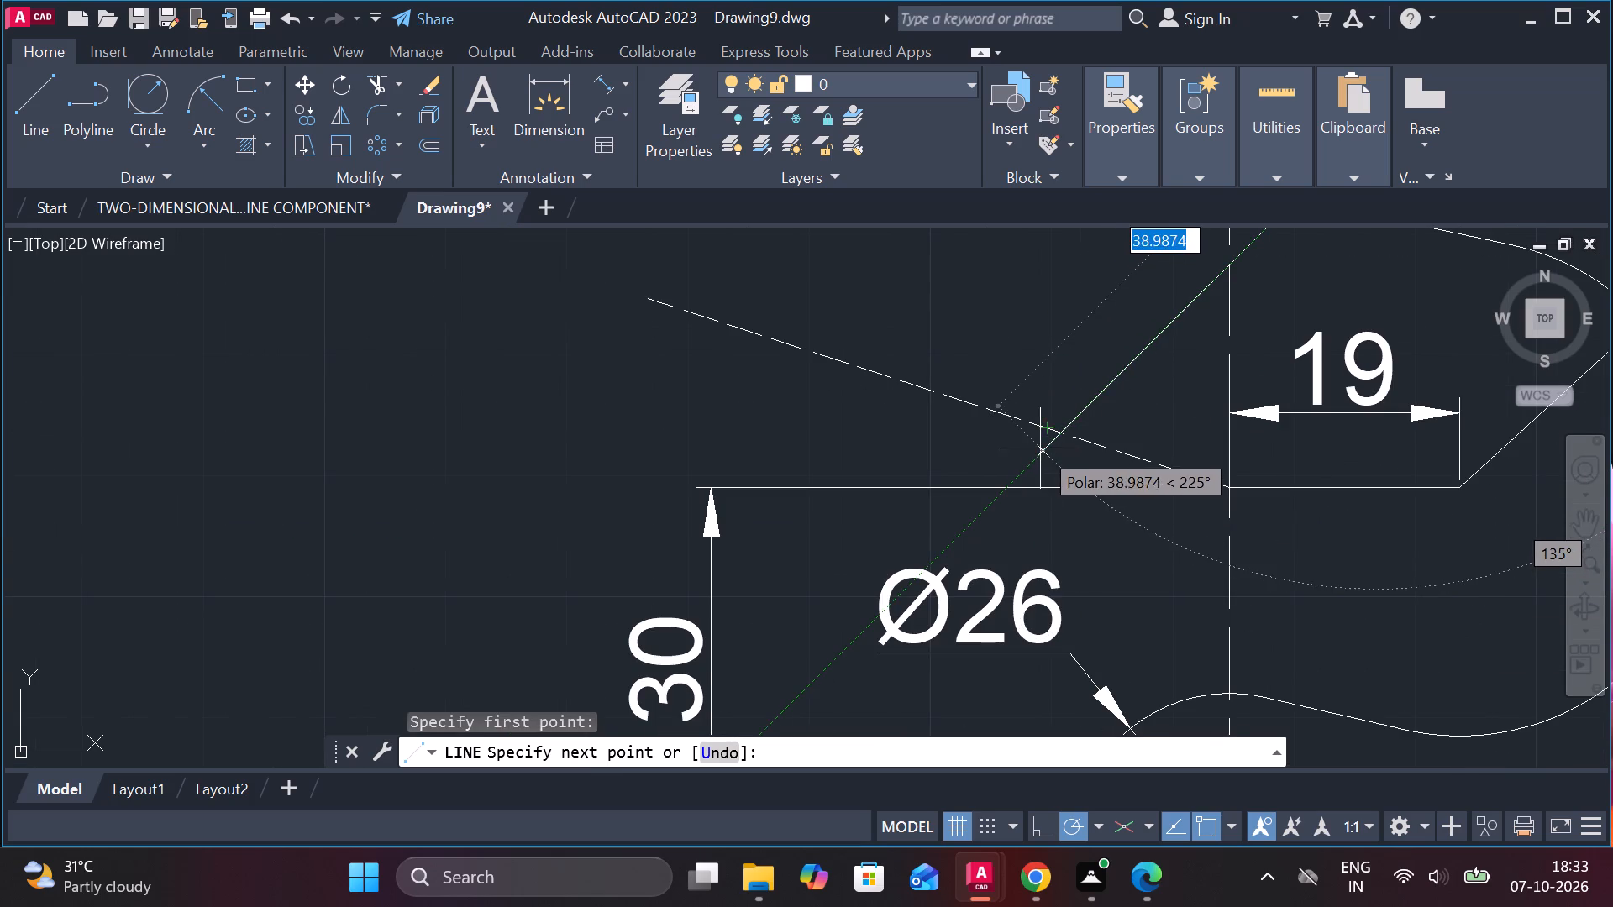
click(1030, 445)
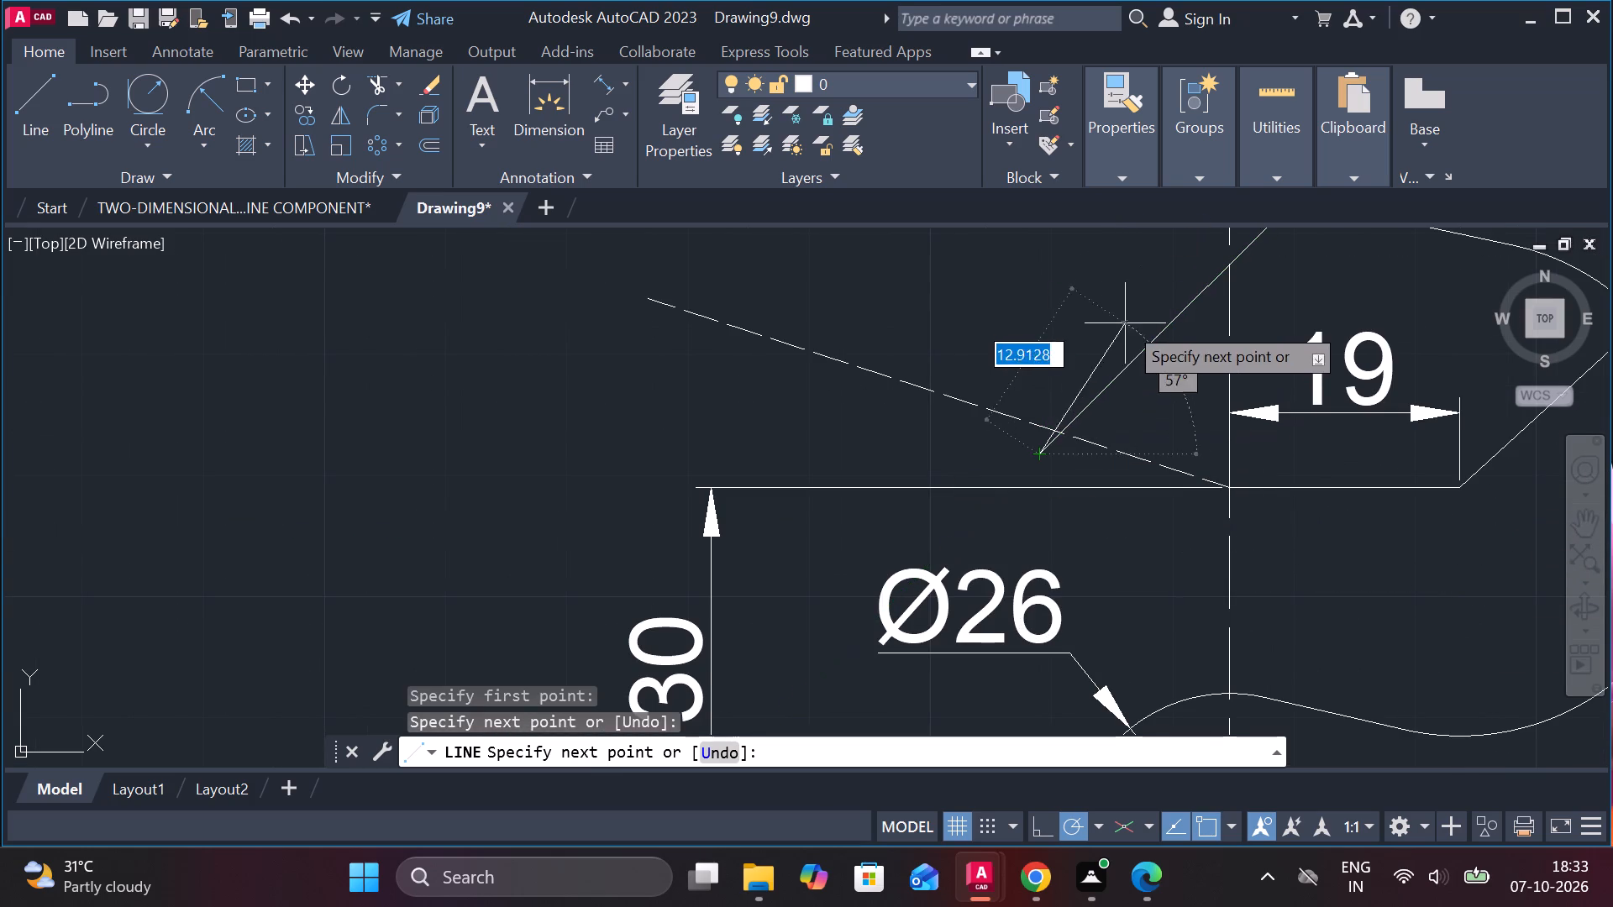
key(Escape)
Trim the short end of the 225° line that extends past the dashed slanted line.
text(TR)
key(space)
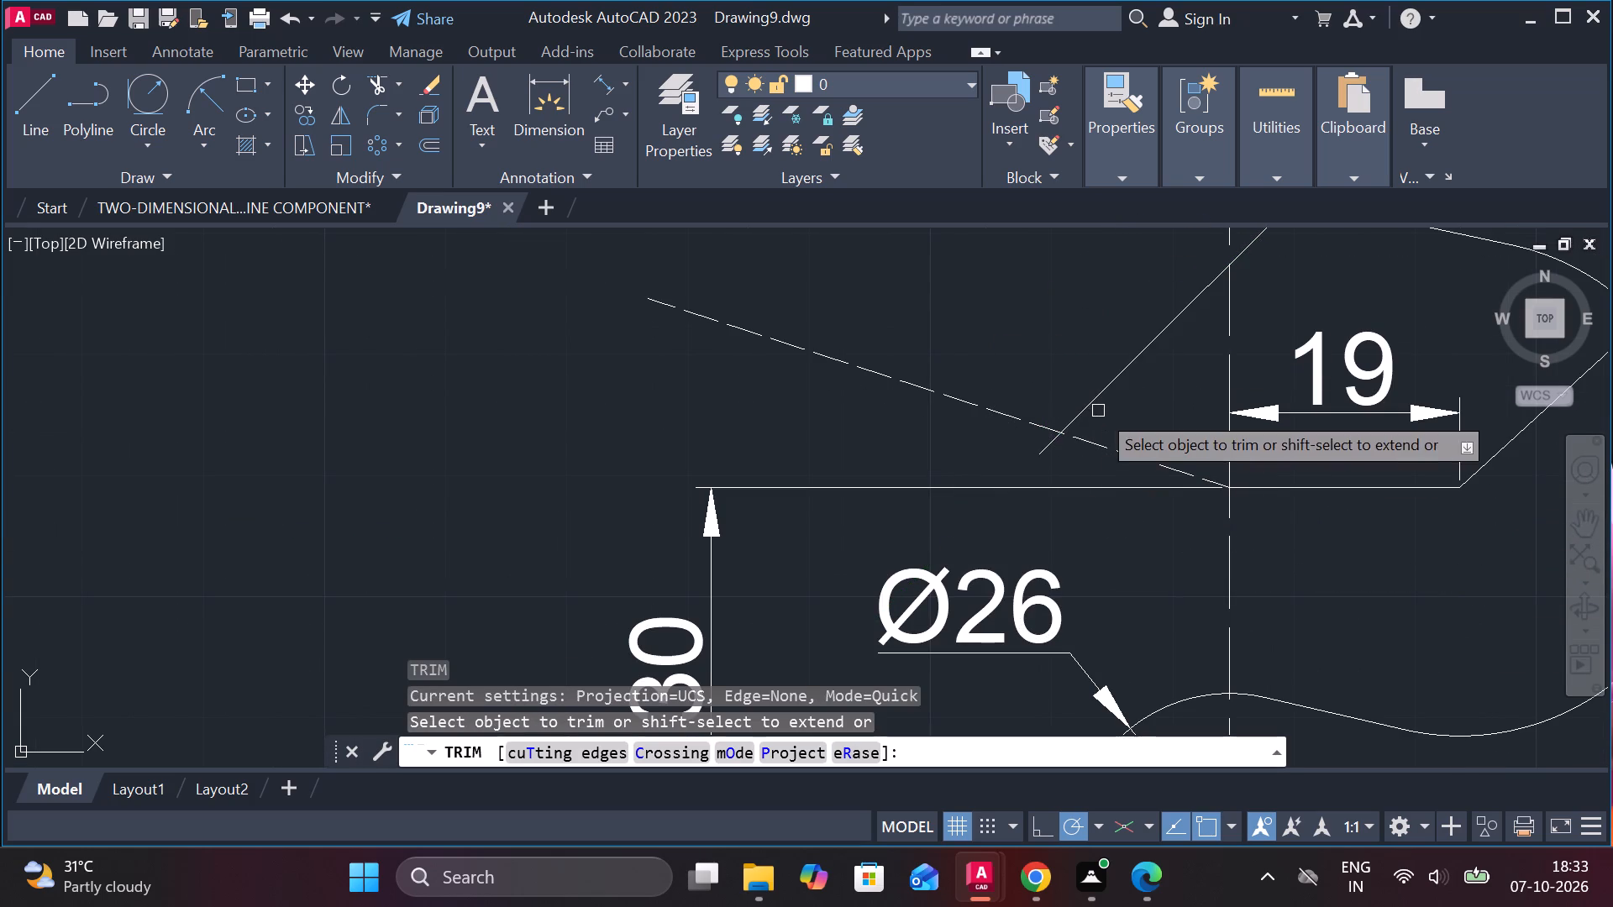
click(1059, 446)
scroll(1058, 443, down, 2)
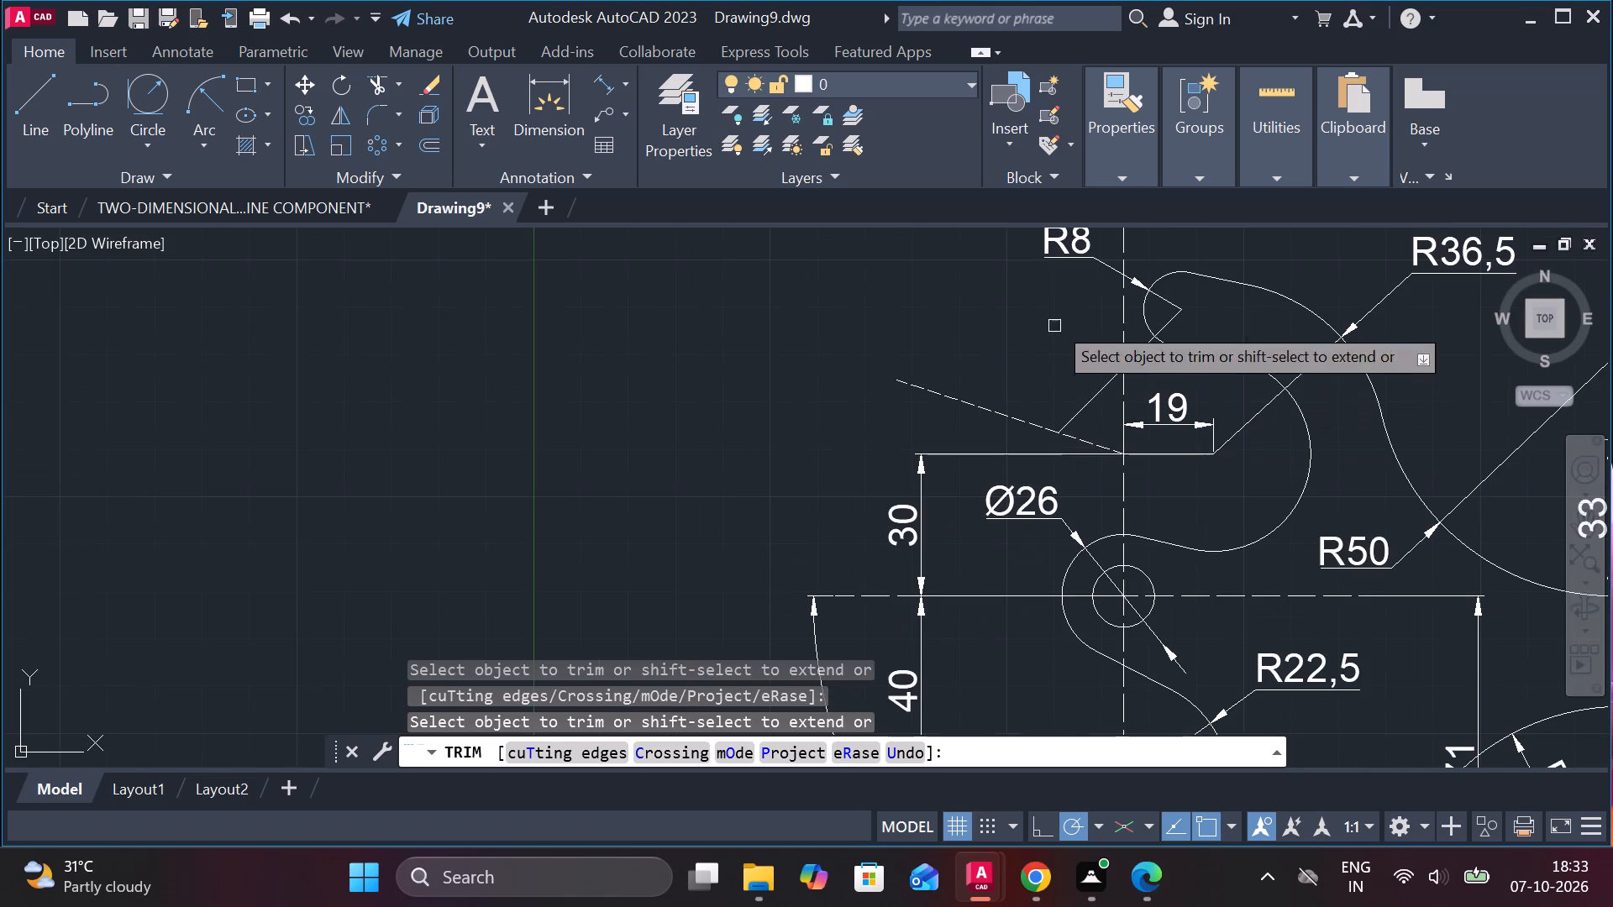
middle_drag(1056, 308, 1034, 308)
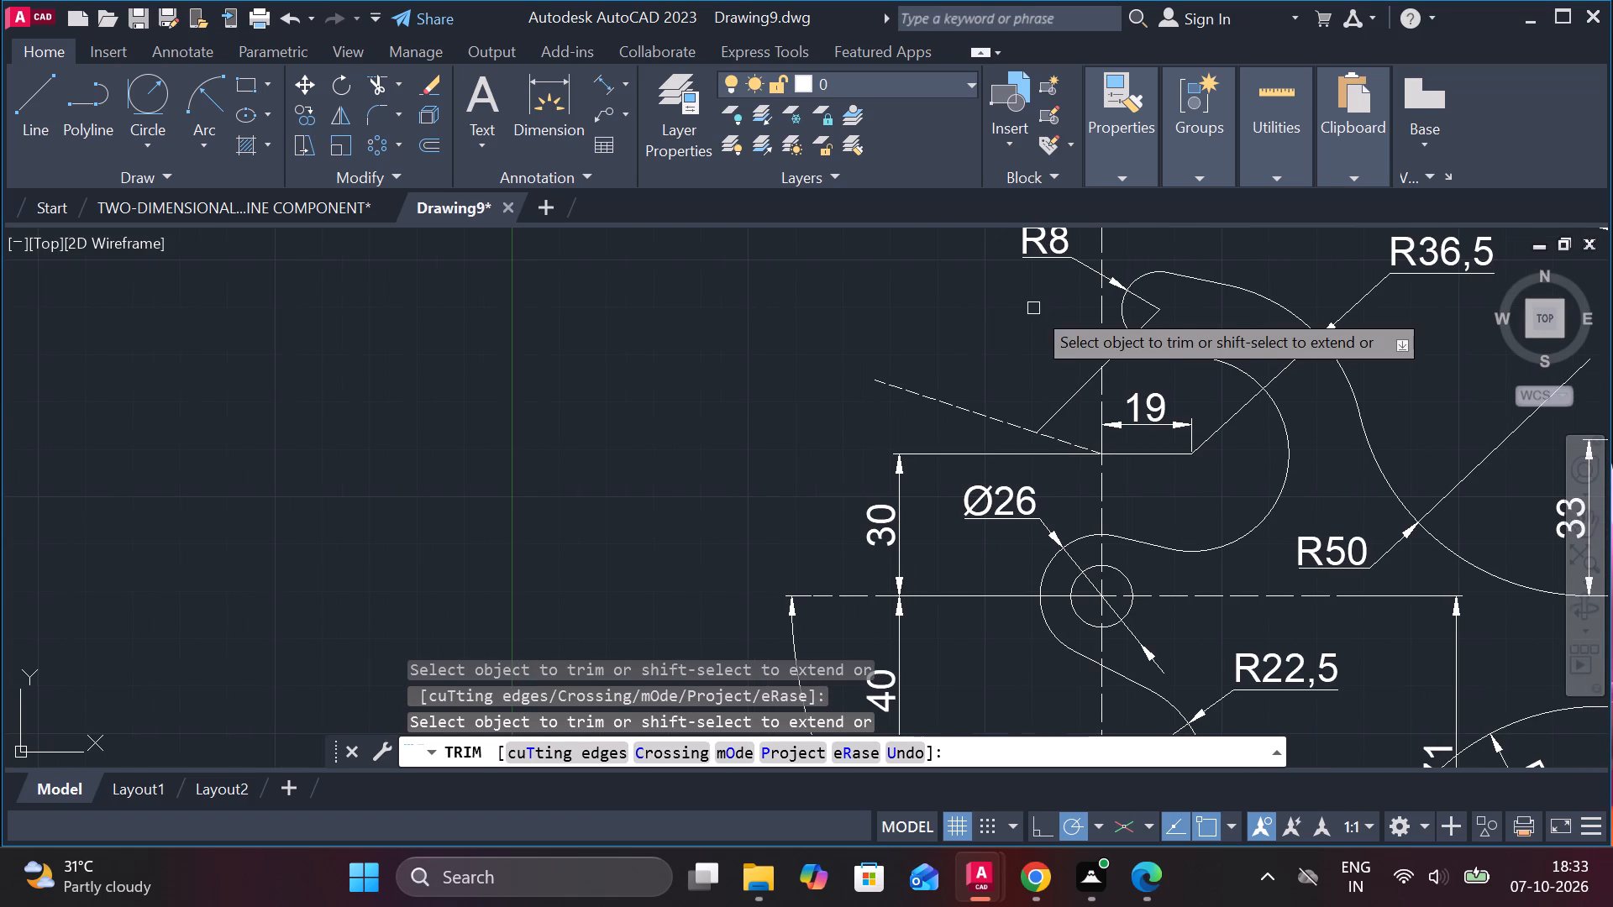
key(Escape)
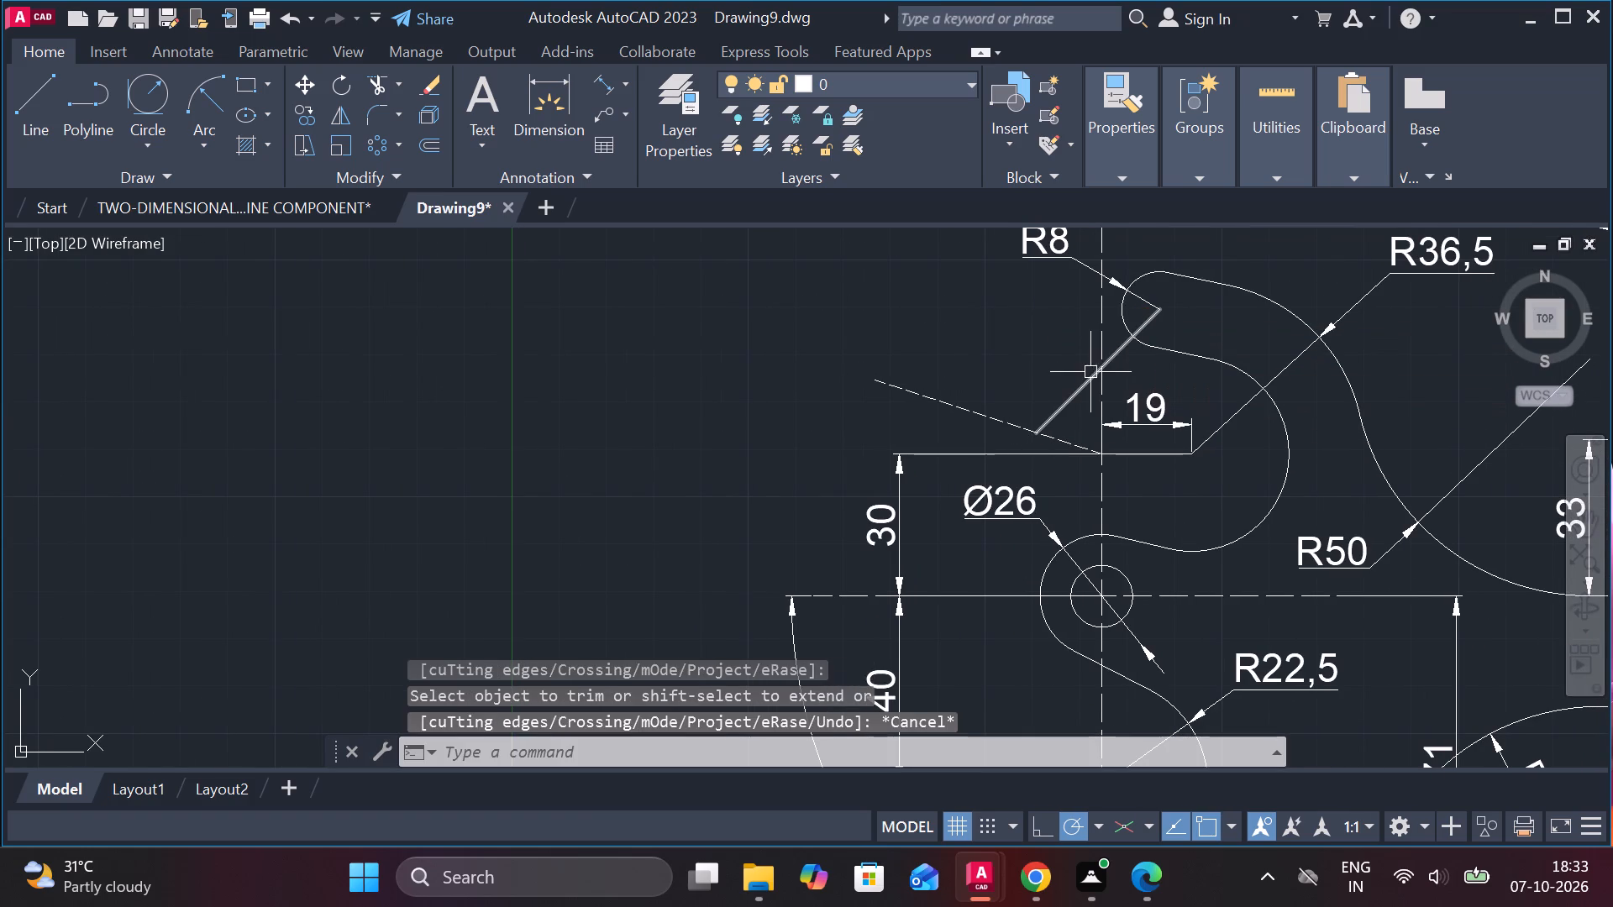
Erase the 225° line running from the smaller hook's R8 tip centre to the dashed slanted line.
click(1090, 372)
key(e)
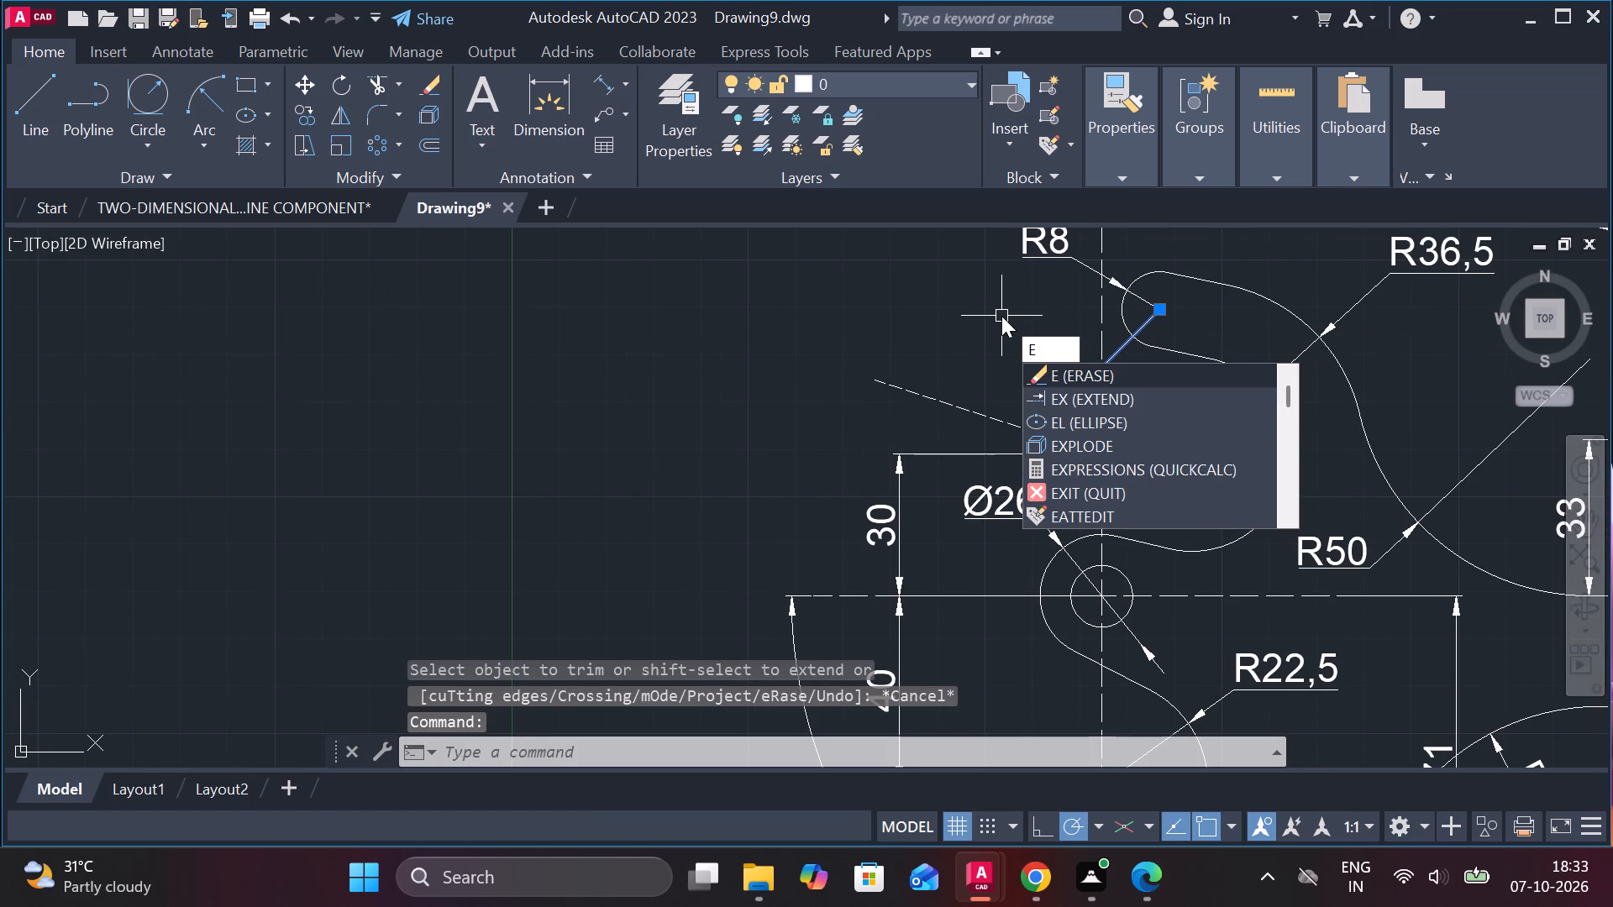
key(Return)
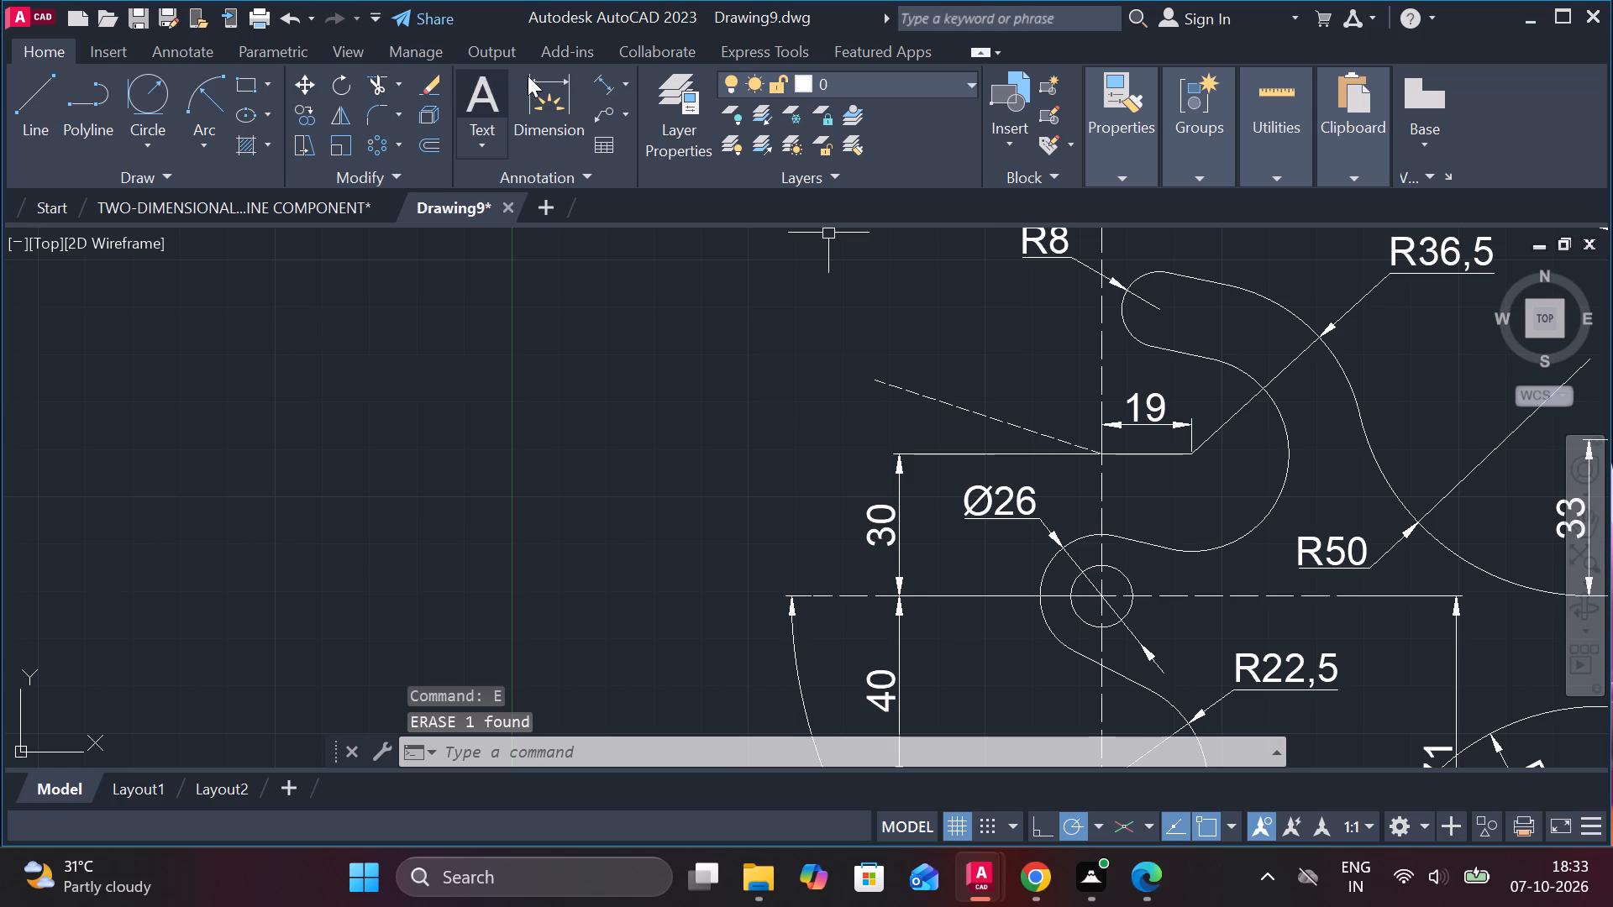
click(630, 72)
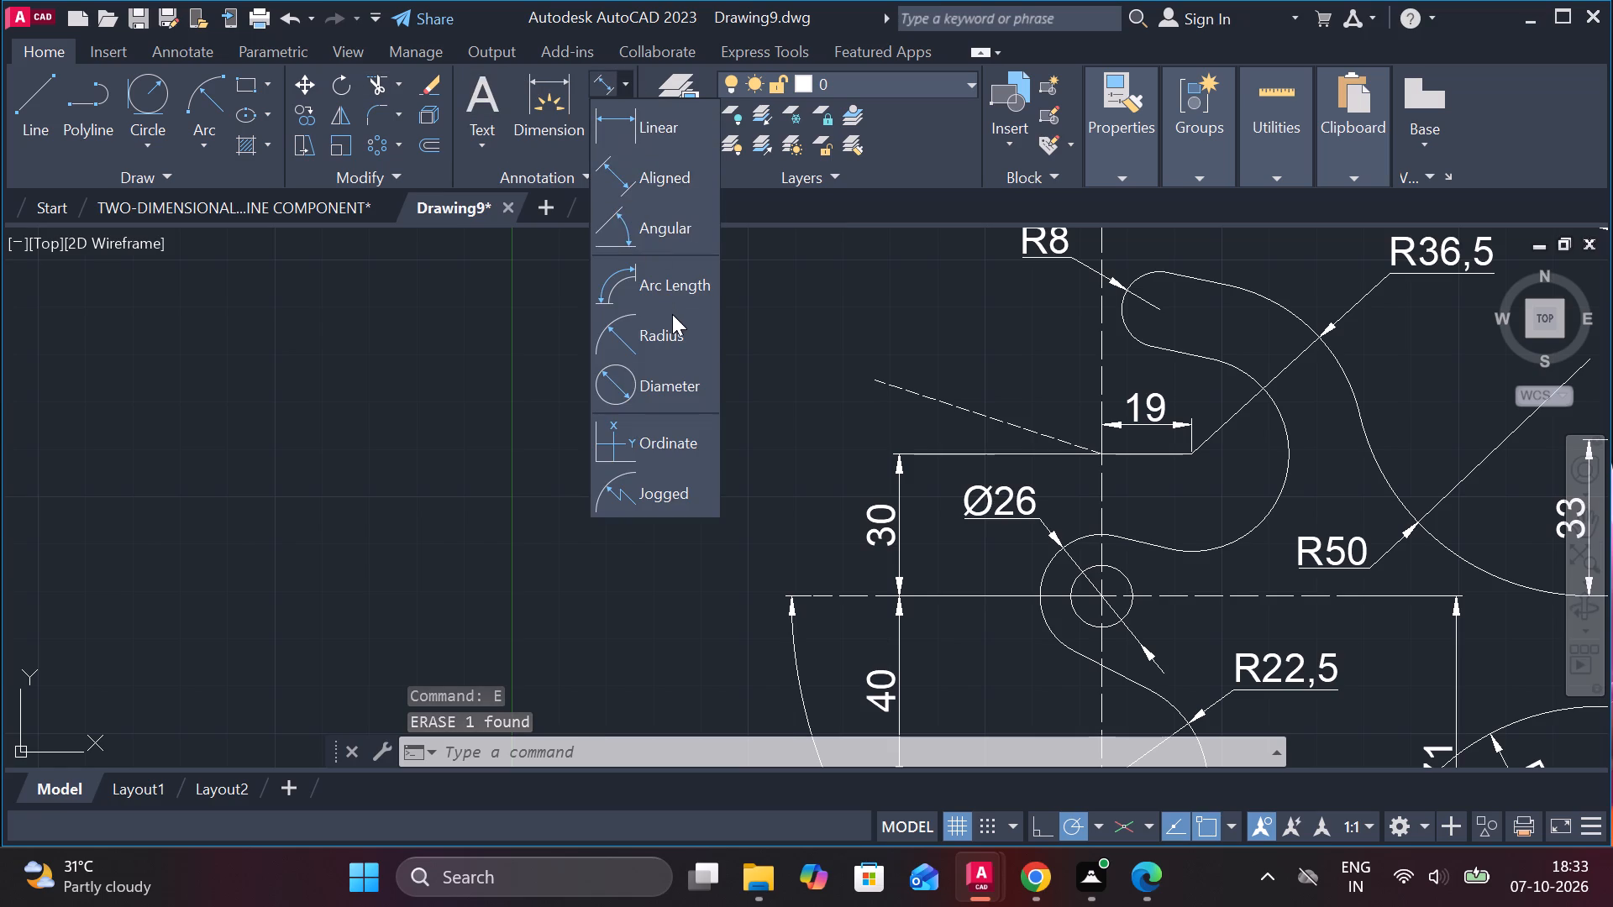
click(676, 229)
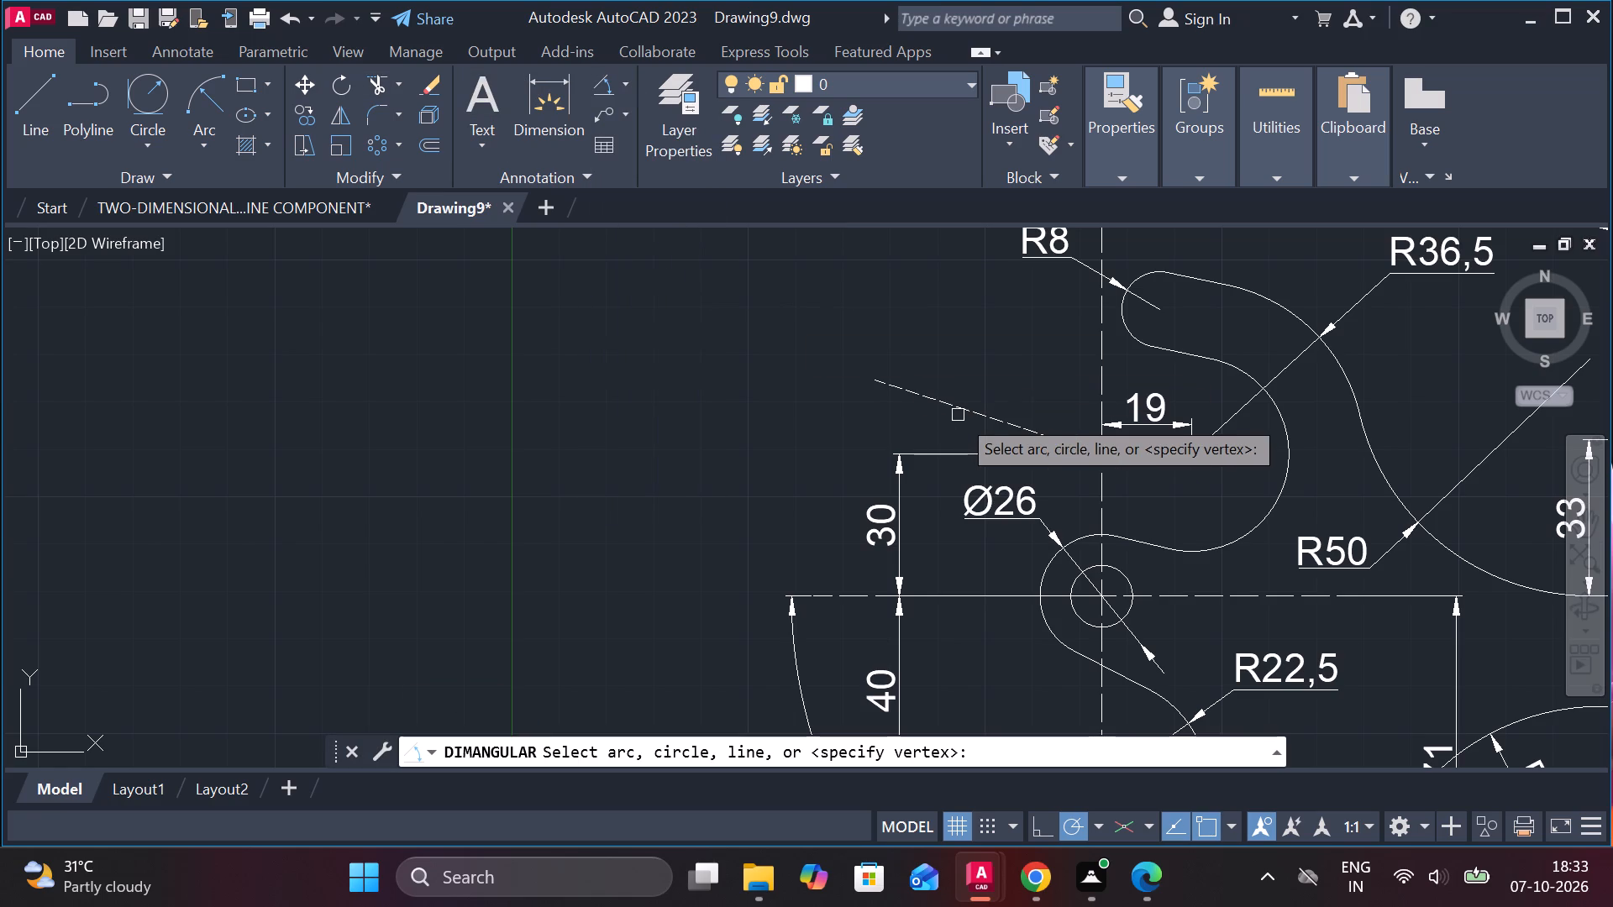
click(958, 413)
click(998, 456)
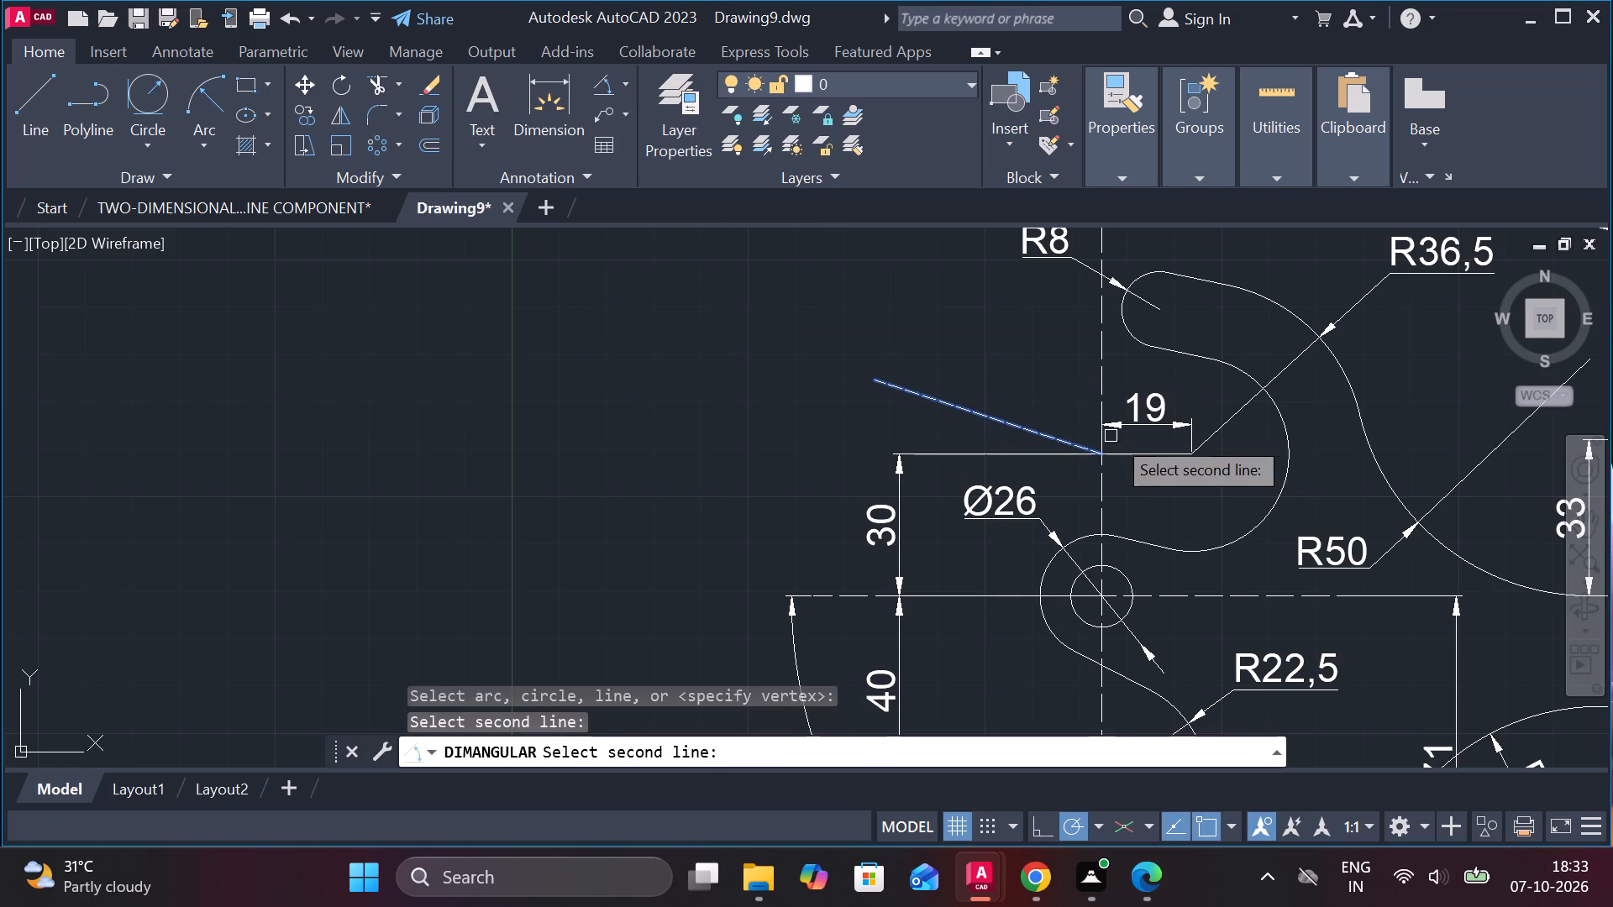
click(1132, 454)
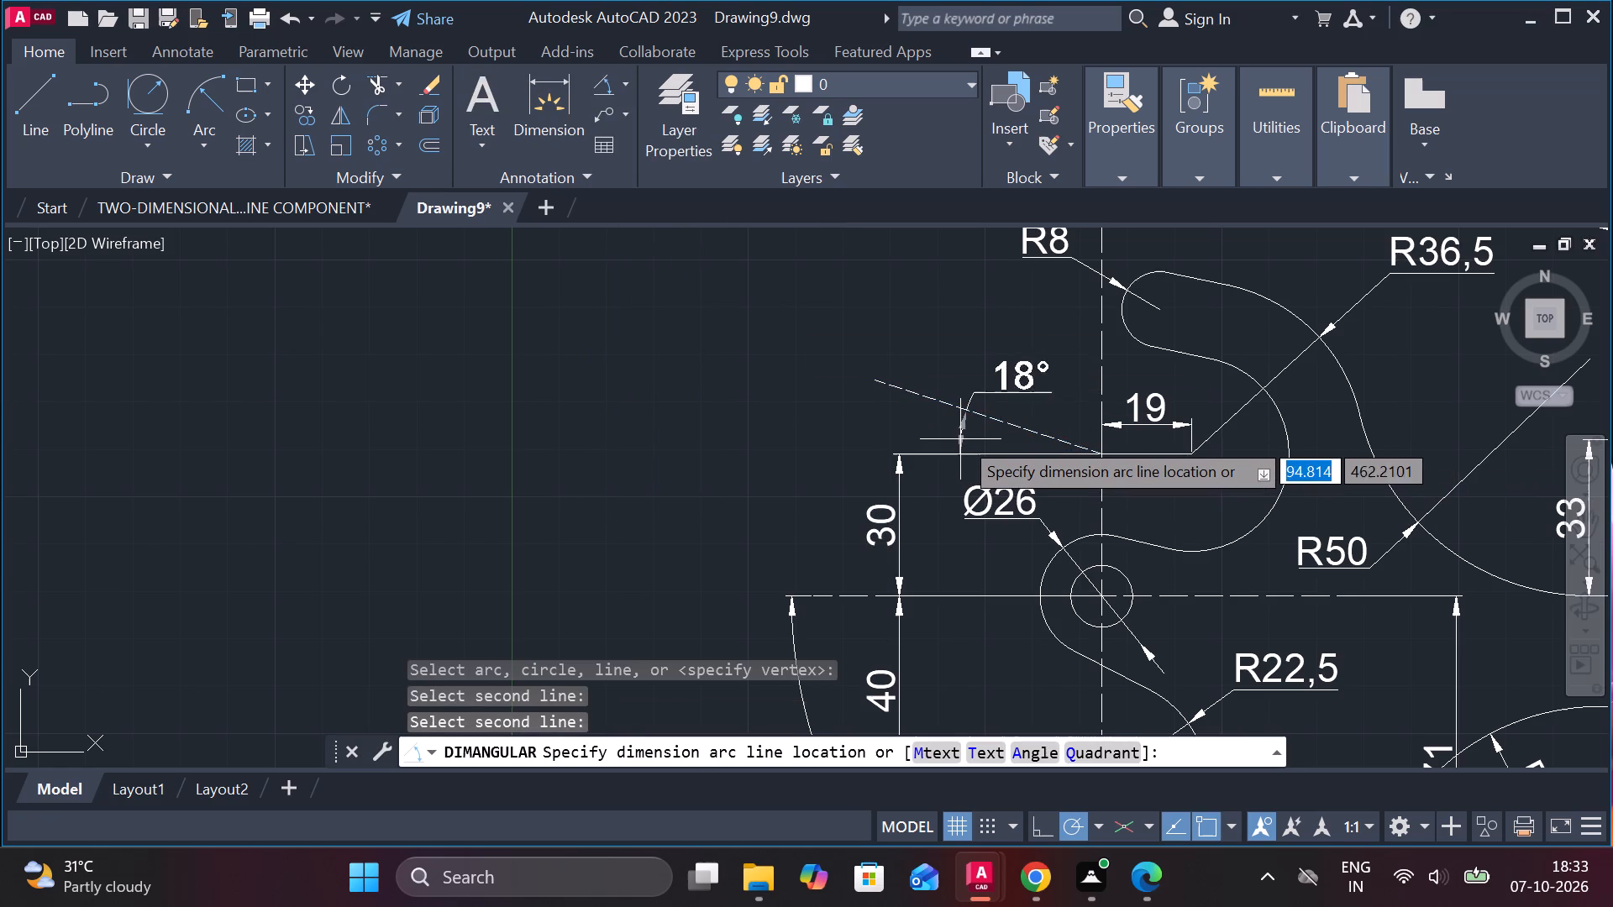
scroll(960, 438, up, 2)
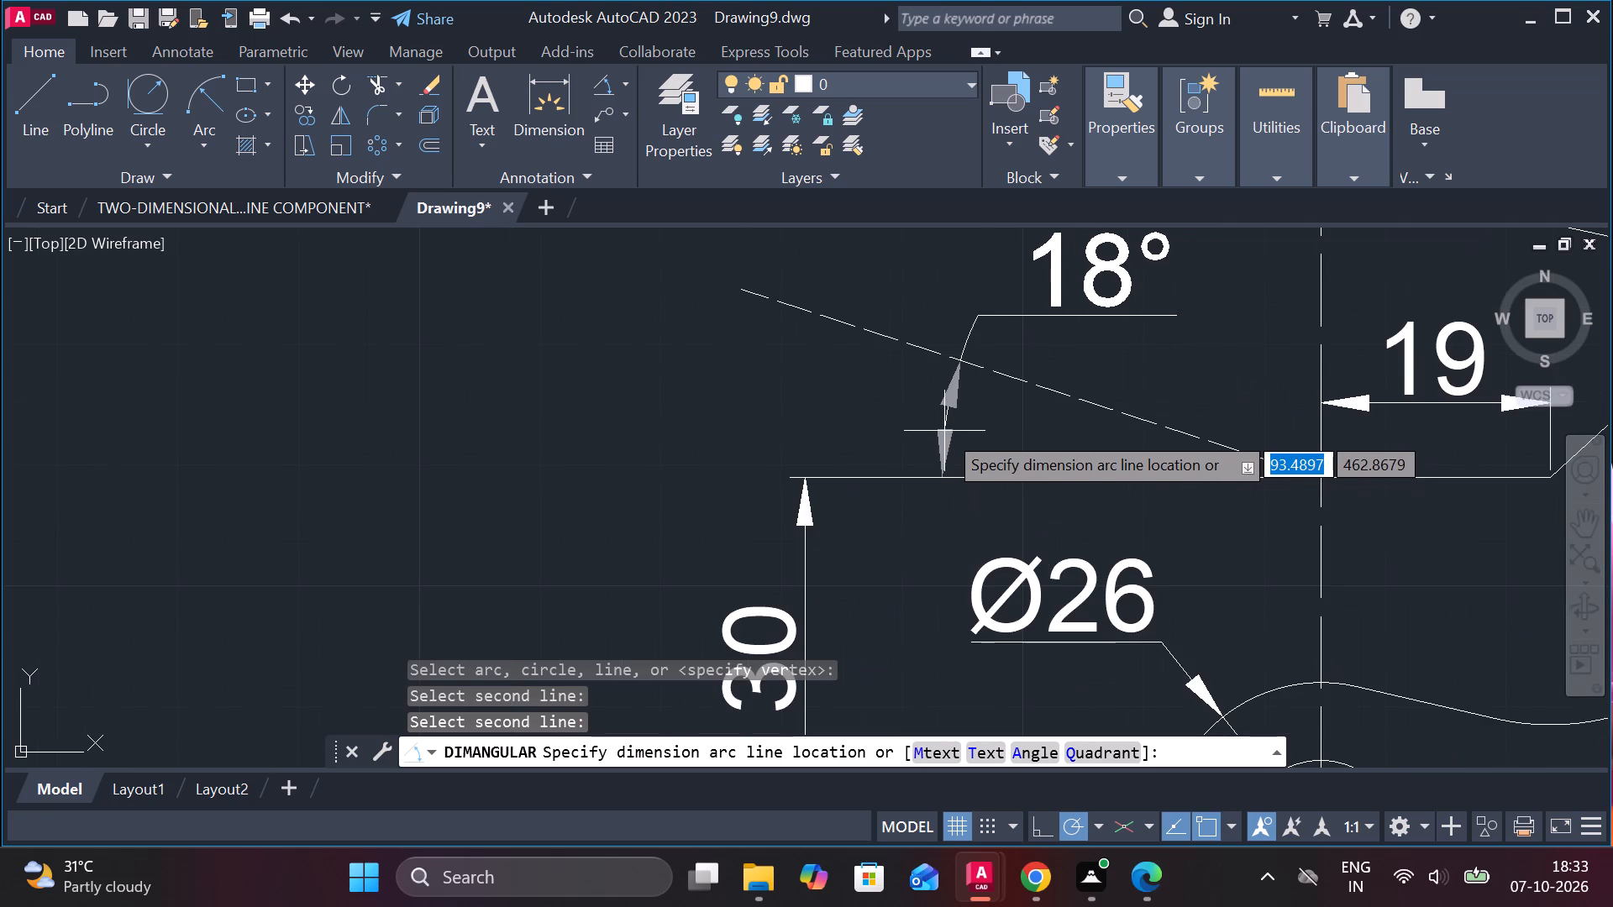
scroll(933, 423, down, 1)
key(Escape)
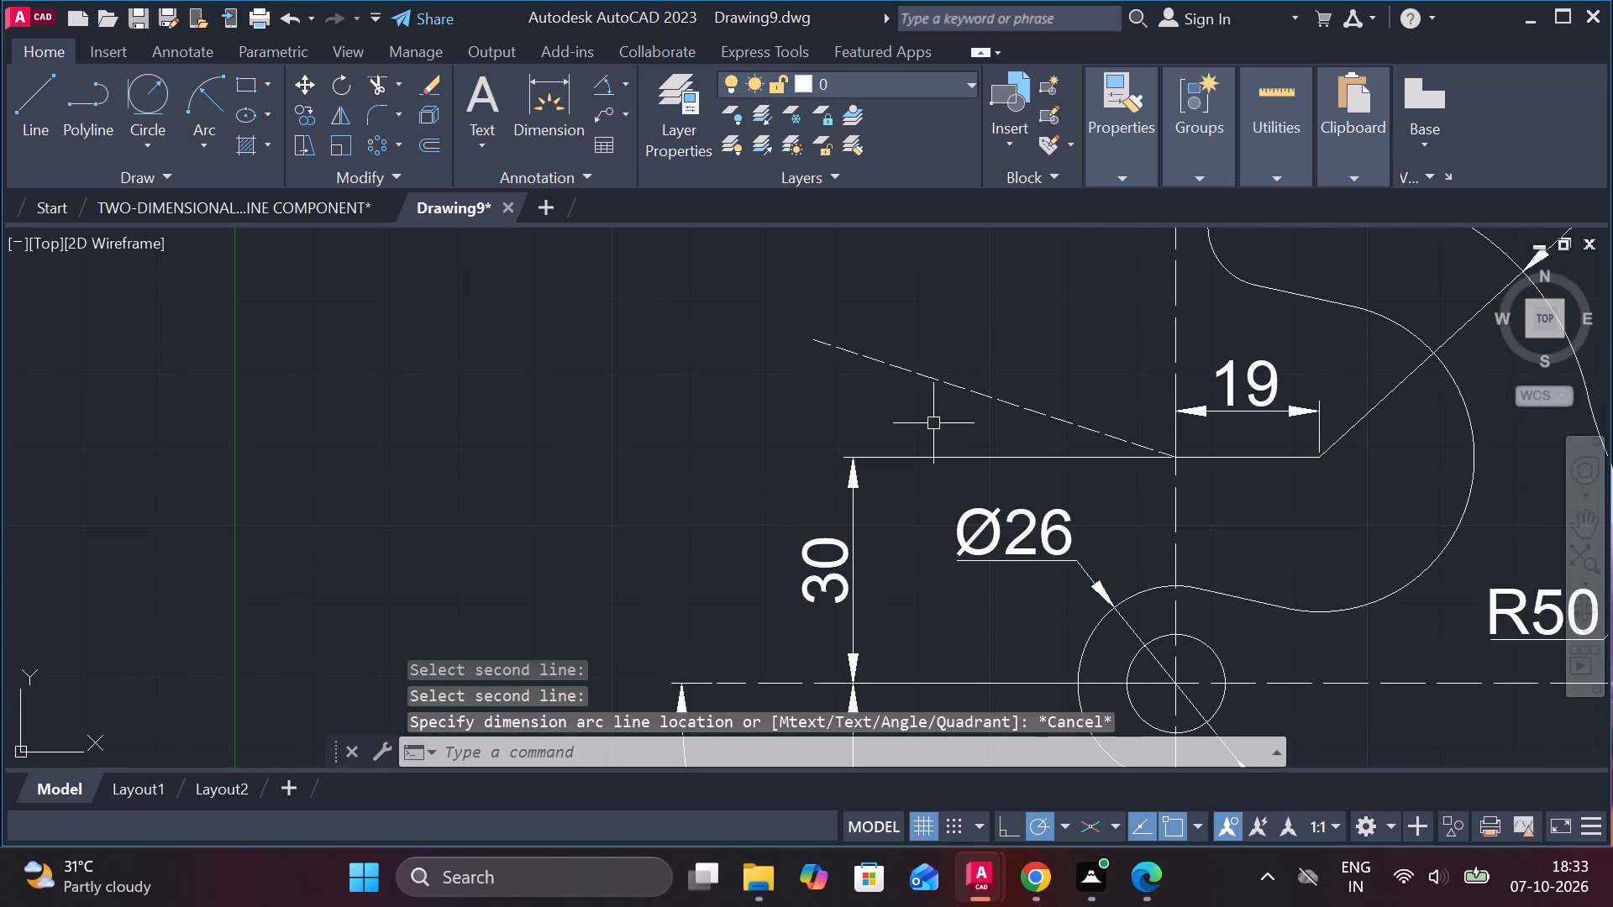
Rotate the dashed slanted line by 6° about its end on the vertical centreline.
click(1097, 431)
click(345, 75)
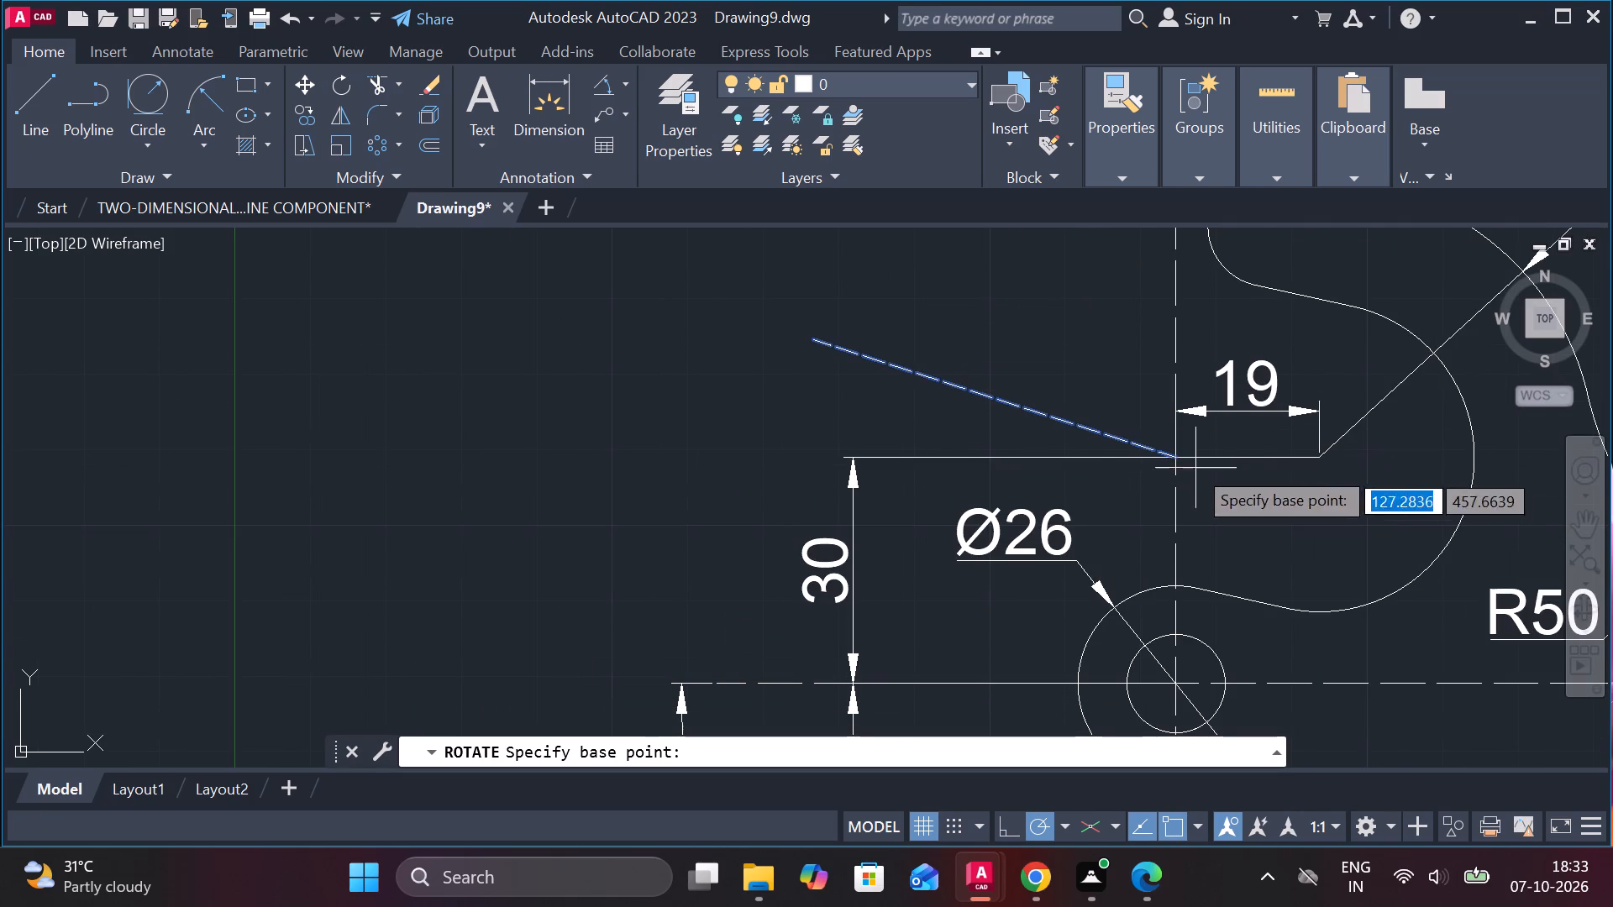
click(1180, 457)
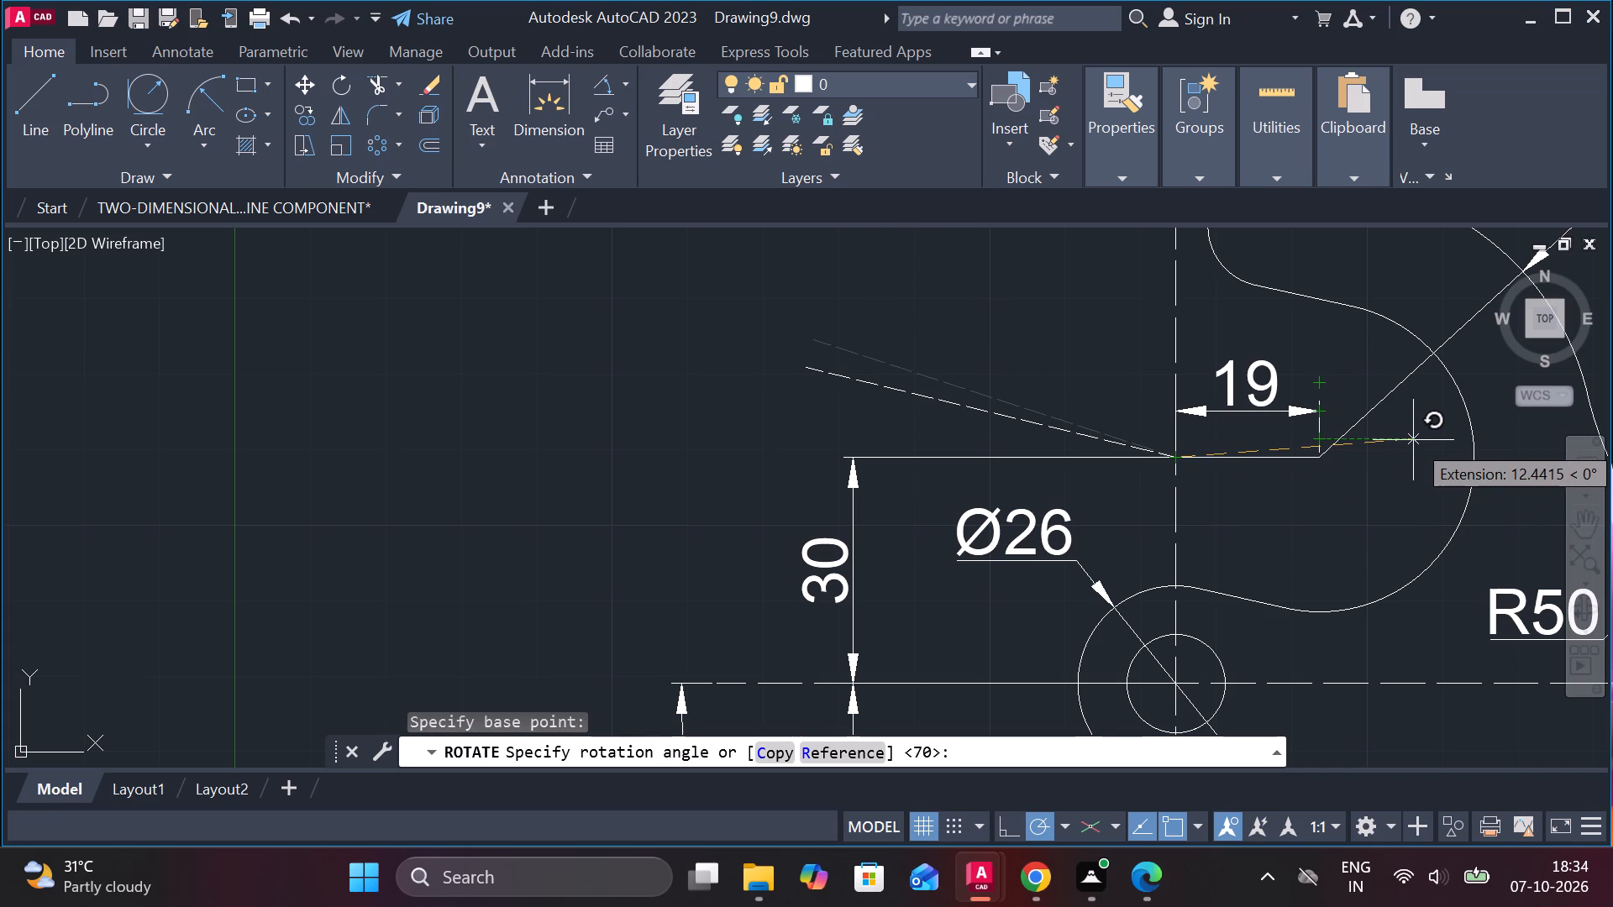
key(6)
key(Return)
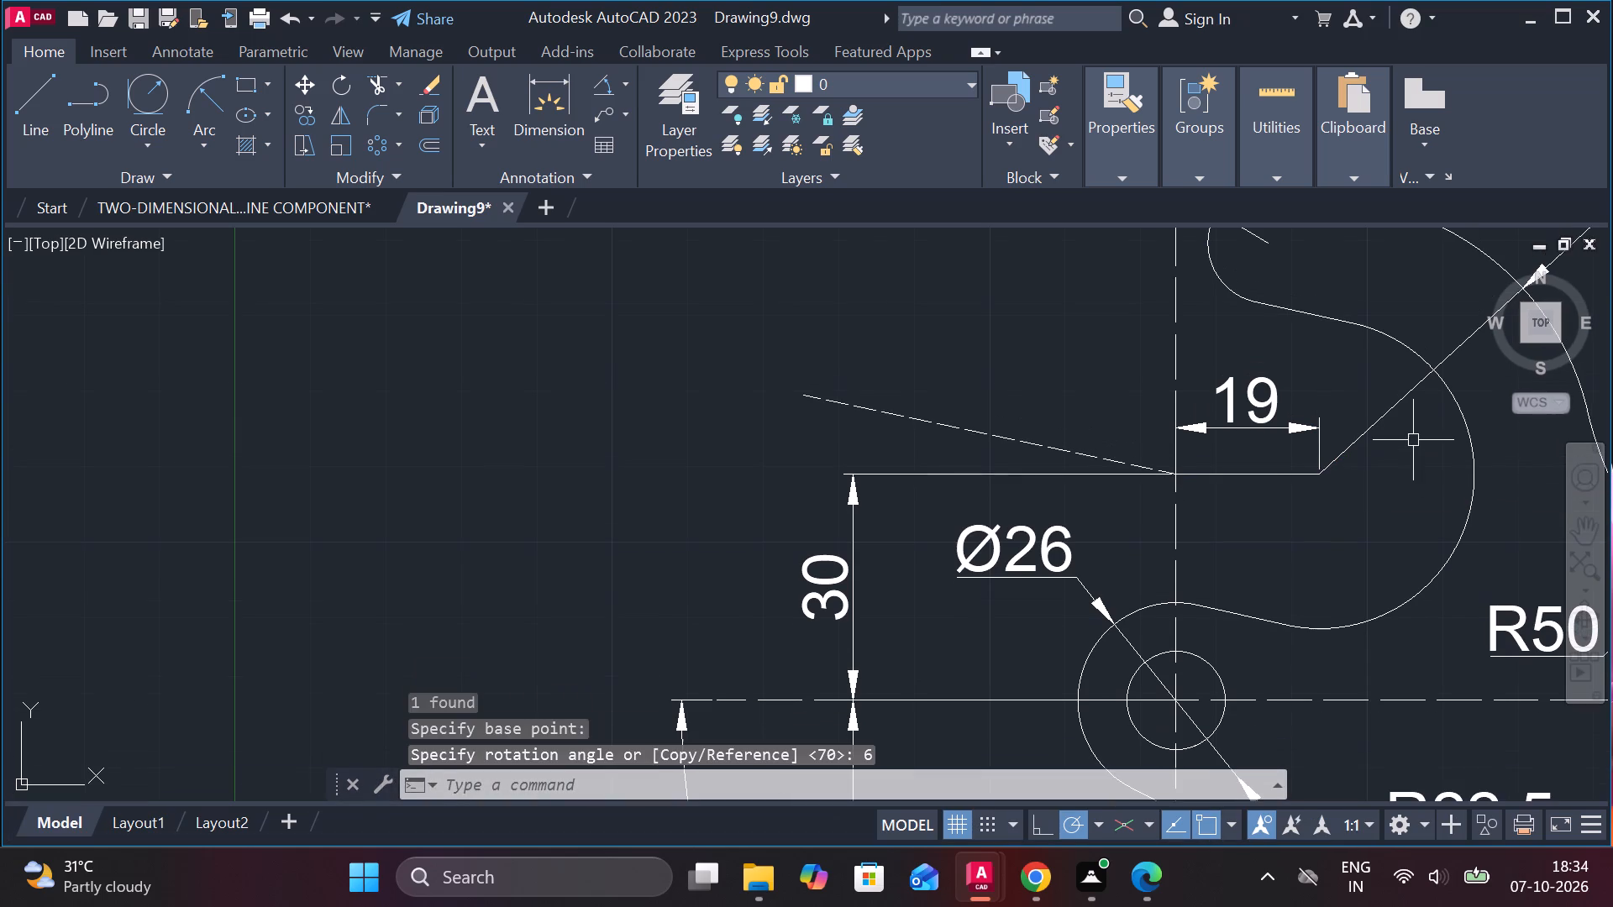
Add an angular dimension between the dashed slanted line and the horizontal line, placed just above the 30 dimension.
scroll(1051, 296, down, 2)
middle_drag(1051, 301, 1022, 301)
scroll(877, 118, up, 1)
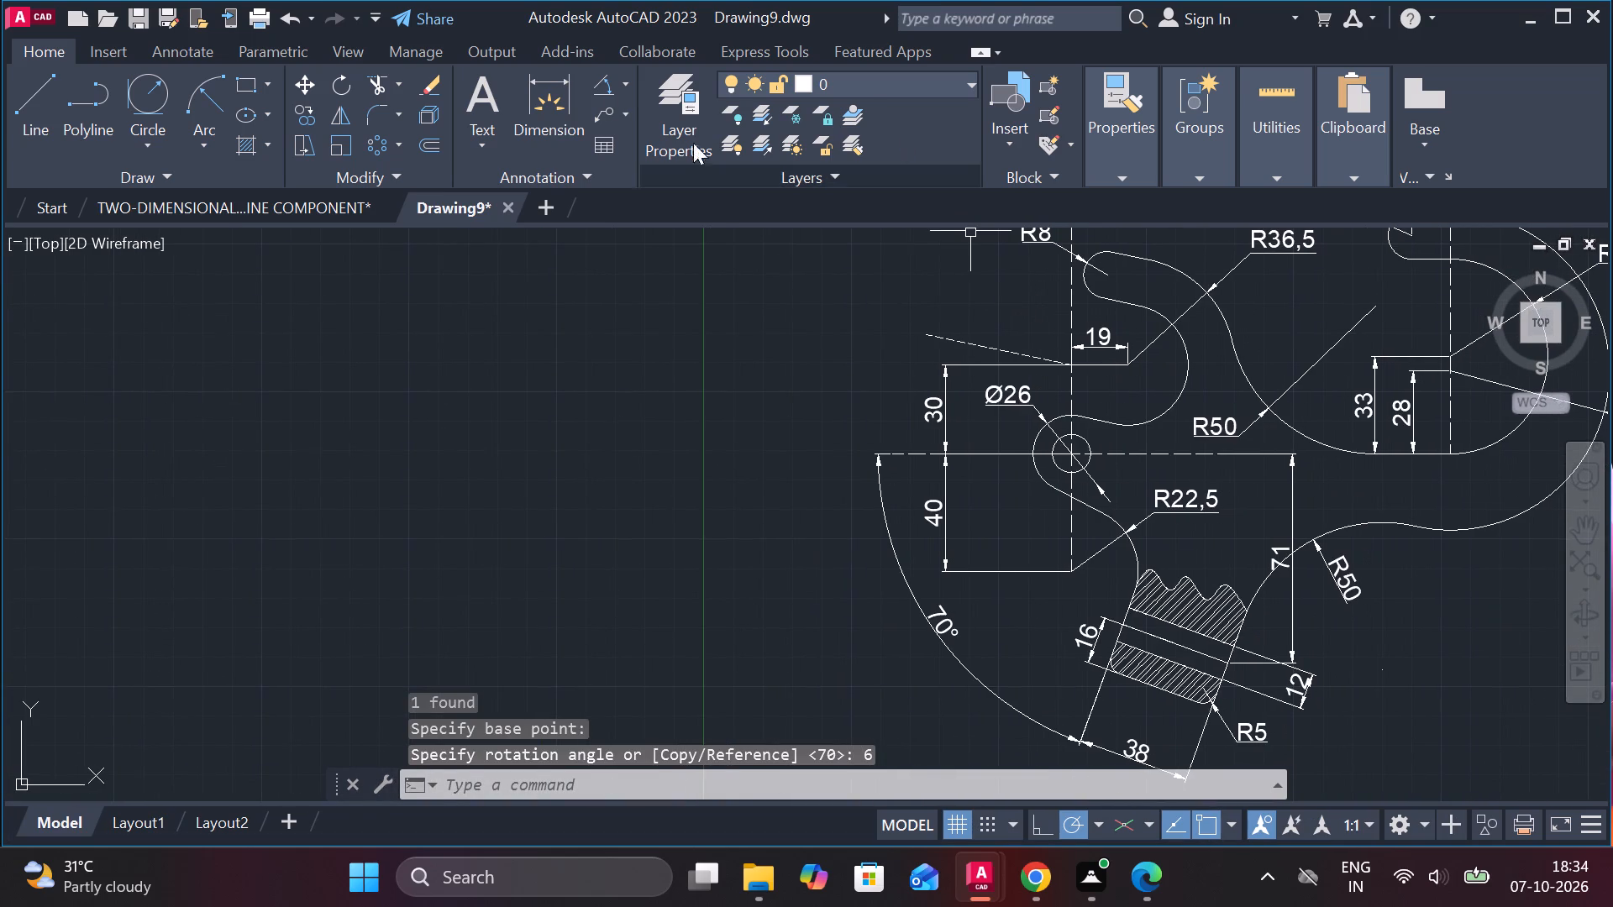
click(597, 78)
scroll(1125, 417, up, 2)
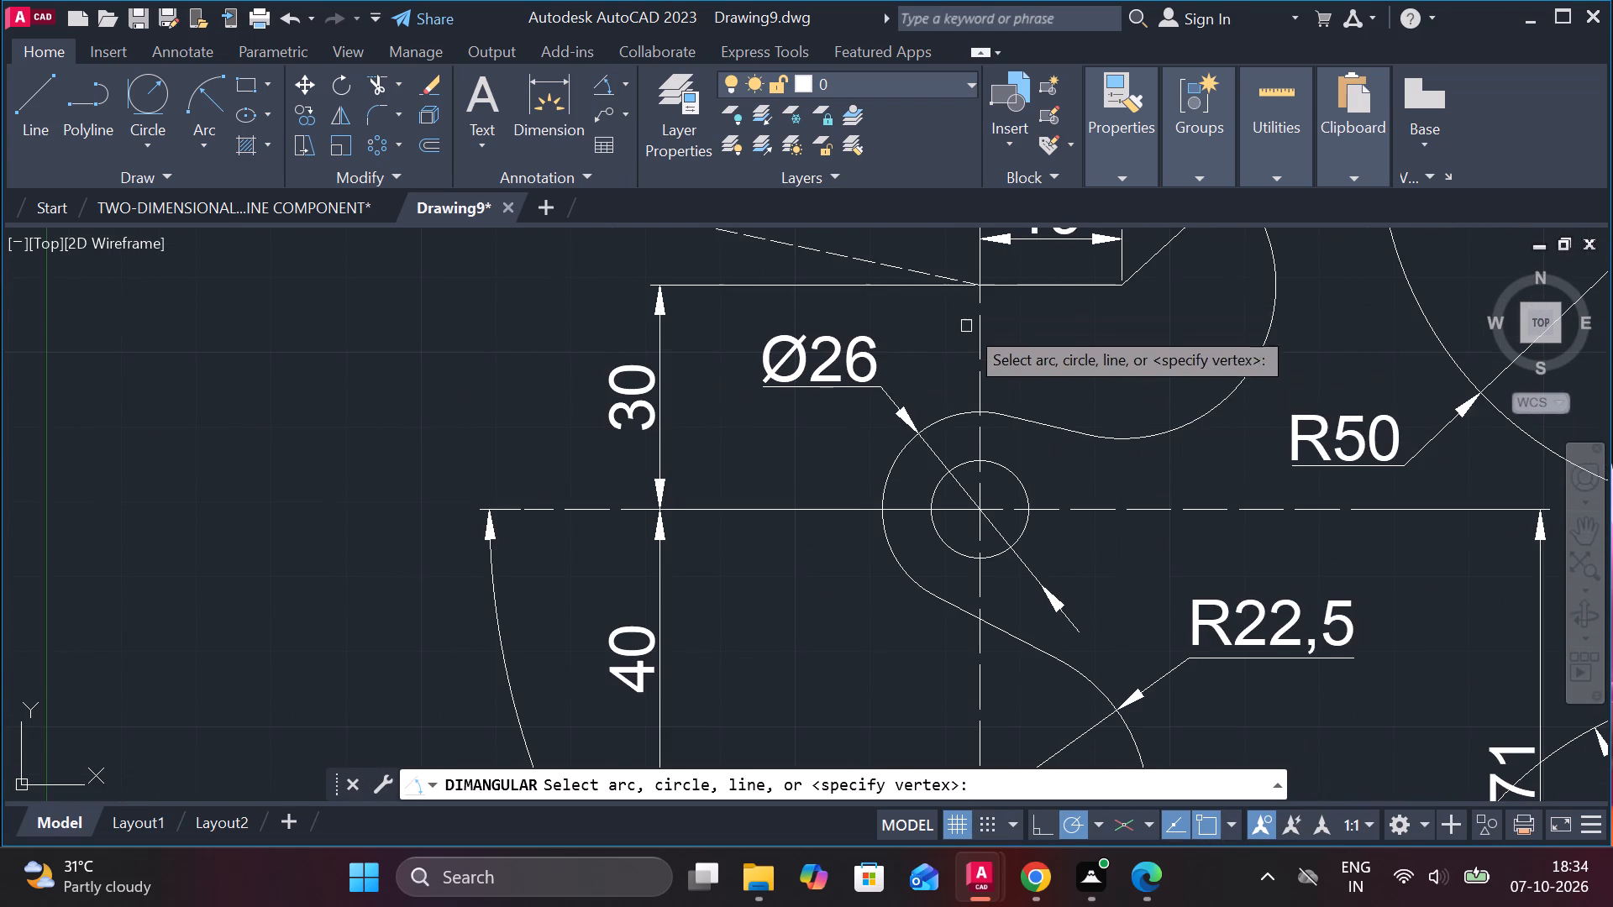
middle_drag(971, 328, 1075, 507)
click(830, 408)
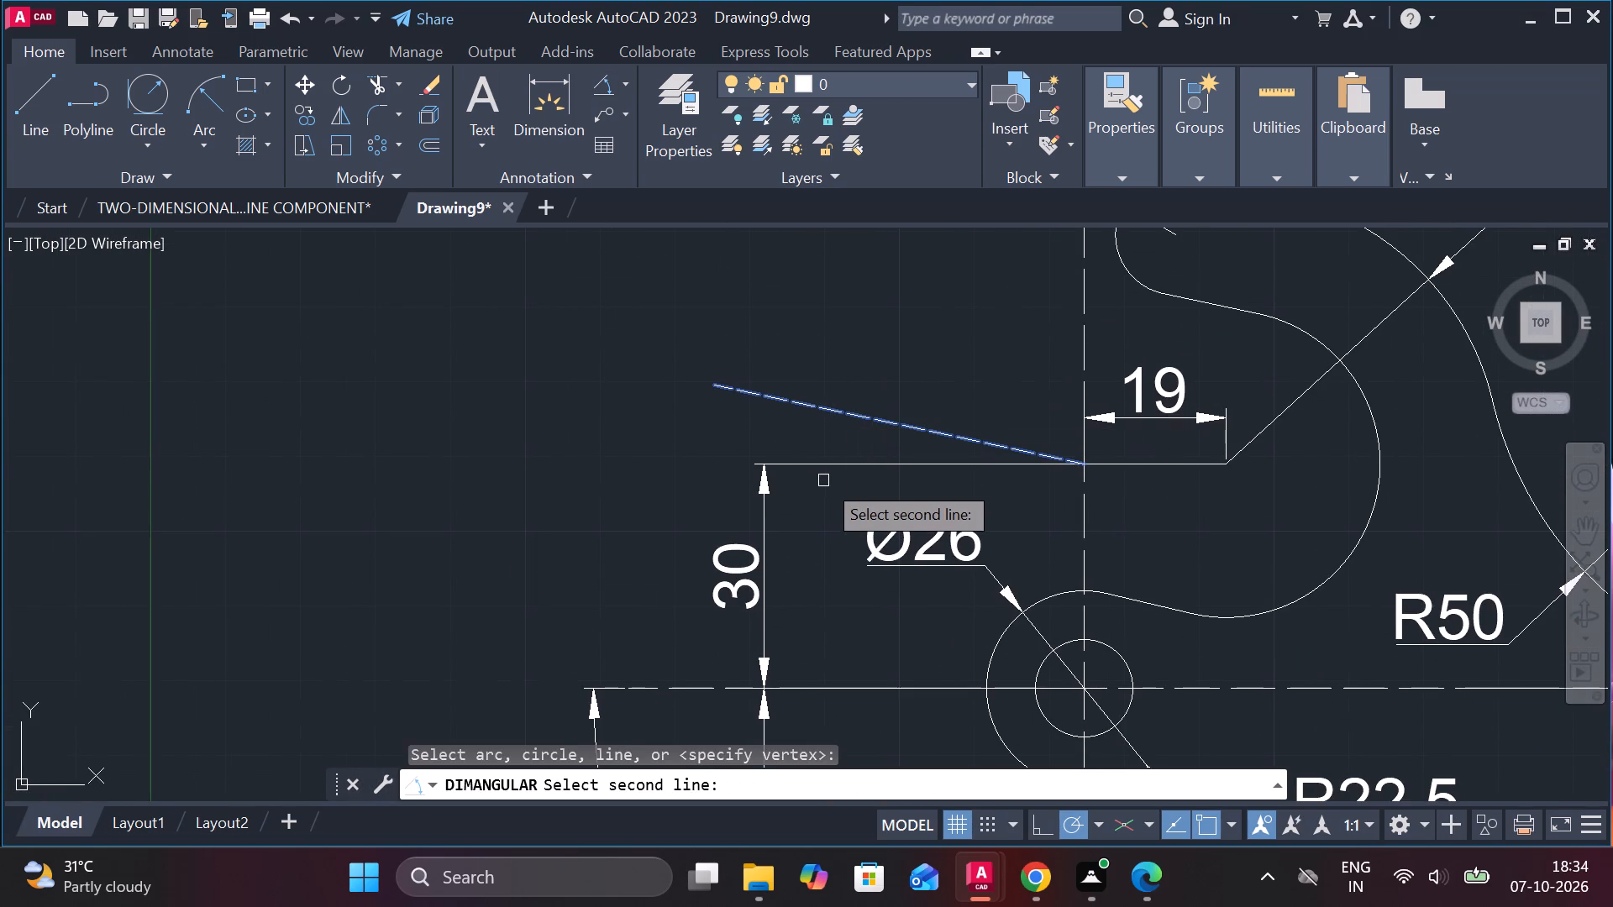
click(1110, 466)
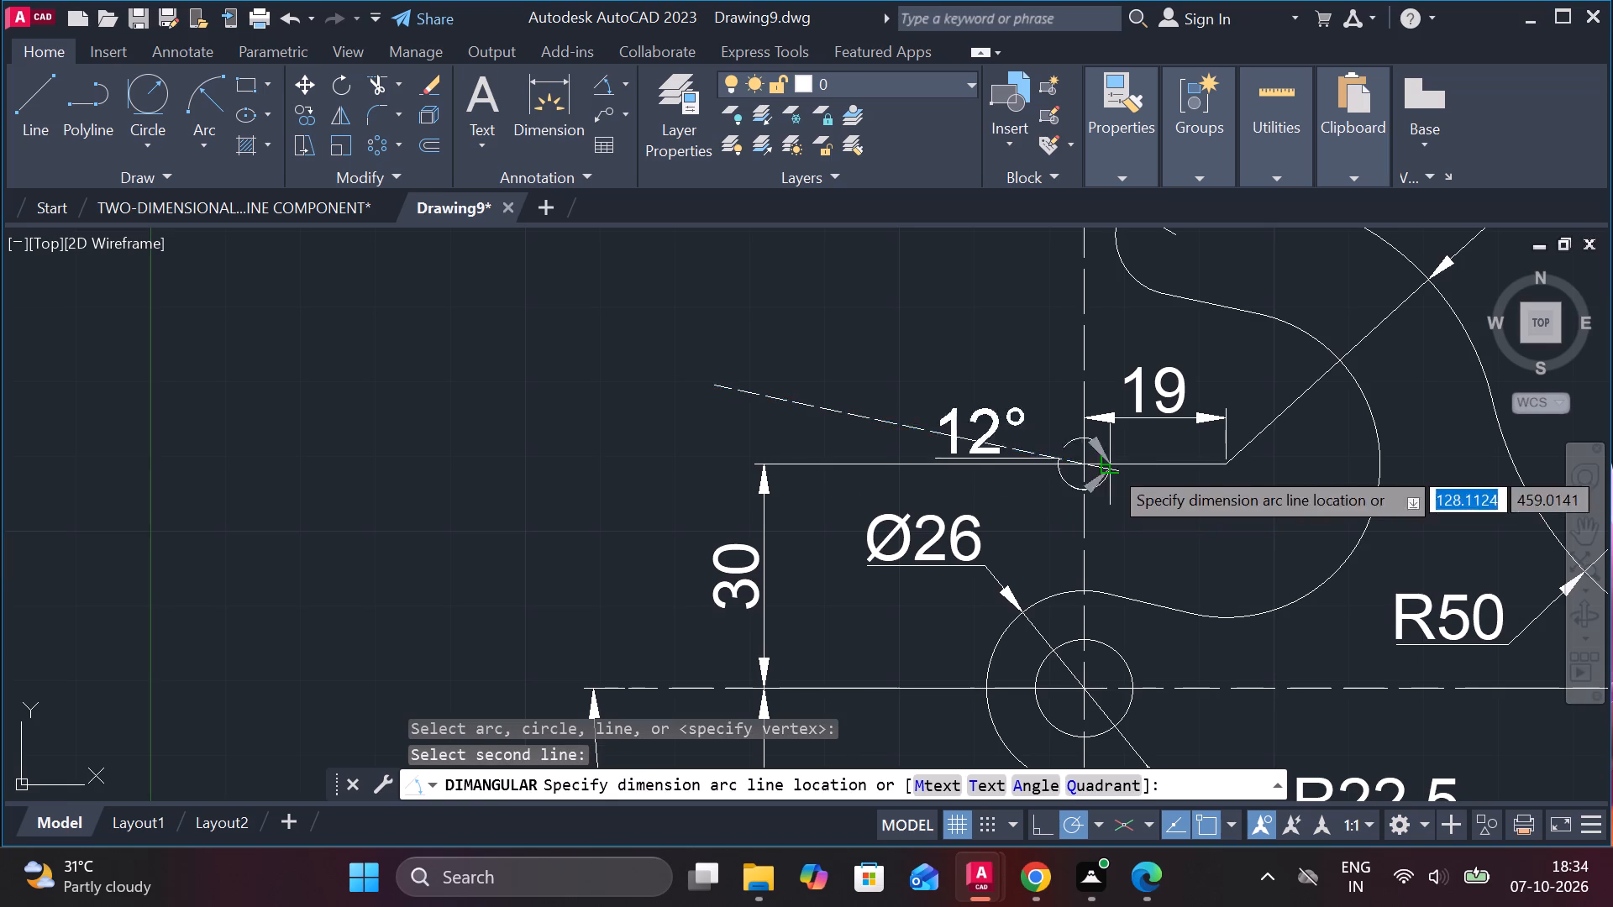
click(776, 431)
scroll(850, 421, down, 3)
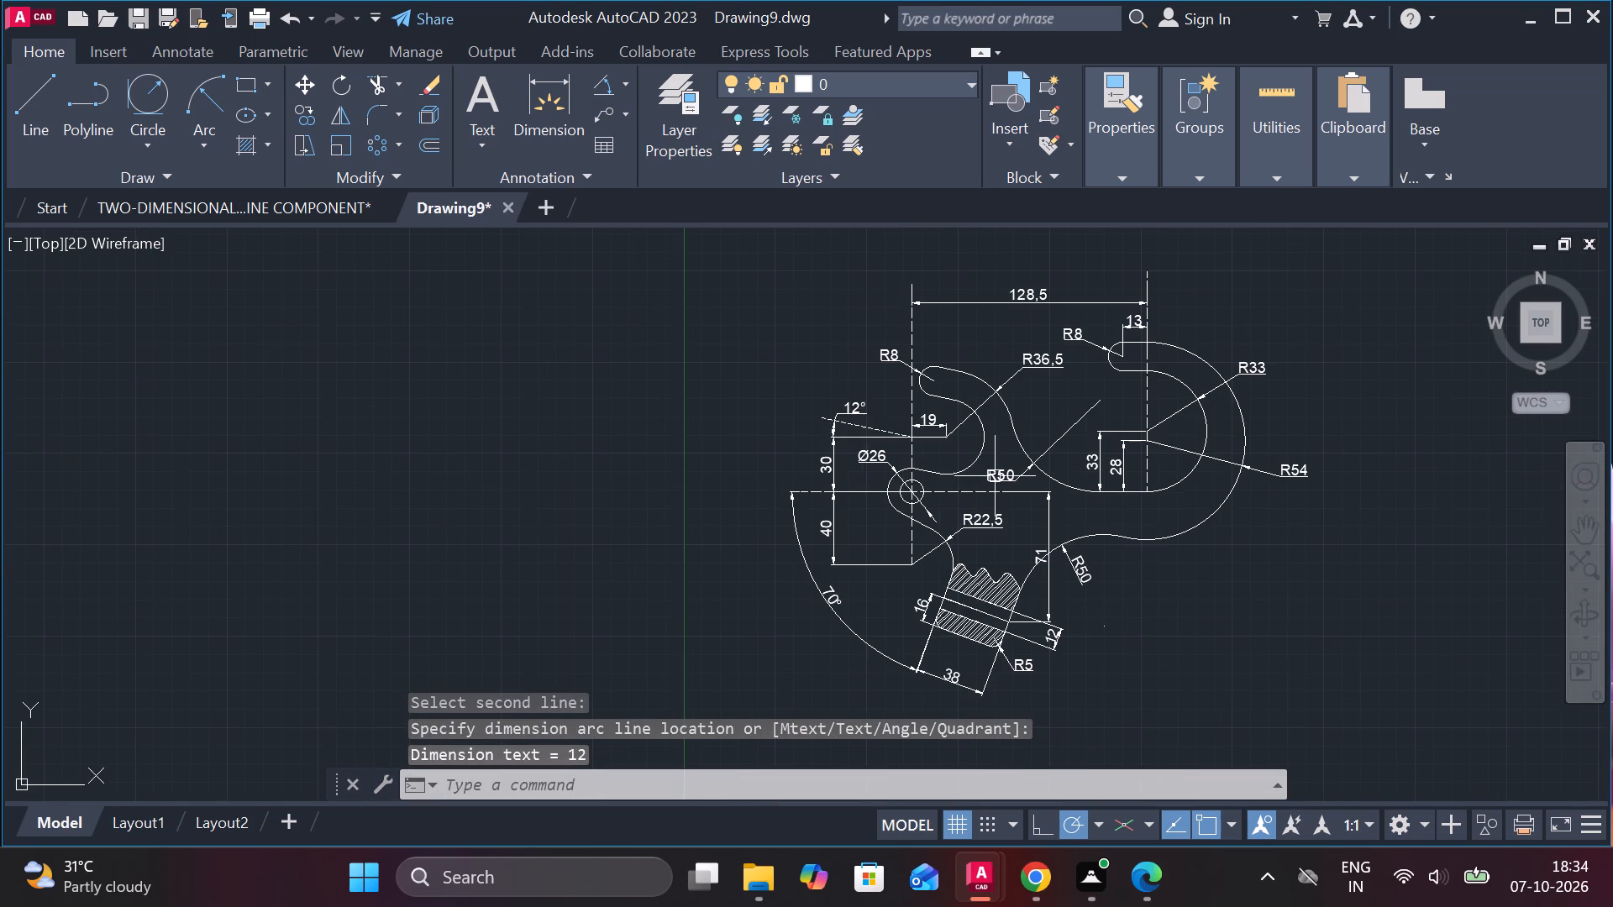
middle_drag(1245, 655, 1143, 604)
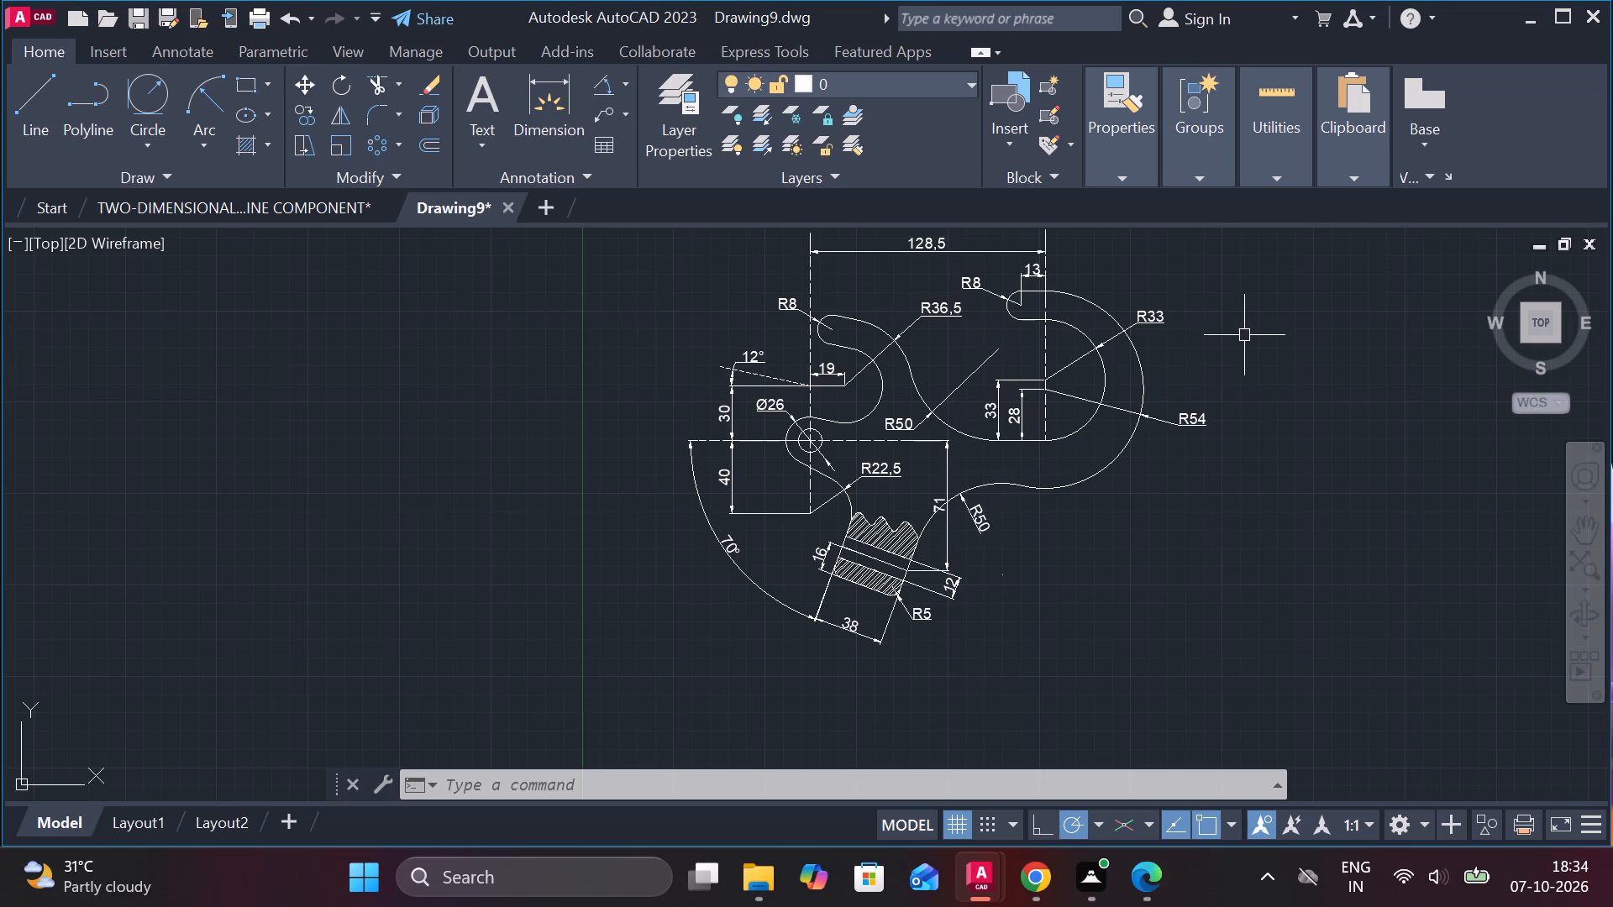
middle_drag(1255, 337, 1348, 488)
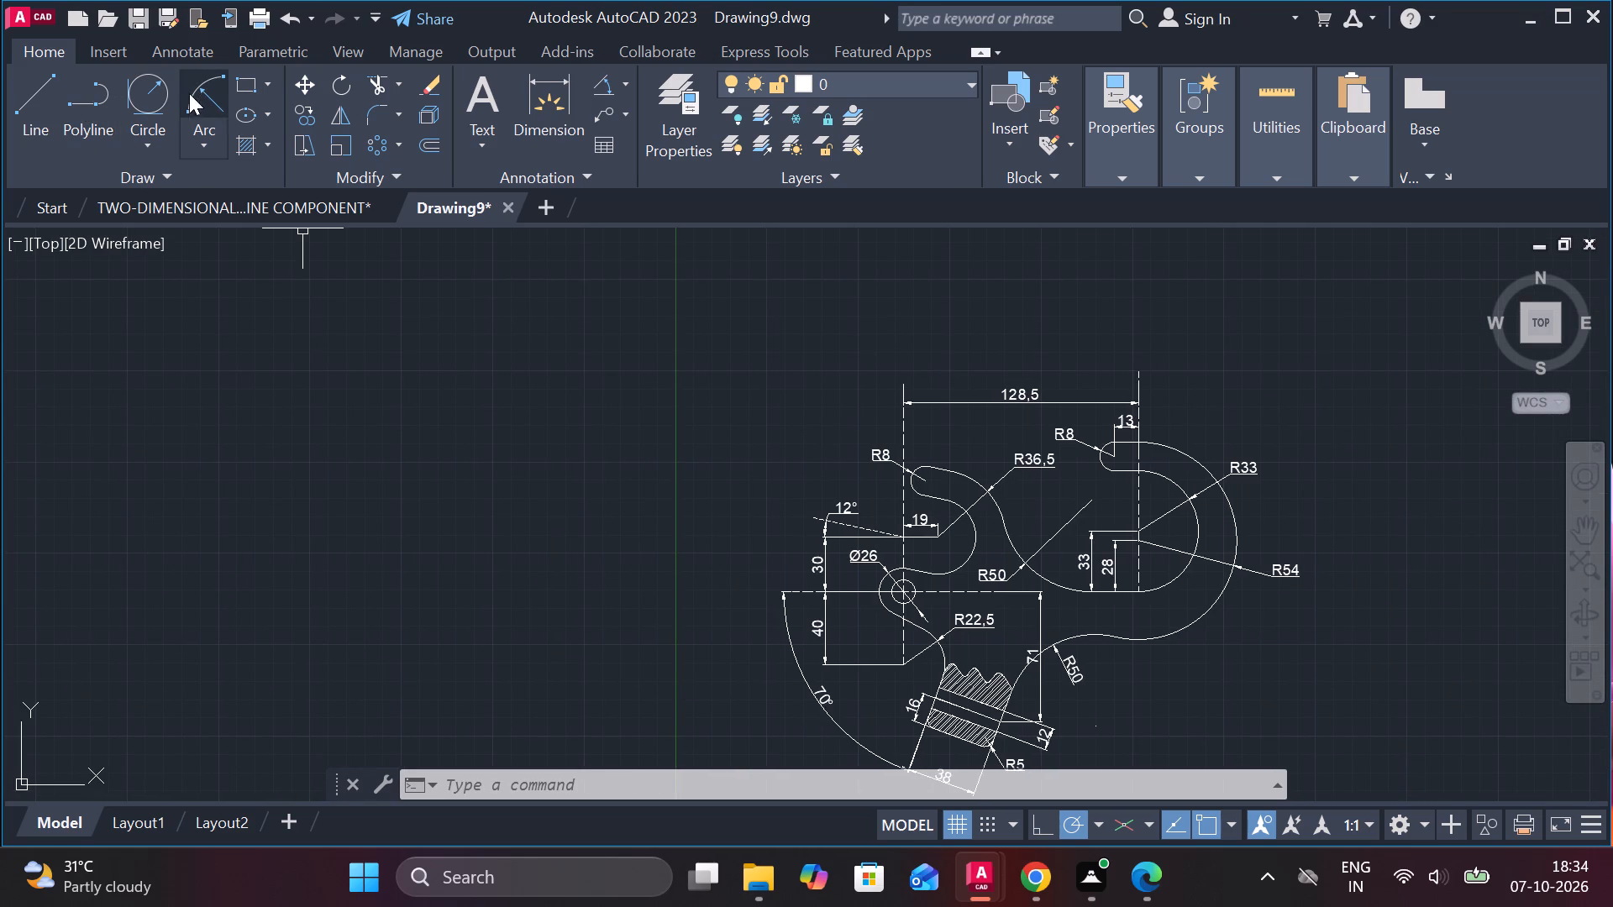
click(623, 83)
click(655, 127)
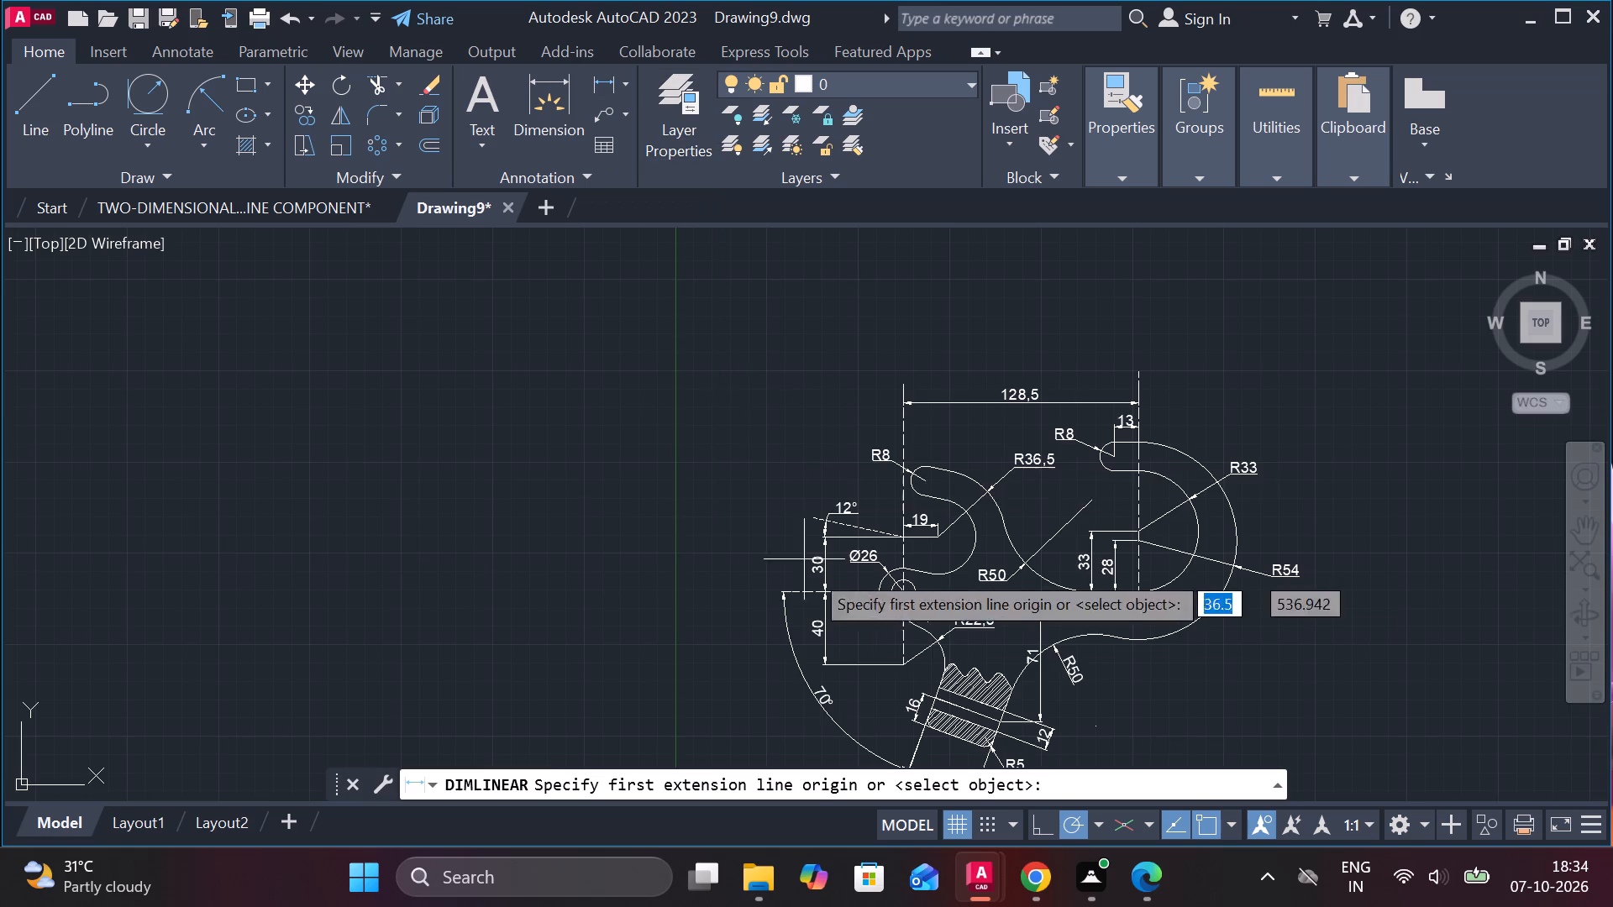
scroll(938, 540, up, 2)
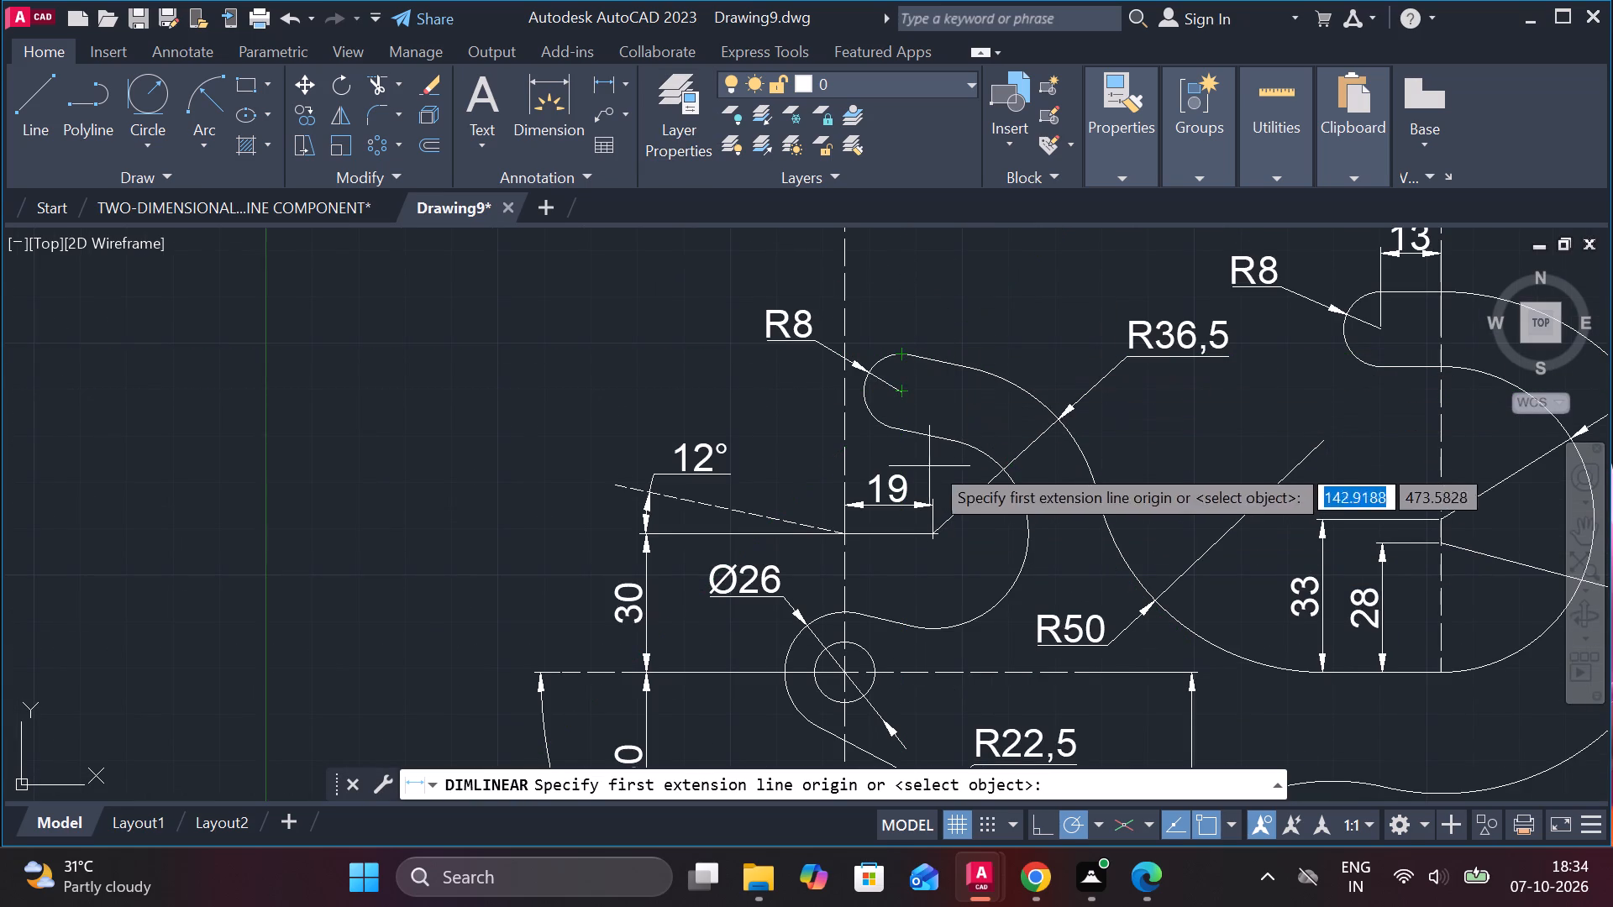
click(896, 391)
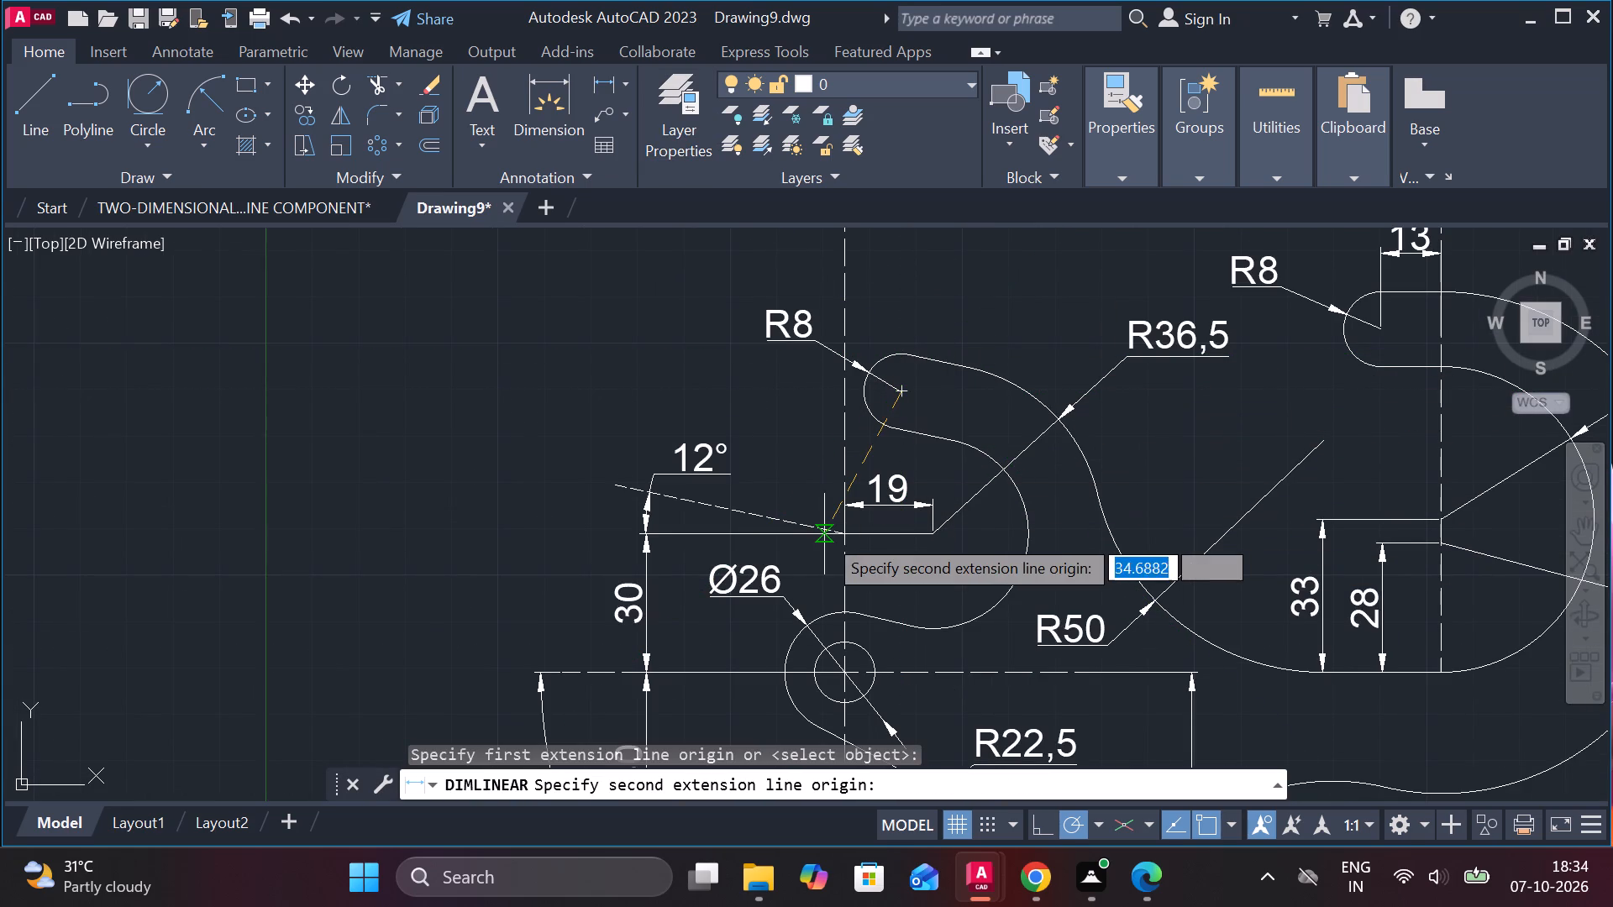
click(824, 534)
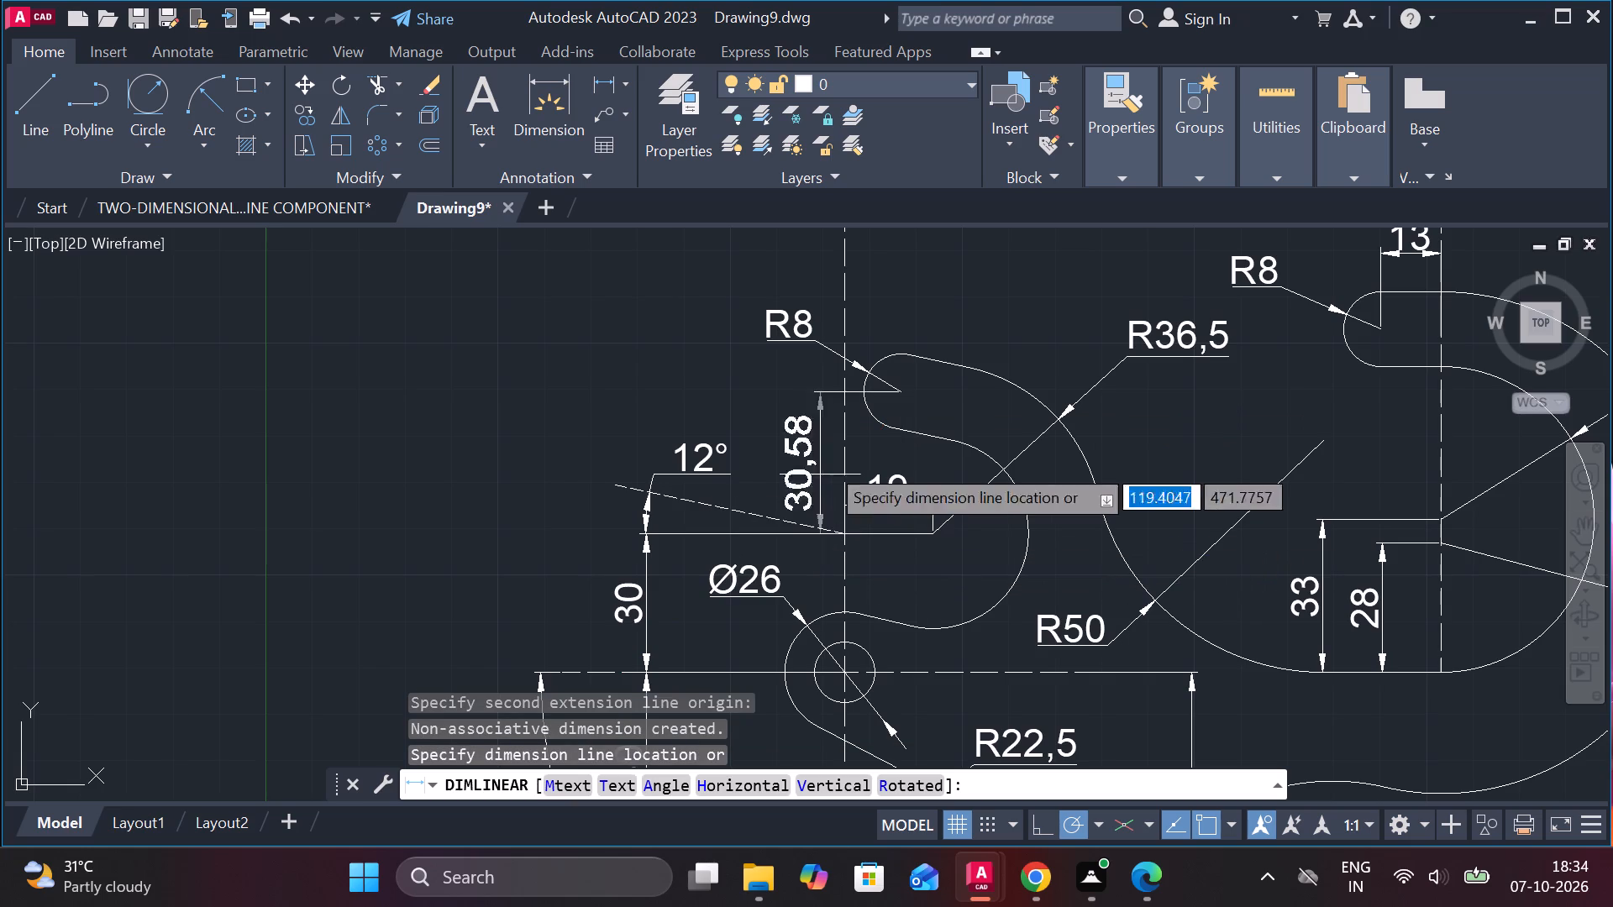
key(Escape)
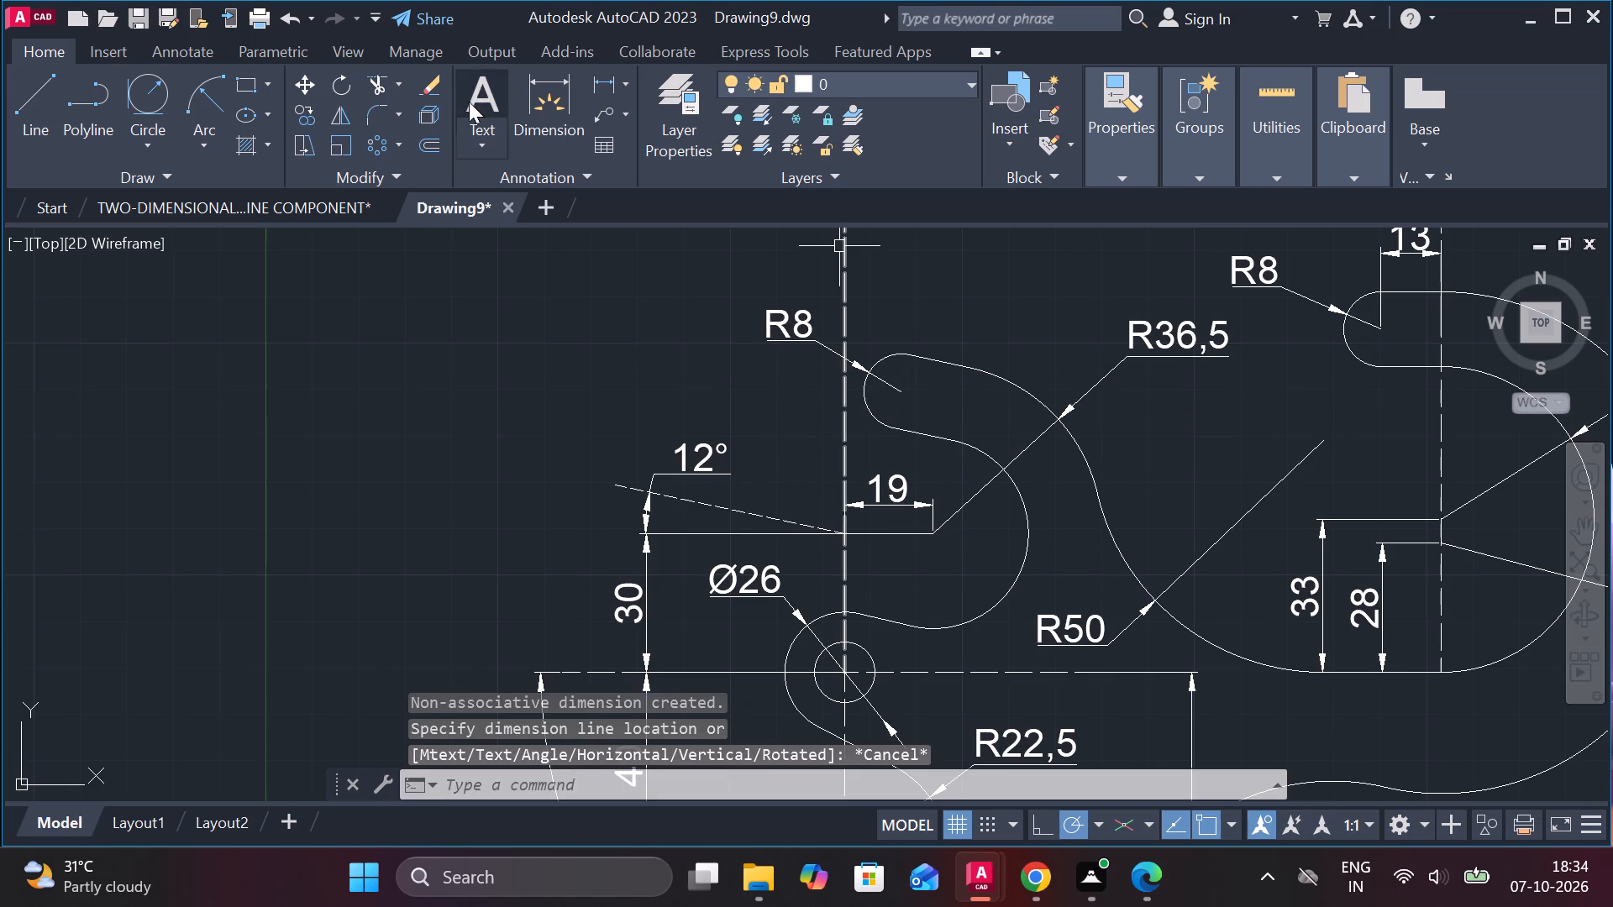
Draw a line from the smaller hook's R8 tip centre to where the vertical centreline meets the dashed slanted line.
click(38, 103)
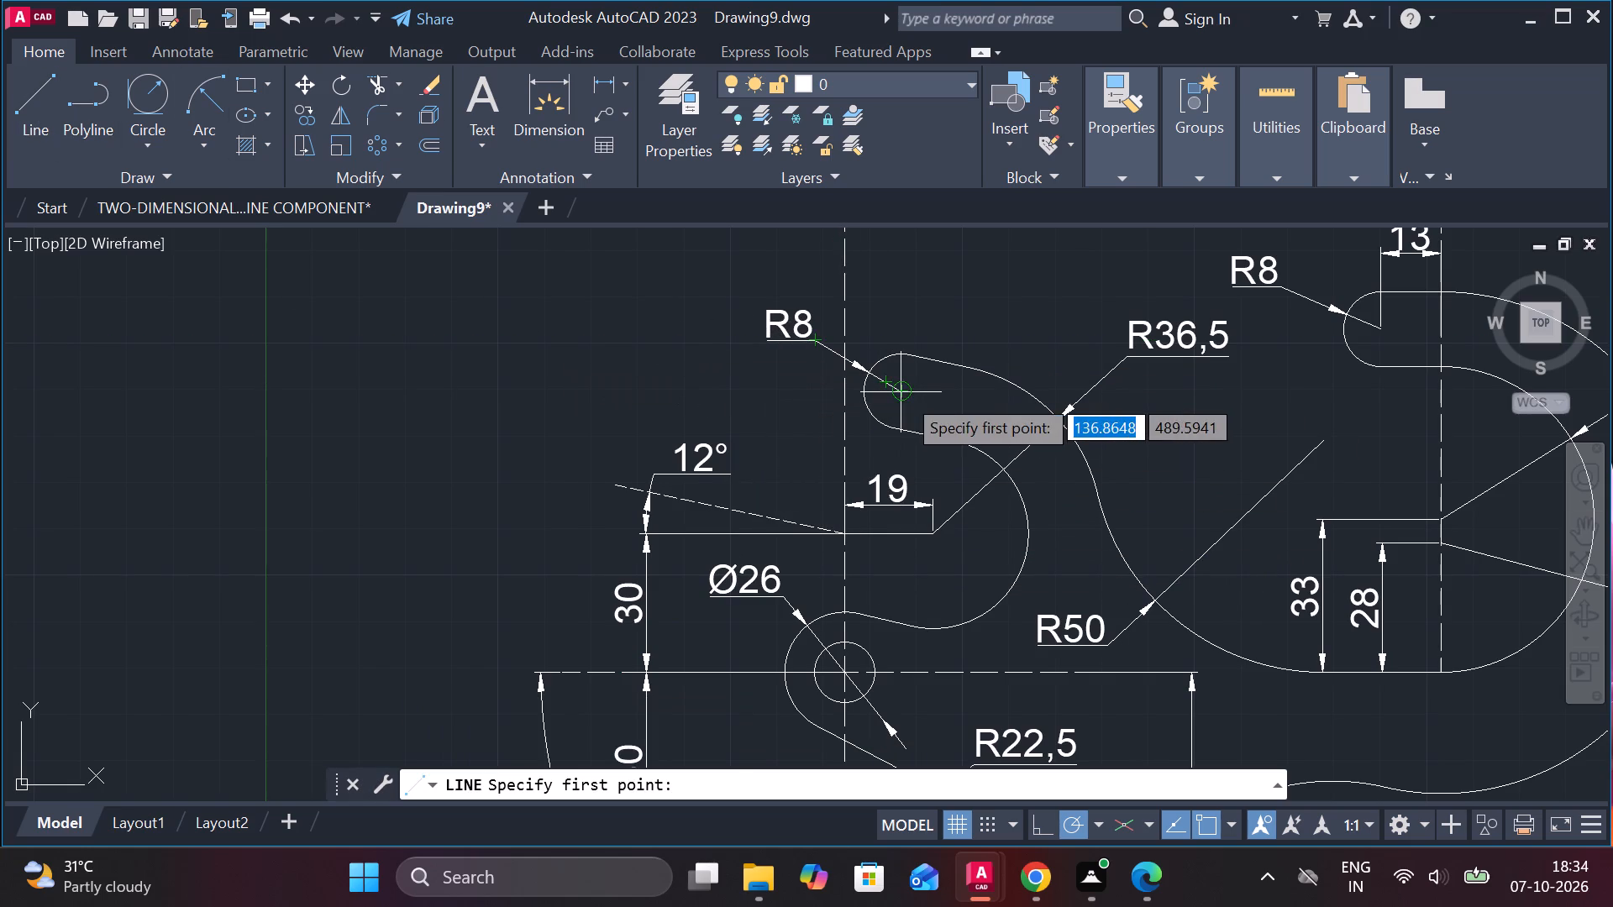
click(903, 394)
click(844, 527)
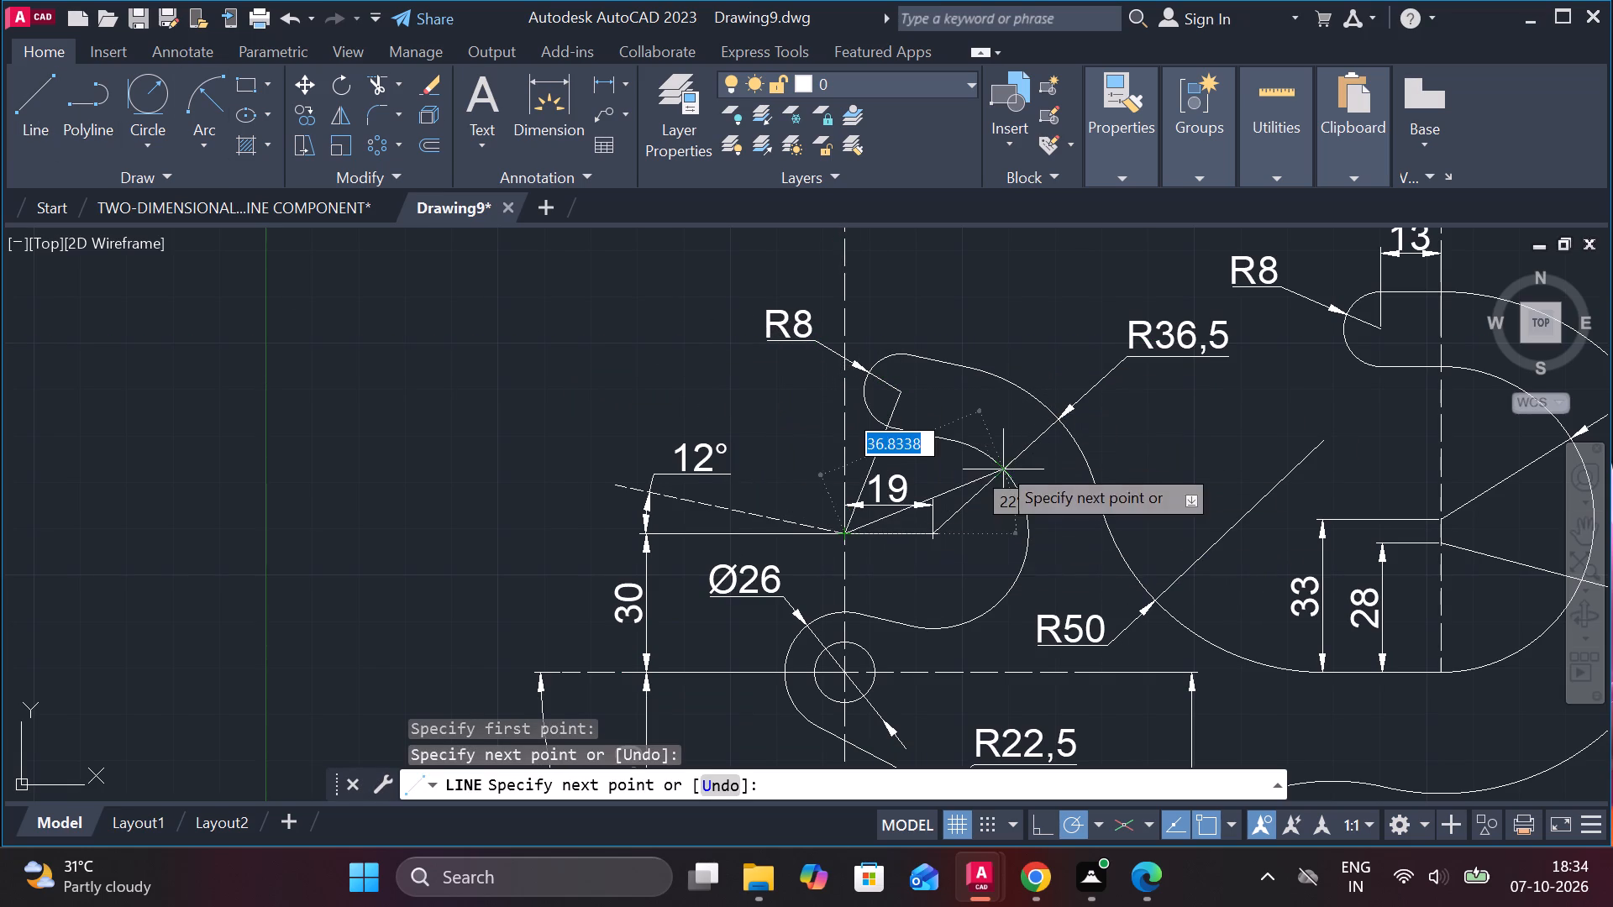
key(Escape)
Offset the new line from the R8 tip centre by 13 towards the inside of the smaller hook.
click(879, 461)
key(o)
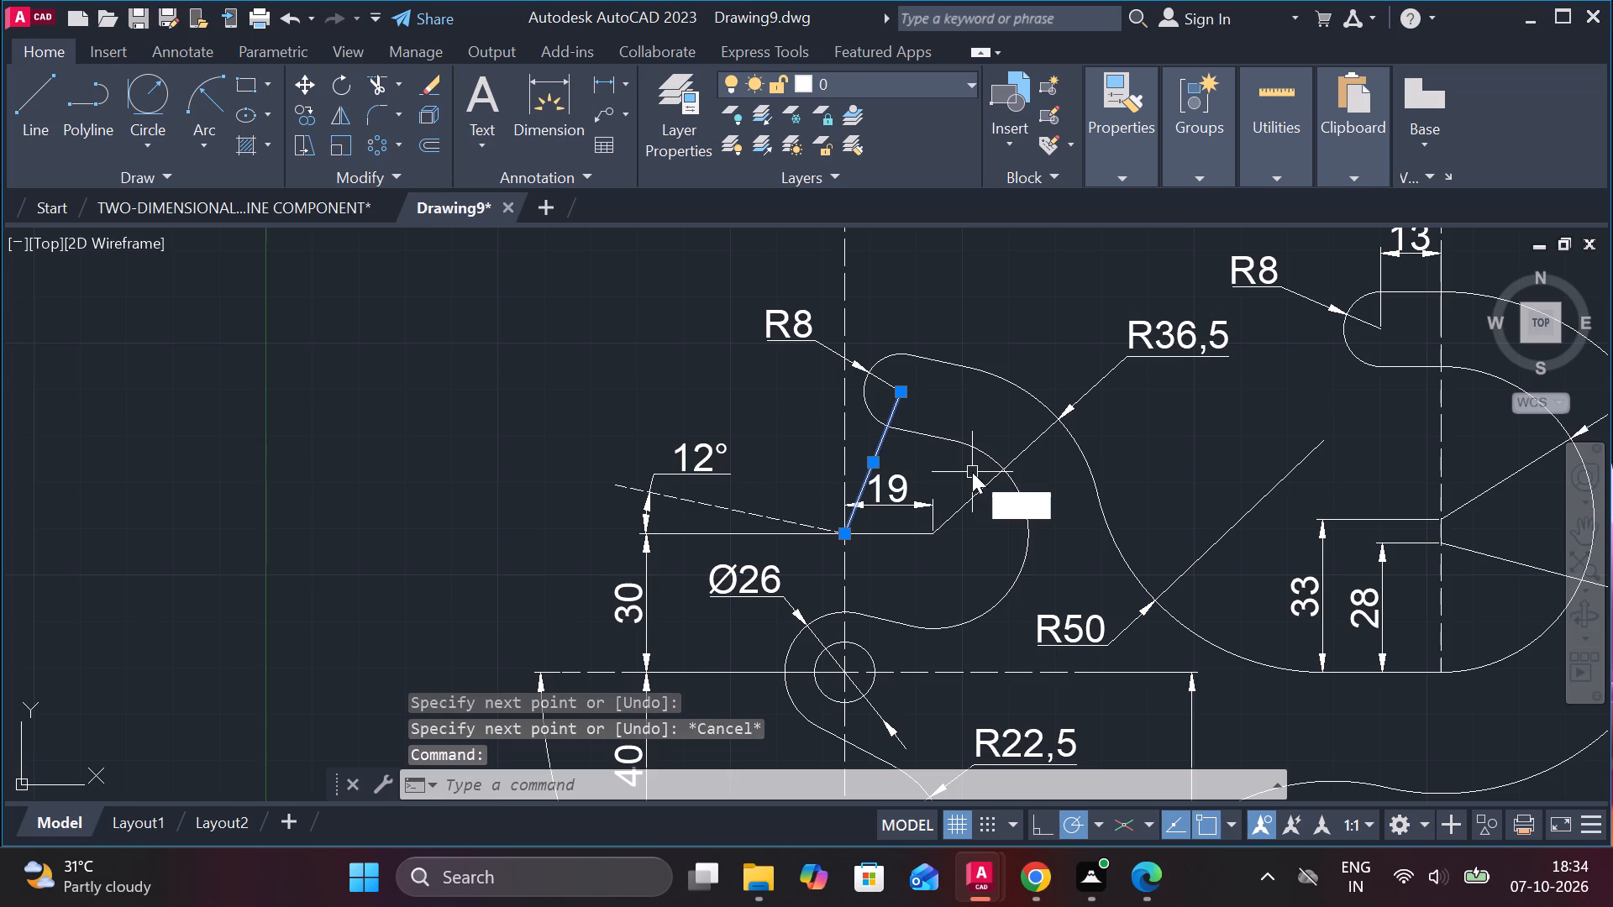
key(Return)
key(Return)
text(13)
key(Return)
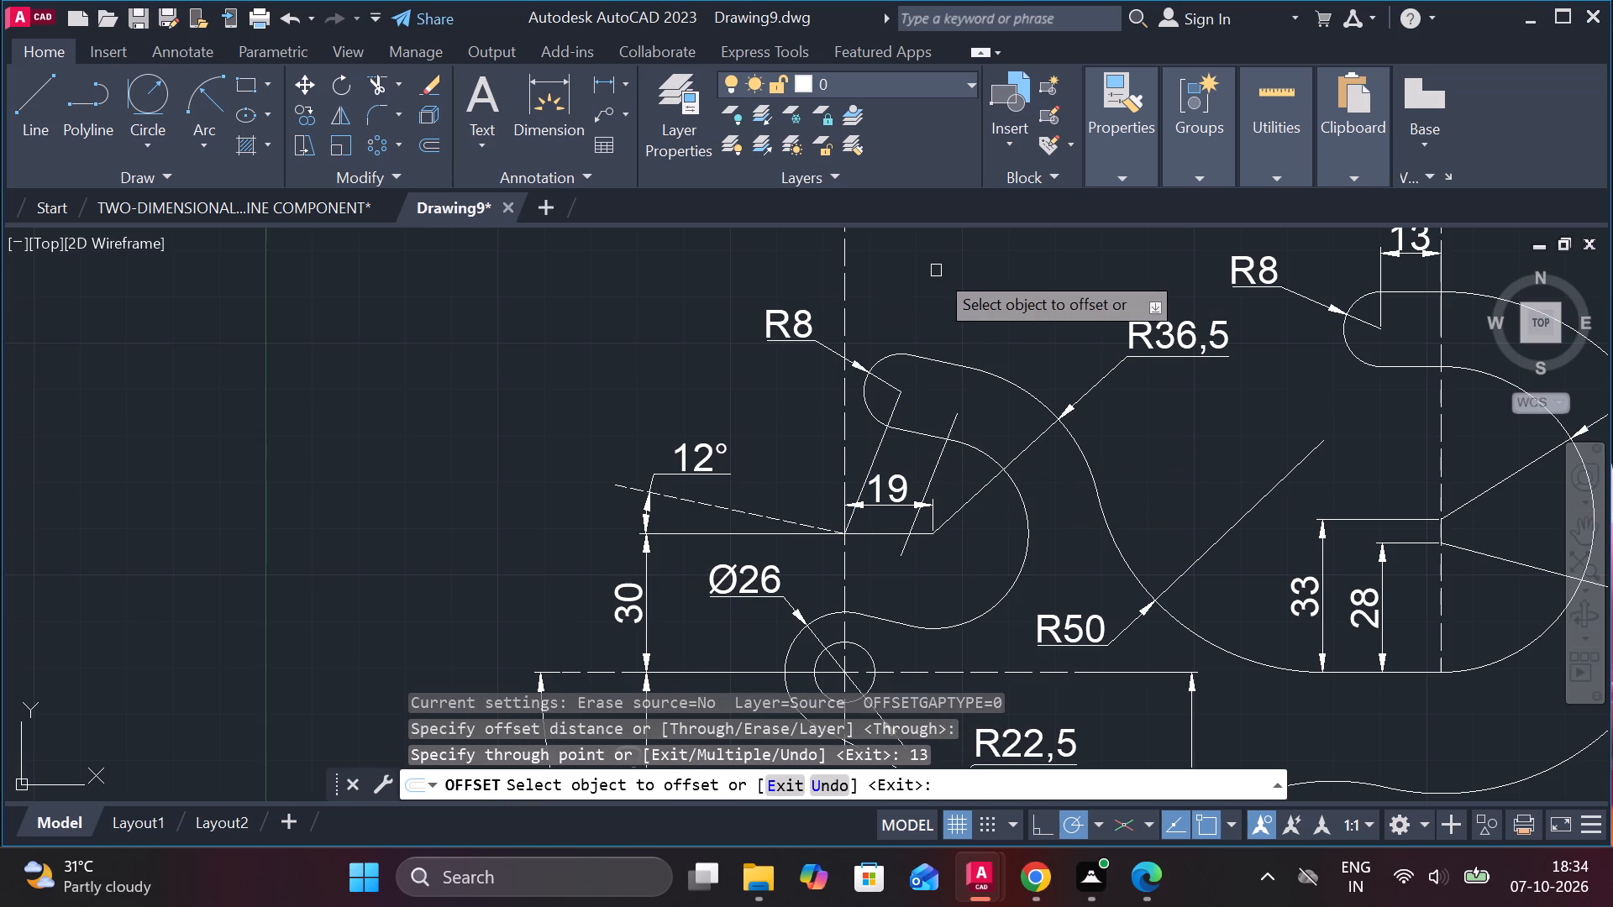
key(Escape)
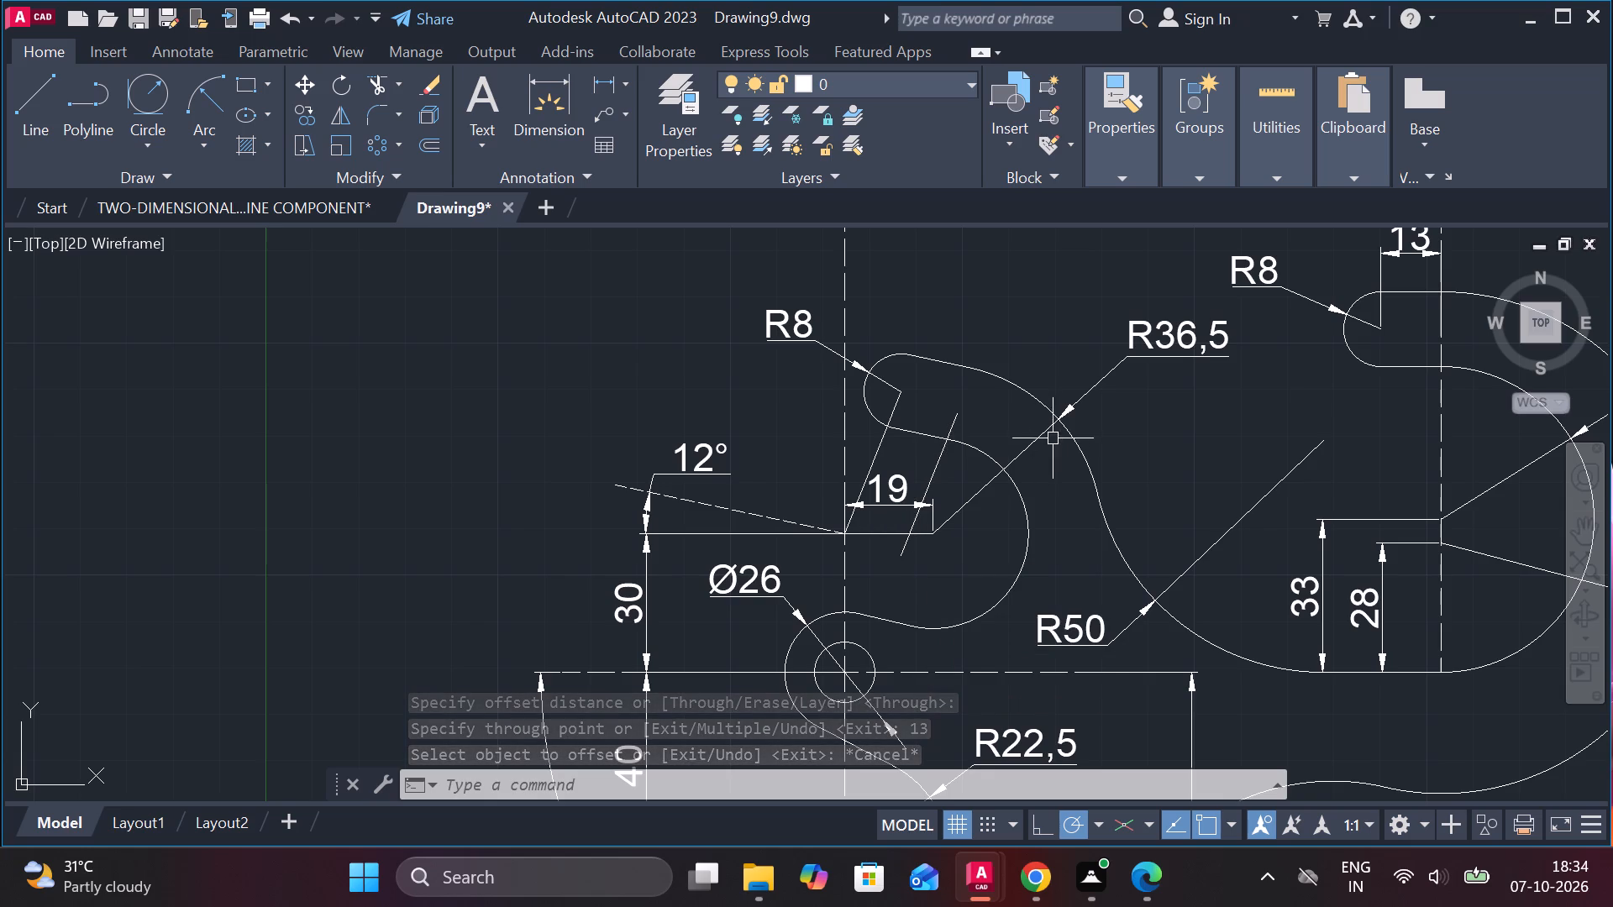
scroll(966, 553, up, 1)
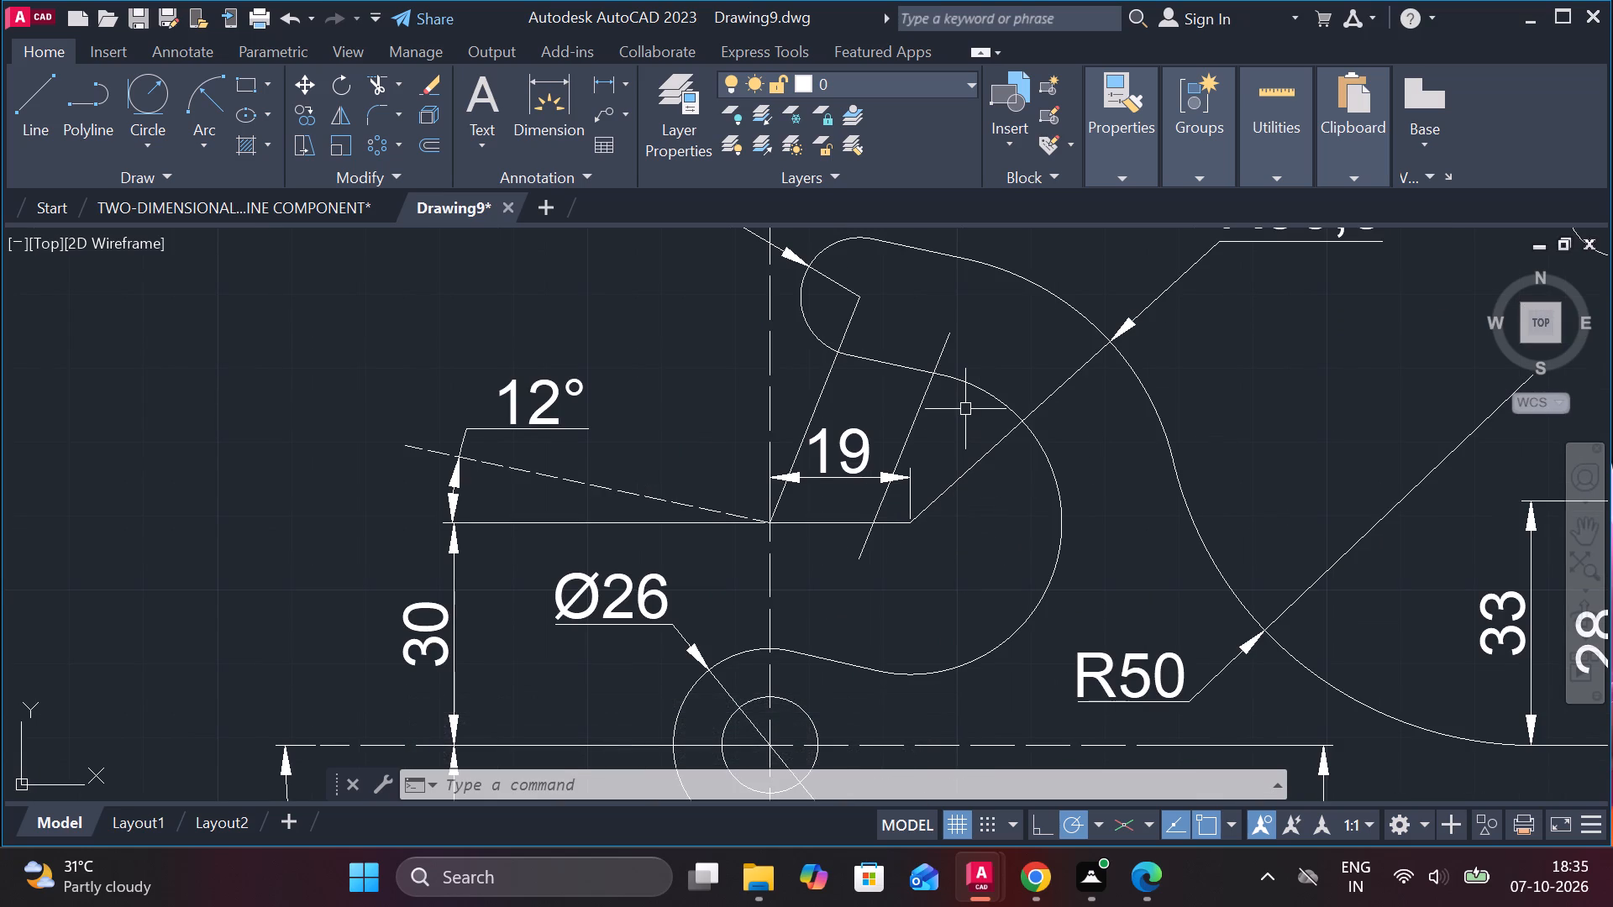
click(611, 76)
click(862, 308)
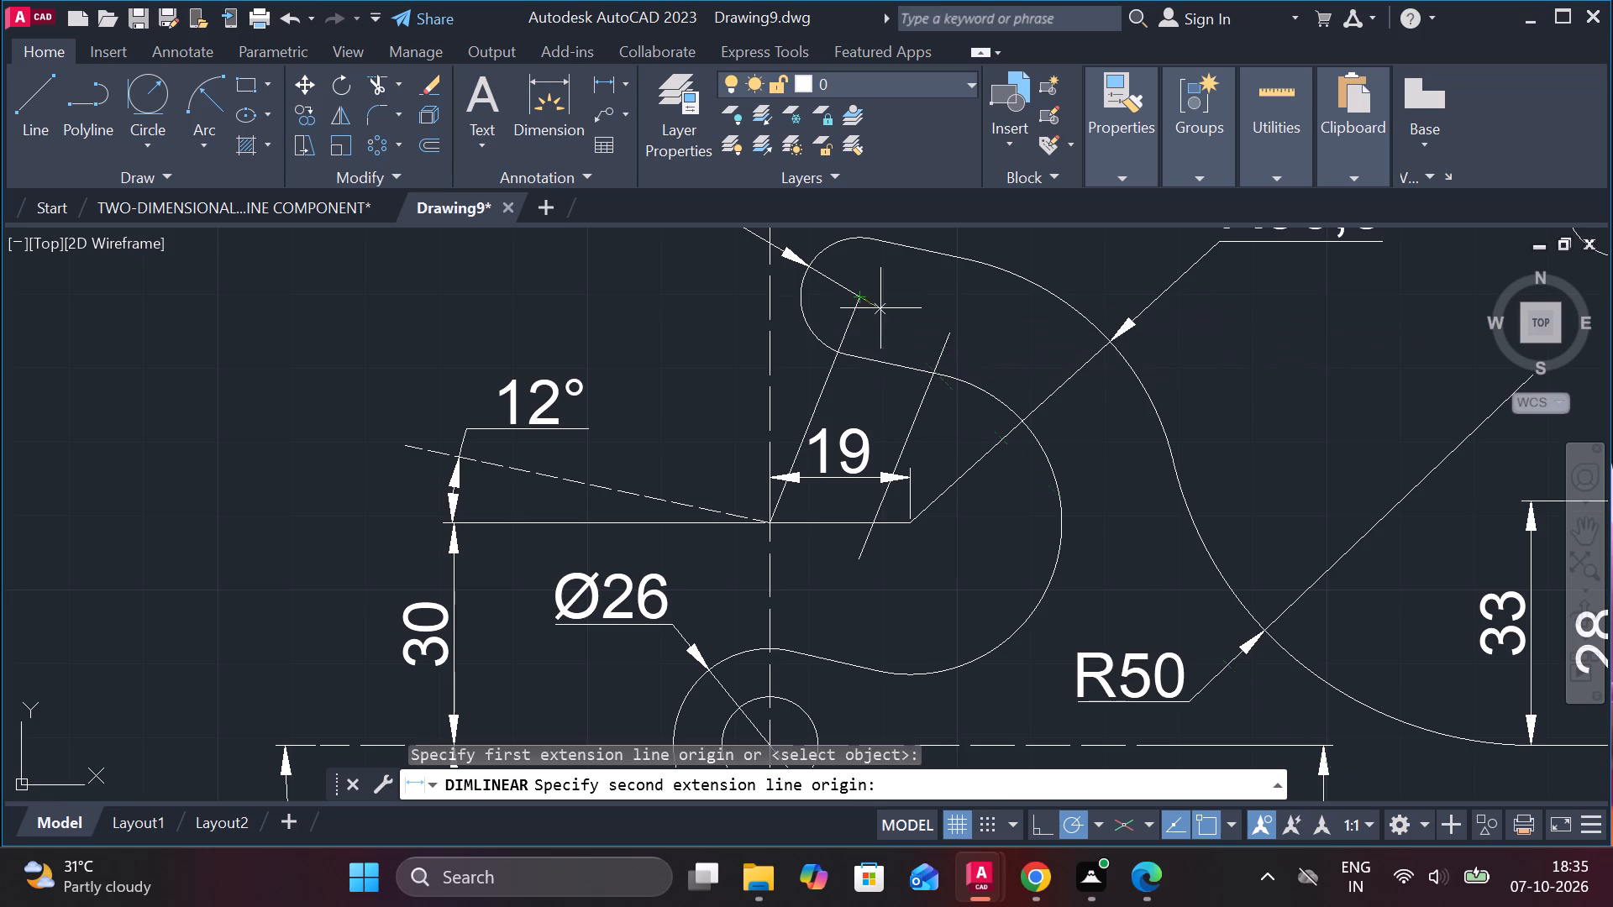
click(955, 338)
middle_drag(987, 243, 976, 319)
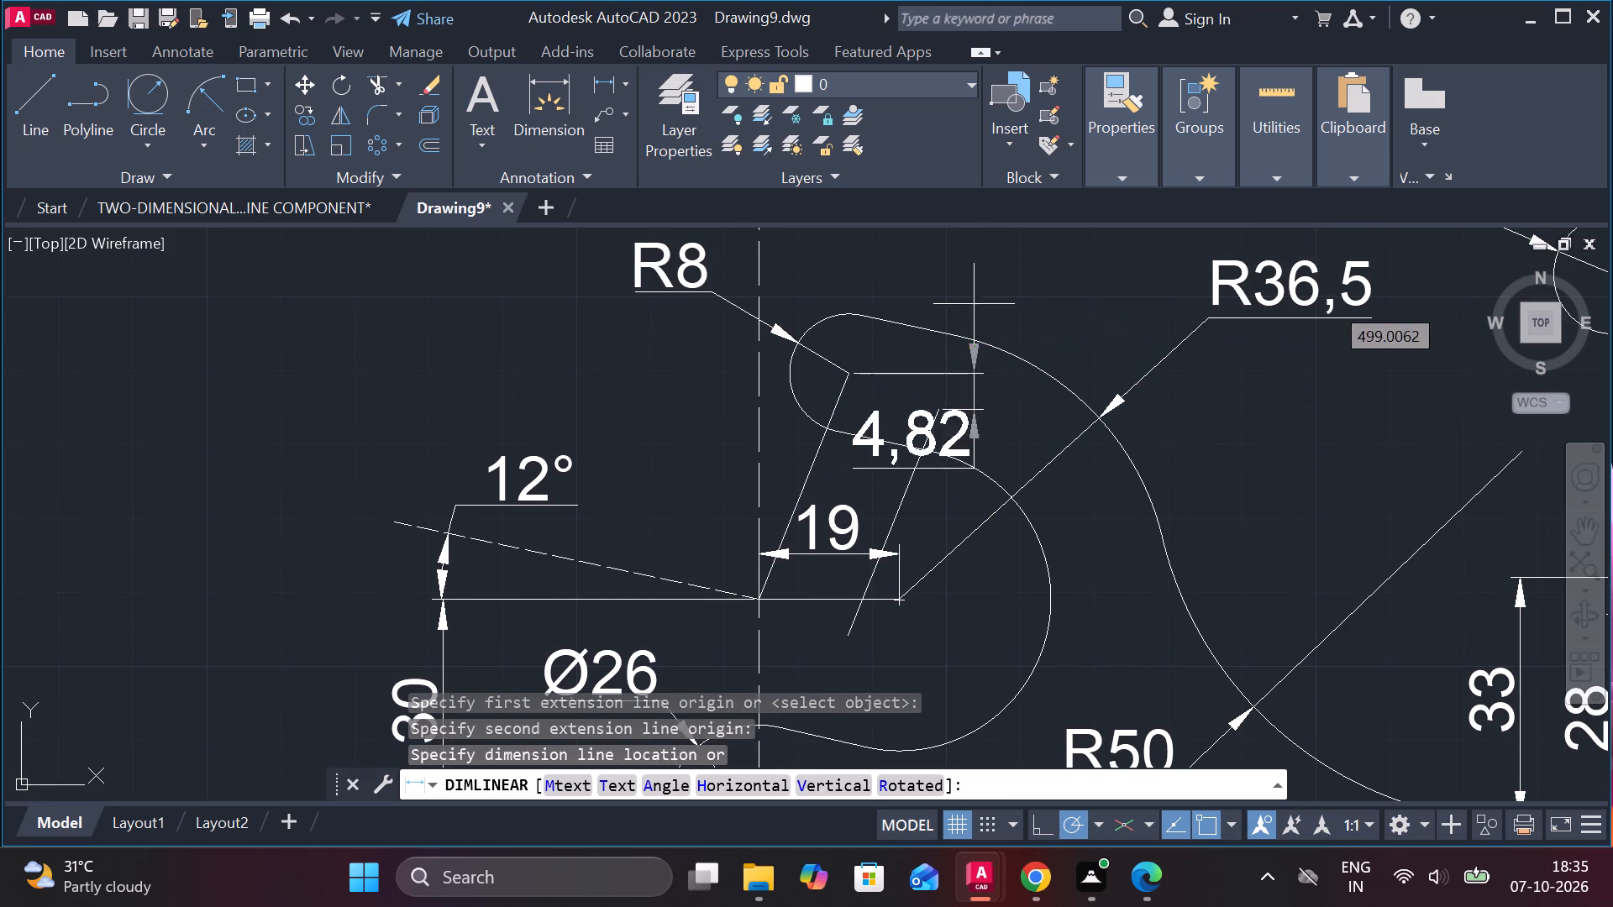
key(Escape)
Add an aligned dimension of 13 from the smaller hook's R8 tip centre to the offset slanted line, placed above the hook.
click(624, 82)
click(648, 190)
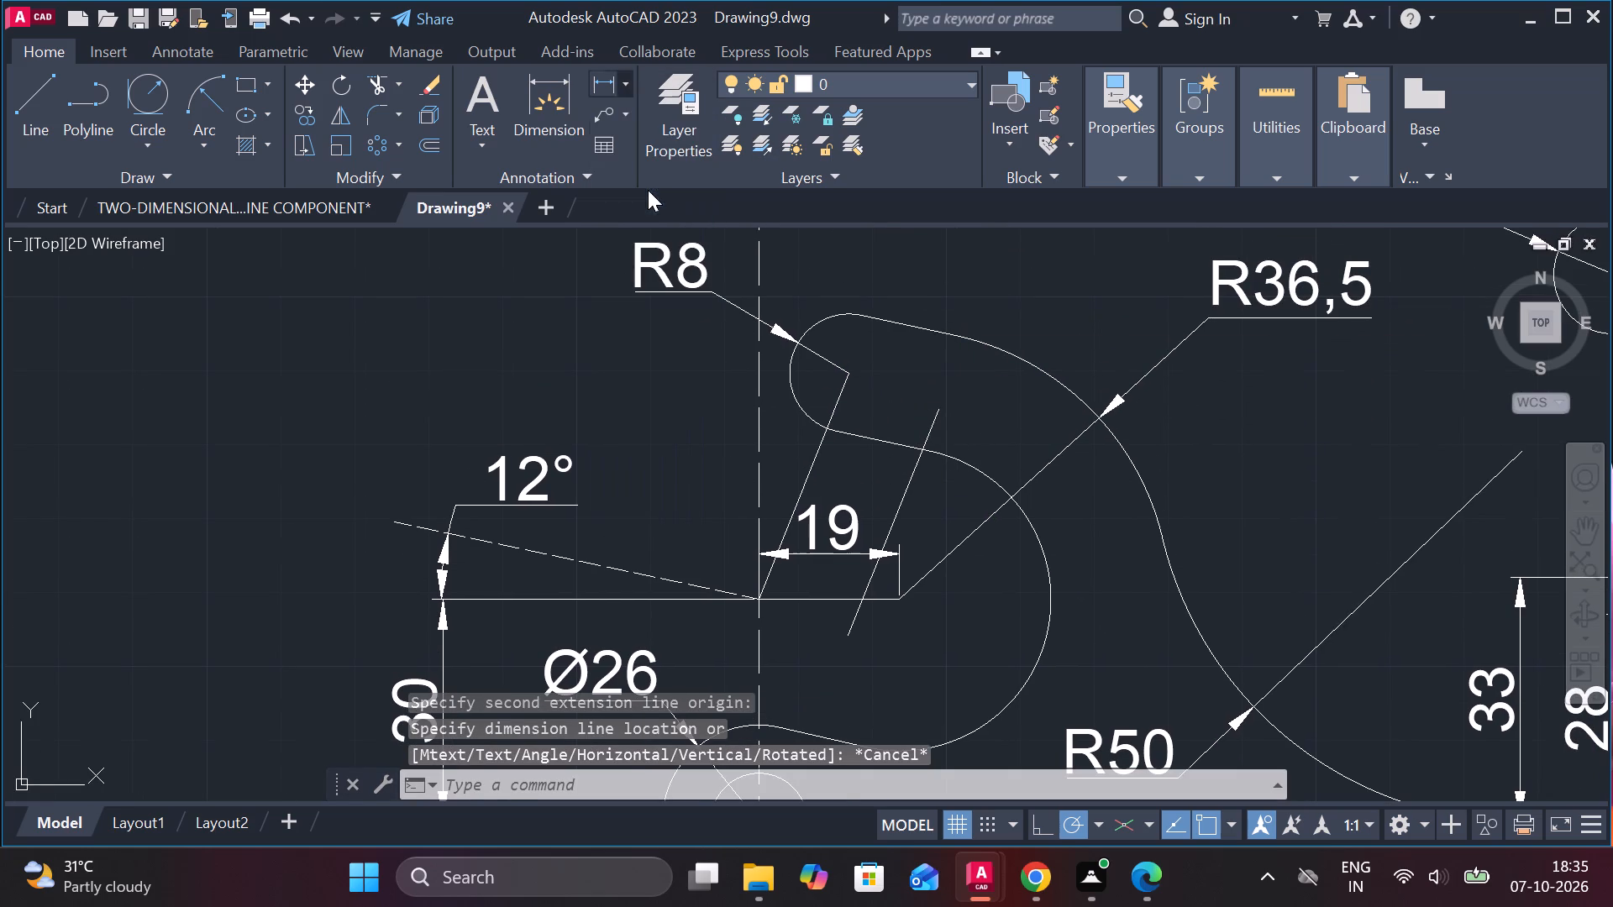
click(844, 376)
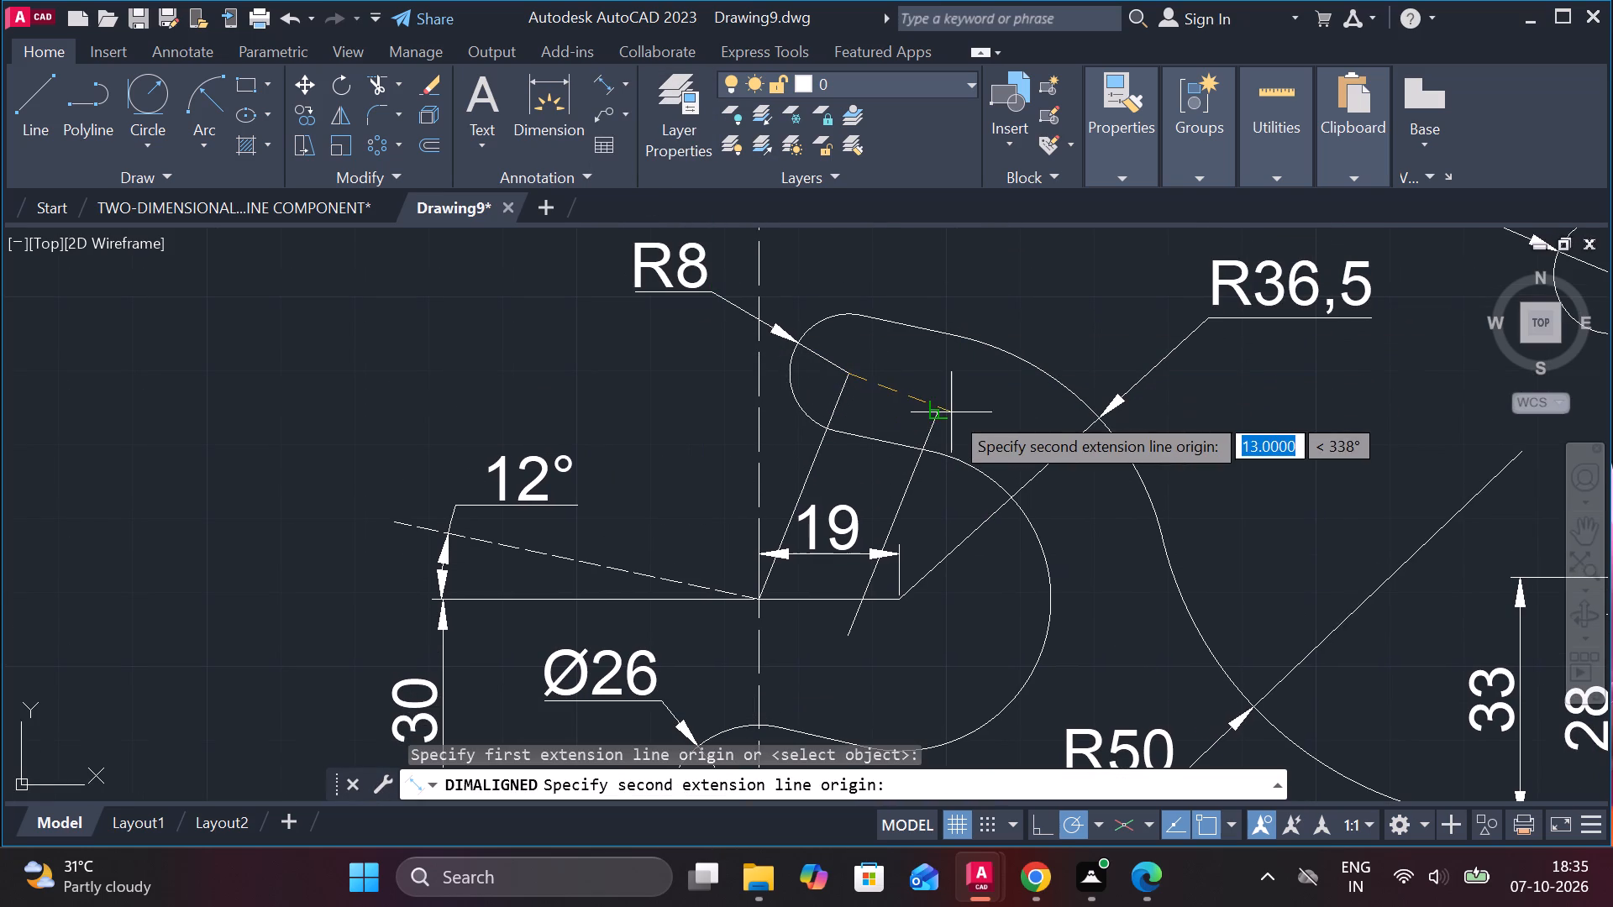
click(937, 412)
middle_drag(984, 321, 950, 374)
click(948, 325)
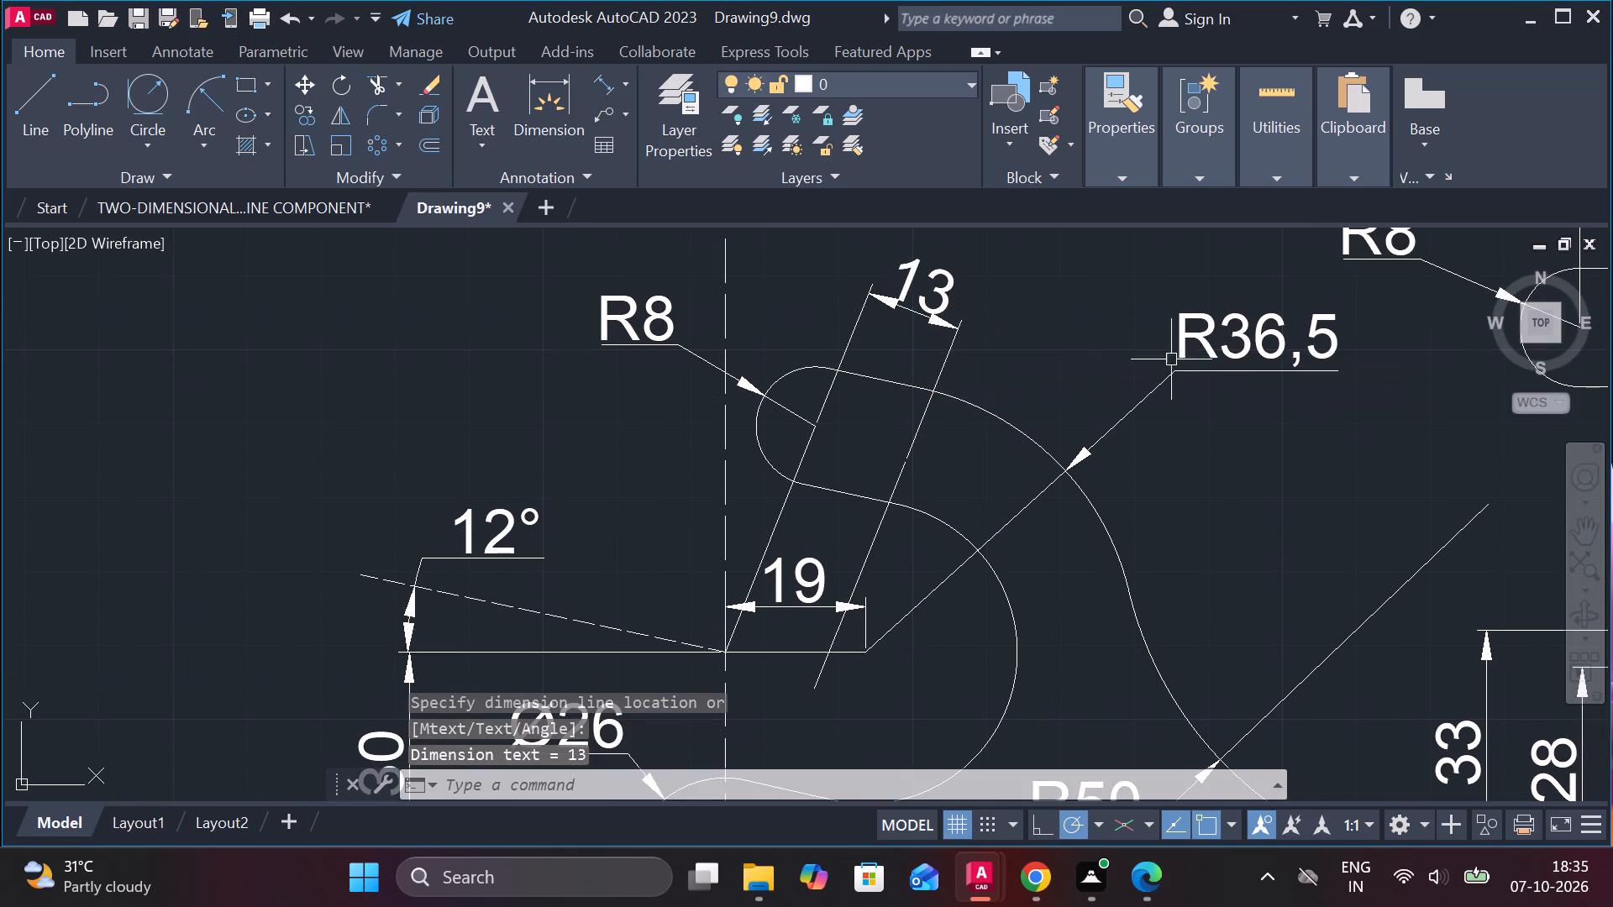
Examine the whole double-hook drawing and its dimensions.
scroll(1172, 357, down, 2)
scroll(1125, 454, down, 1)
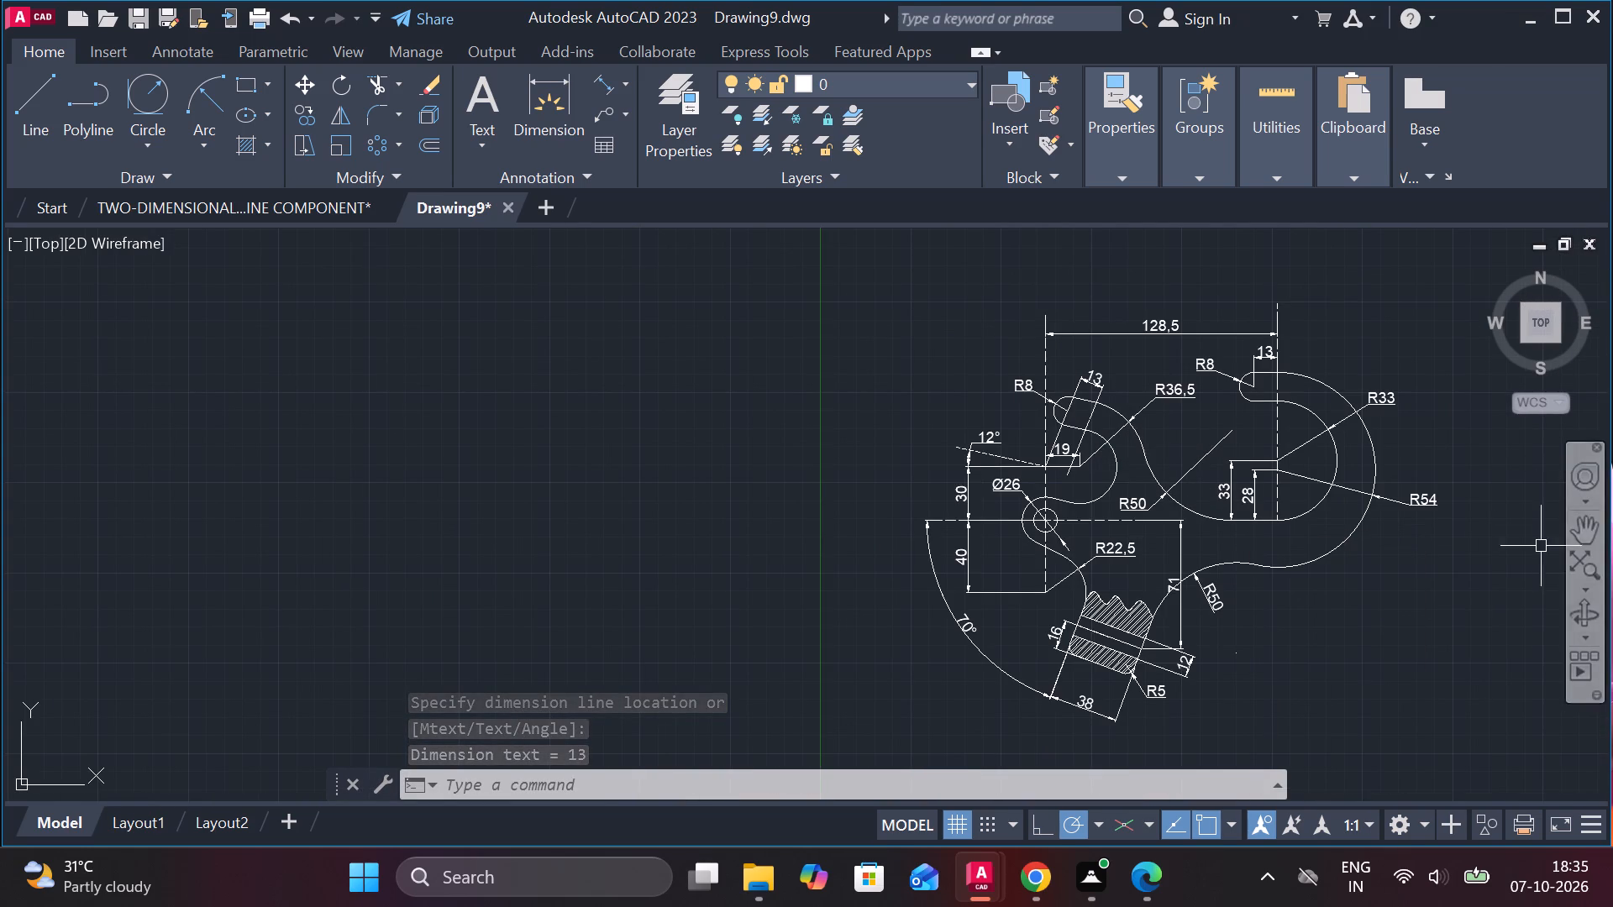
middle_drag(1432, 660, 1180, 600)
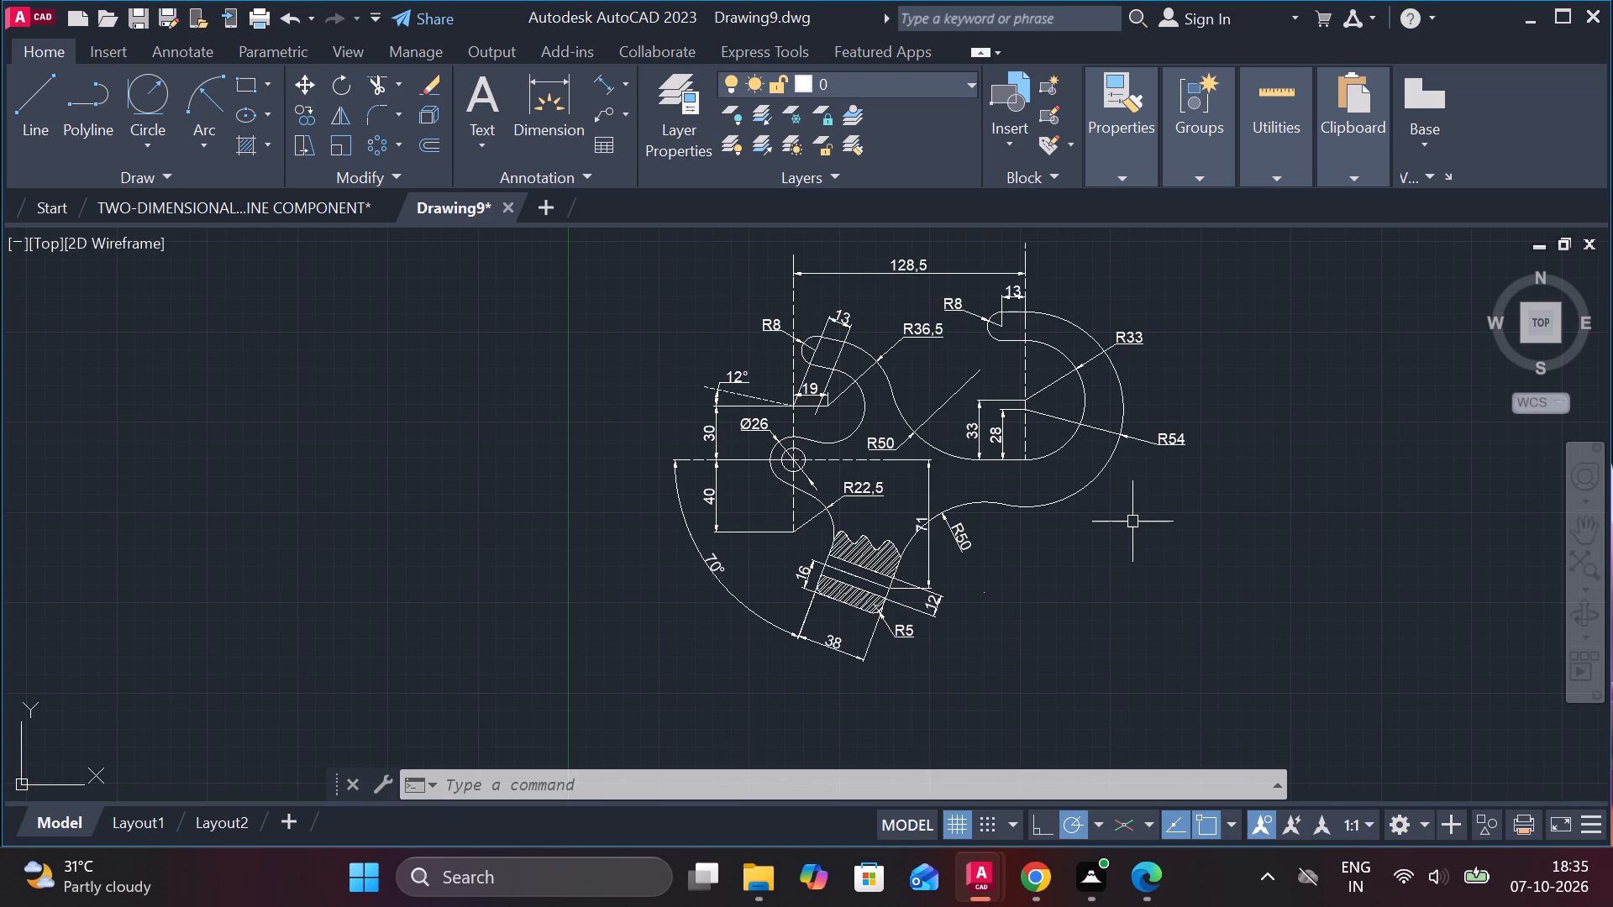
scroll(1153, 520, down, 1)
scroll(1146, 537, up, 1)
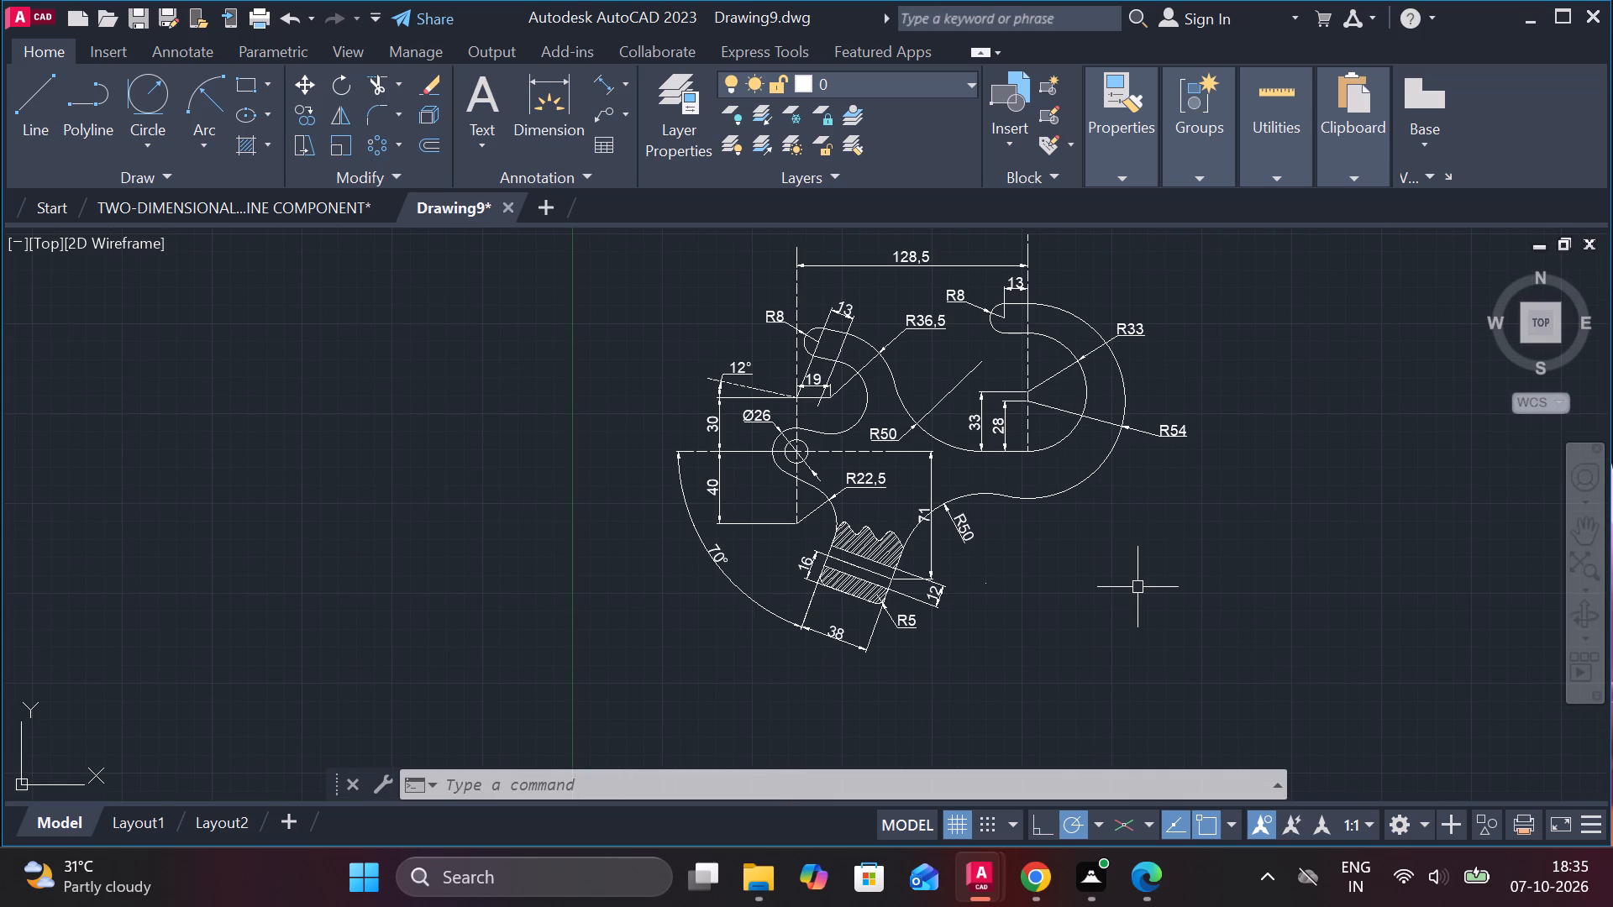
middle_drag(1134, 596, 975, 609)
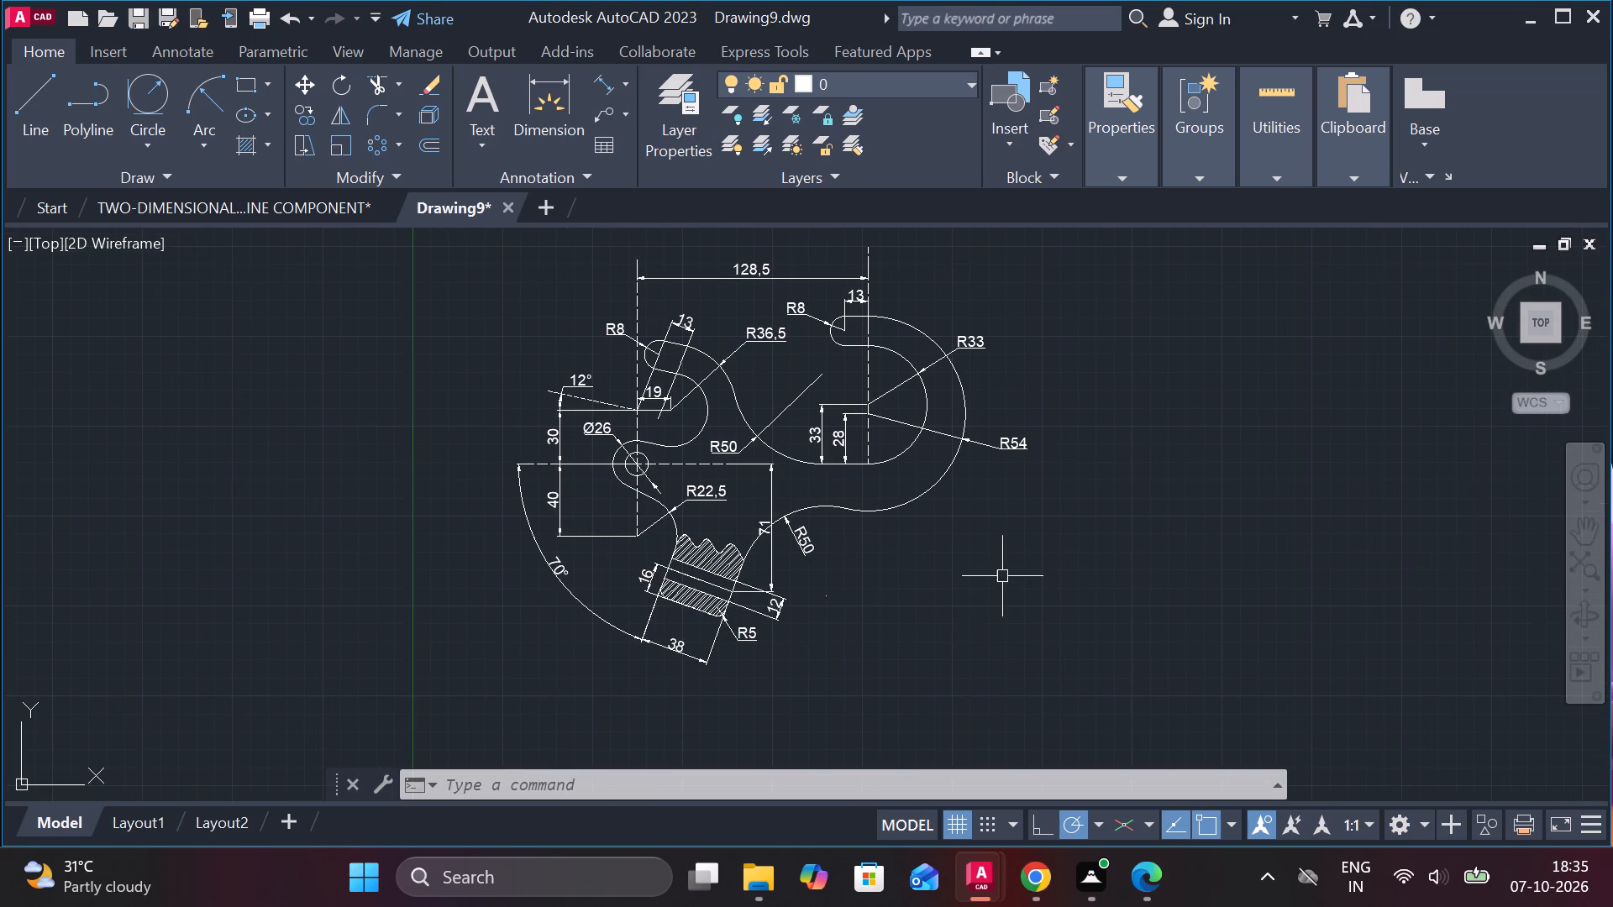
scroll(1042, 420, up, 1)
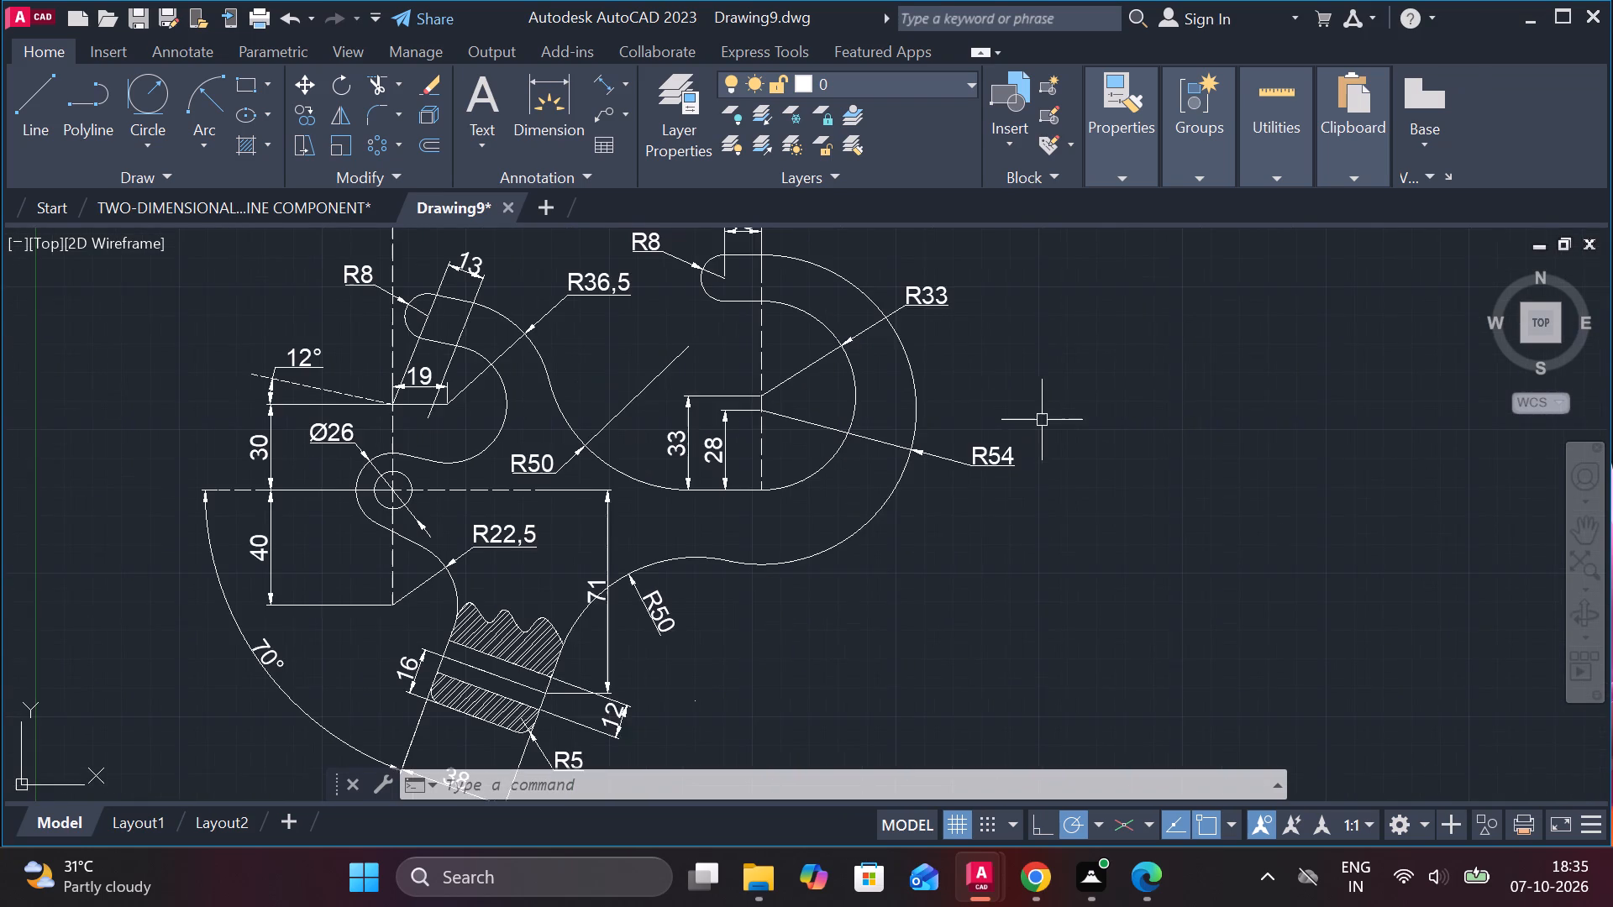
middle_drag(1070, 417, 1111, 422)
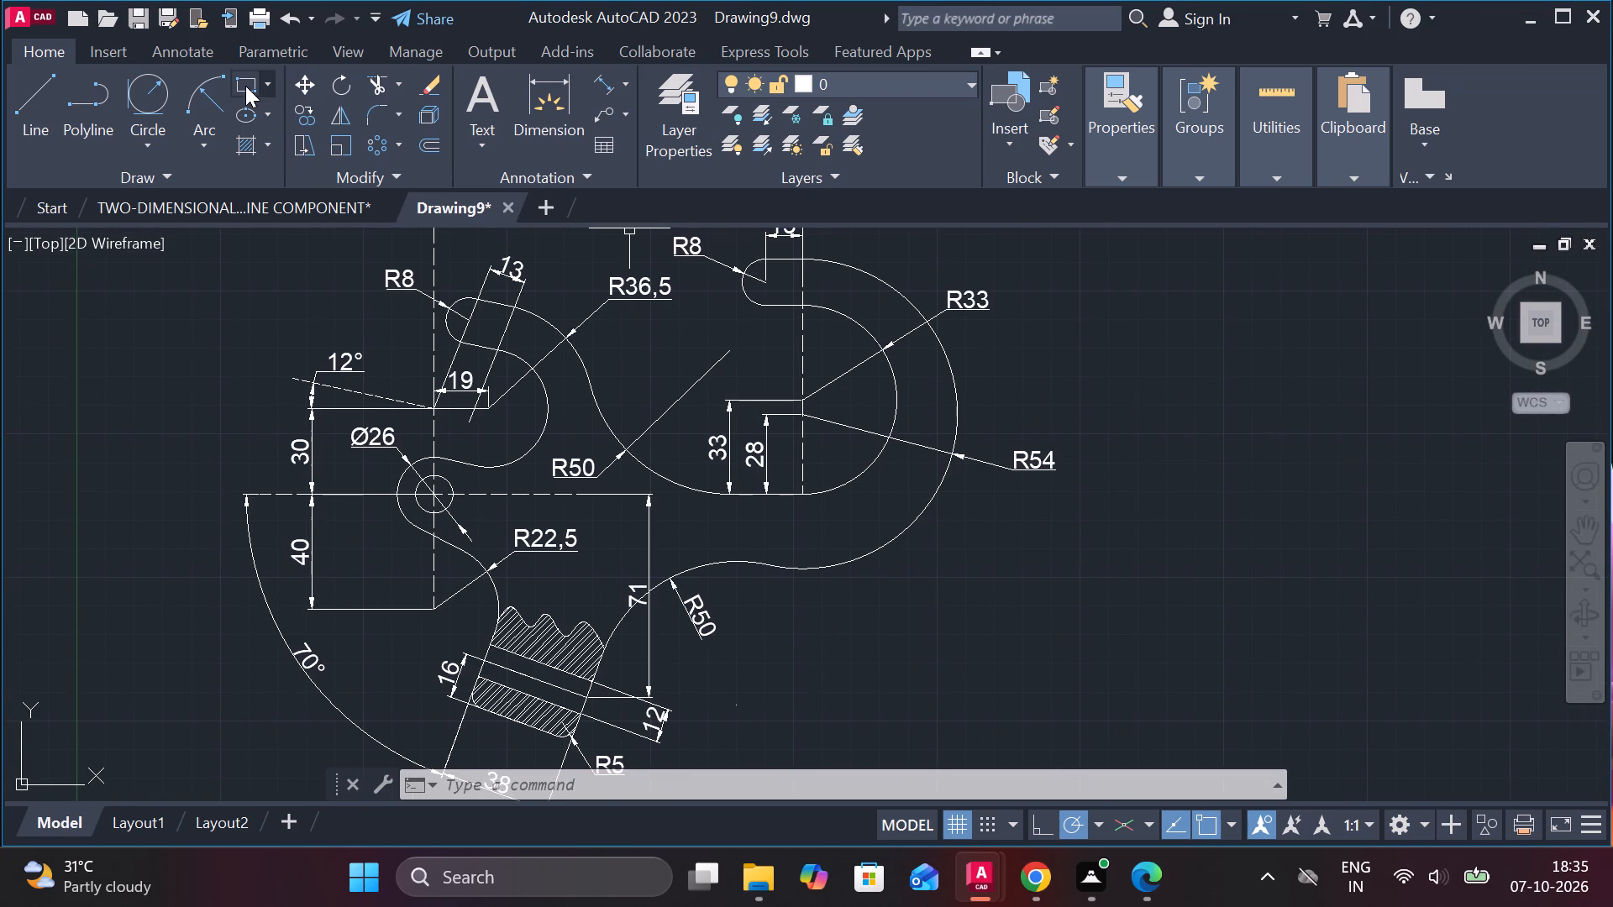
Draw a 190 by 65 rectangle in the empty area to the lower right of the hook part.
click(245, 86)
middle_drag(828, 527, 733, 316)
click(888, 399)
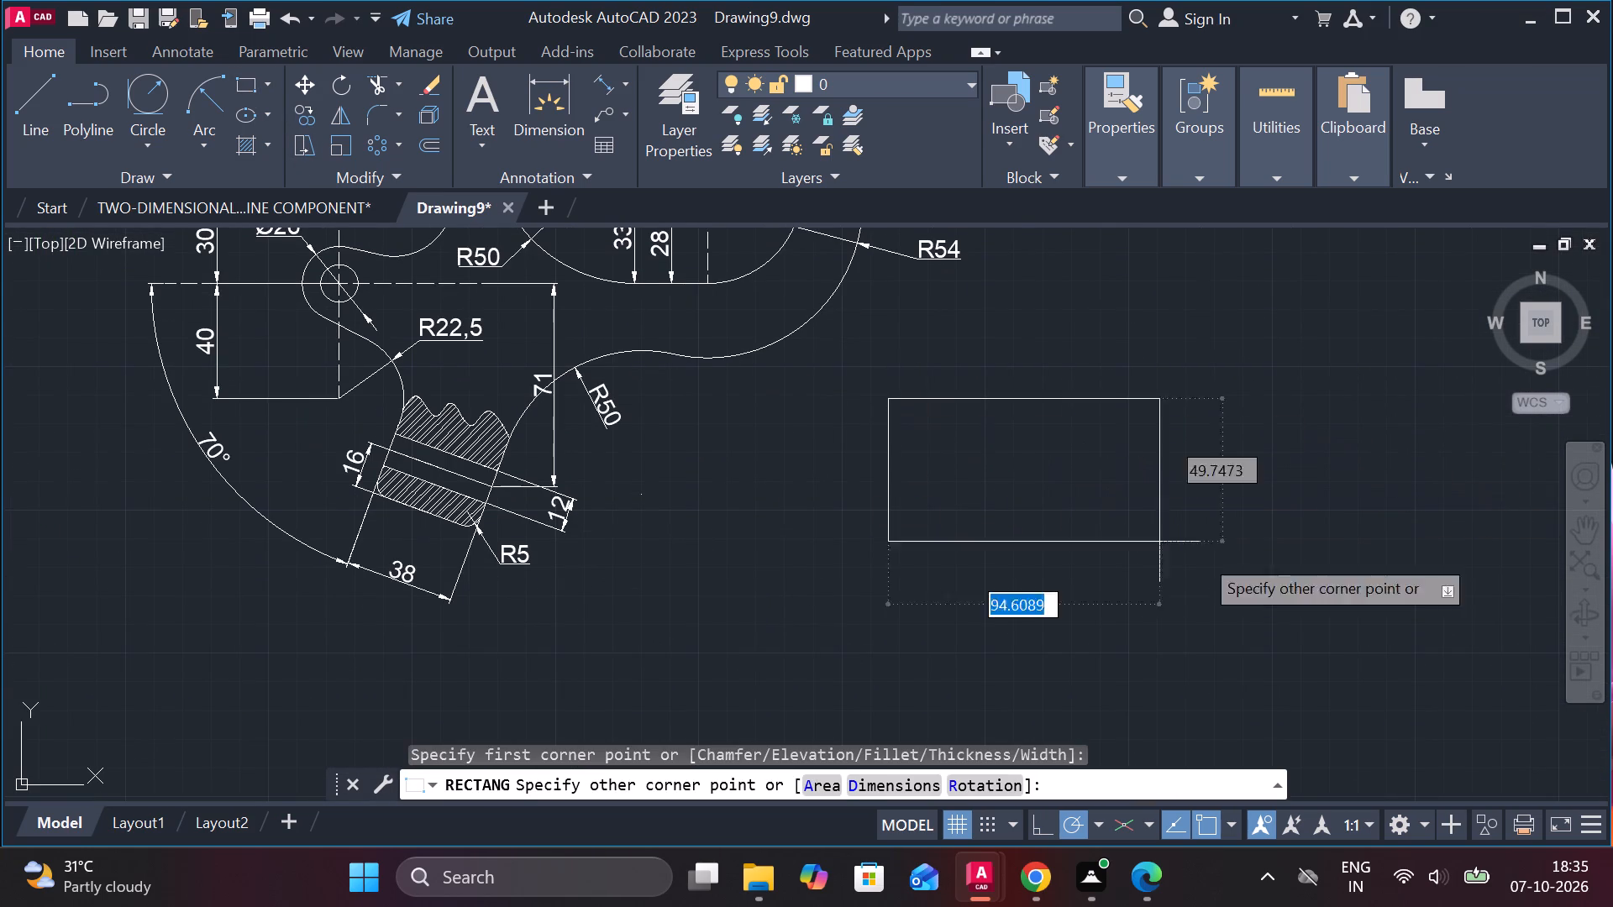
middle_drag(1299, 595, 1091, 568)
key(1)
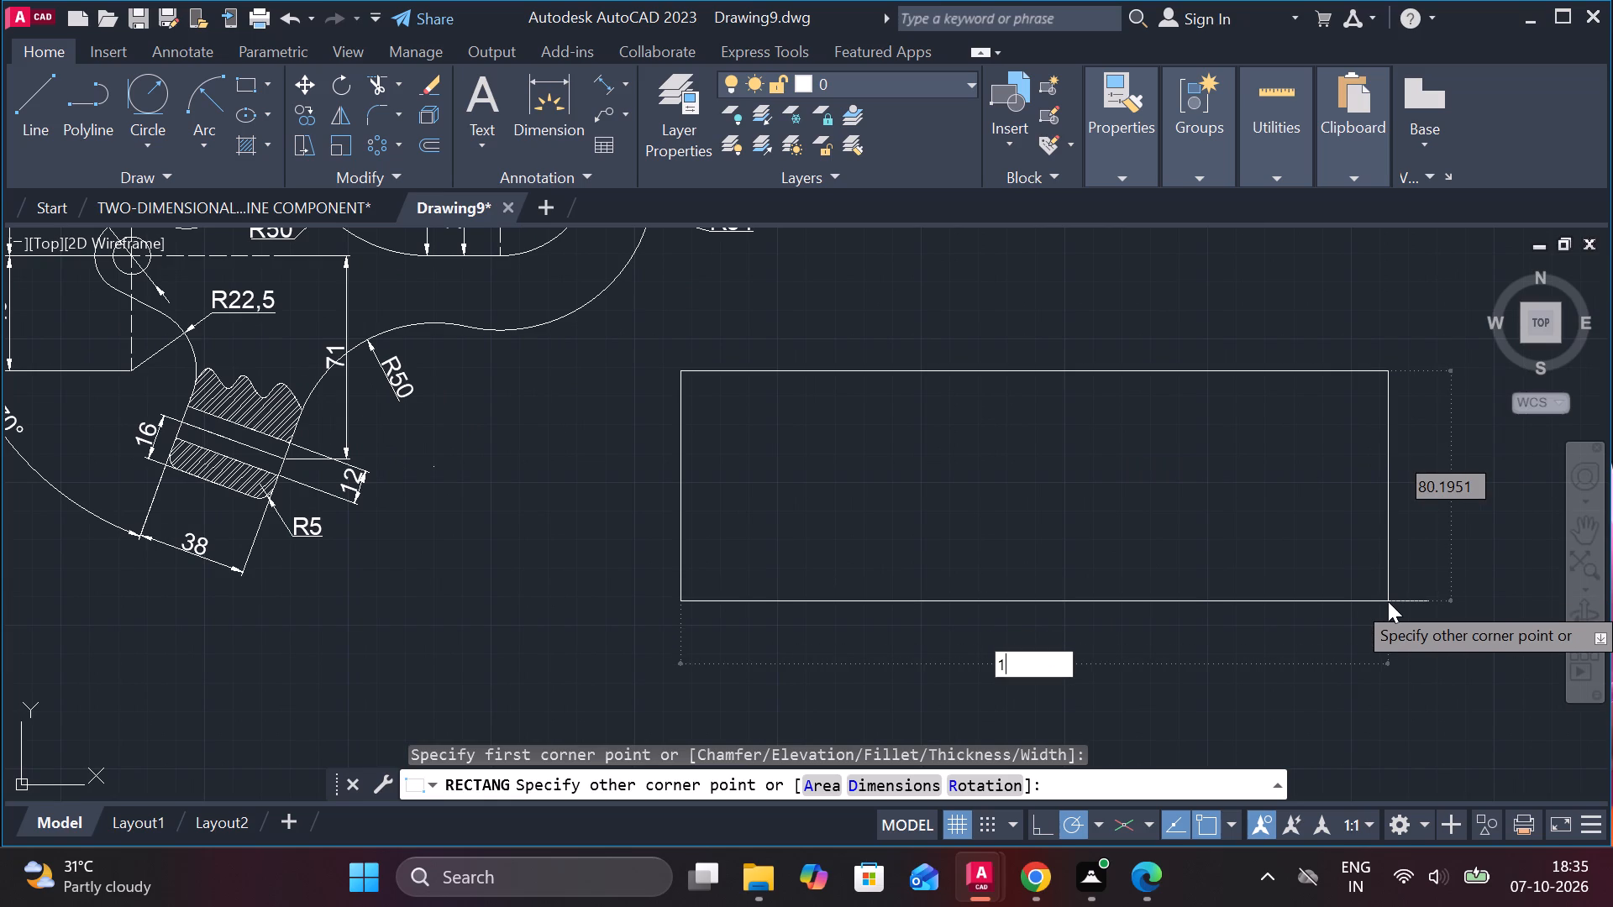
text(90)
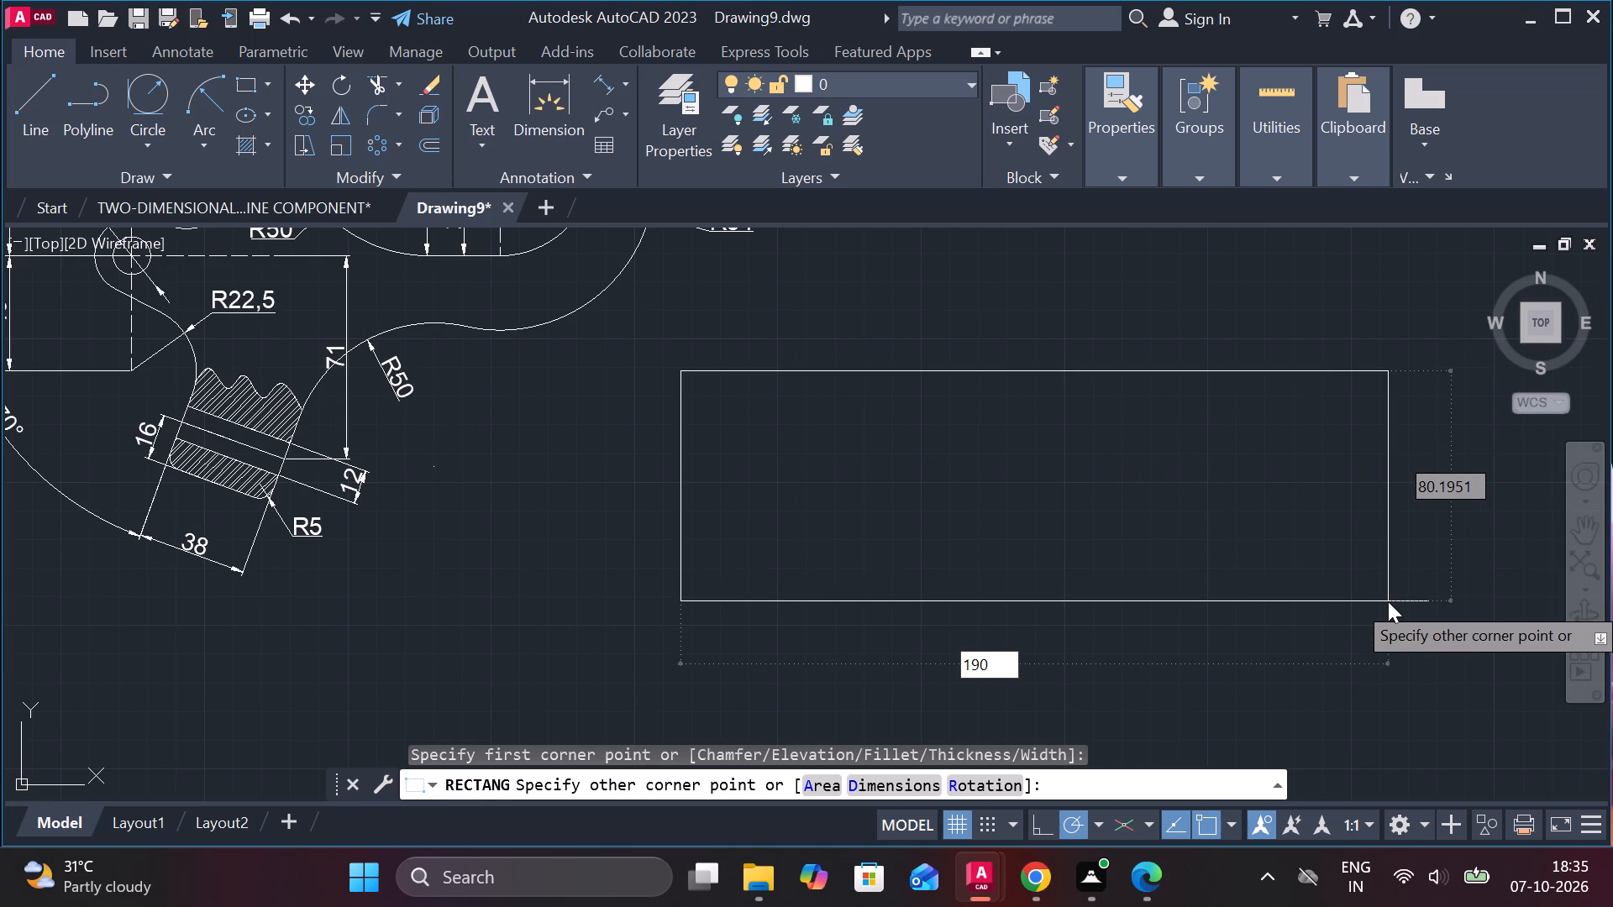
key(Tab)
text(65)
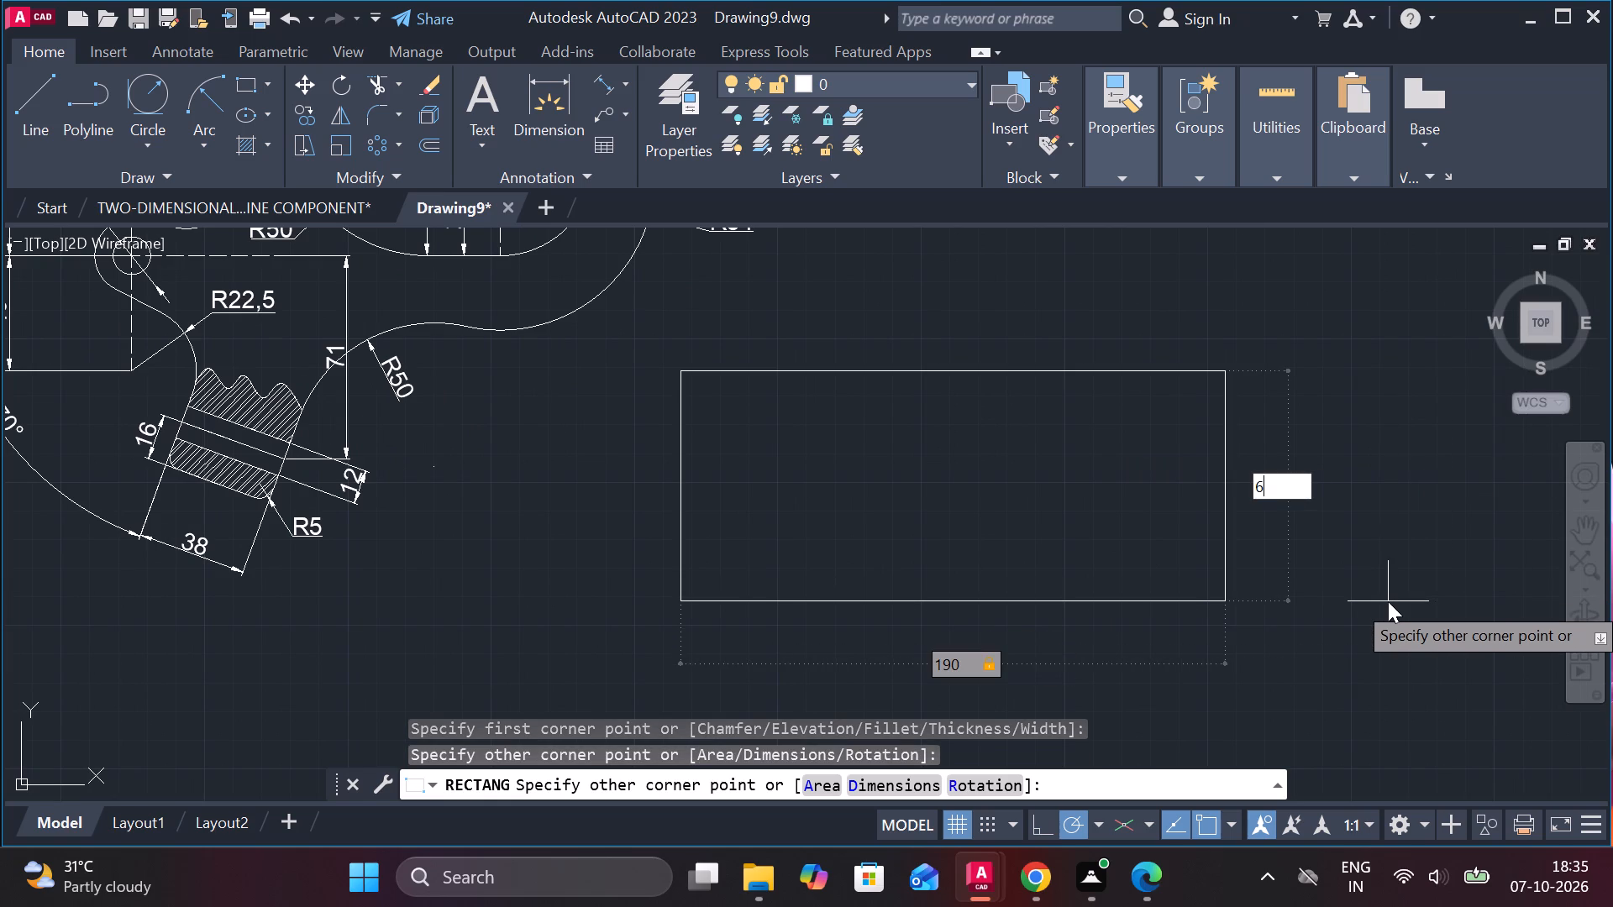
key(Return)
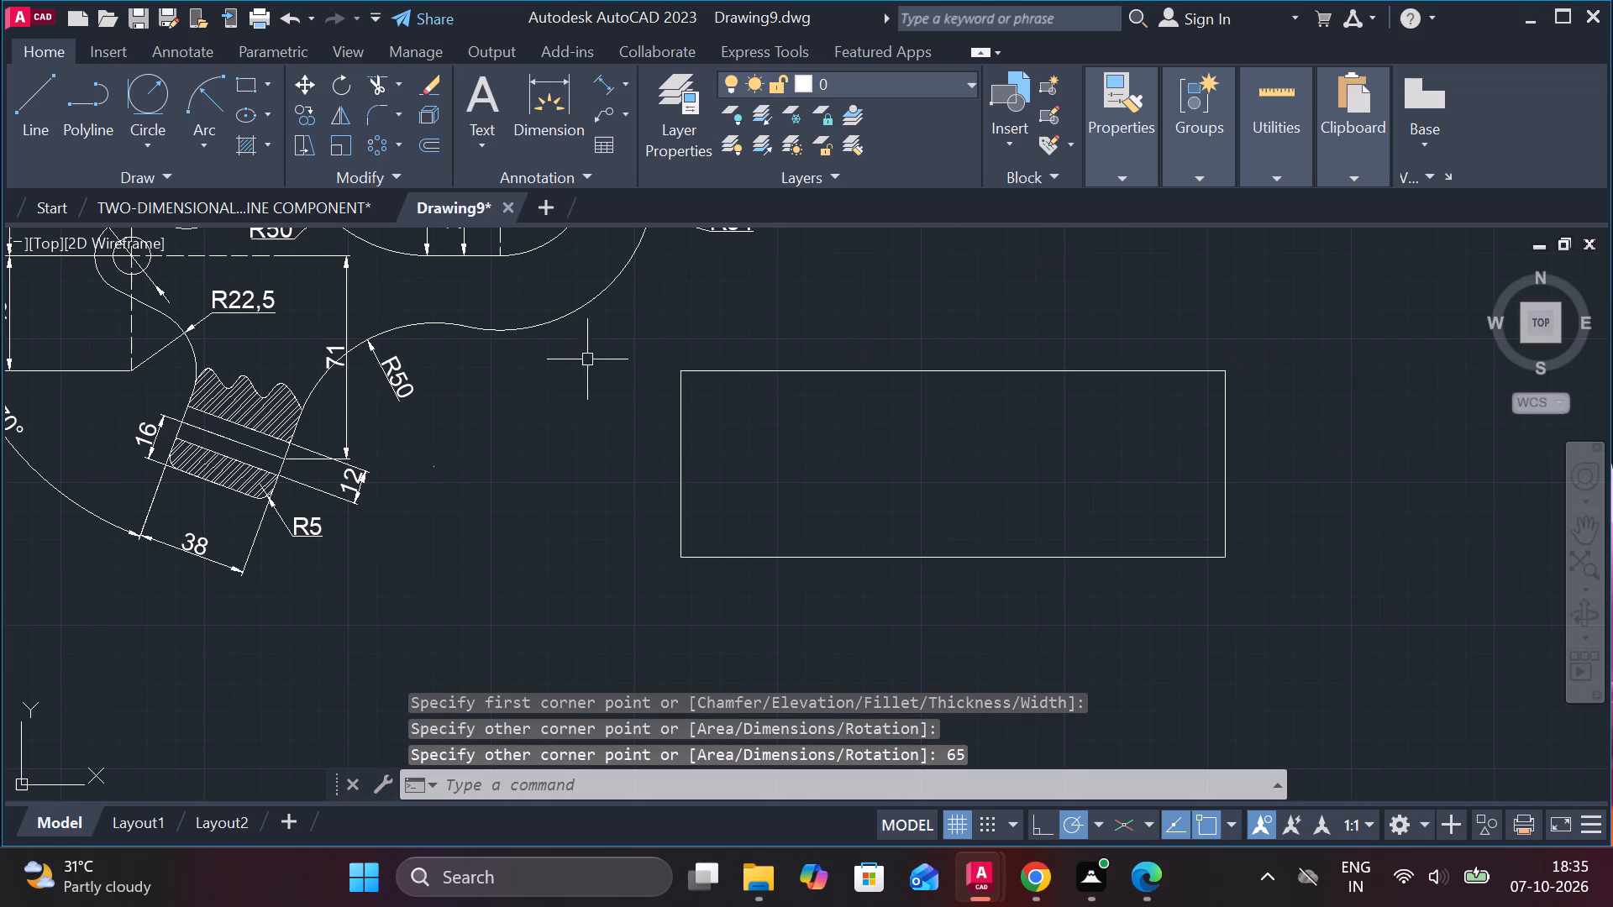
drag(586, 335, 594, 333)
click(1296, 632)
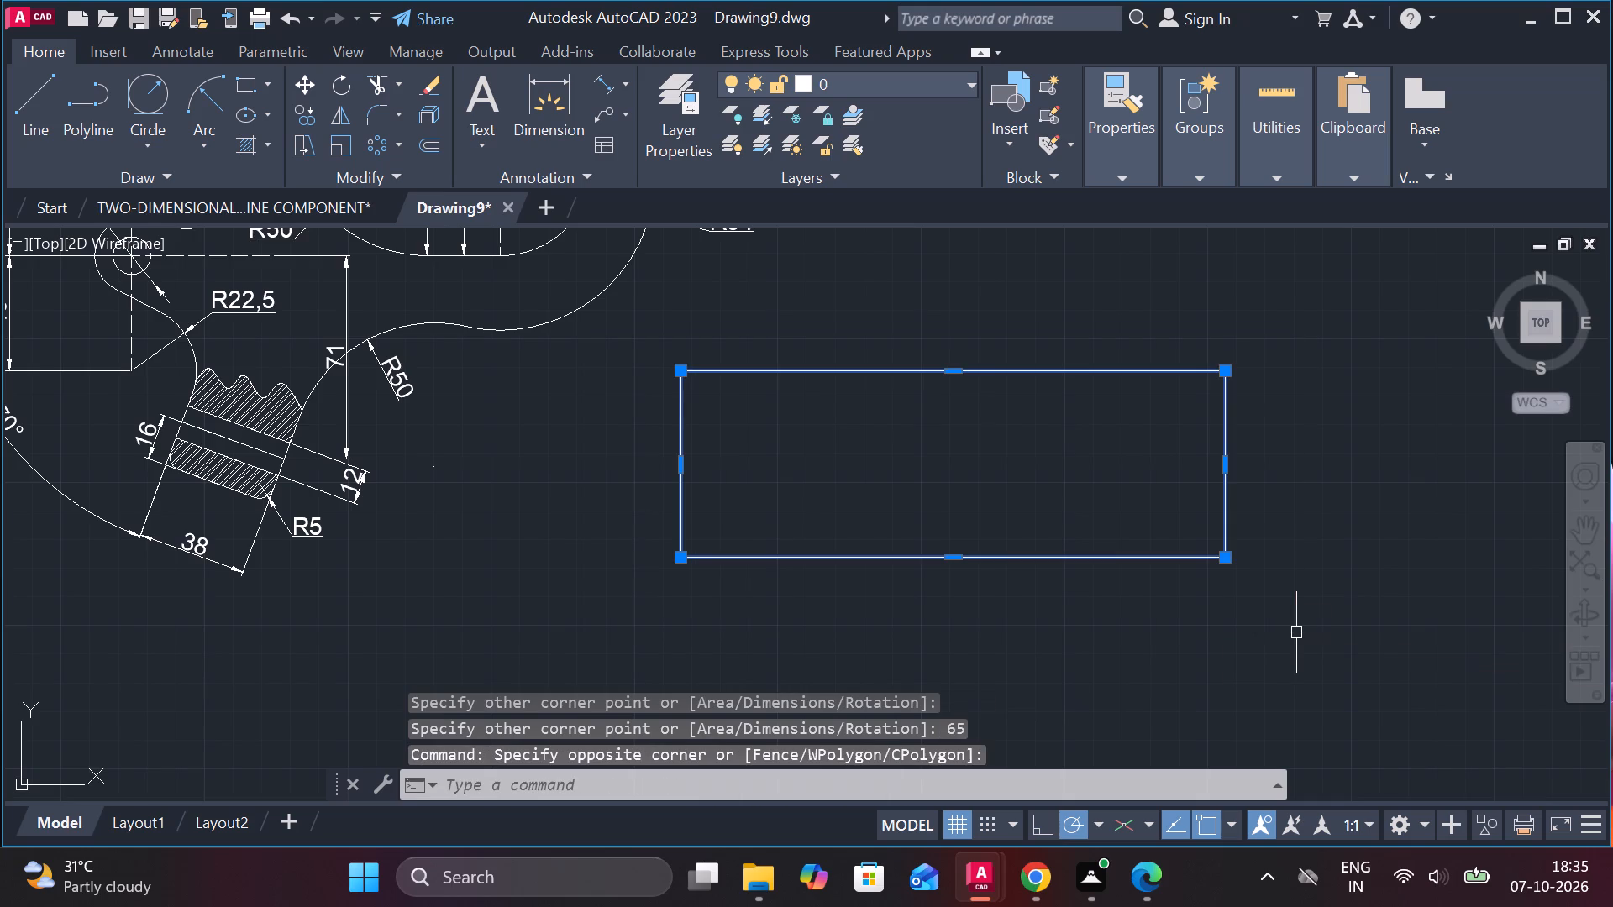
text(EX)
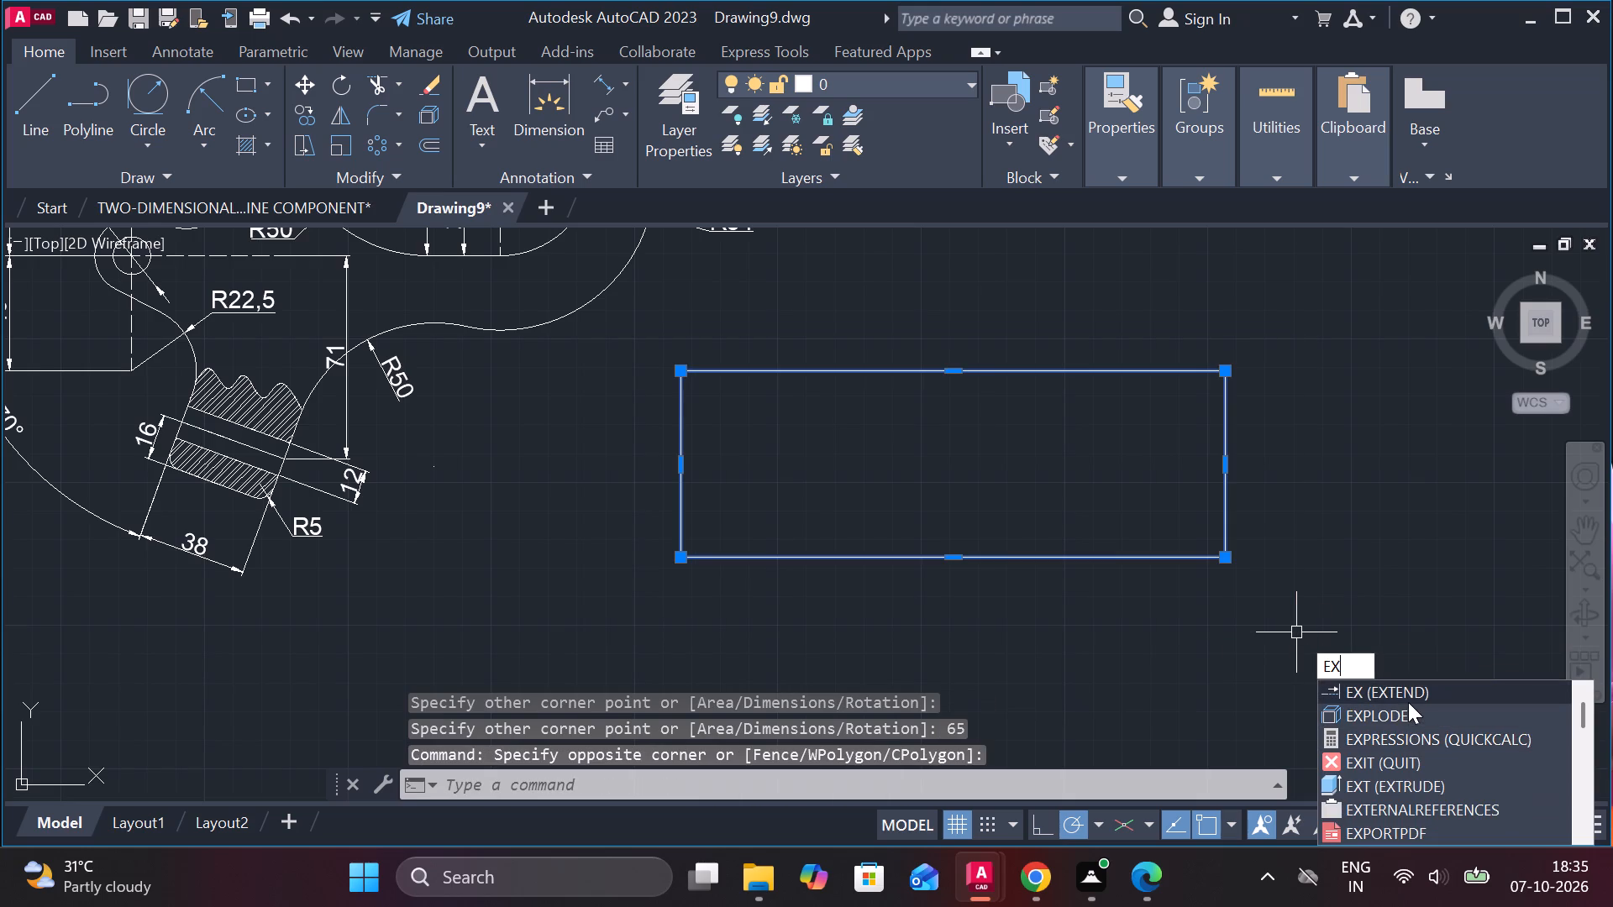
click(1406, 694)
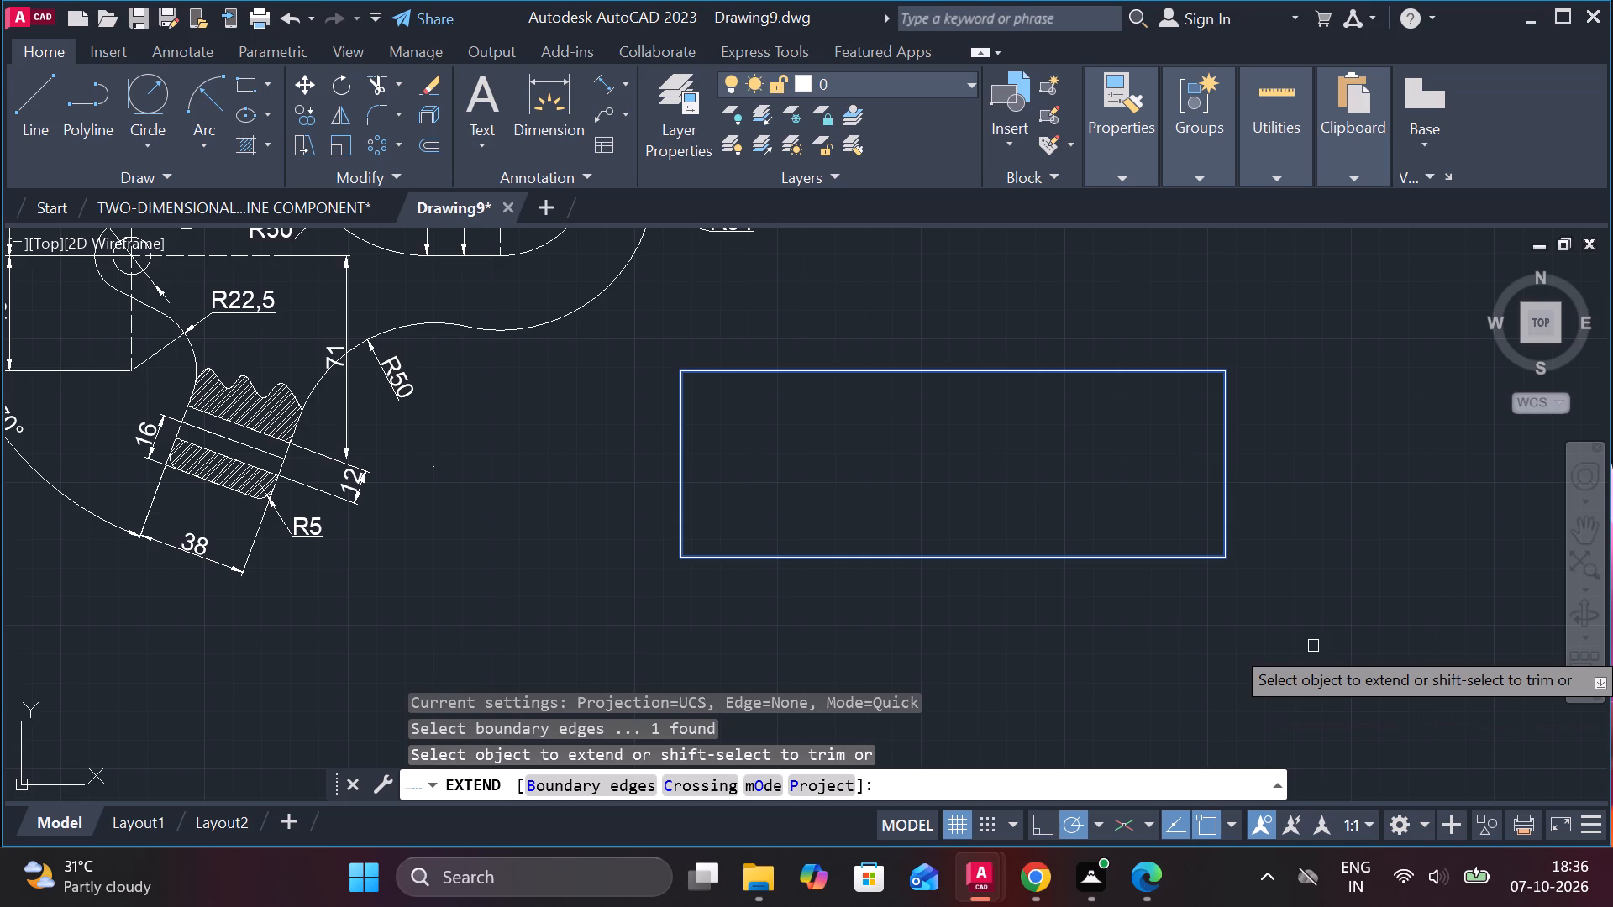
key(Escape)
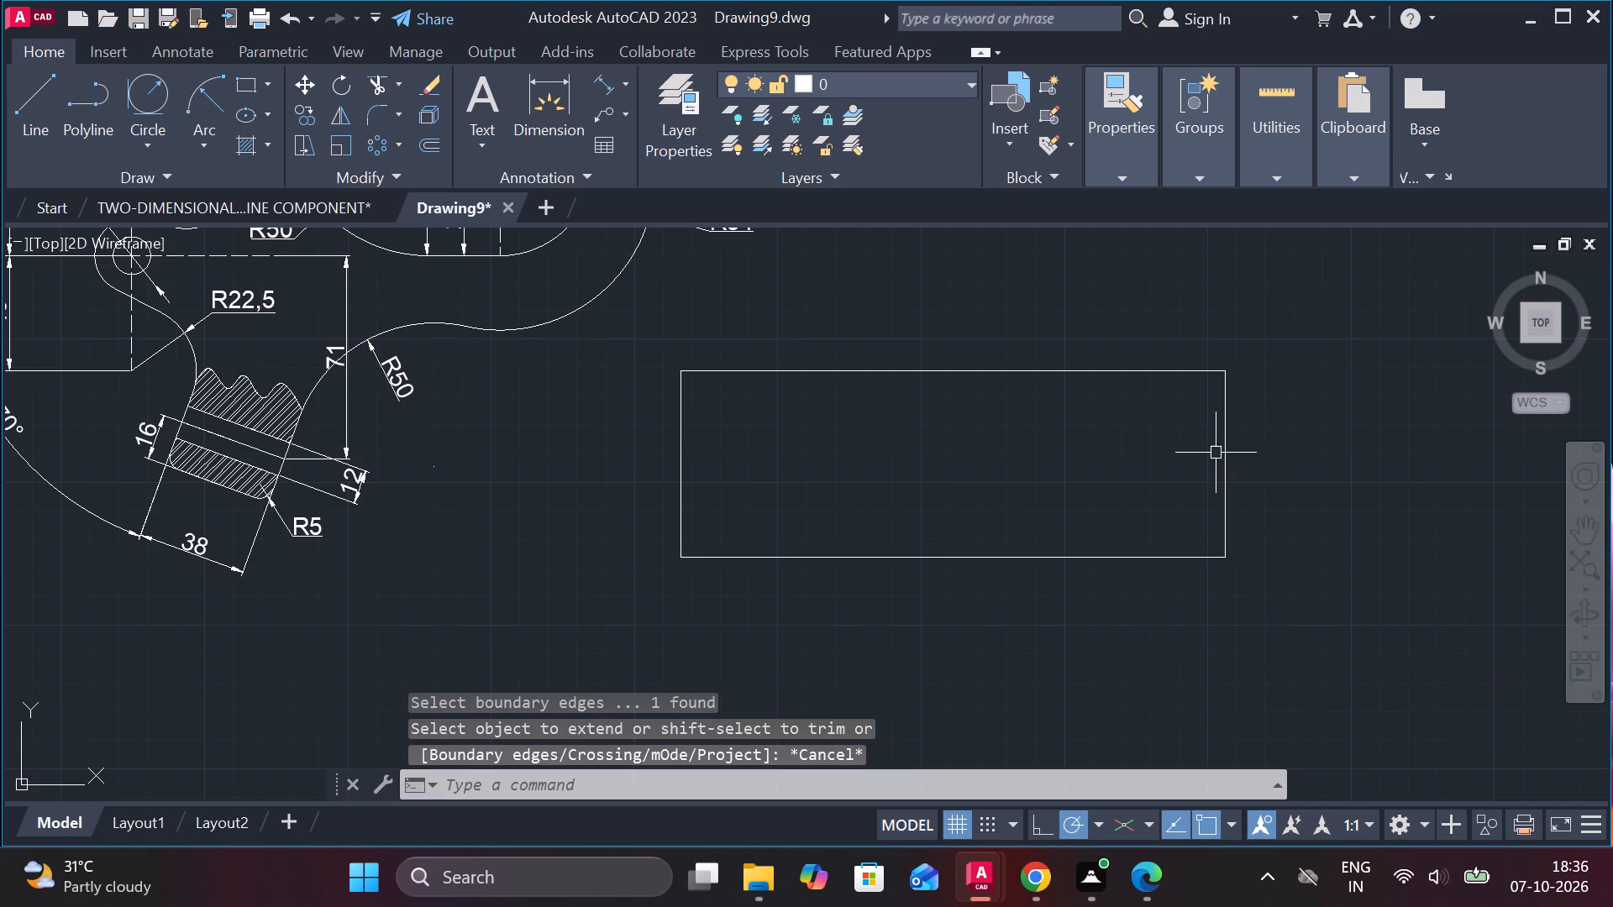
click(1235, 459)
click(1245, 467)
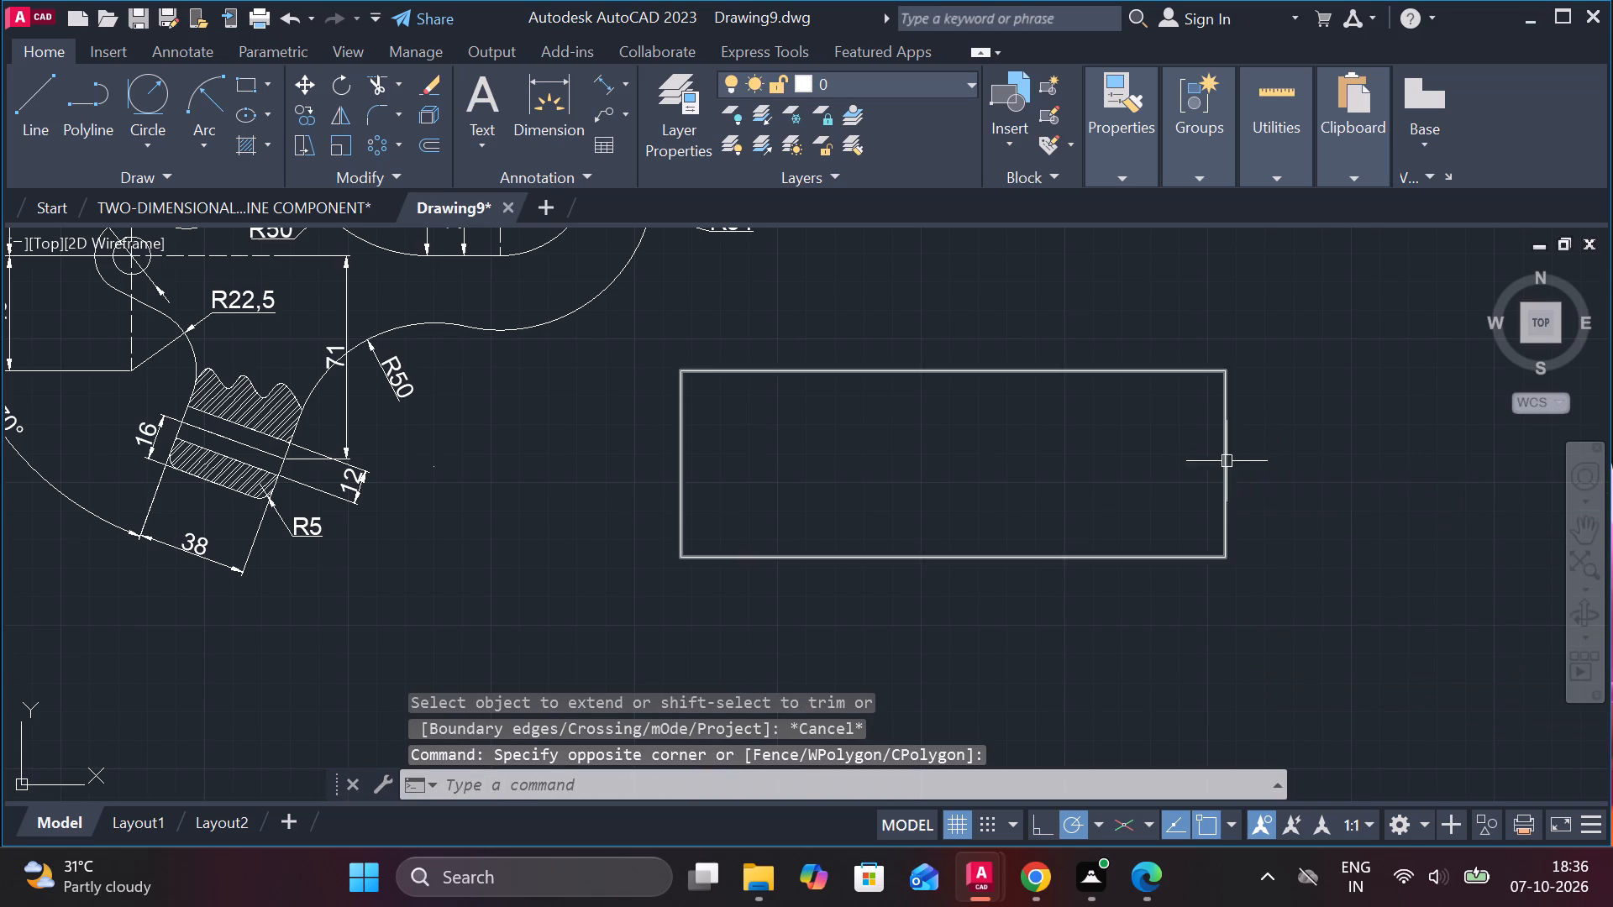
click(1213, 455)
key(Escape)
Explode the 190 by 65 rectangle into separate lines.
drag(622, 337, 646, 343)
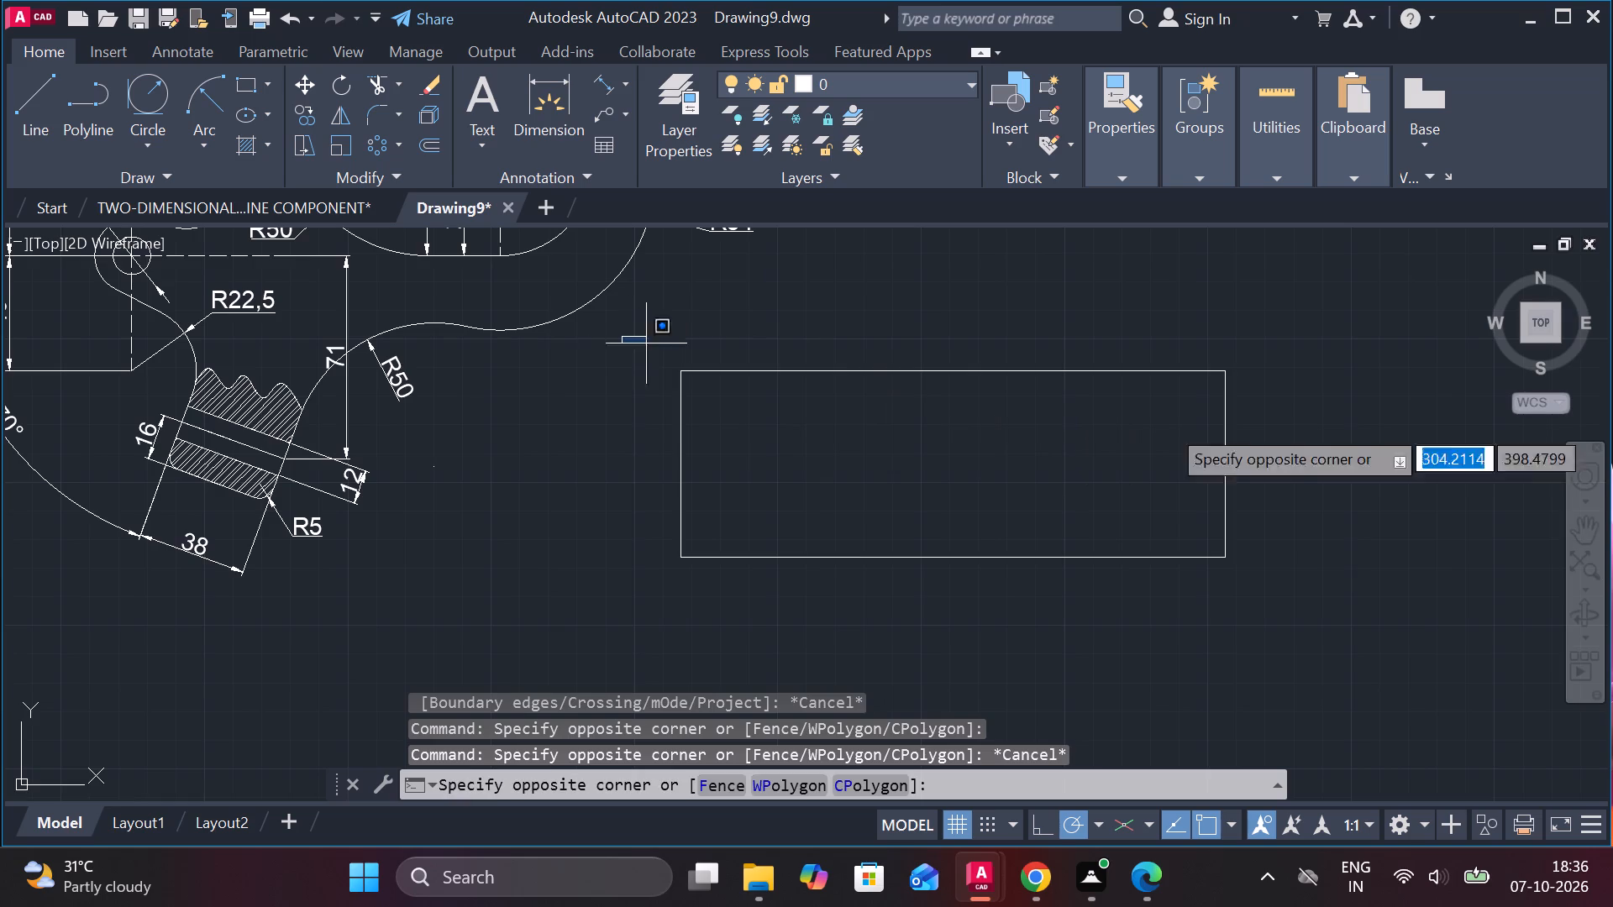
click(1391, 621)
text(EX)
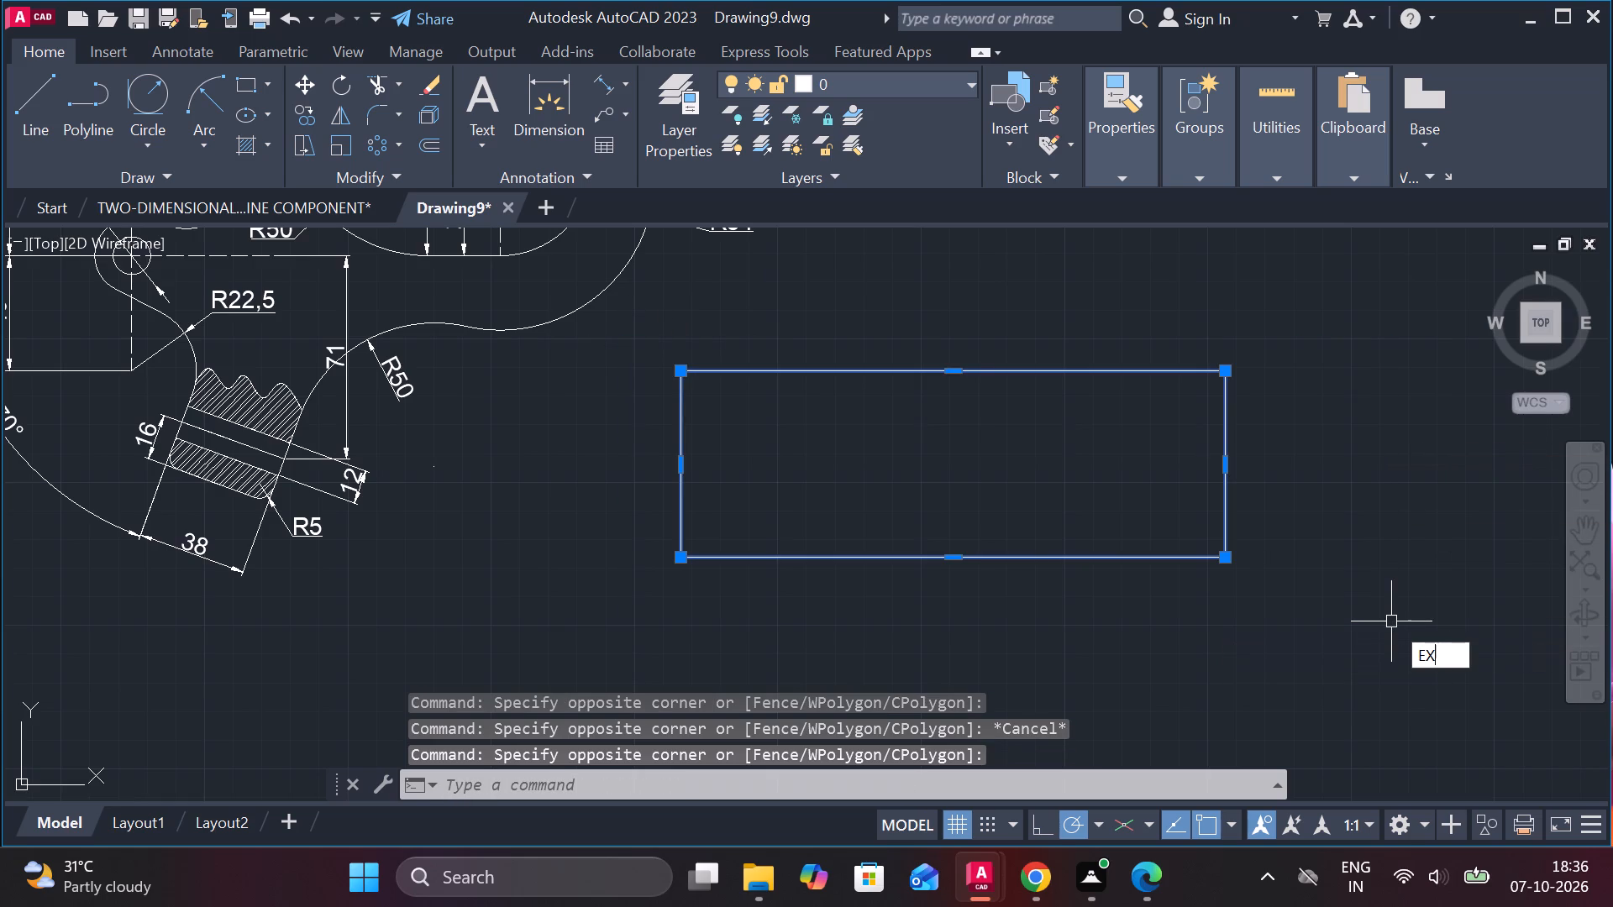
click(1416, 707)
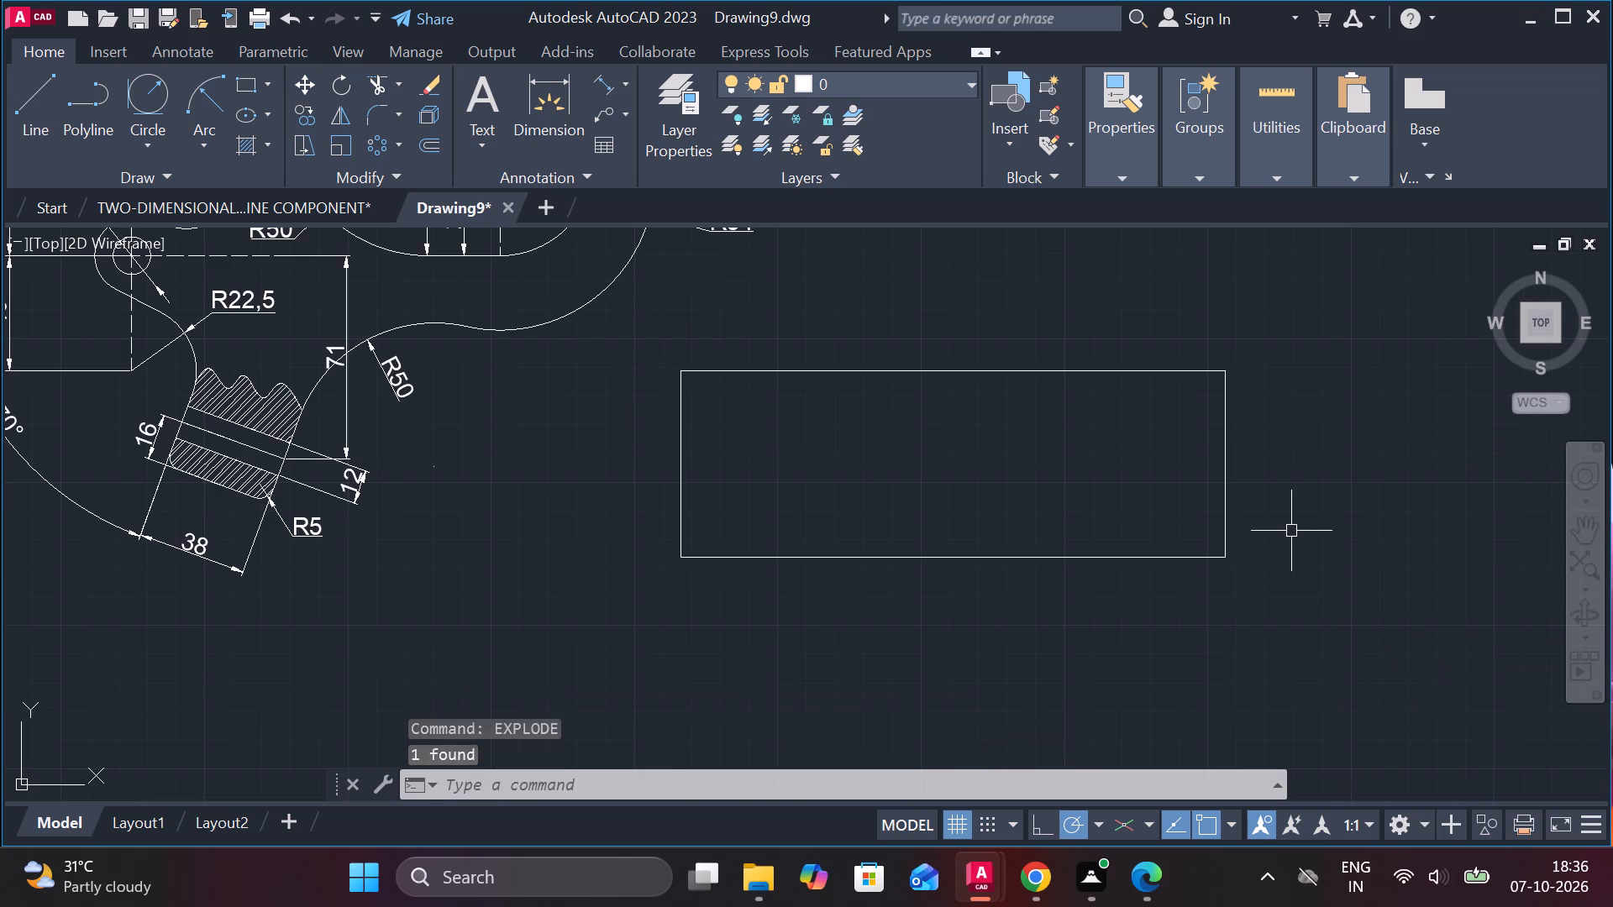
Offset the rectangle's right edge inward three times in succession, spacing the vertical lines 25 apart.
key(o)
key(Return)
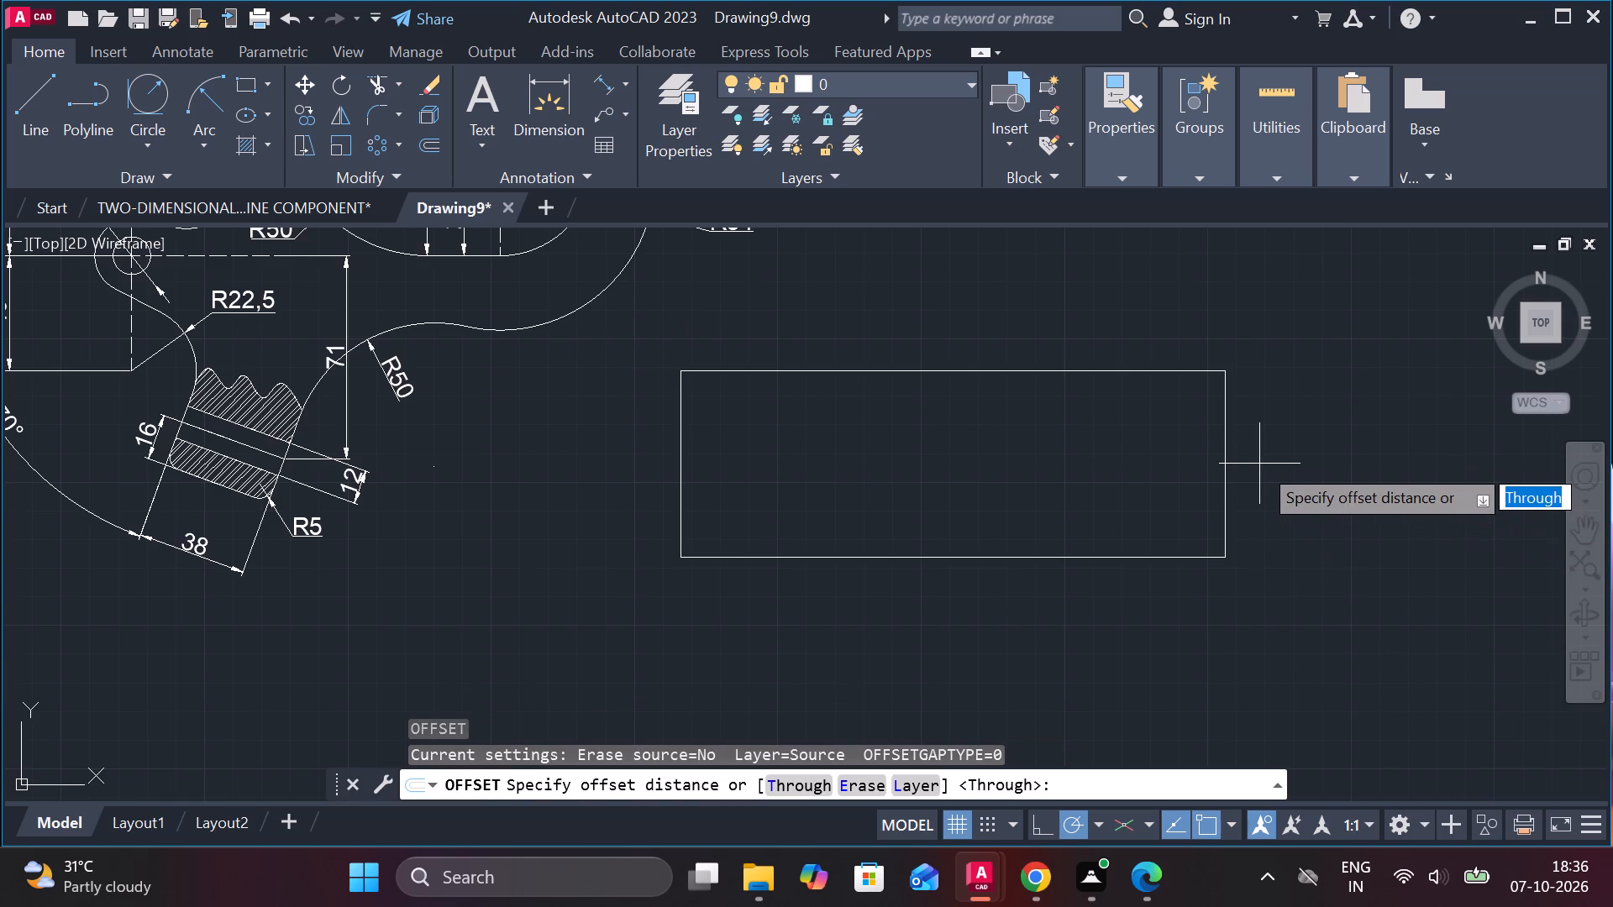
key(Return)
click(1229, 482)
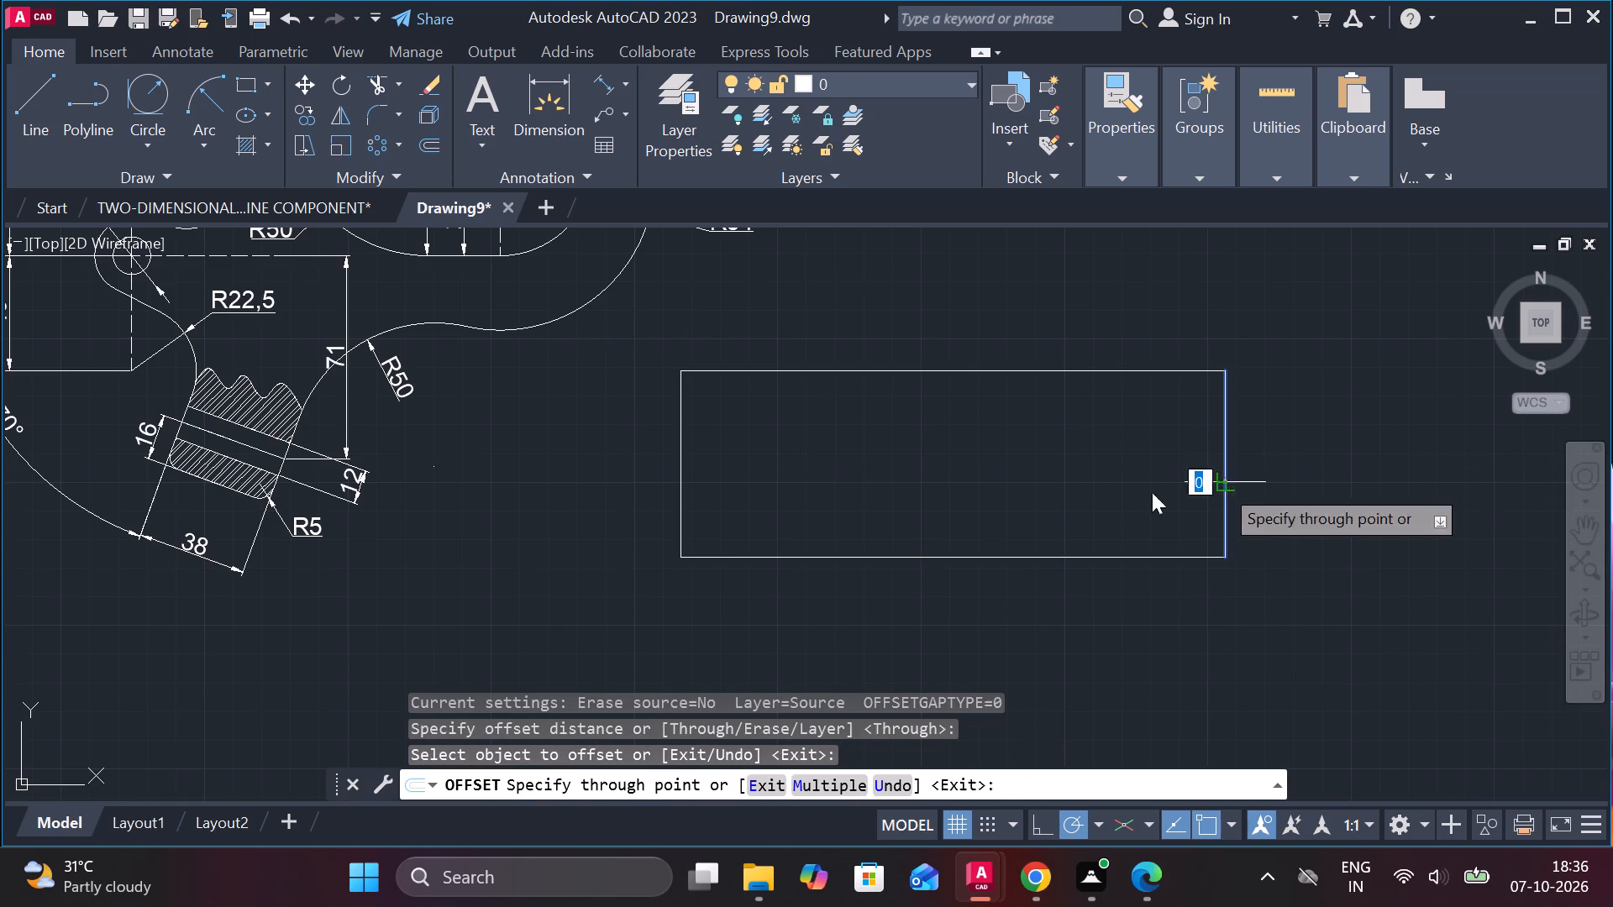
text(25)
key(Return)
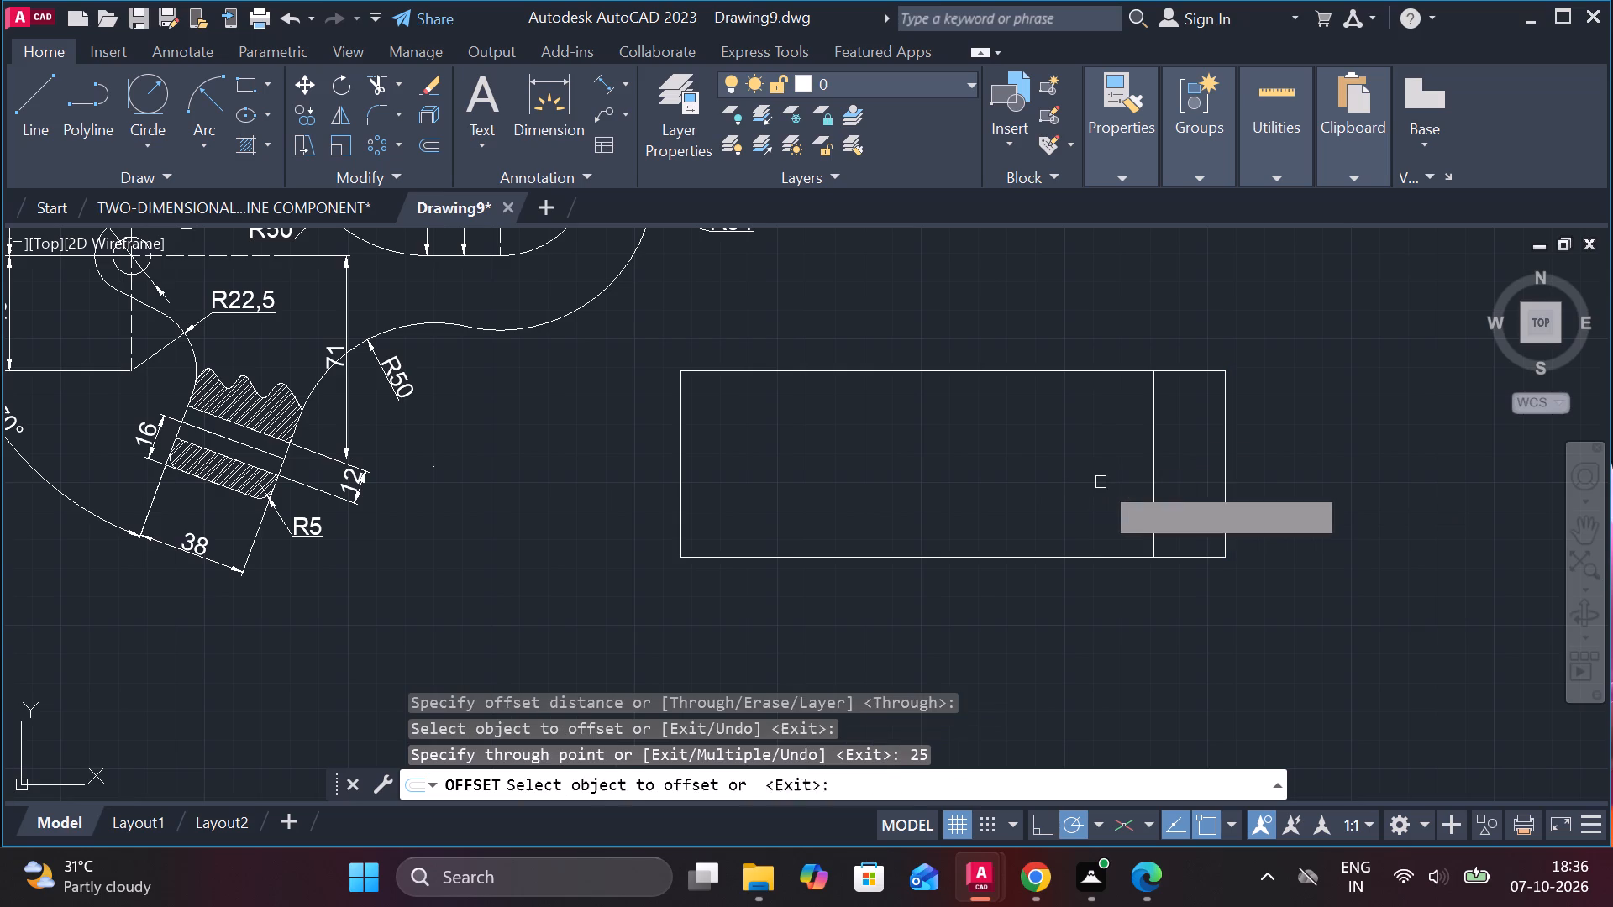
click(1151, 502)
text(25)
key(Return)
click(1076, 459)
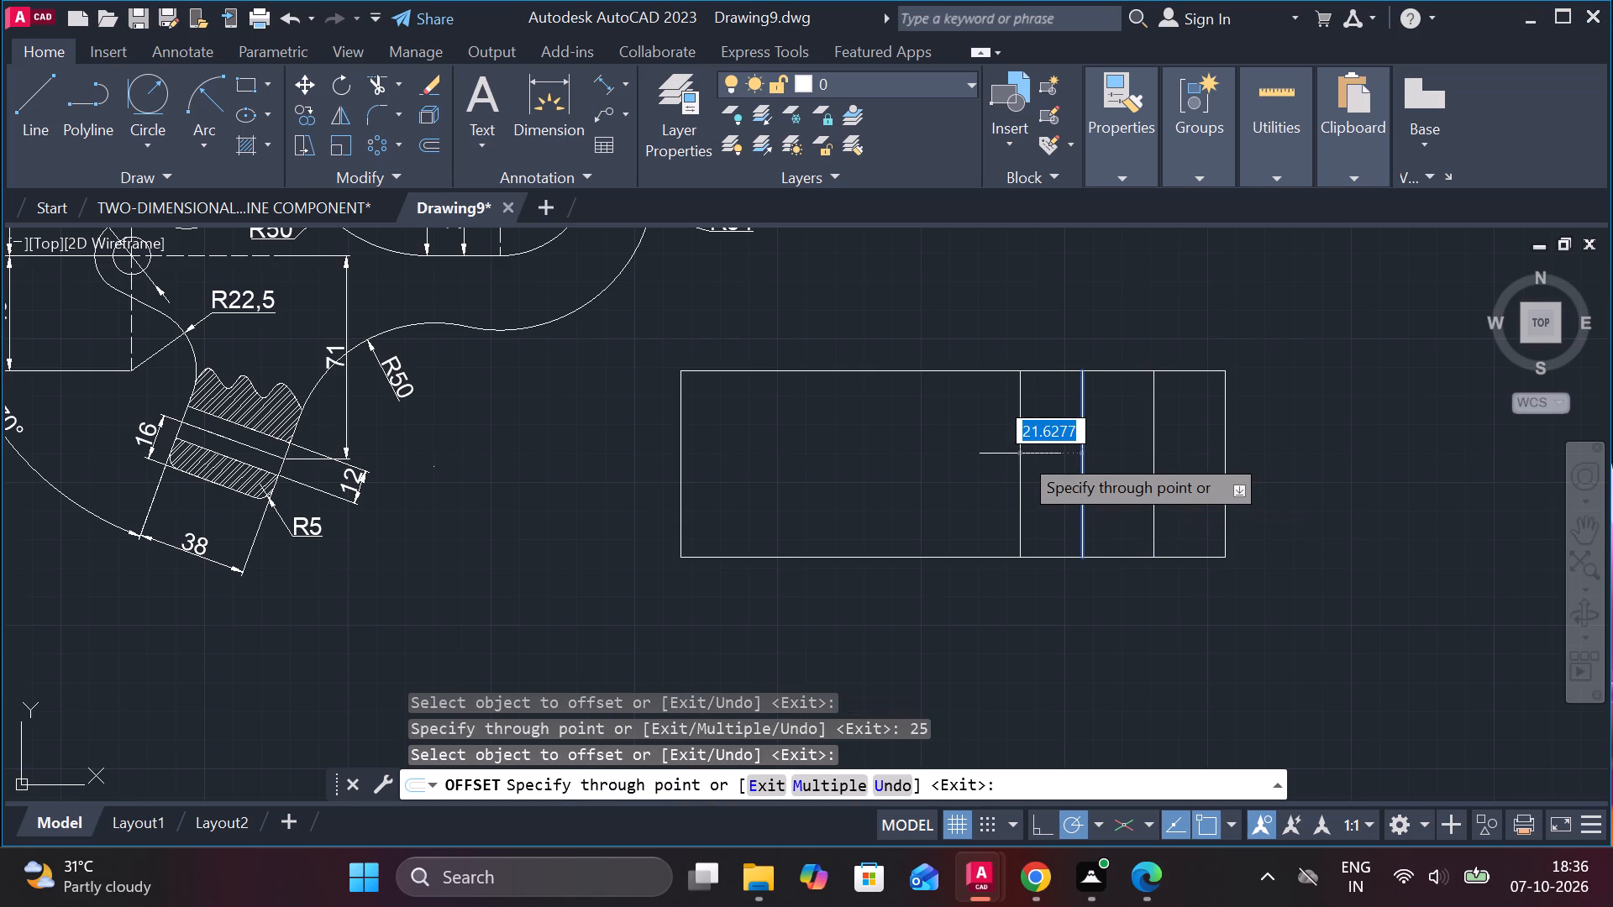
text(25)
key(Return)
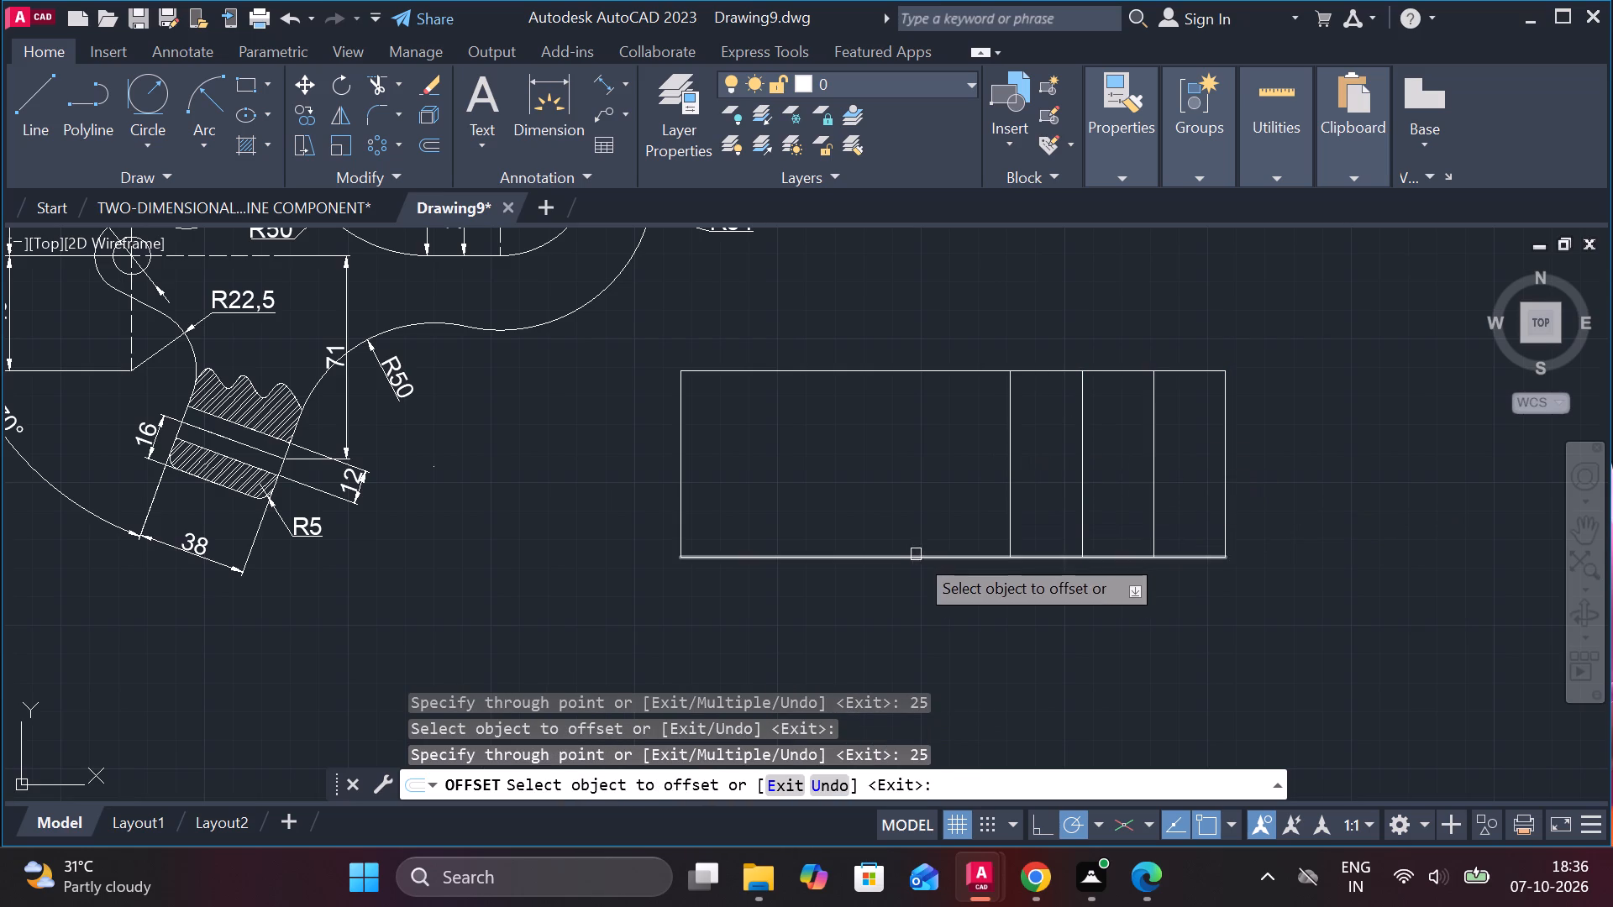
Offset the rectangle's bottom edge upward by 20 and its left edge inward by 25.
click(916, 554)
text(20)
key(Return)
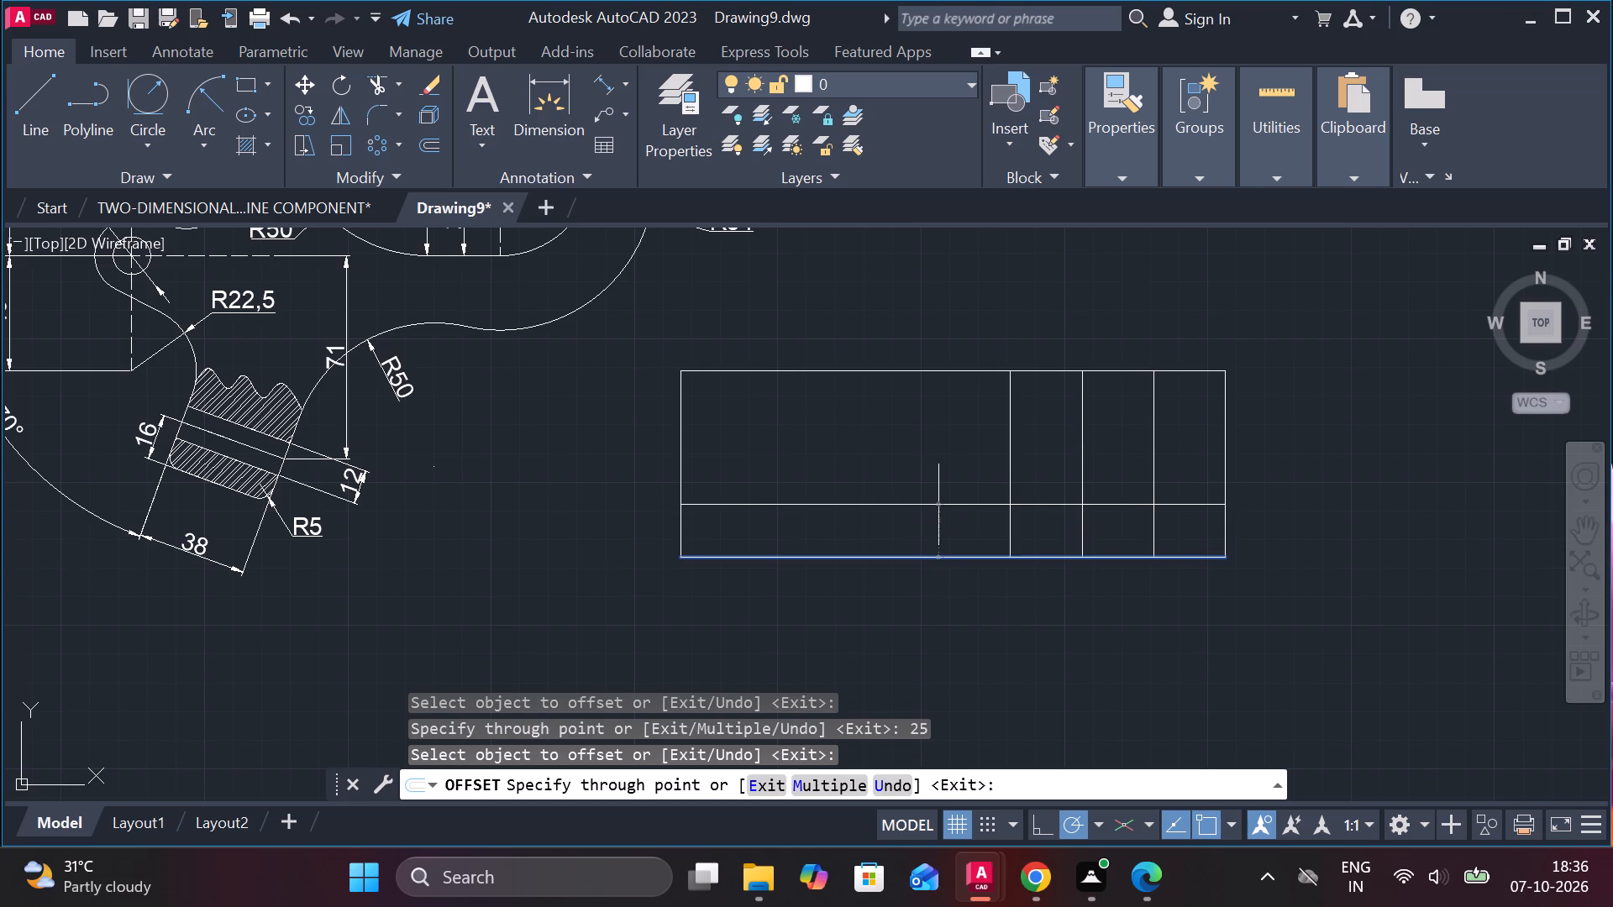
click(675, 454)
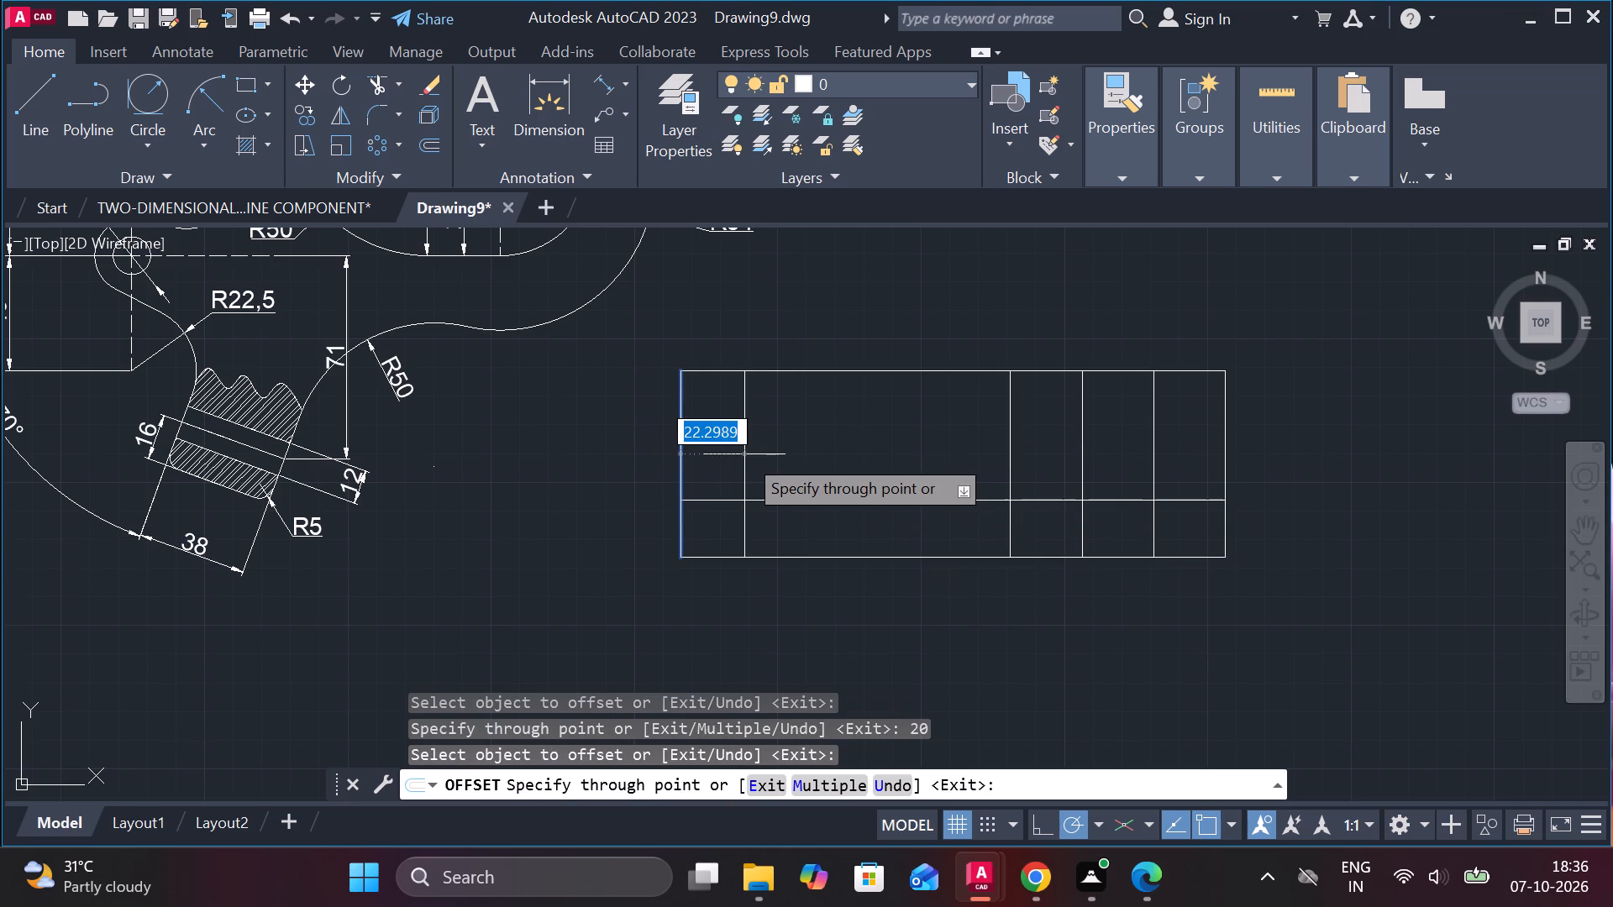
key(2)
key(5)
key(Return)
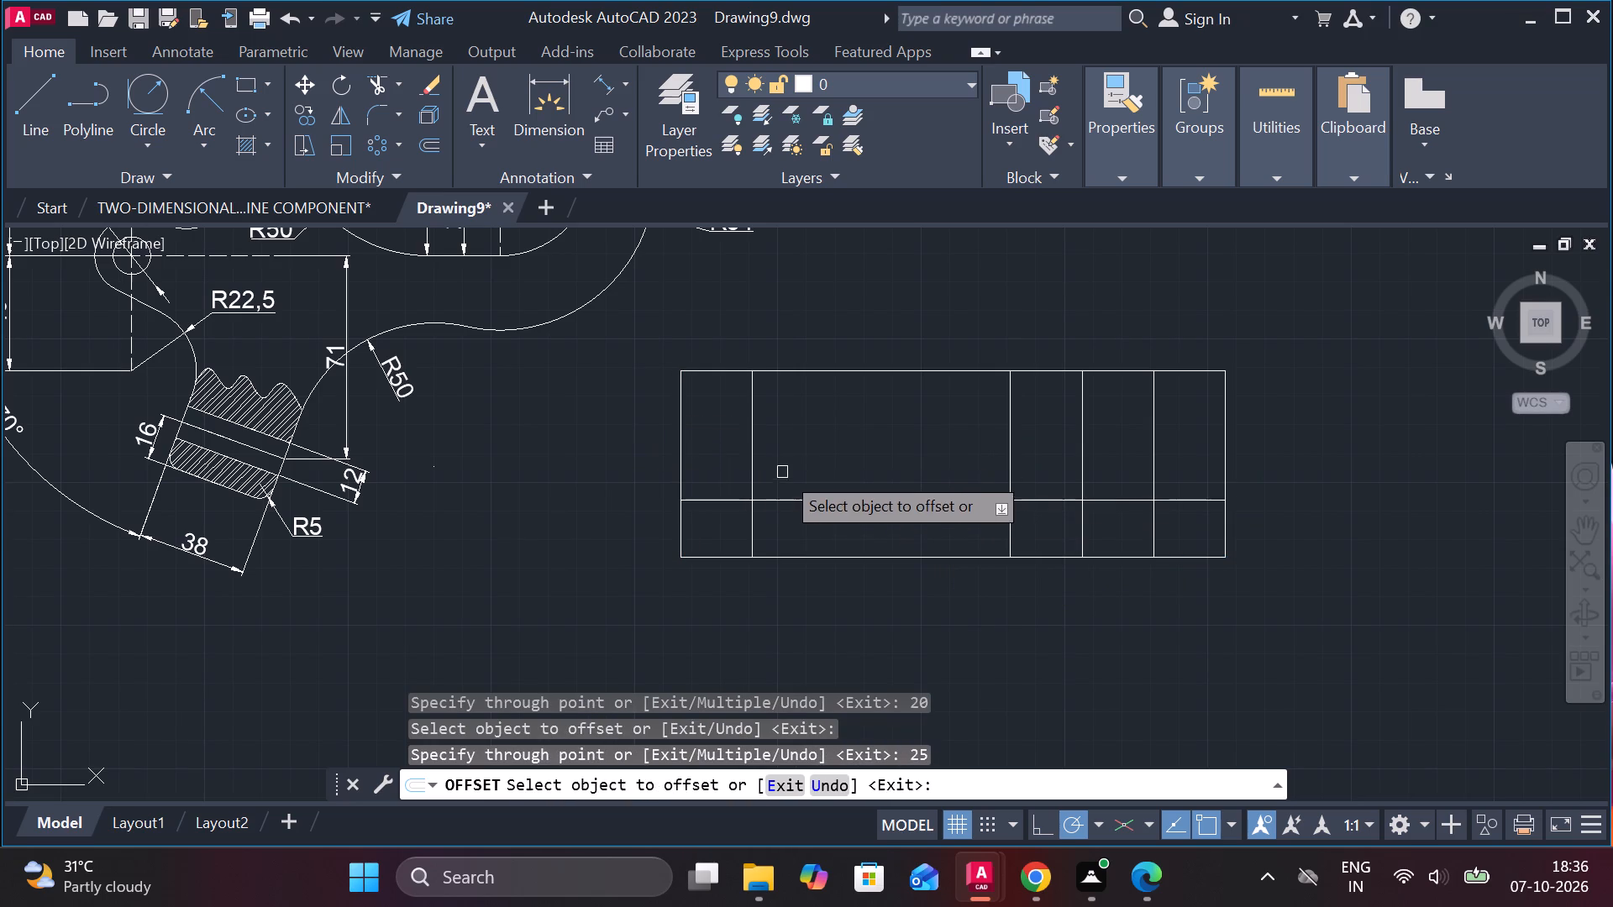
key(Escape)
Trim the two rightmost inner verticals below the horizontal divider, the leftmost inner vertical above it, and the divider's middle segment.
text(TR)
key(Return)
drag(1041, 526, 1171, 527)
click(749, 417)
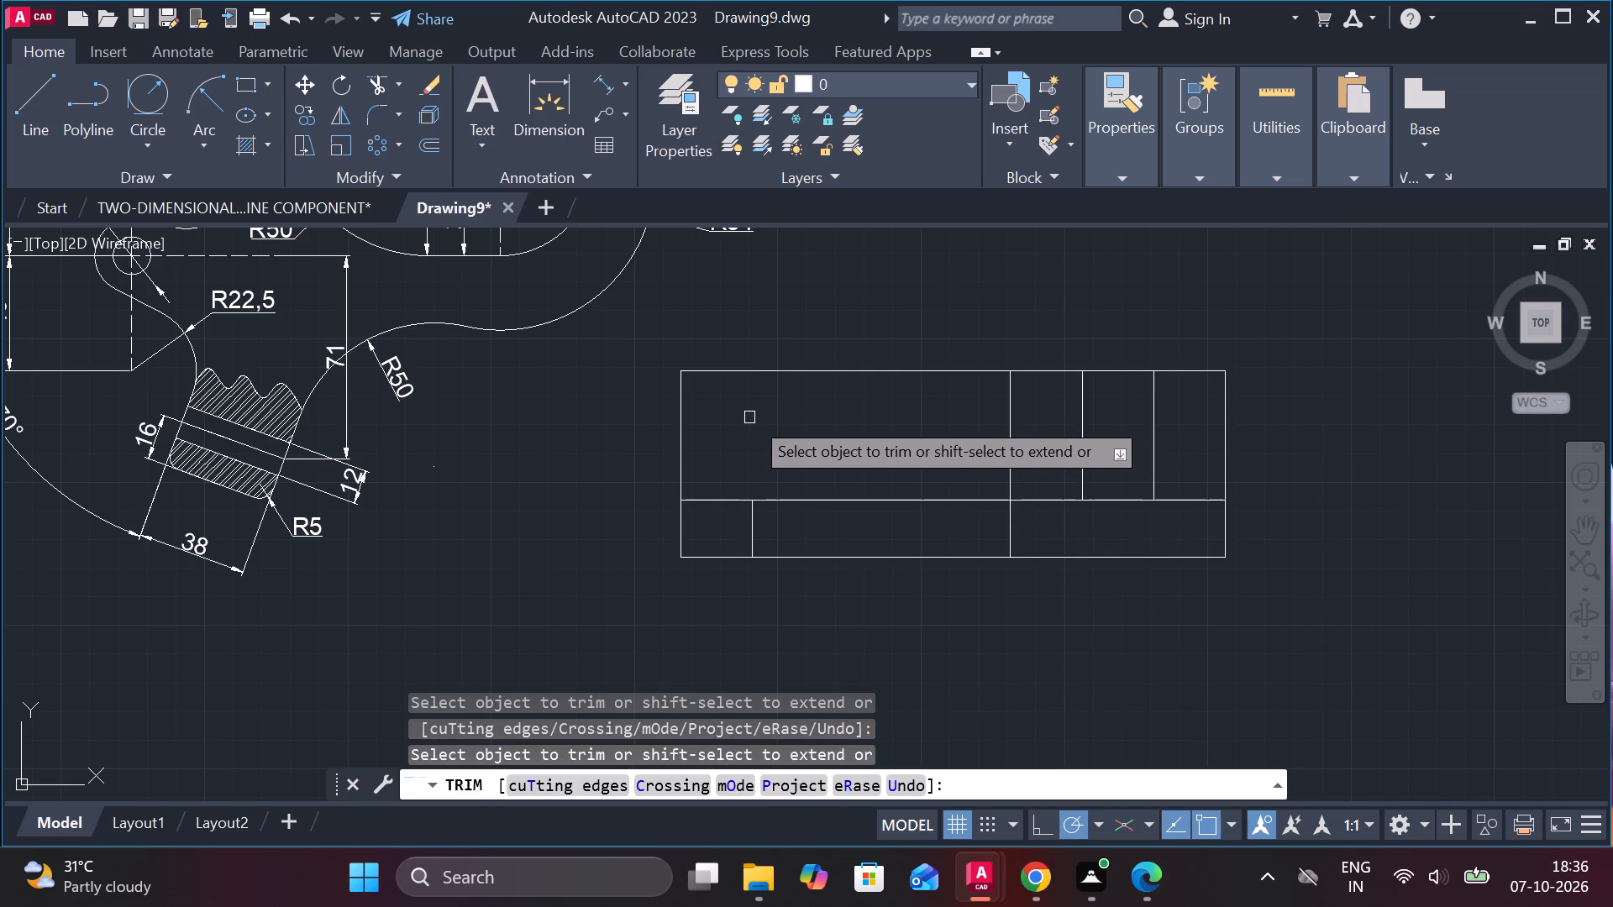
click(986, 498)
middle_drag(986, 498, 900, 540)
key(Escape)
Copy the divider under the three 25-wide columns straight up at distances of 7, 14, 21, 28 and 35.
scroll(1207, 611, up, 1)
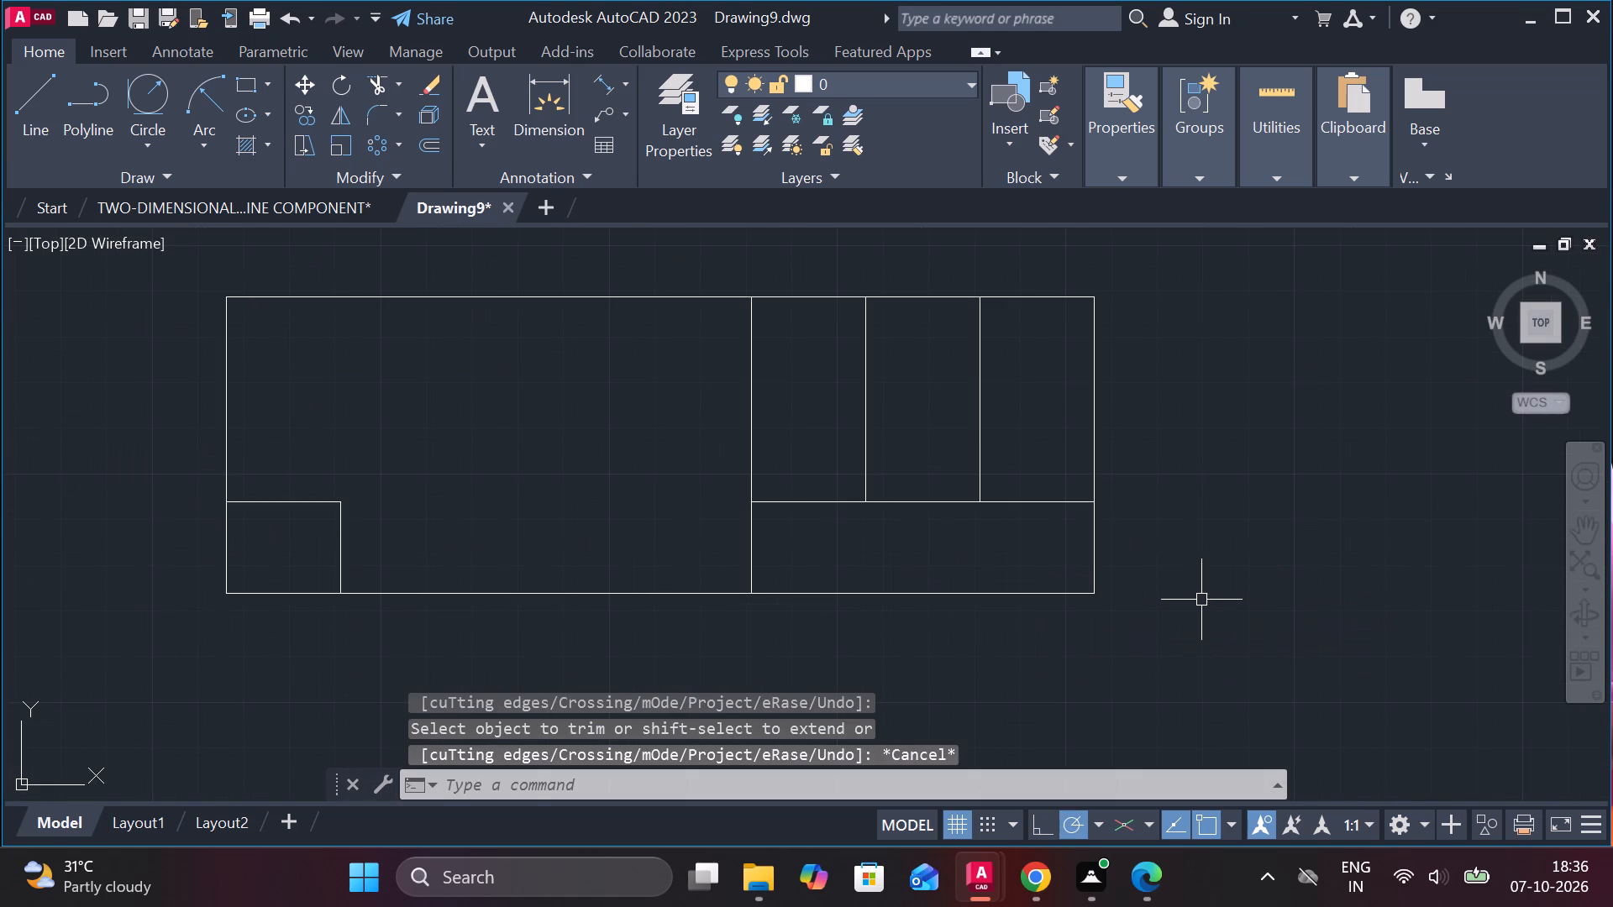
click(1049, 499)
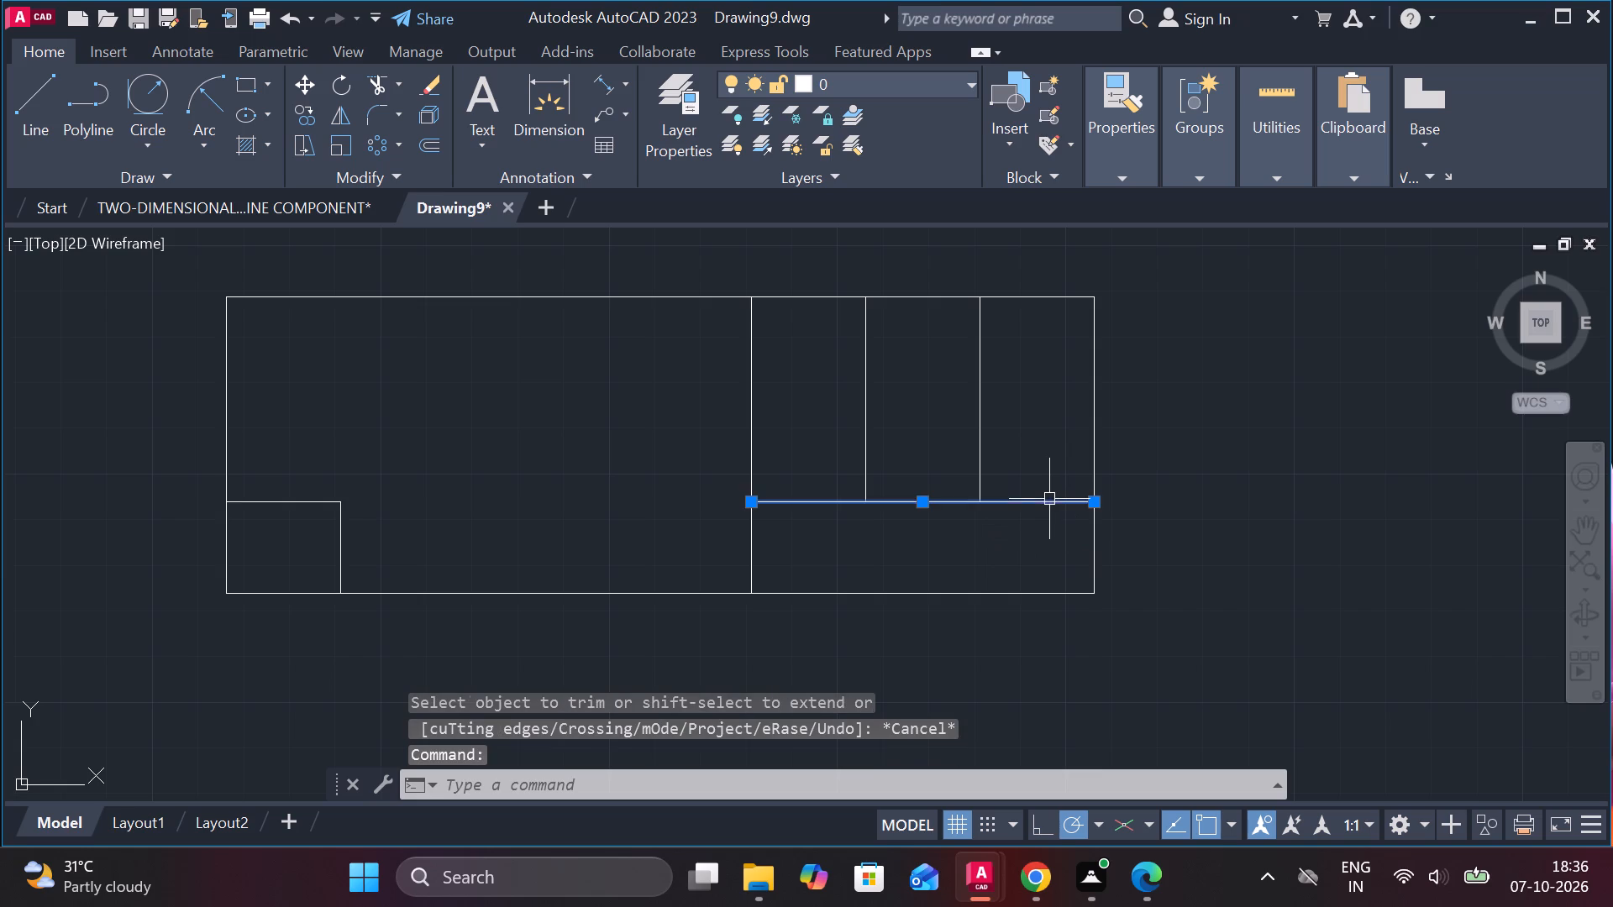
text(CO)
key(Return)
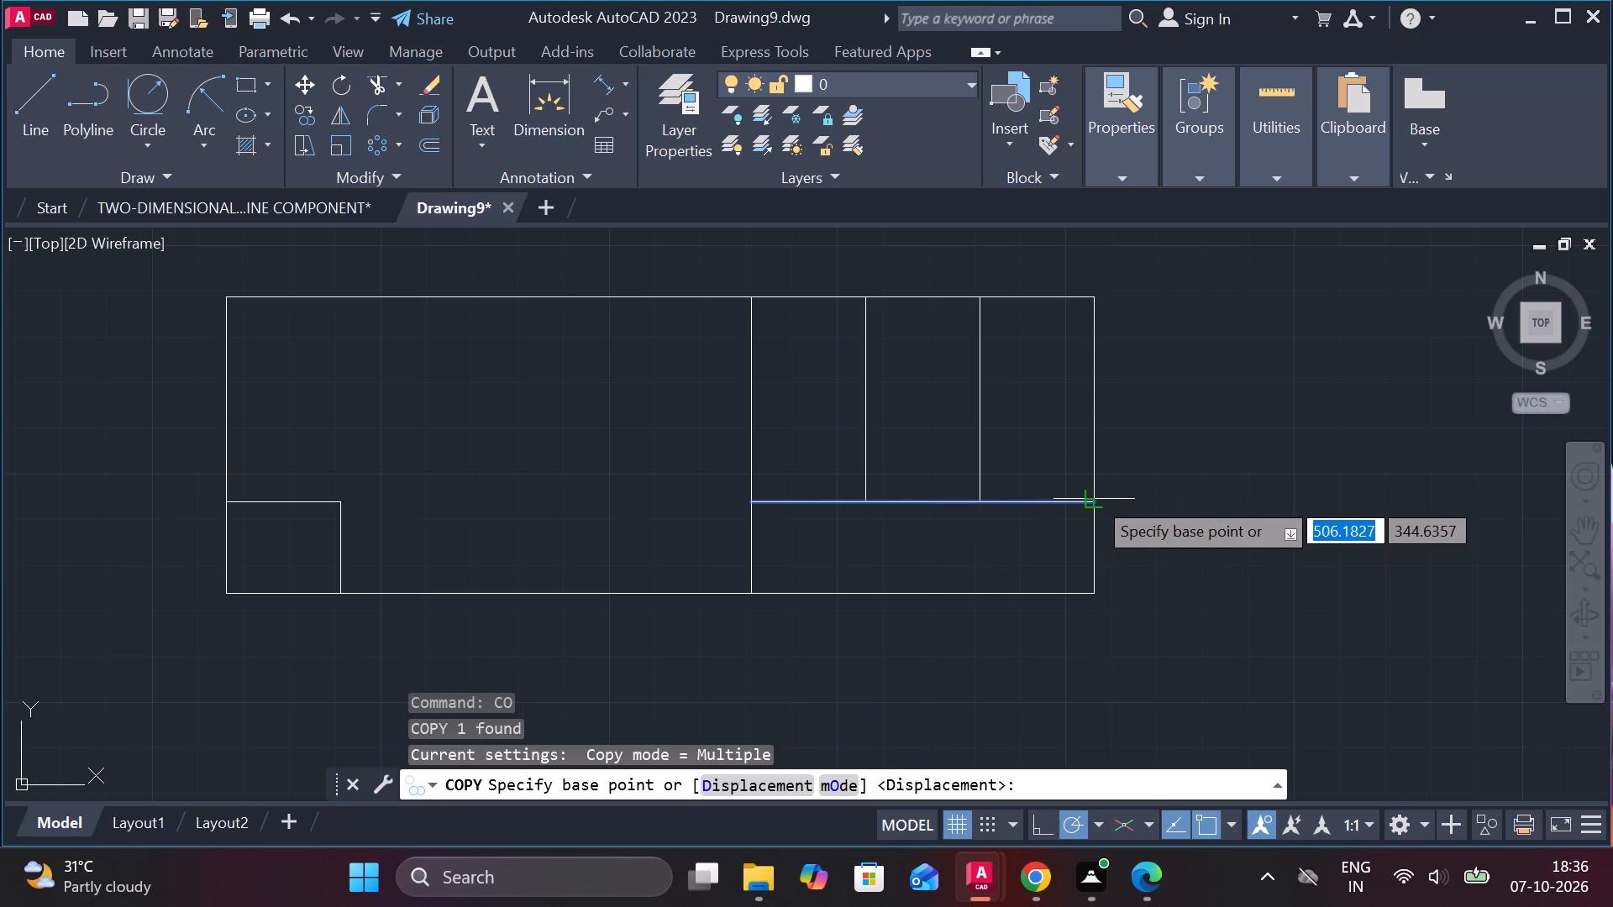
click(1094, 497)
middle_drag(1151, 333, 1160, 561)
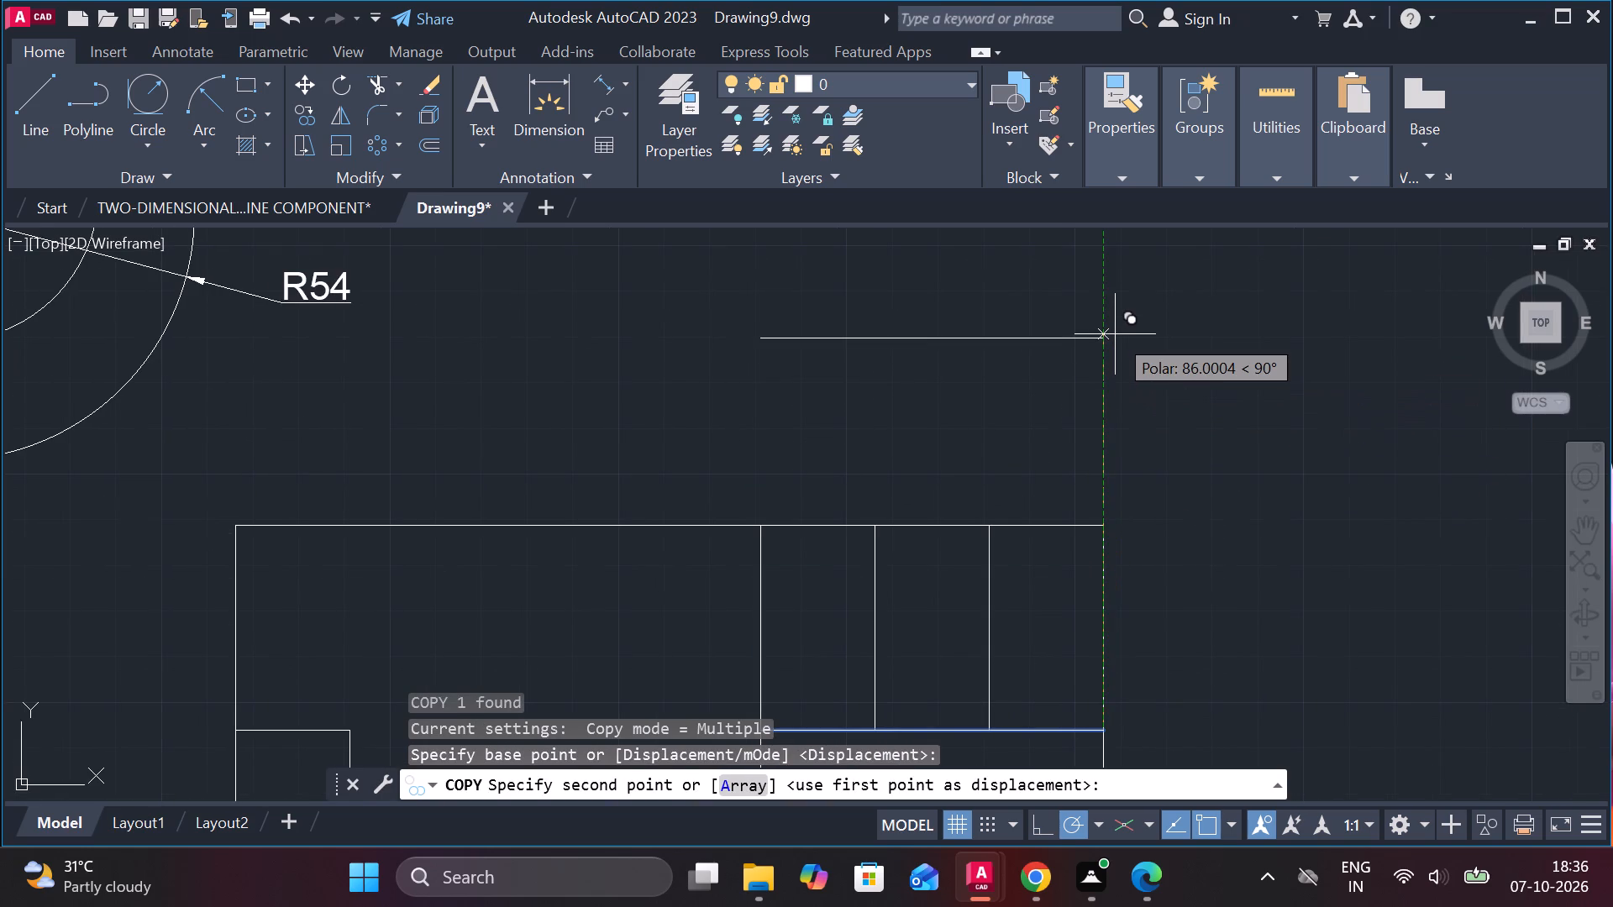
key(7)
key(Return)
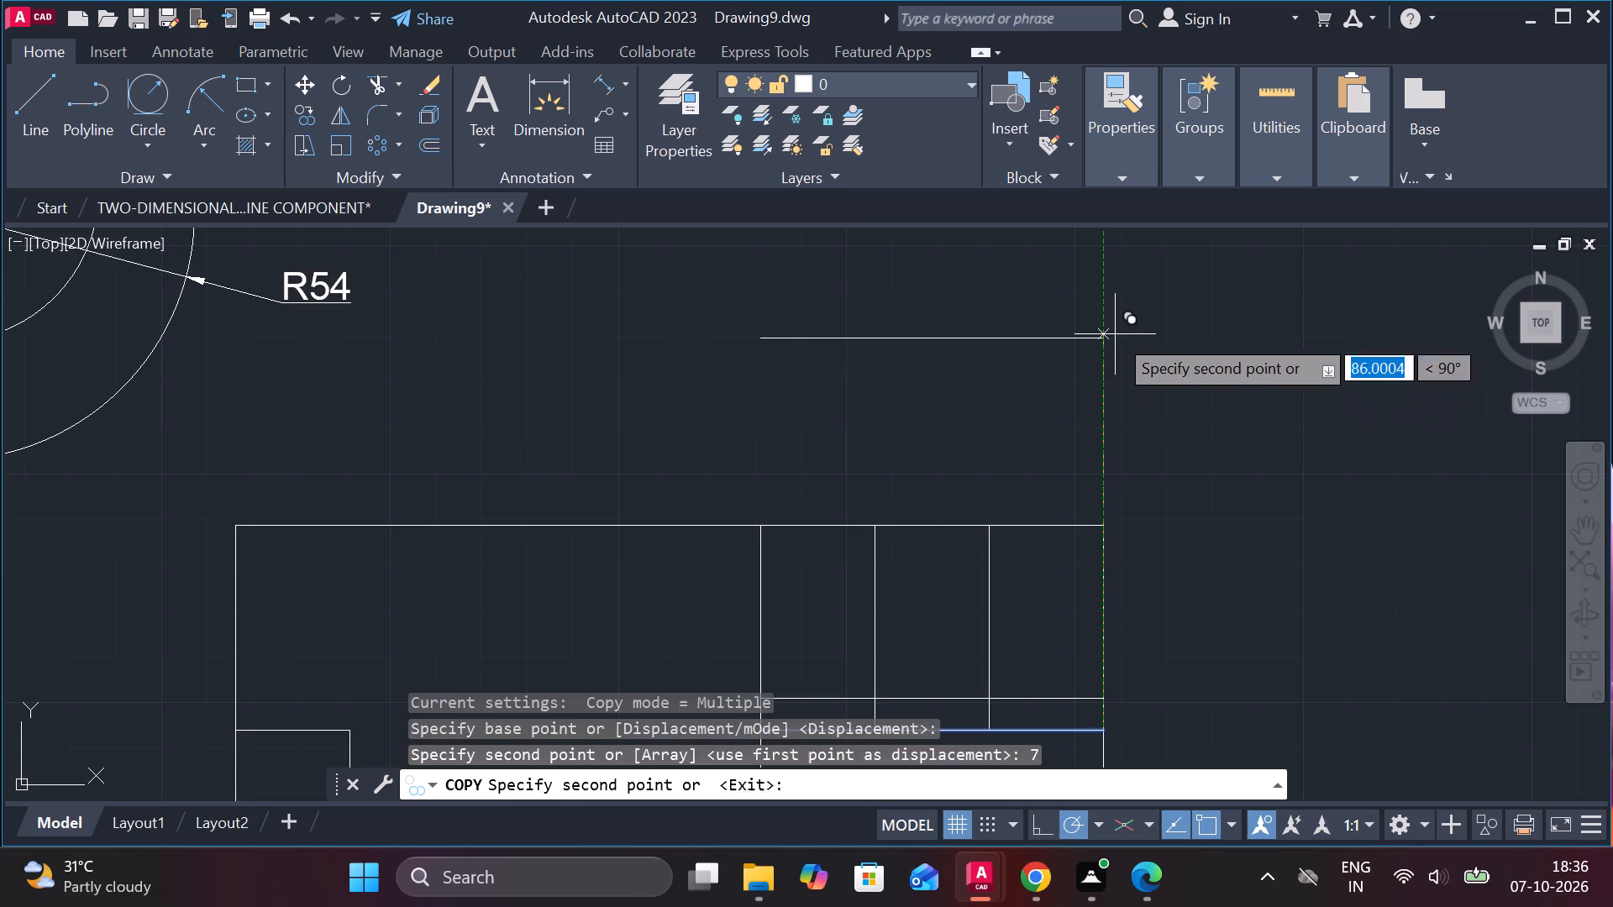
text(14)
key(Return)
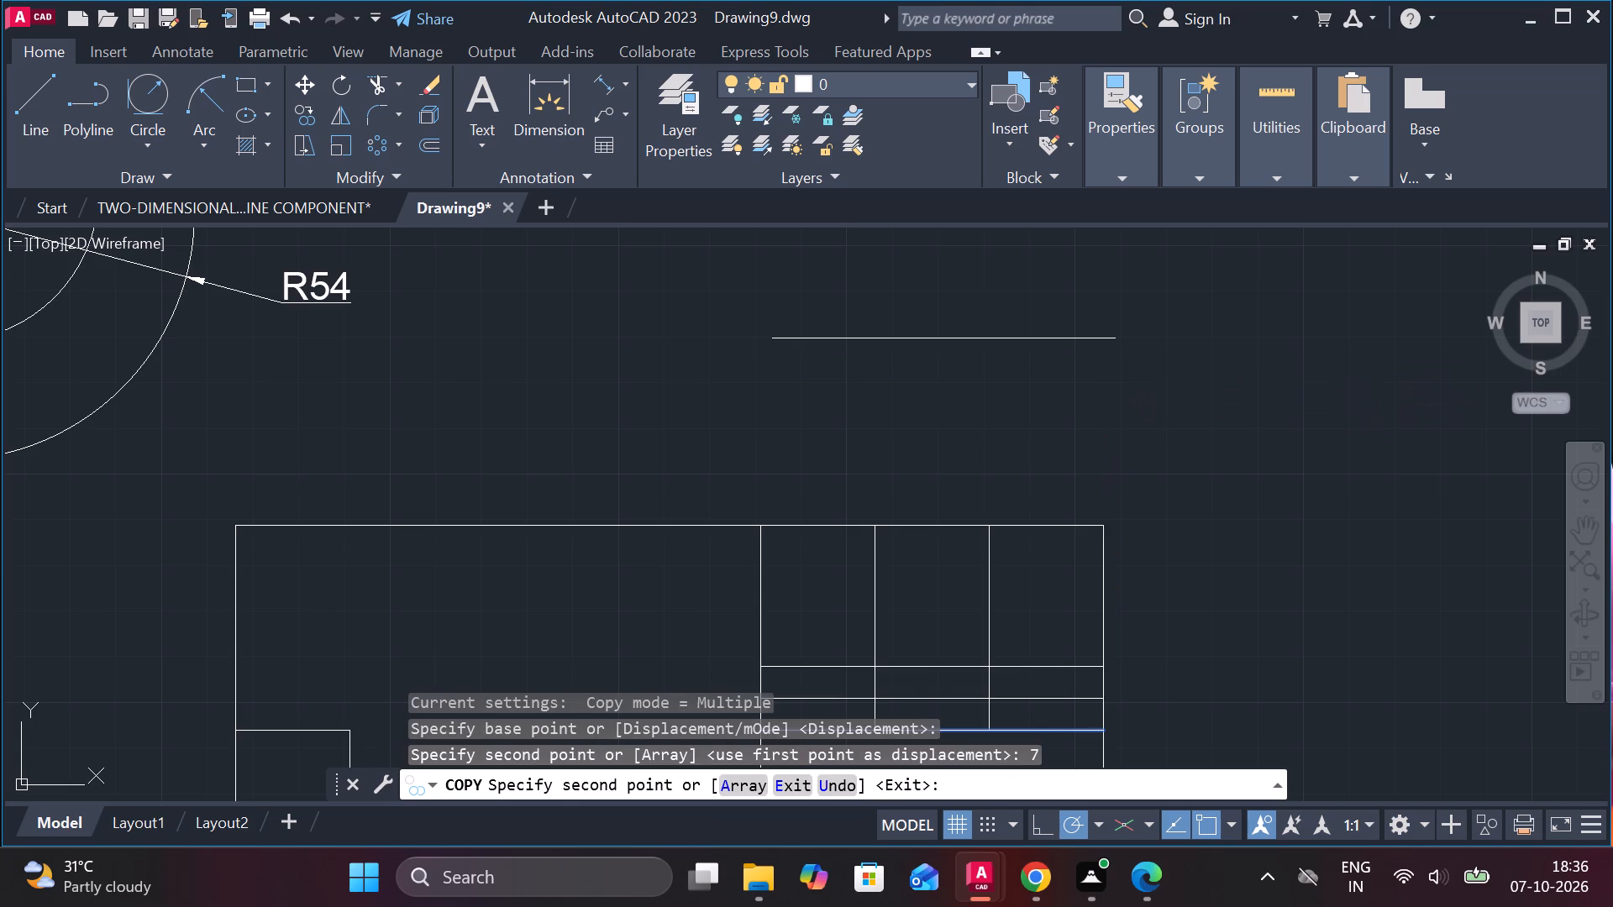
text(21)
key(Return)
key(2)
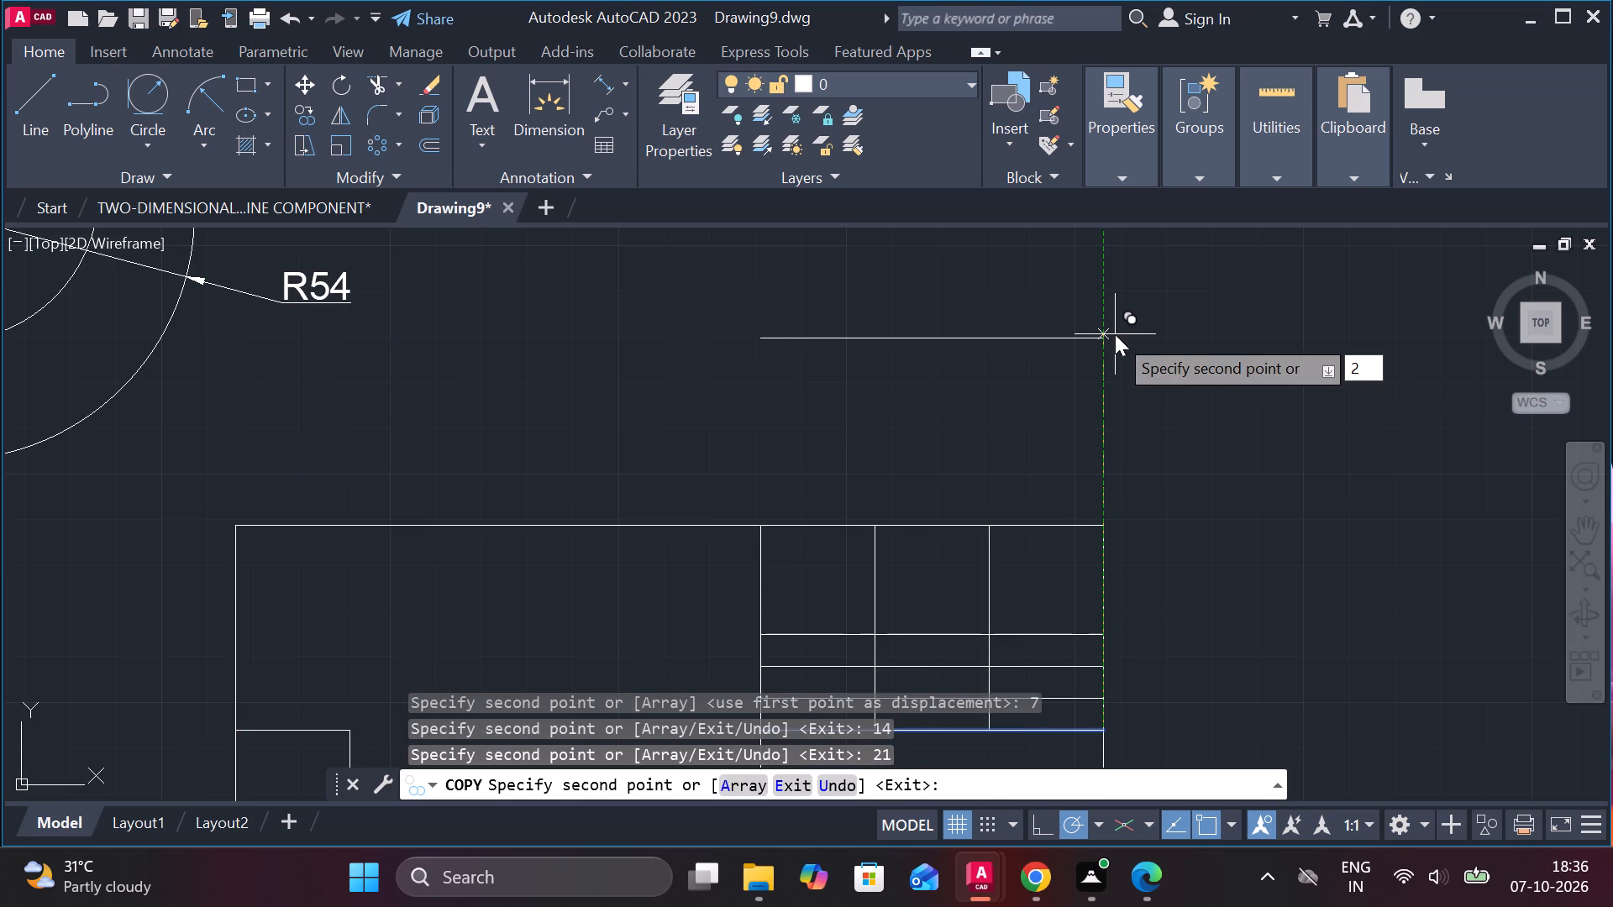
key(8)
key(Return)
text(35)
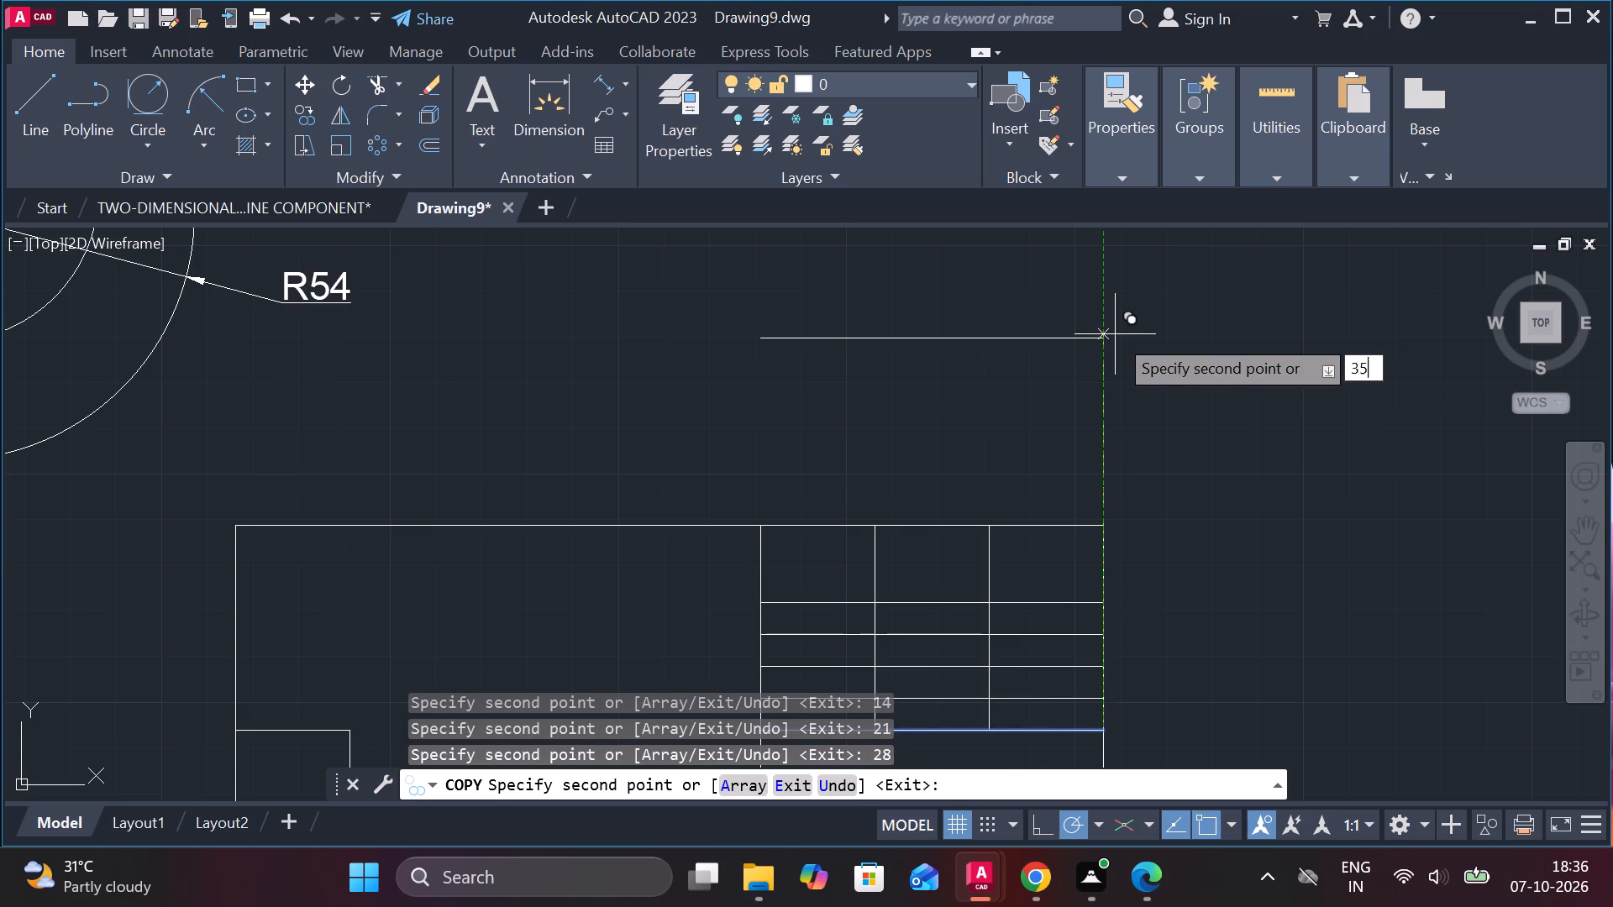
key(Return)
middle_drag(1176, 464, 1192, 368)
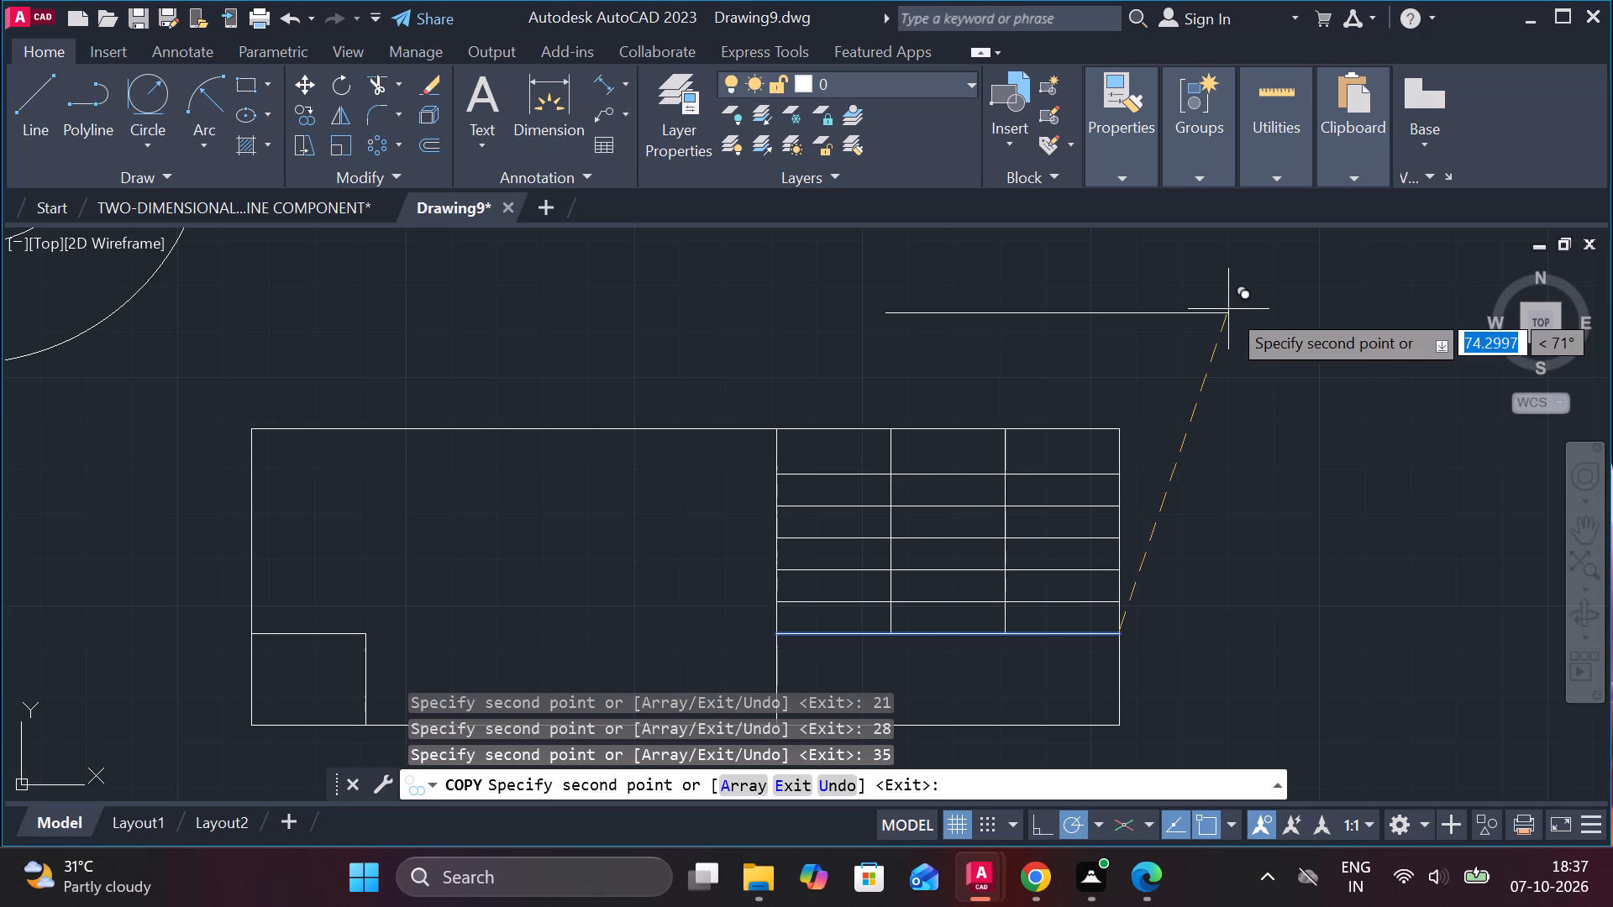
key(Escape)
Extend the original horizontal divider leftward from the three-column block to meet the small lower-left cell.
text(EX)
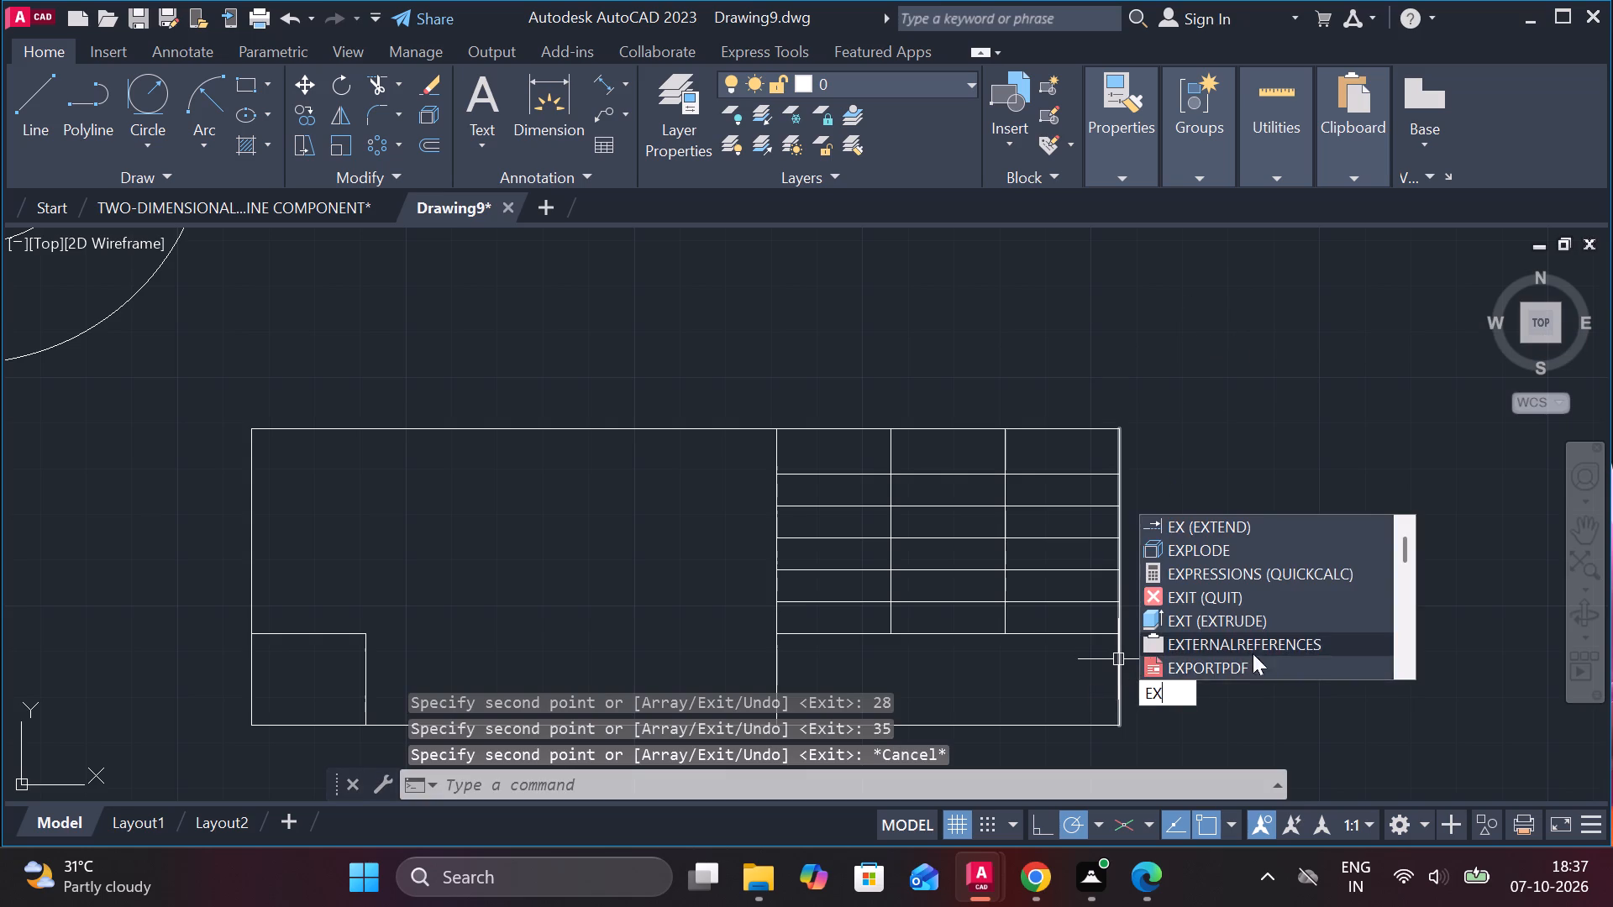
key(Return)
click(942, 633)
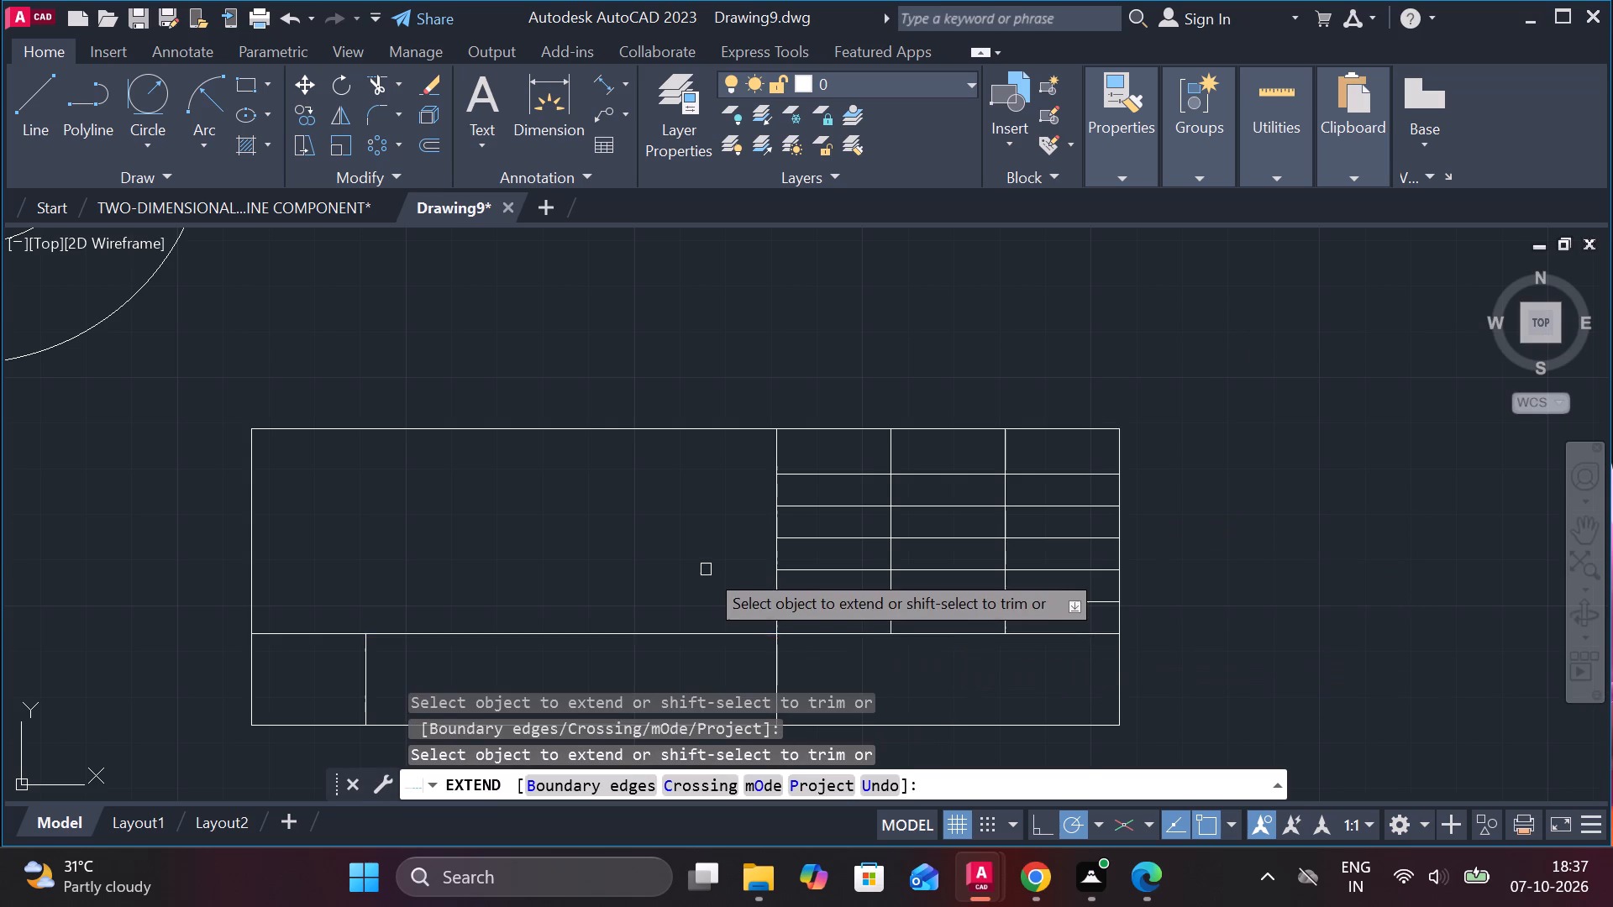
scroll(706, 569, down, 1)
middle_drag(668, 564, 733, 525)
middle_drag(728, 527, 1036, 590)
scroll(680, 582, down, 1)
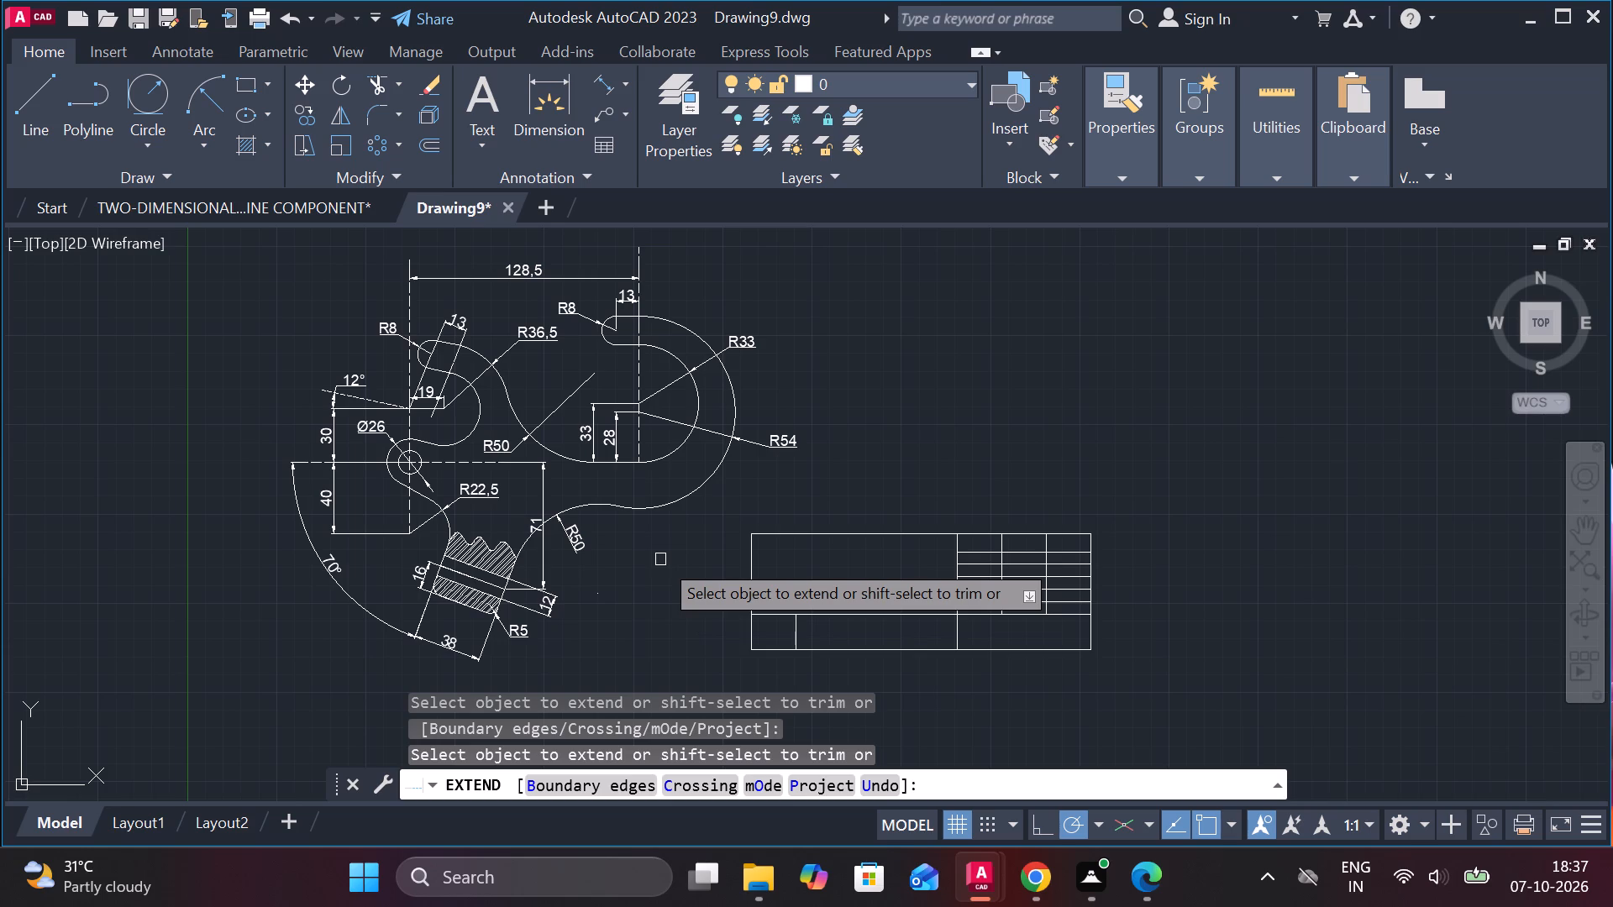
middle_drag(660, 559, 654, 500)
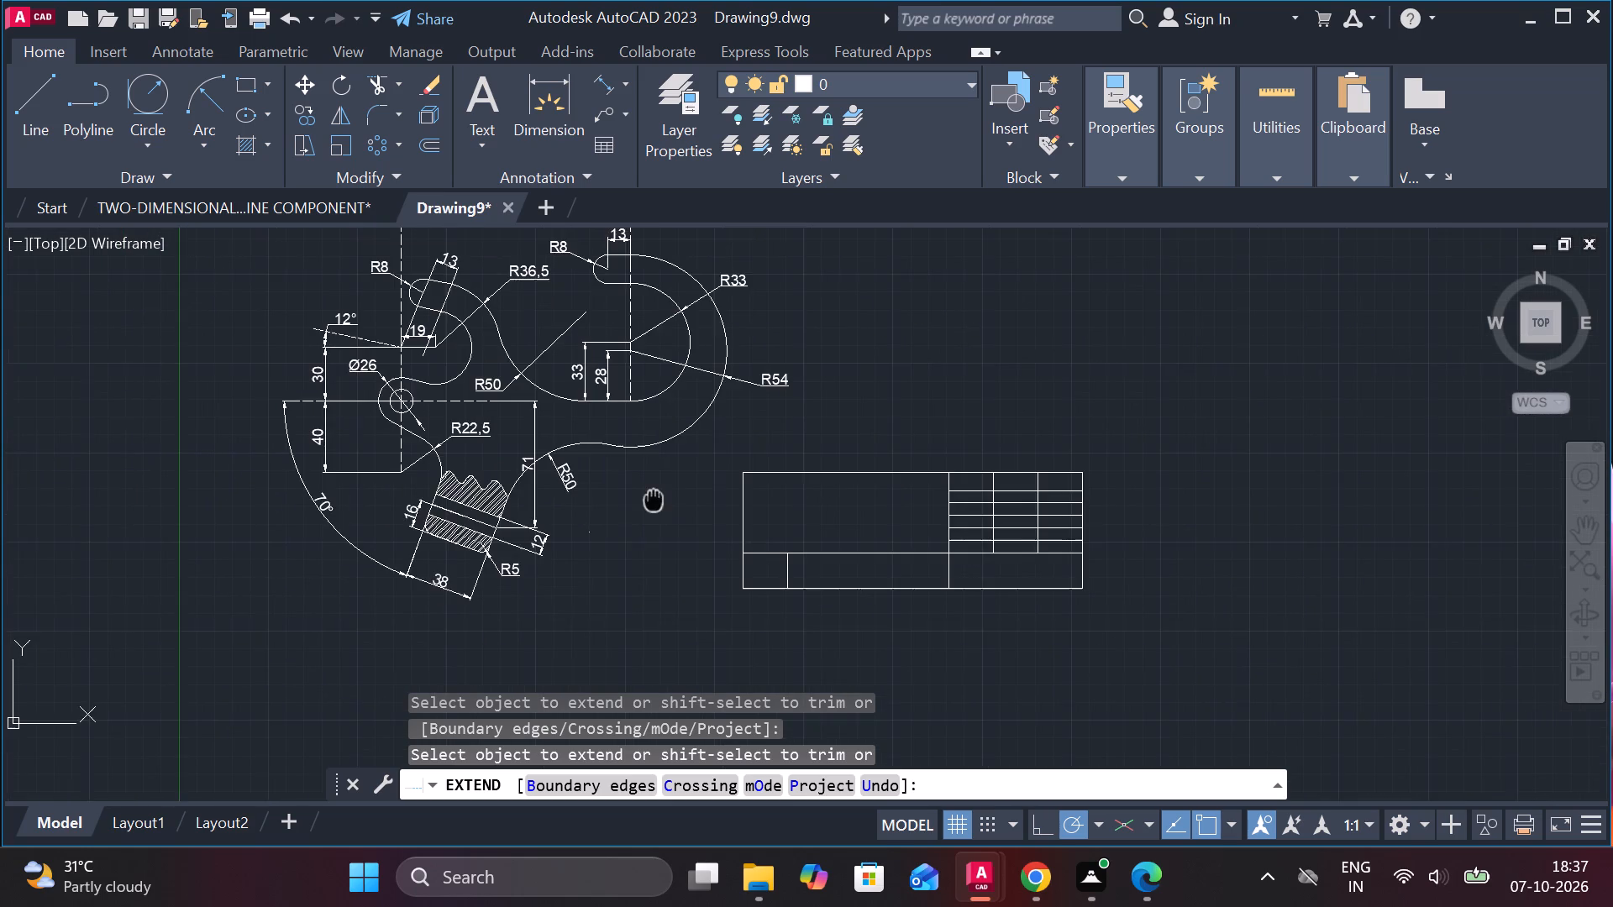
middle_drag(654, 500, 722, 535)
scroll(761, 535, up, 1)
middle_drag(761, 535, 688, 516)
scroll(885, 511, up, 1)
middle_drag(883, 511, 506, 439)
middle_click(631, 448)
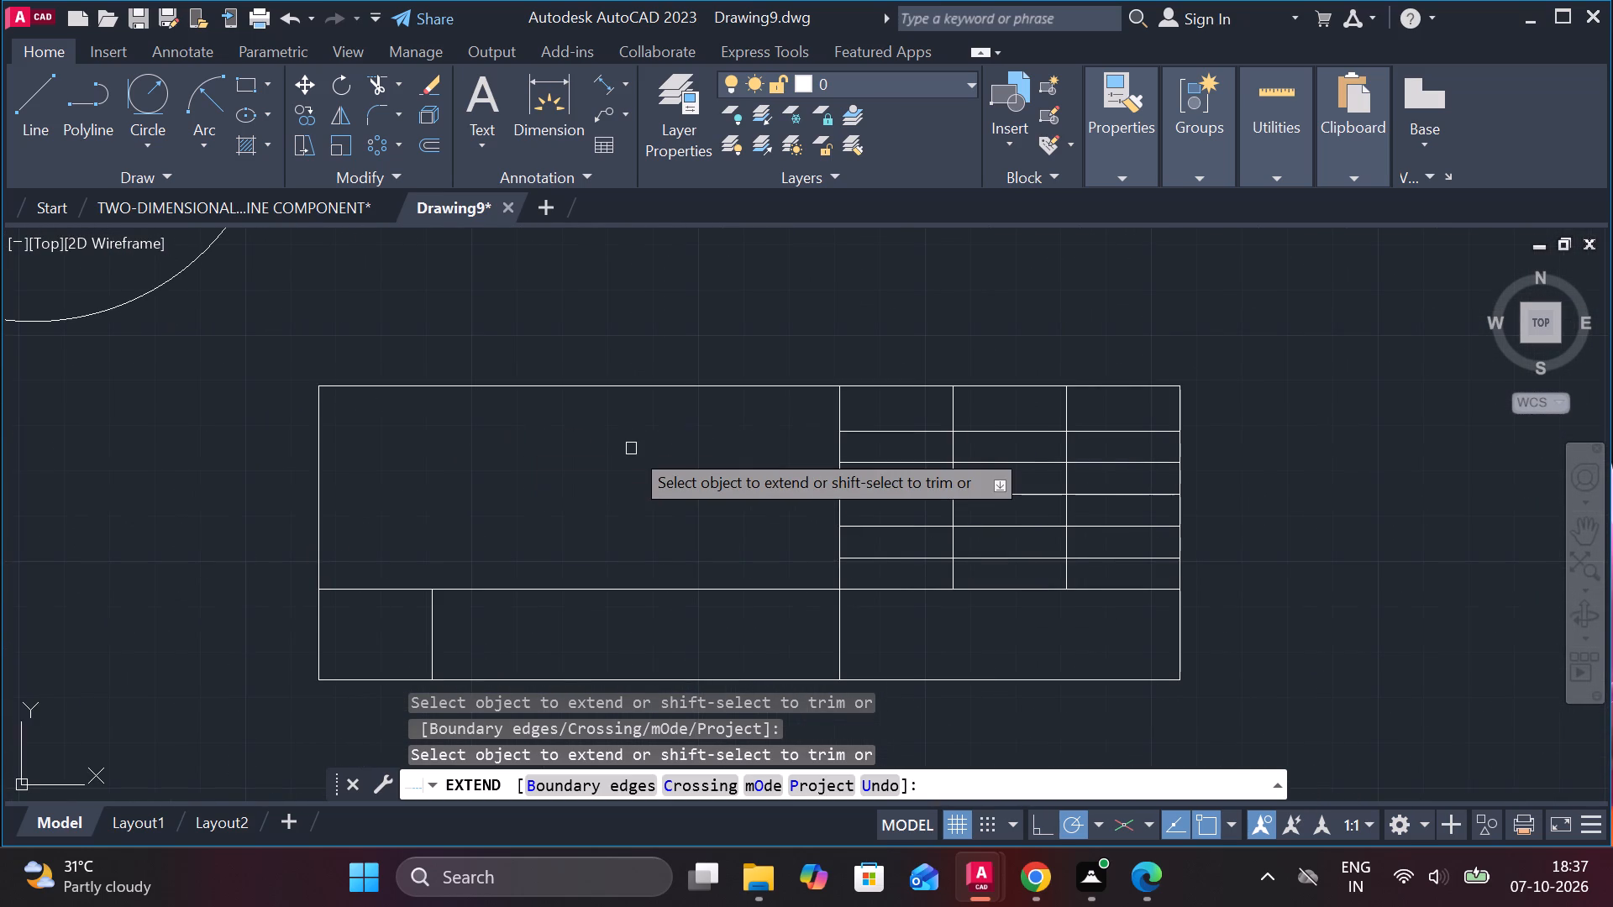
key(Escape)
Add centred multiline text DESIGNED in the second row of the first 25-wide column.
key(m)
key(t)
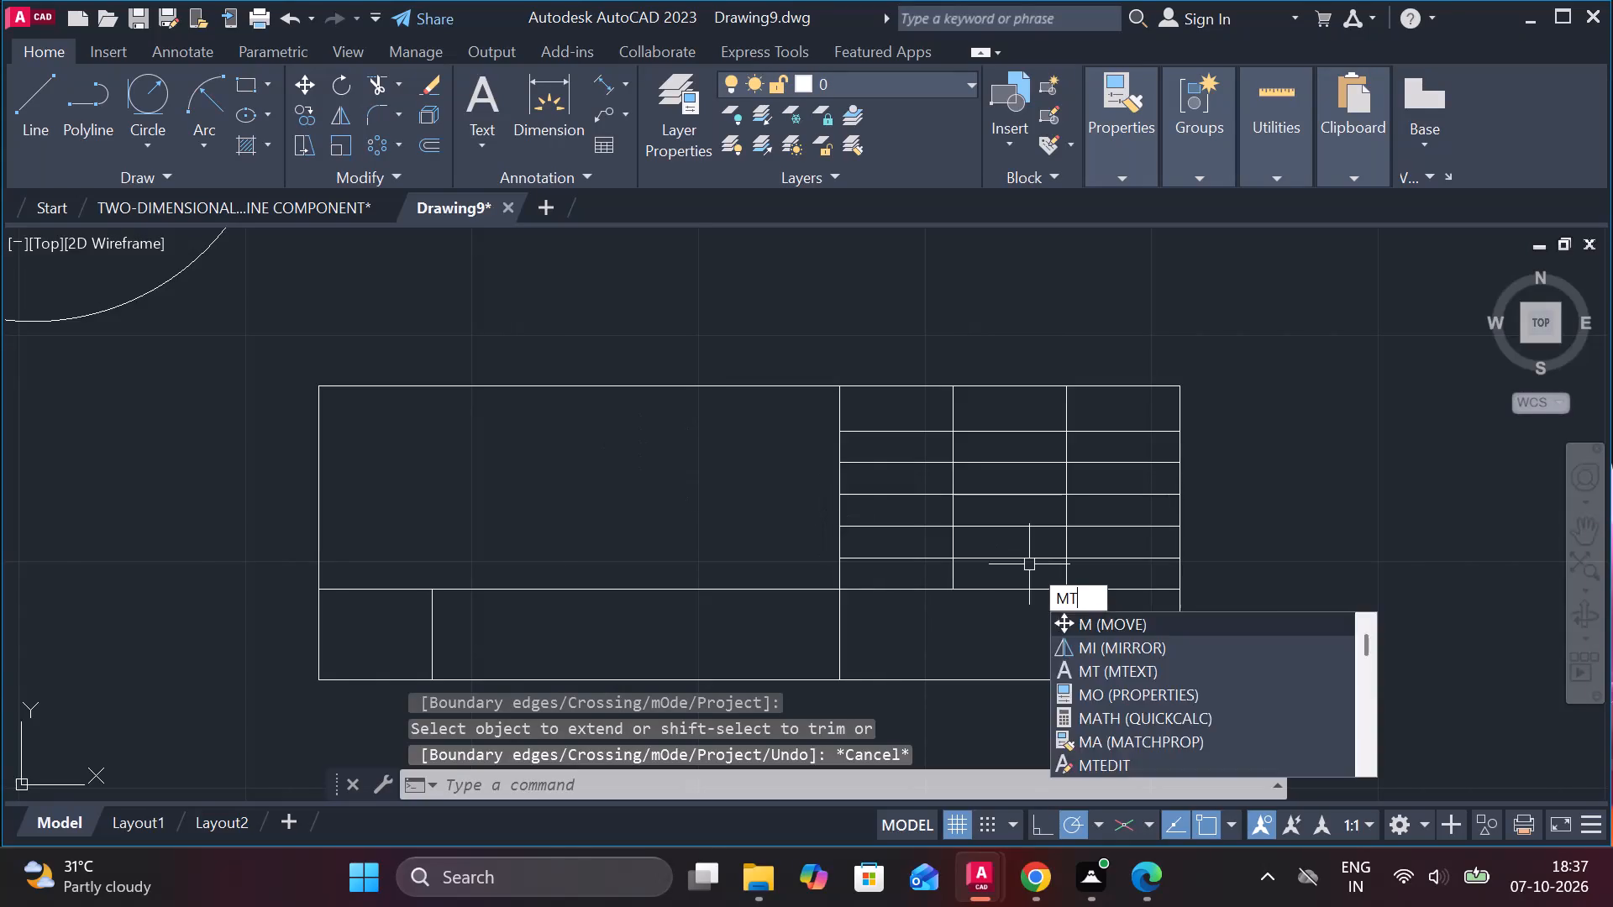
key(Return)
scroll(1029, 564, up, 2)
middle_drag(944, 443, 1051, 585)
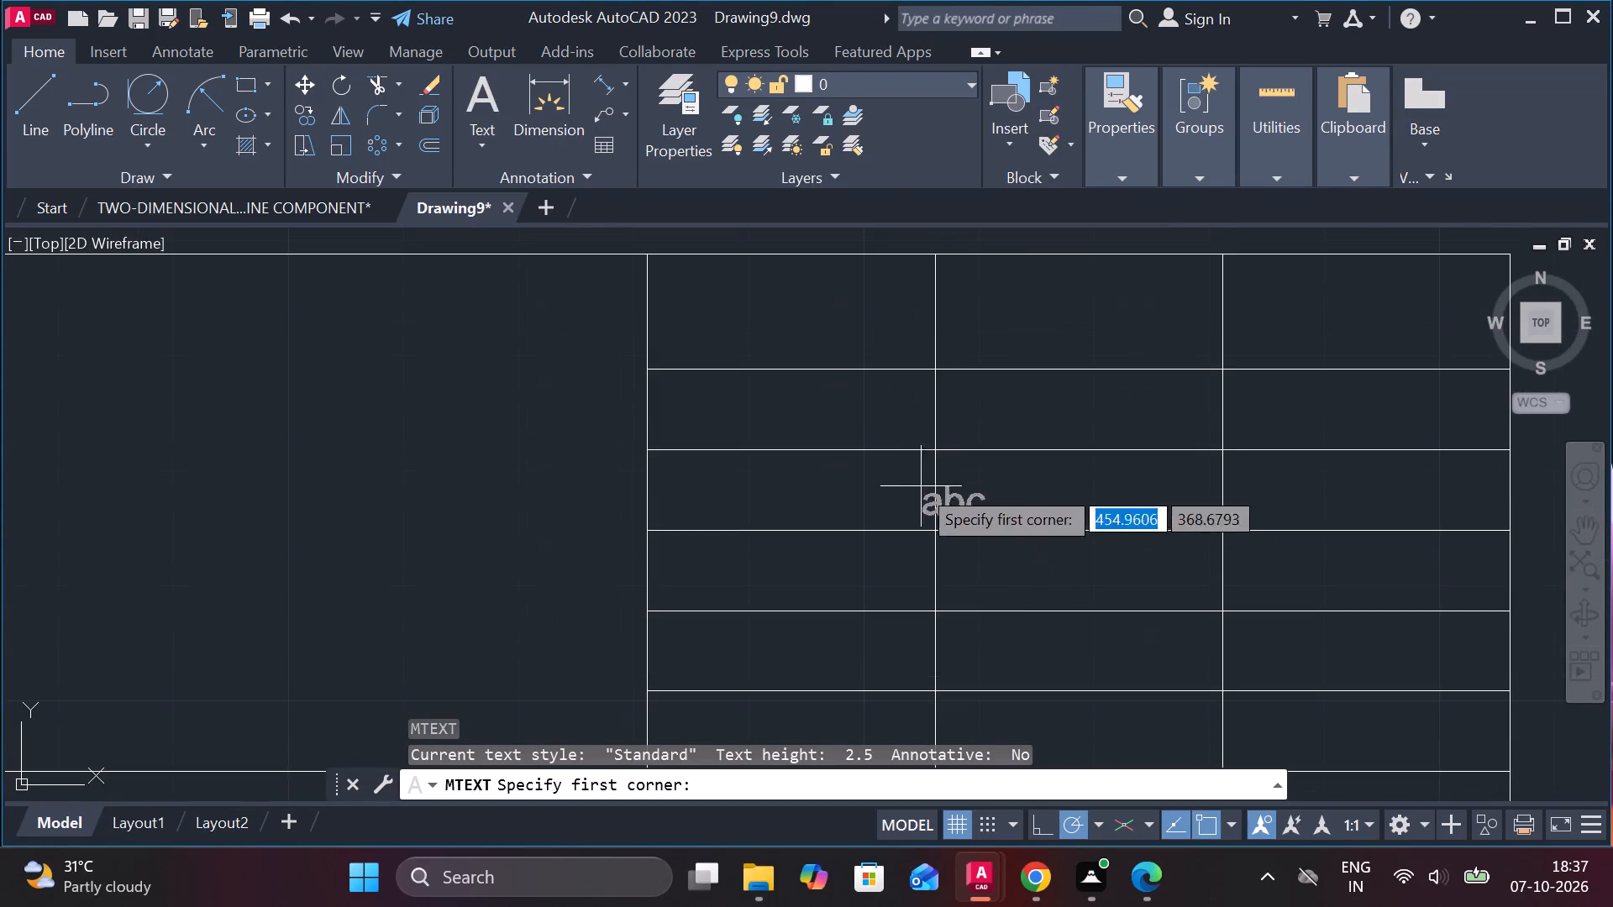
middle_drag(920, 375, 1048, 545)
middle_drag(847, 590, 843, 495)
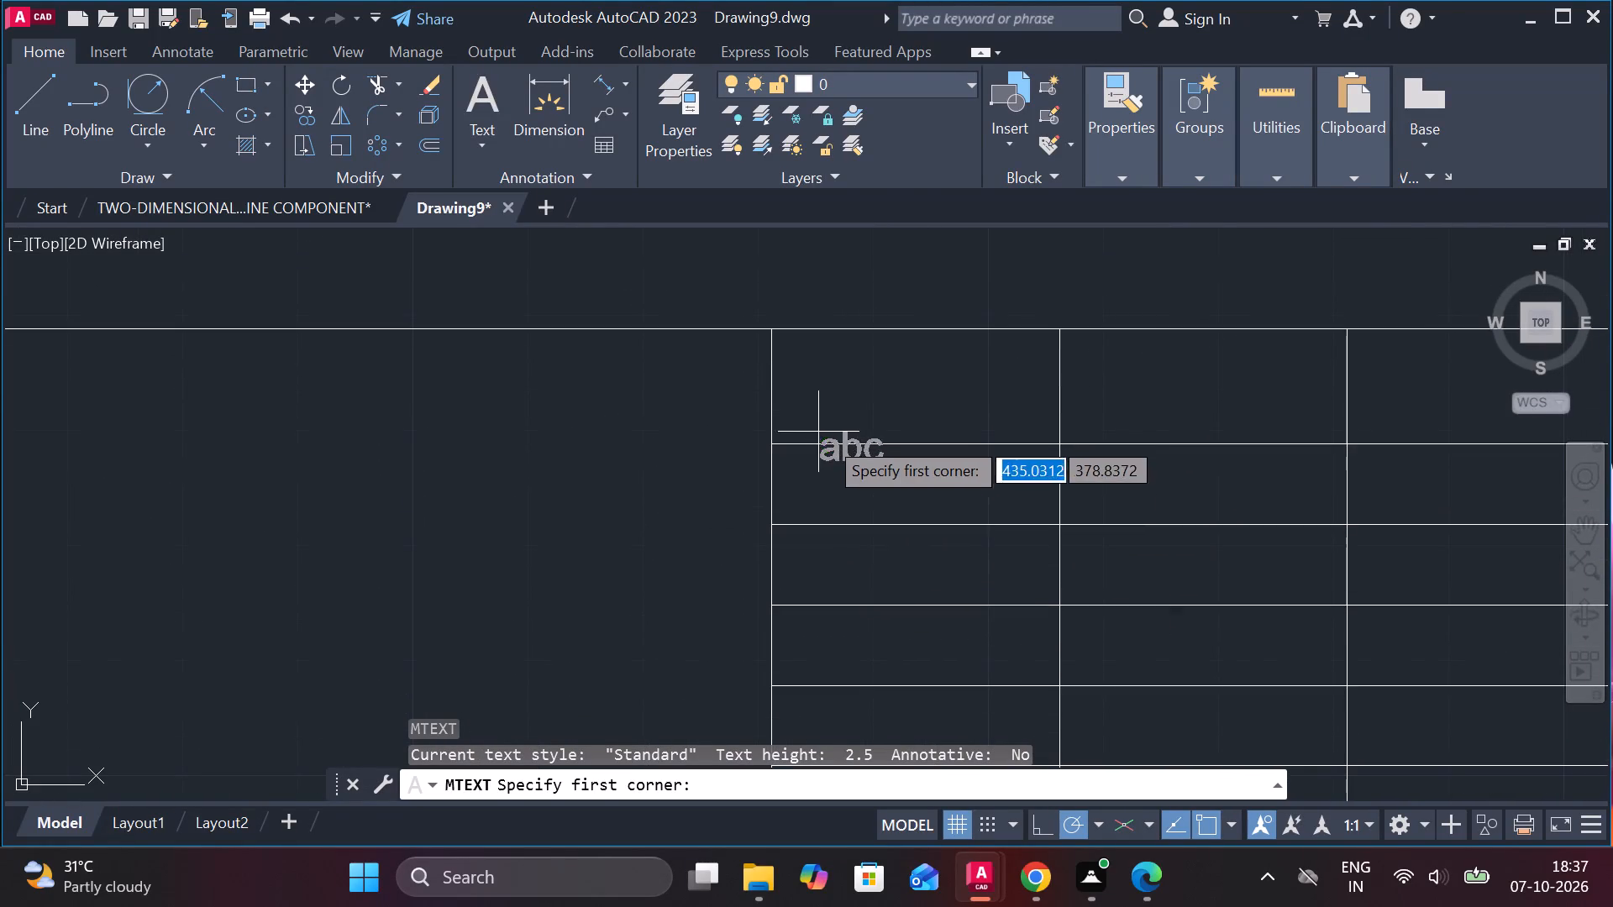
scroll(827, 475, up, 2)
click(753, 430)
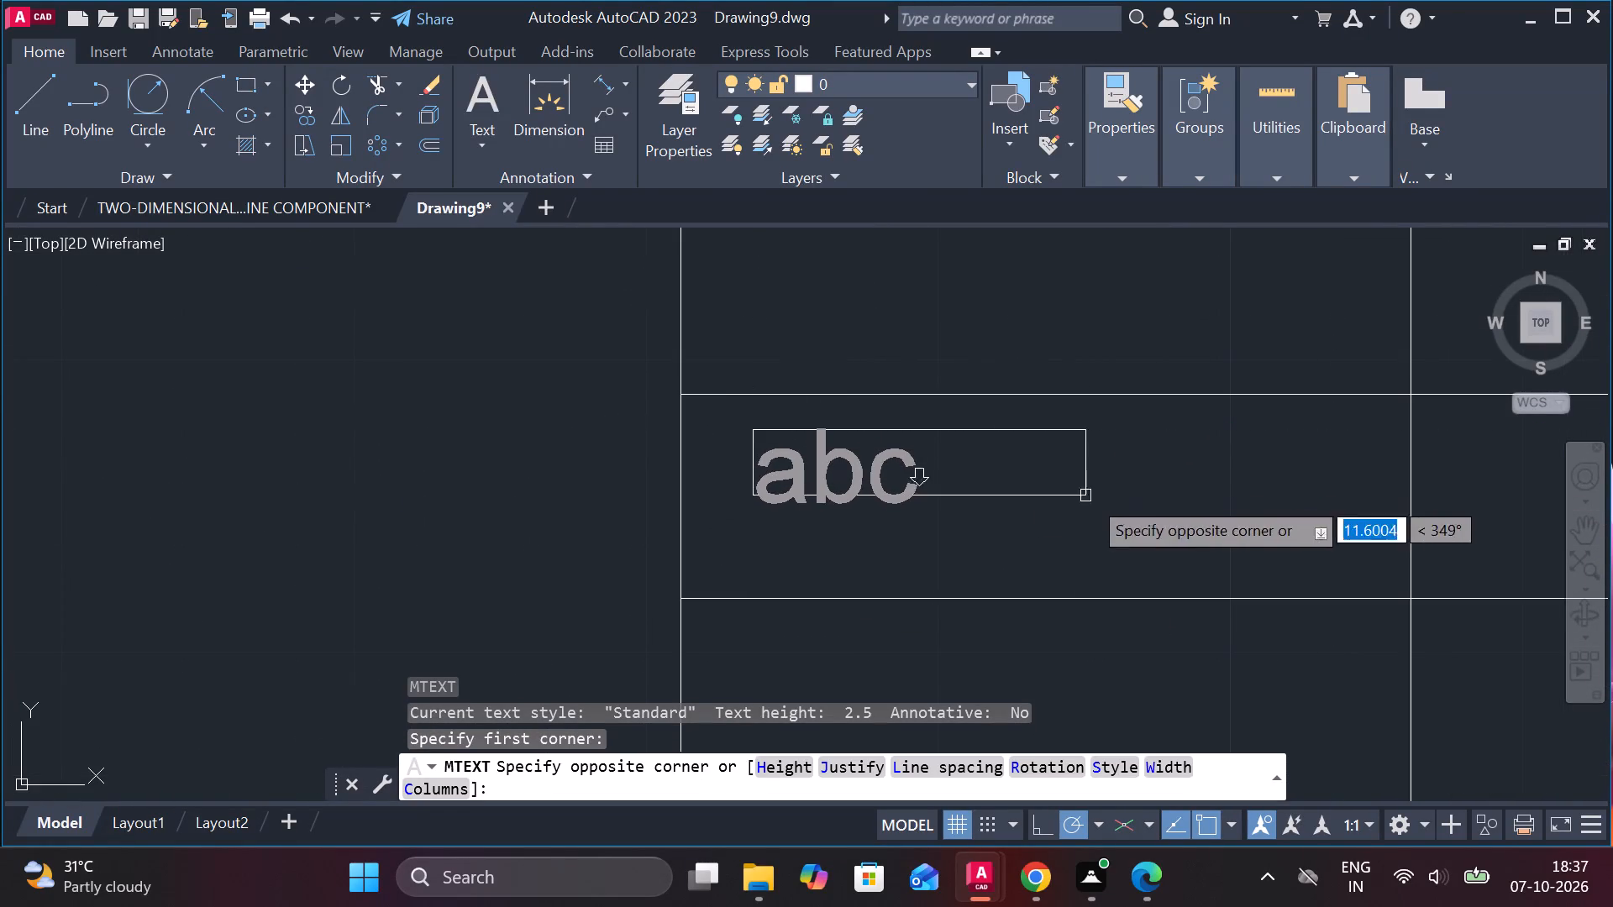
click(1295, 547)
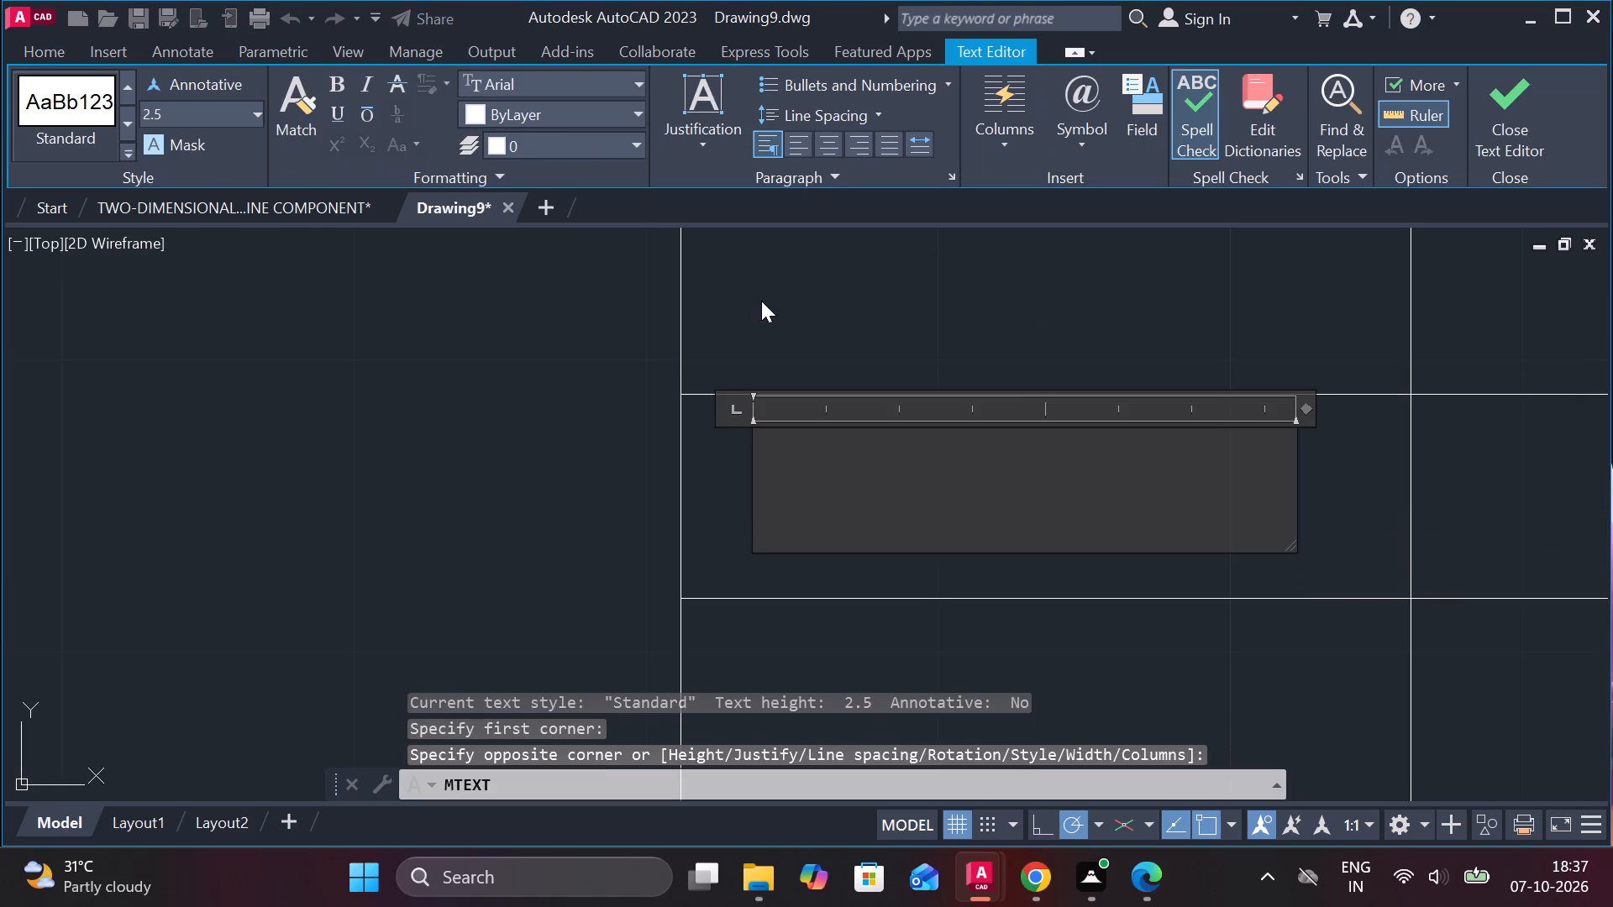
click(833, 134)
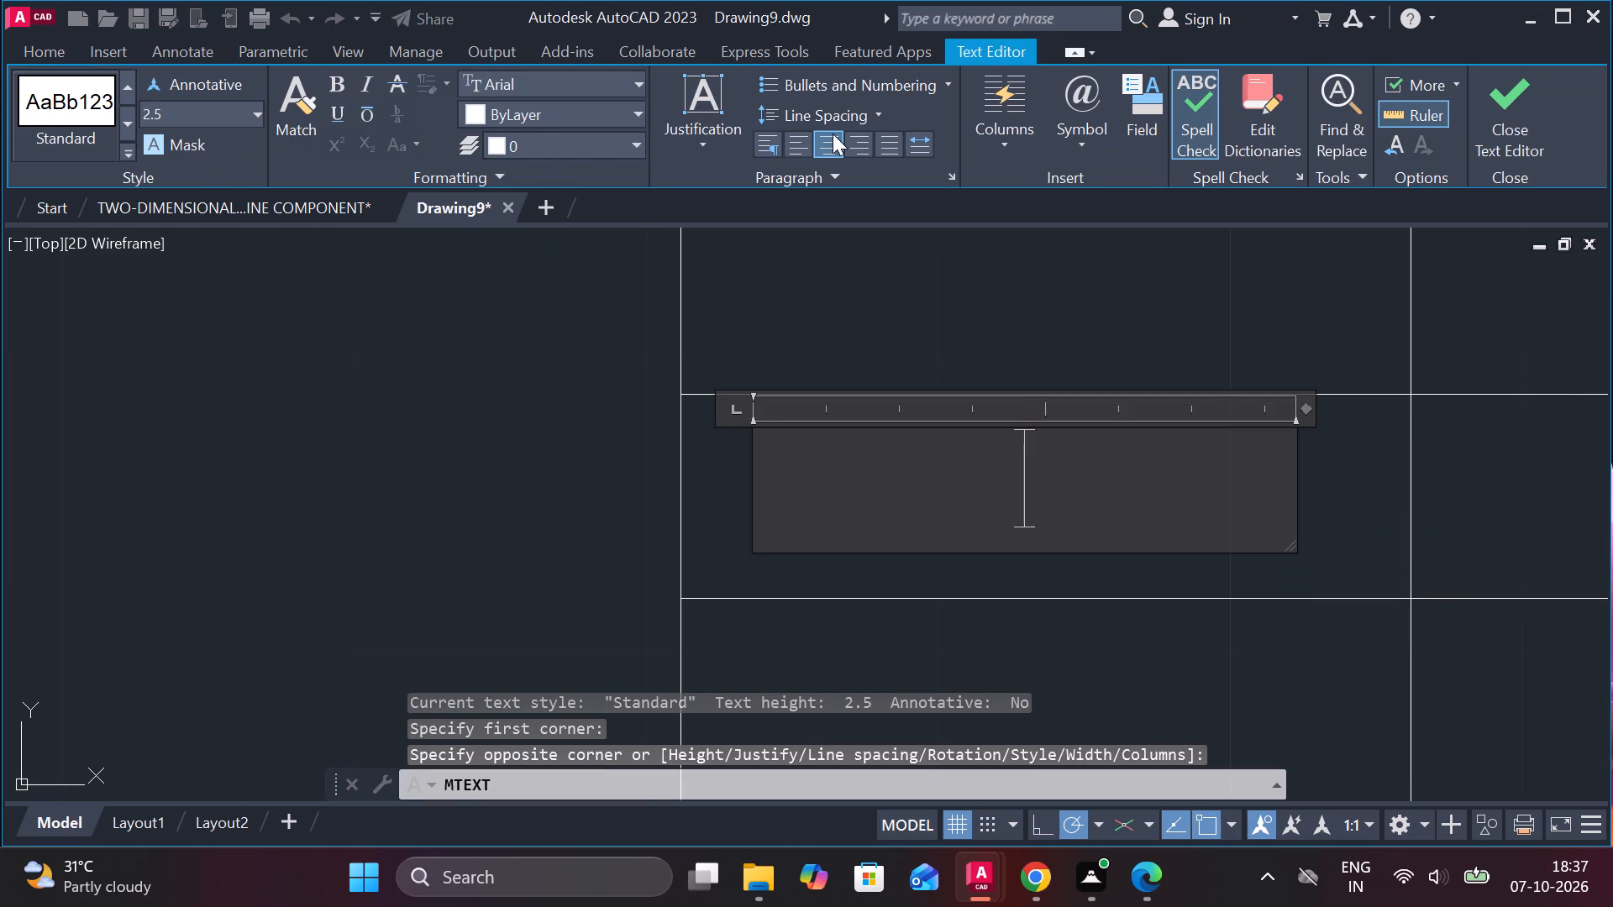
text(DESI)
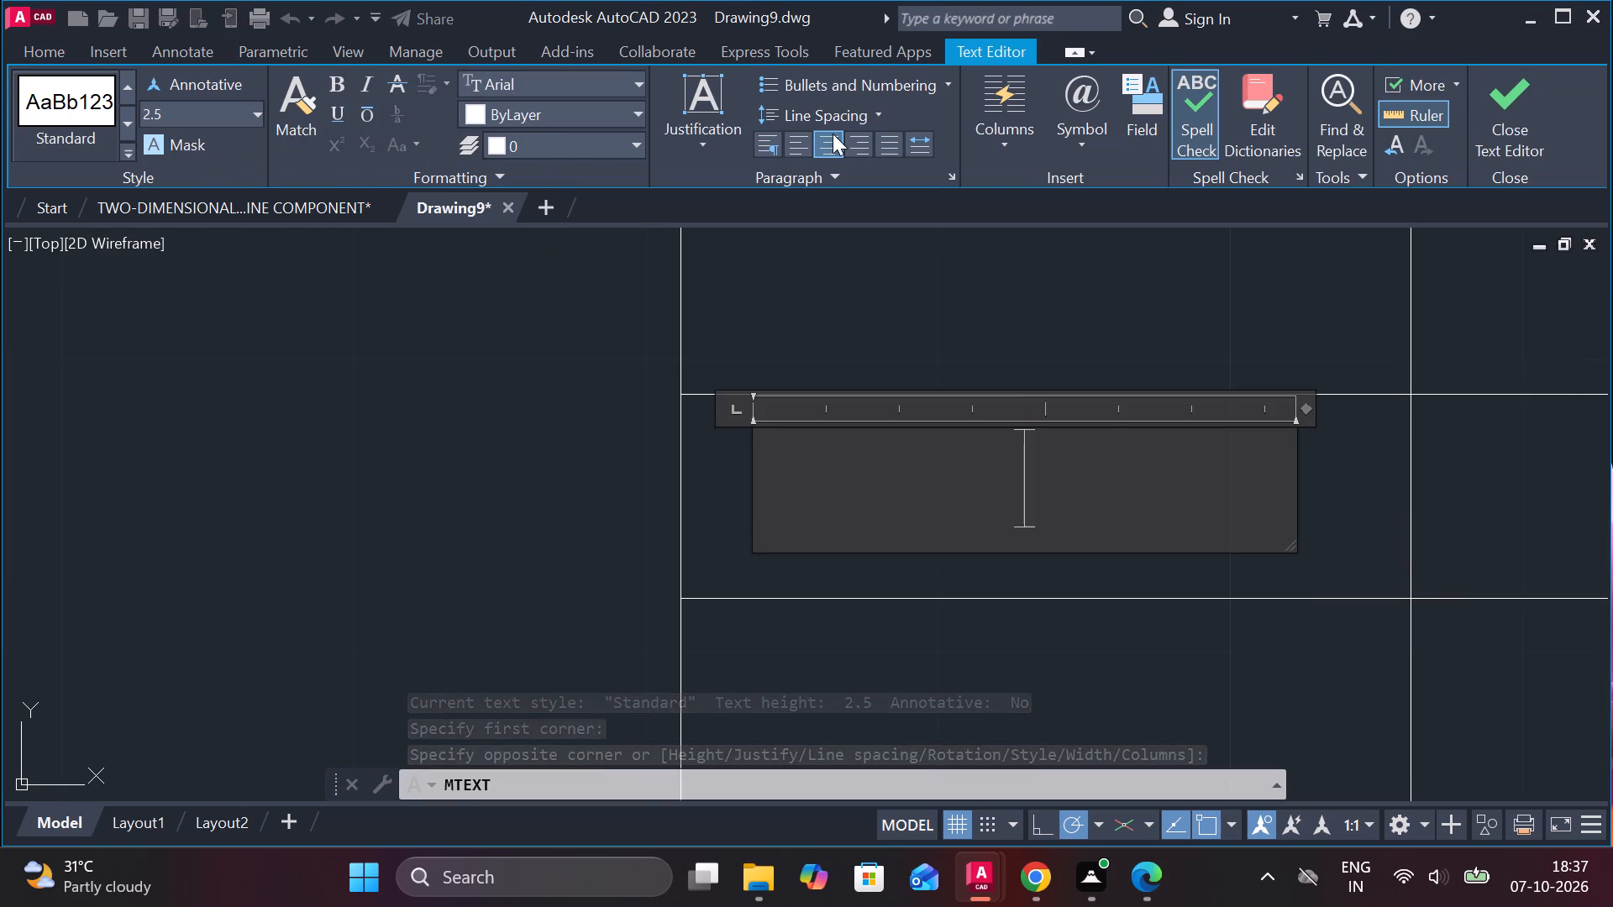
click(971, 451)
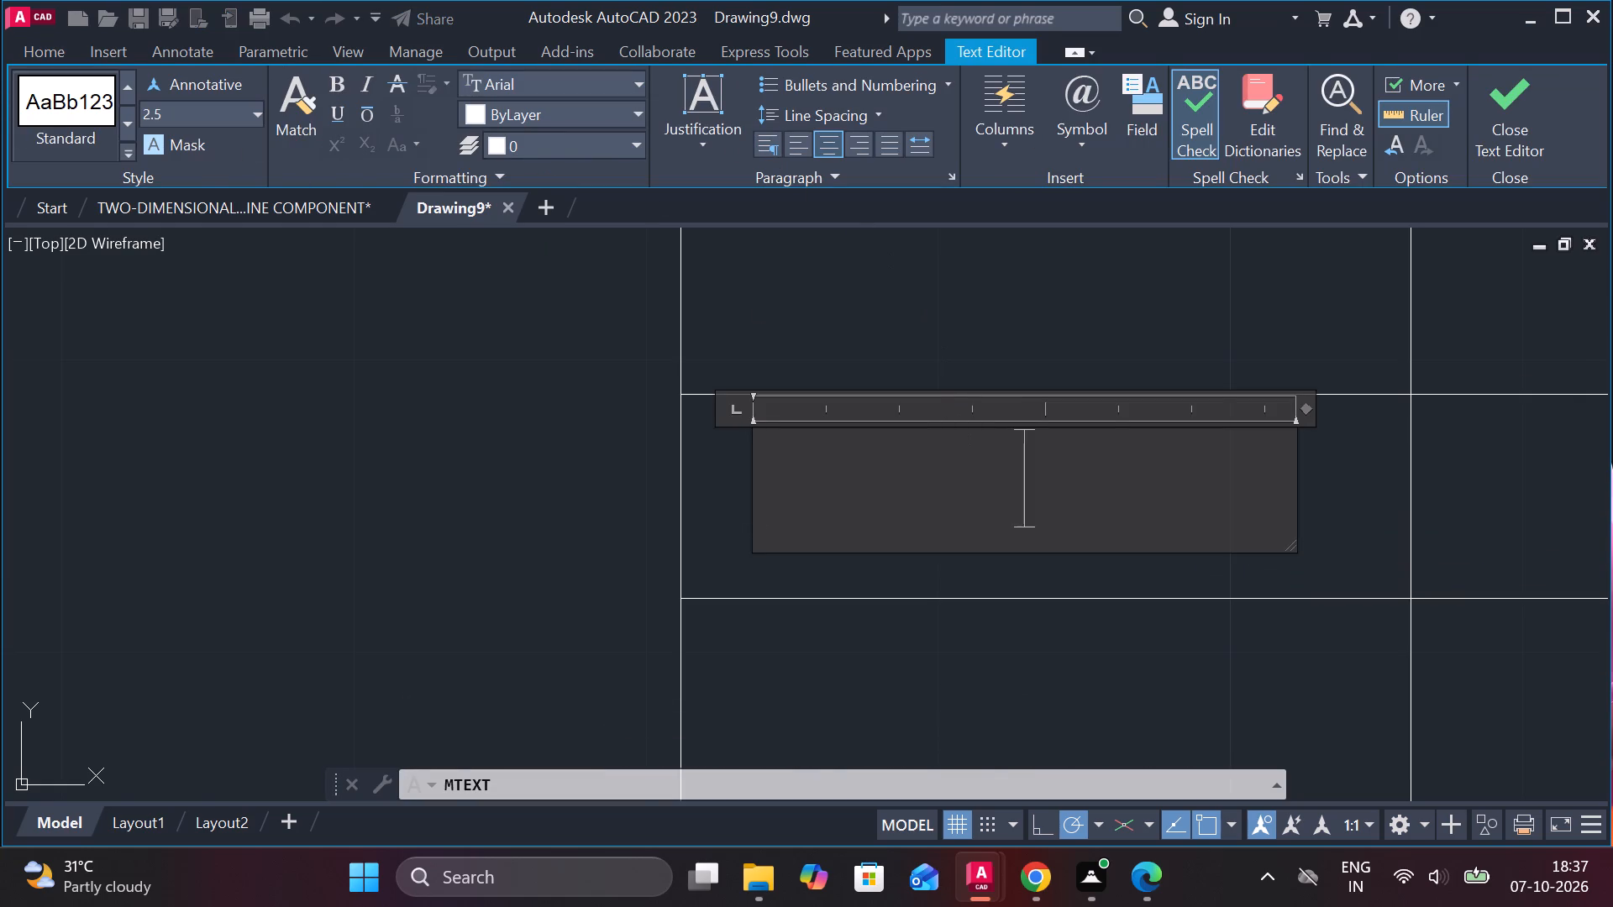
text(DES)
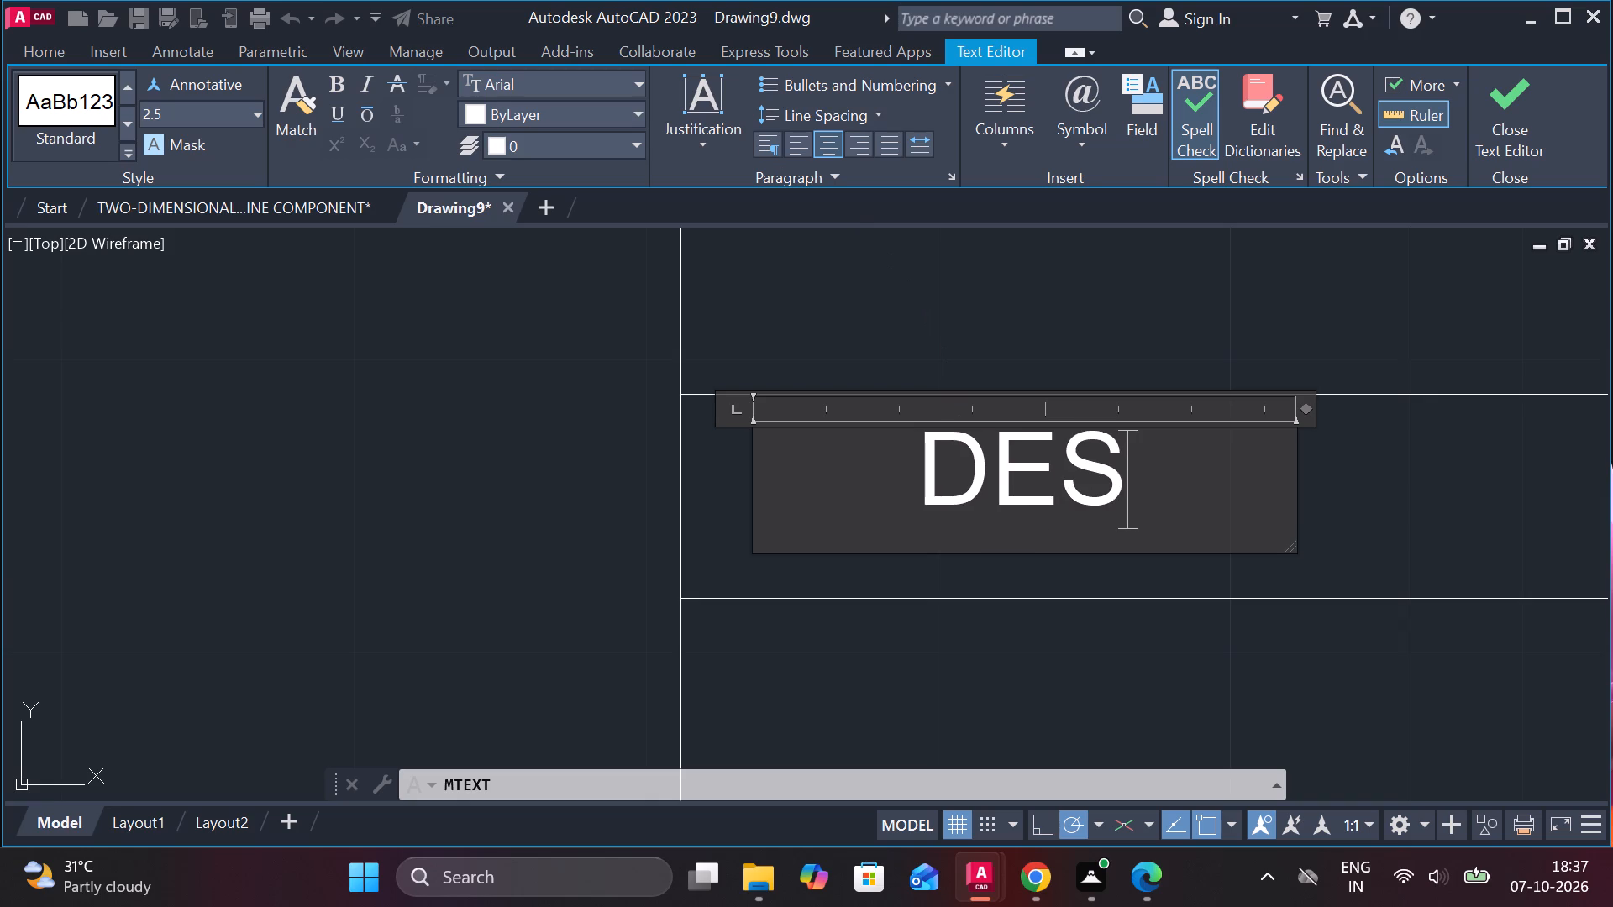
text(IGNED)
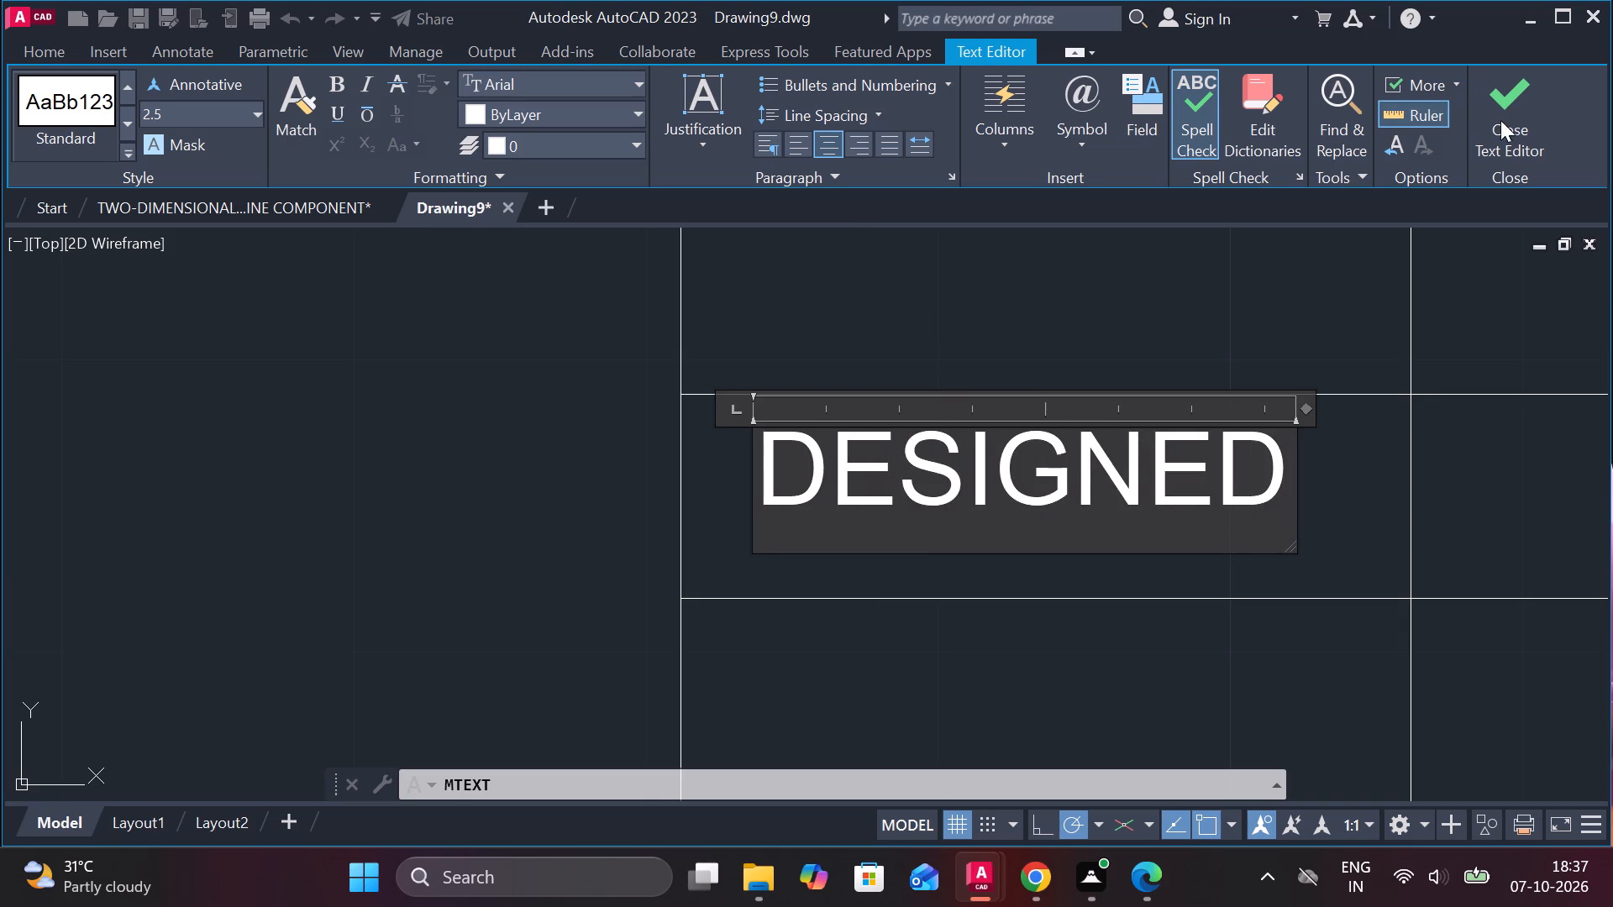
click(1505, 120)
Copy the DESIGNED text straight down into the third, fourth, fifth and sixth rows of the first 25-wide column.
click(1116, 468)
text(CO)
key(Return)
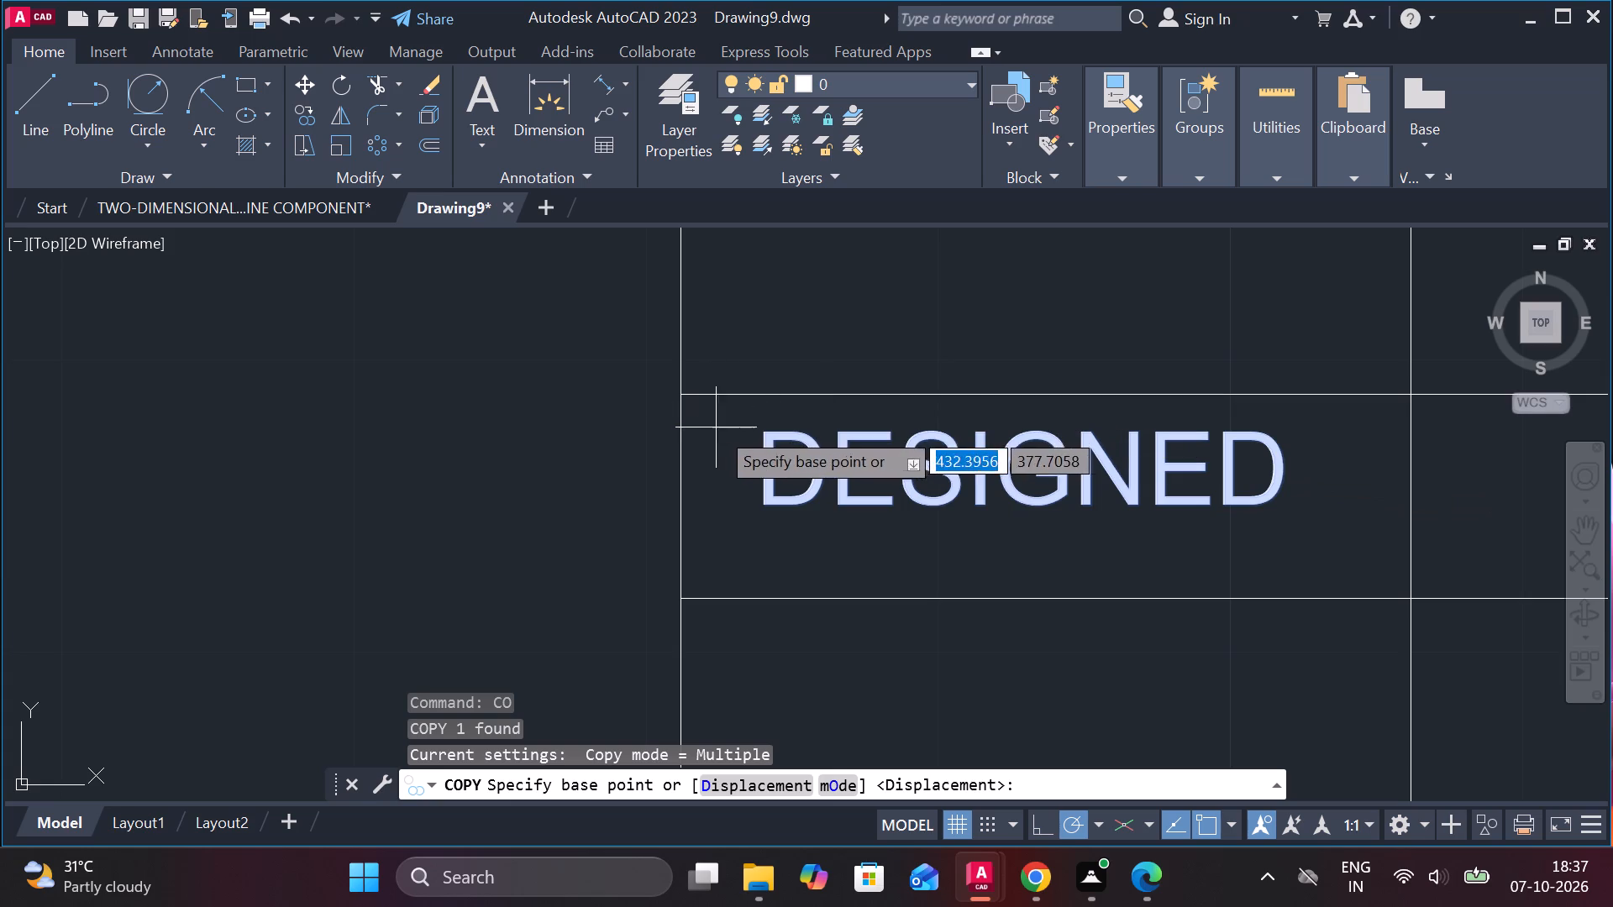
click(760, 435)
middle_drag(775, 516, 755, 345)
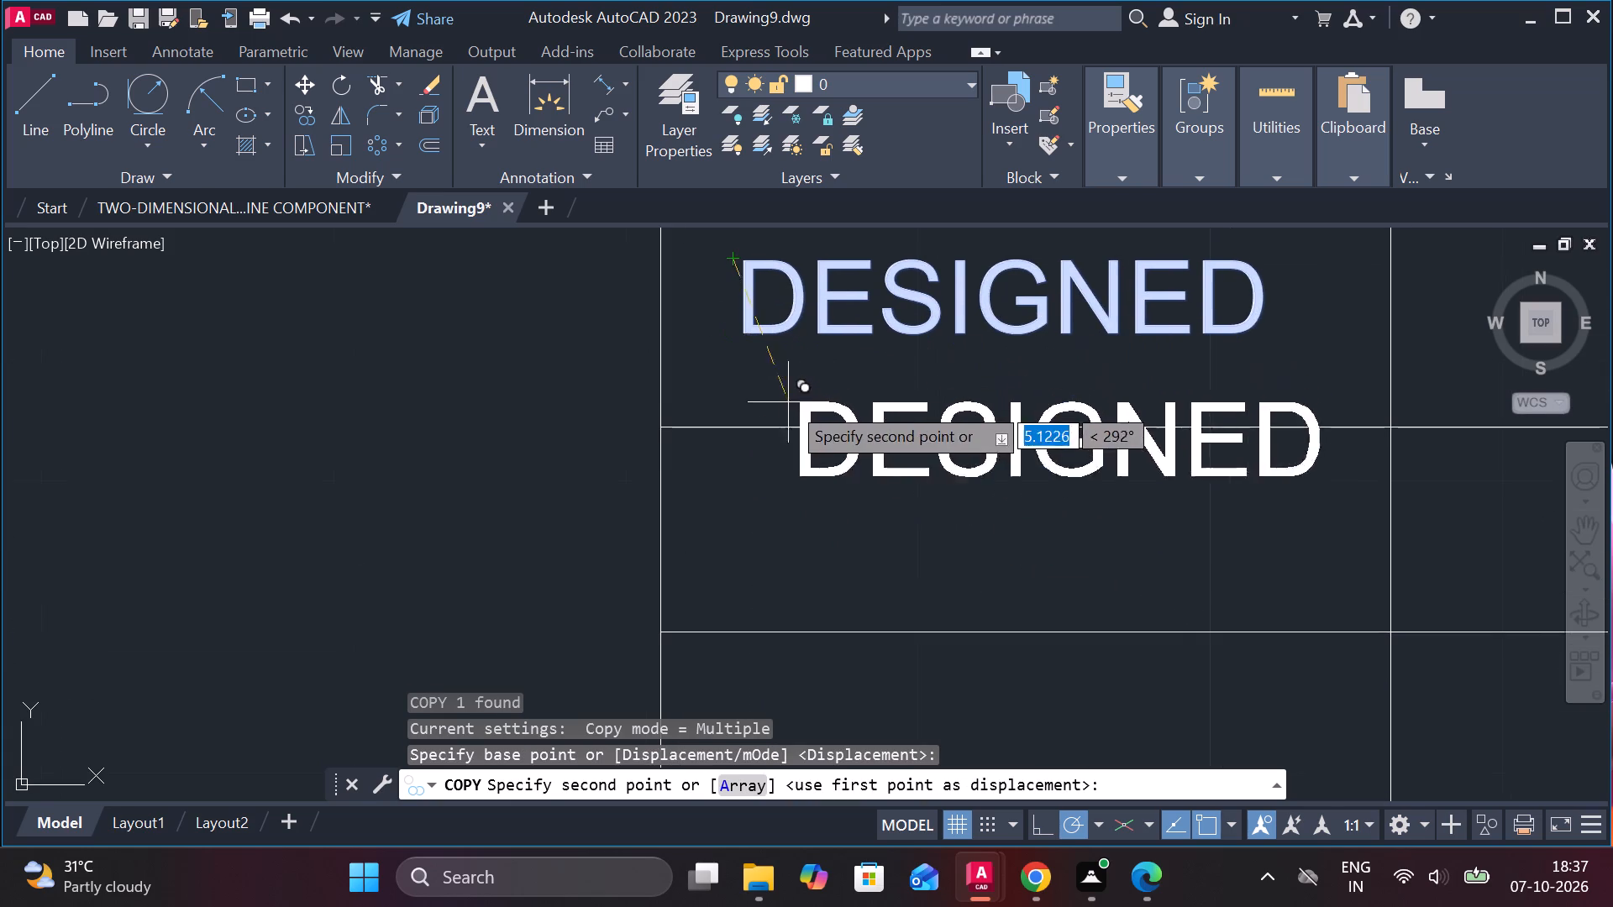
click(716, 490)
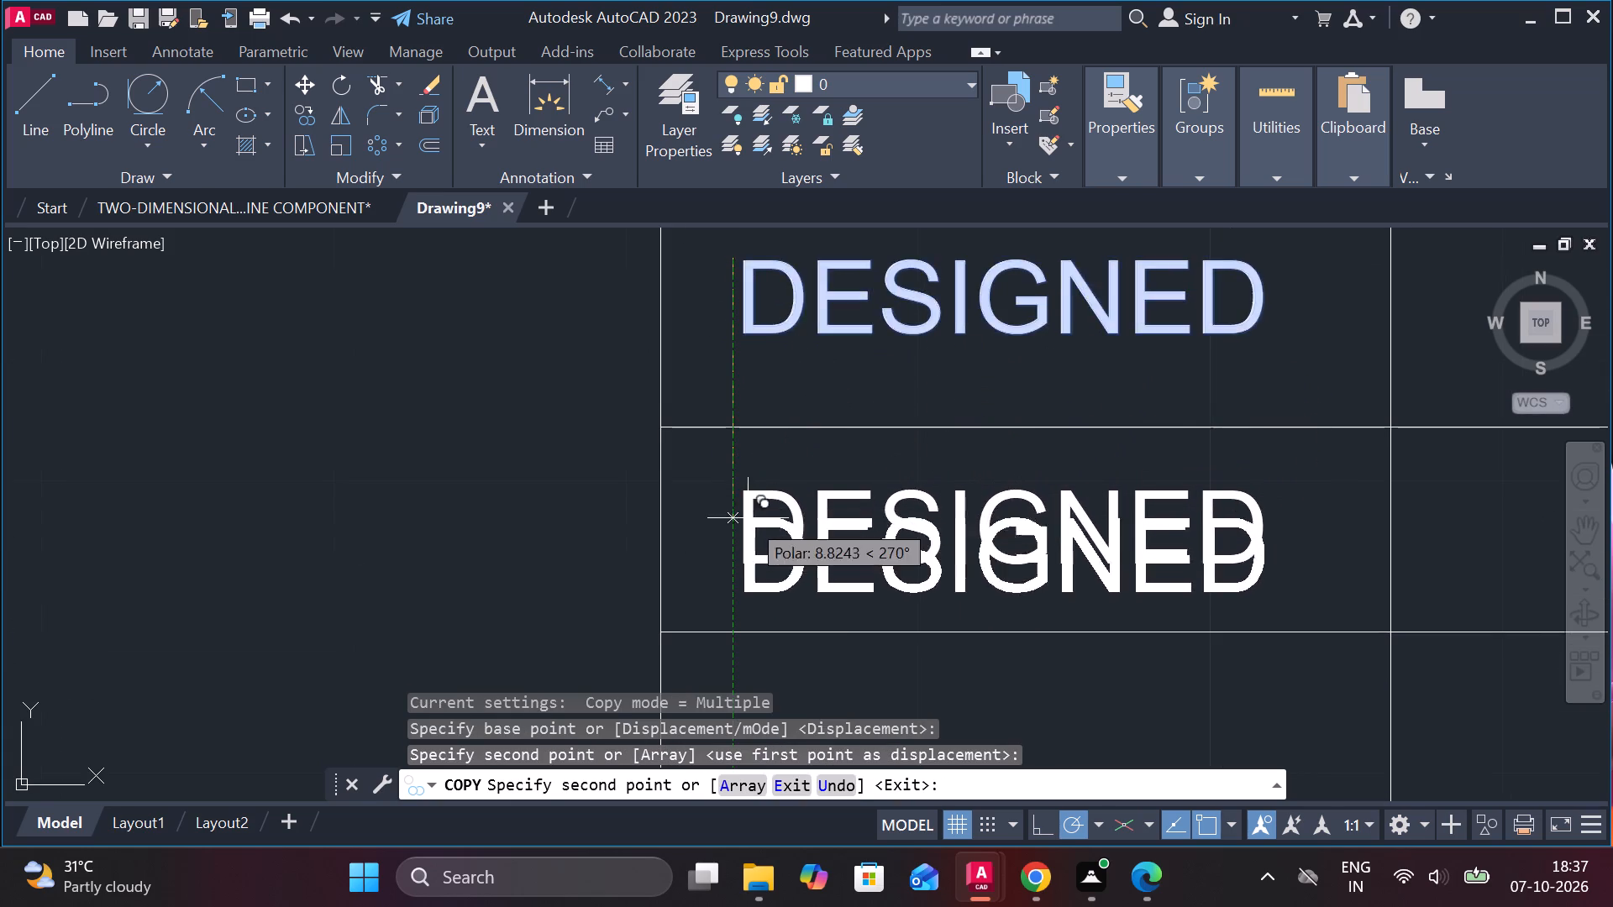
scroll(748, 523, down, 2)
middle_drag(749, 526, 764, 351)
click(763, 412)
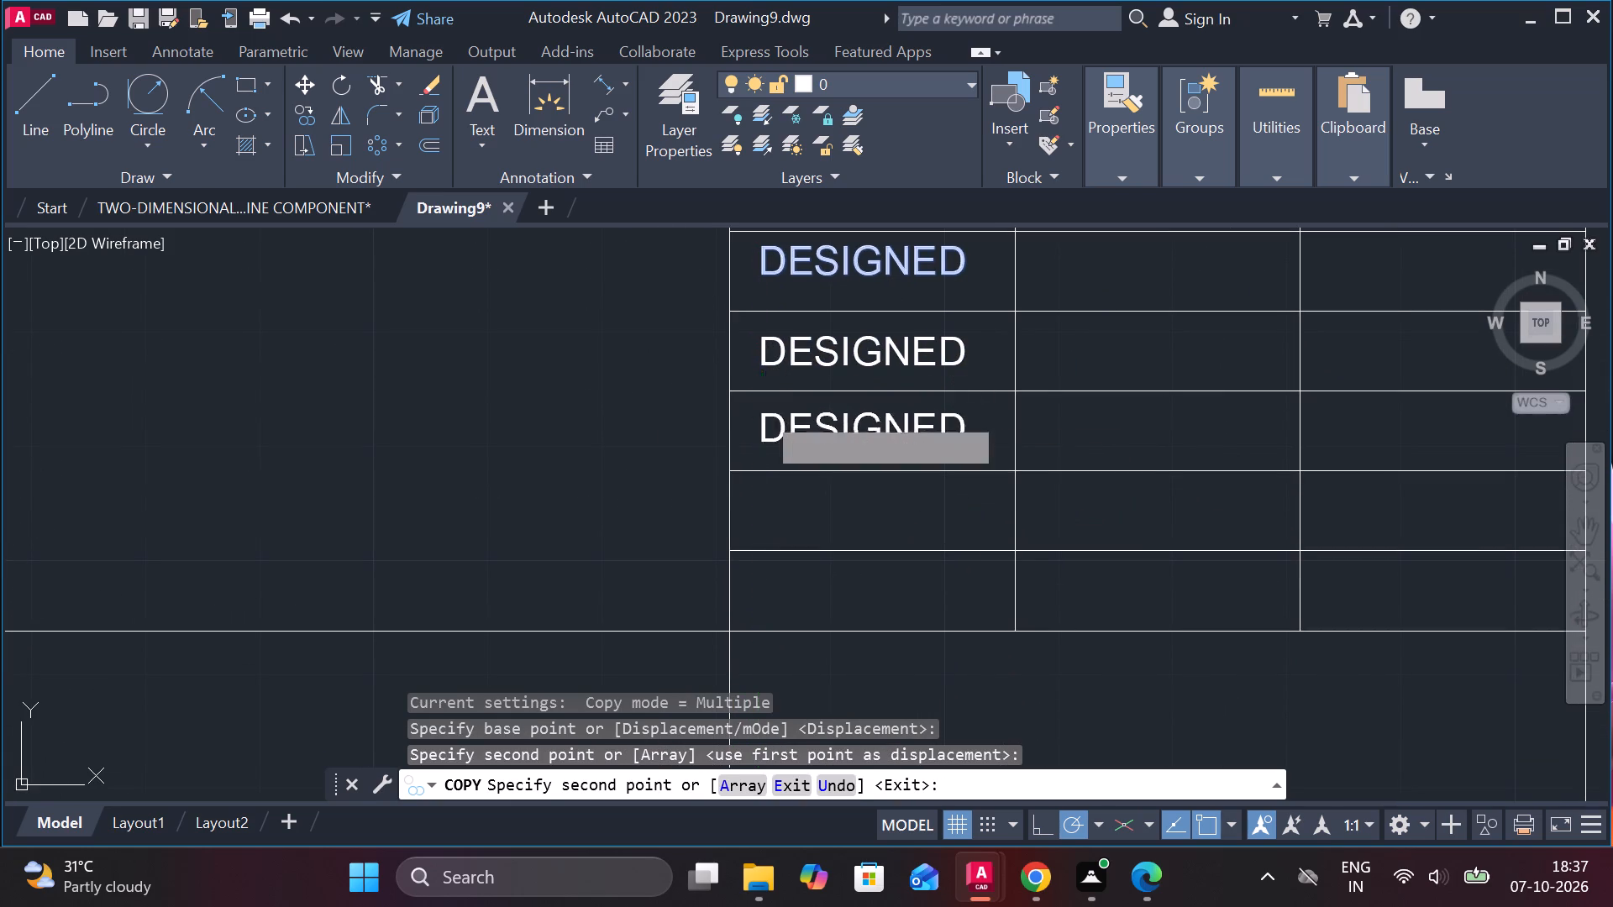
scroll(770, 493, up, 2)
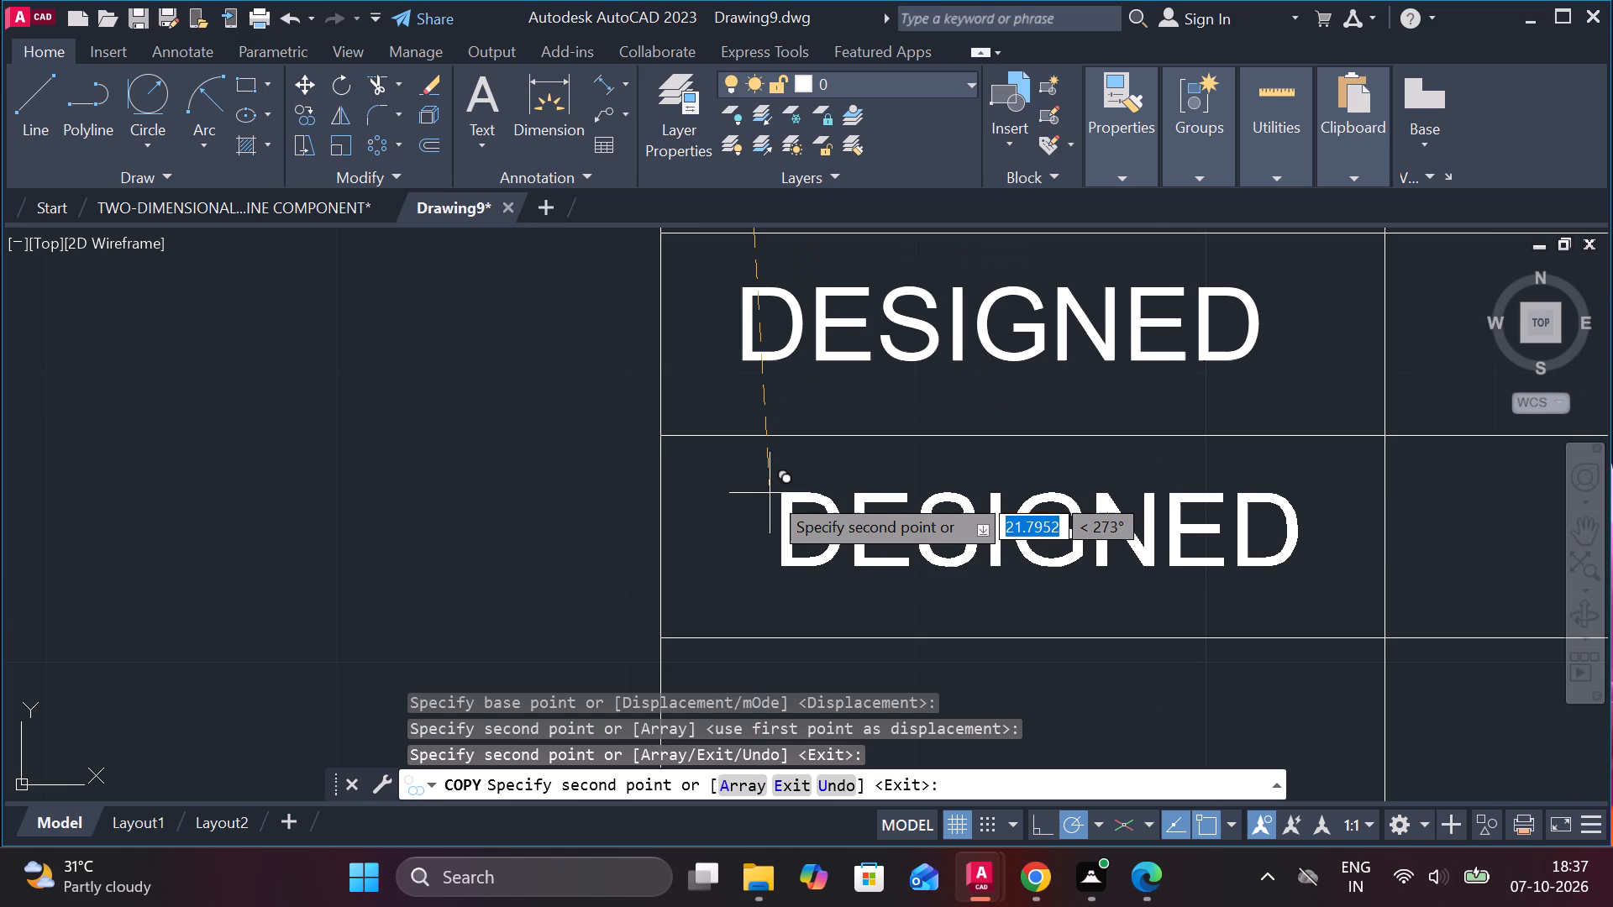
scroll(770, 493, up, 1)
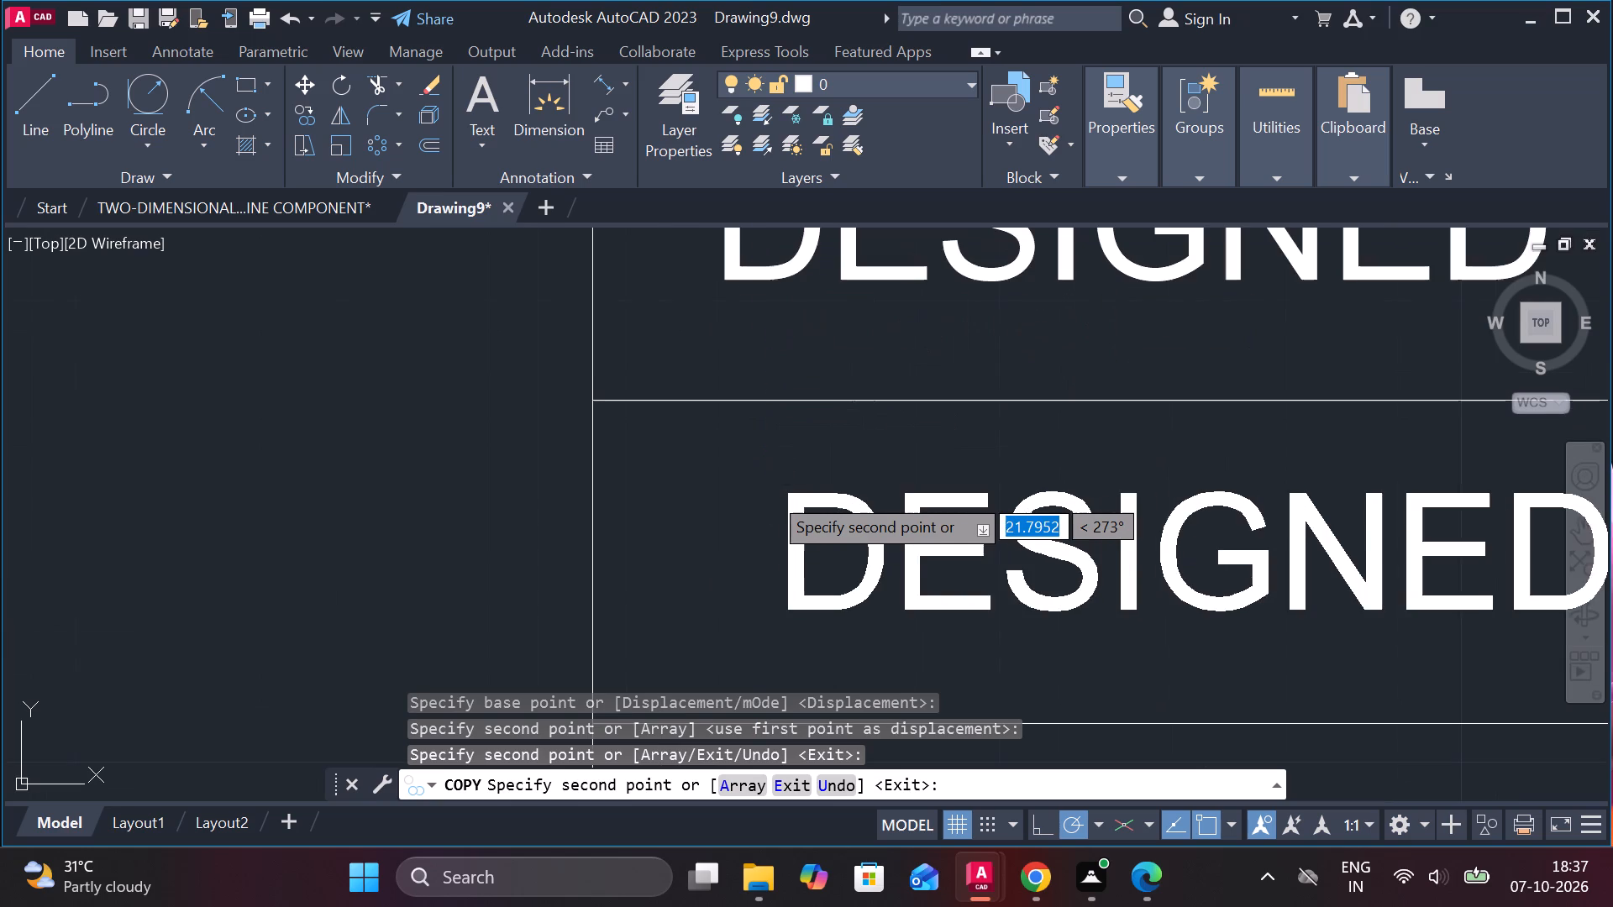
click(716, 487)
middle_drag(716, 443, 704, 296)
scroll(697, 297, down, 3)
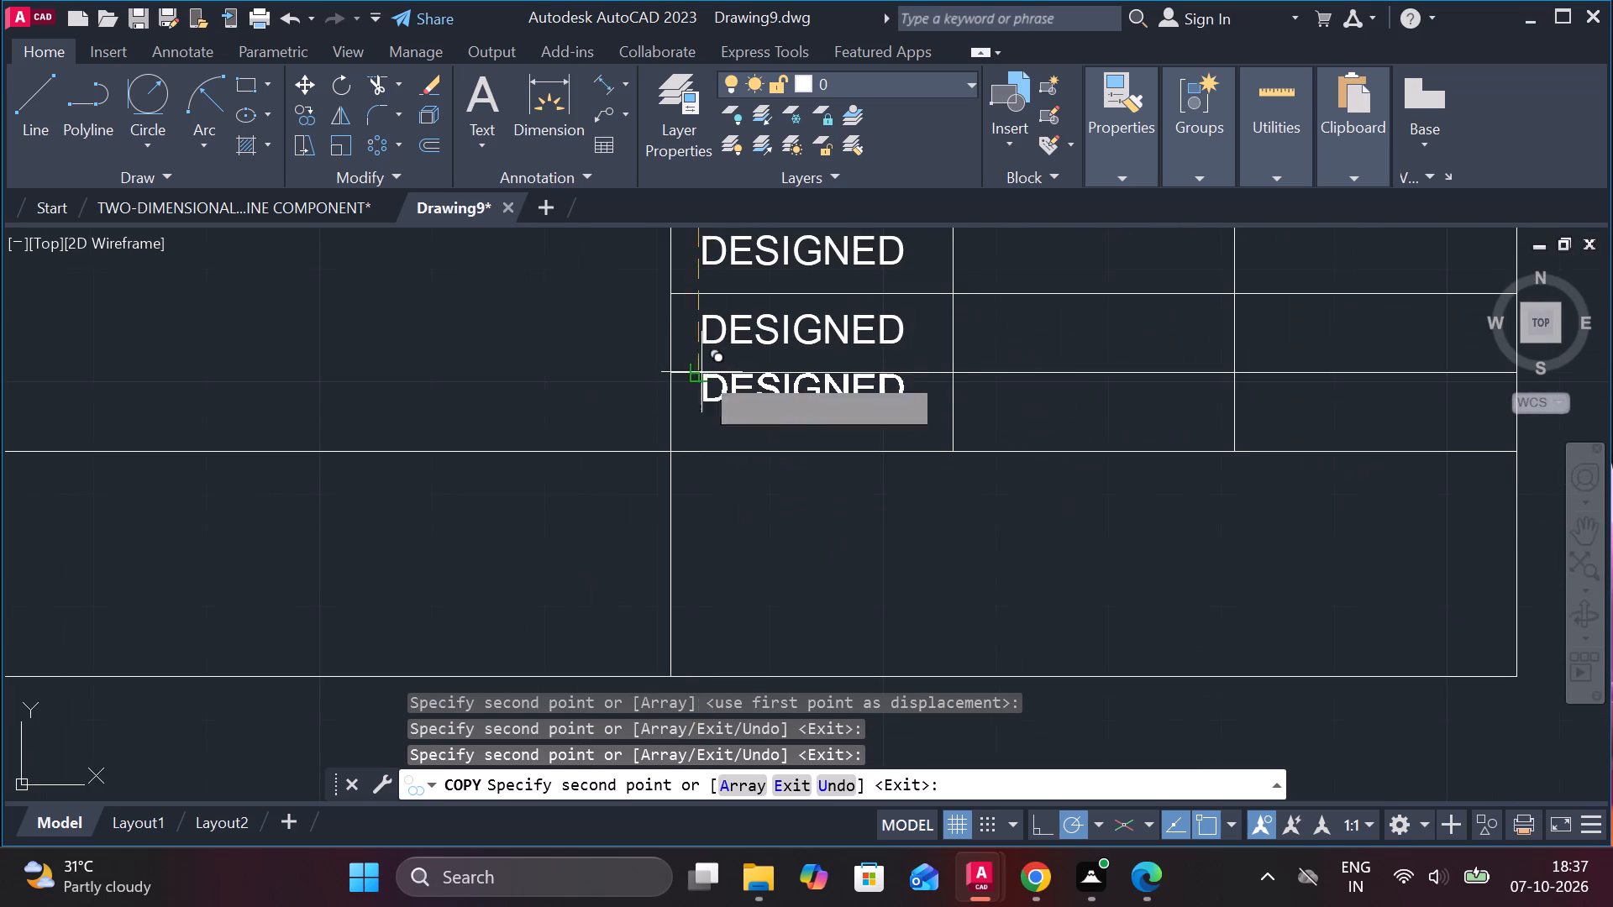
scroll(693, 389, up, 2)
click(689, 406)
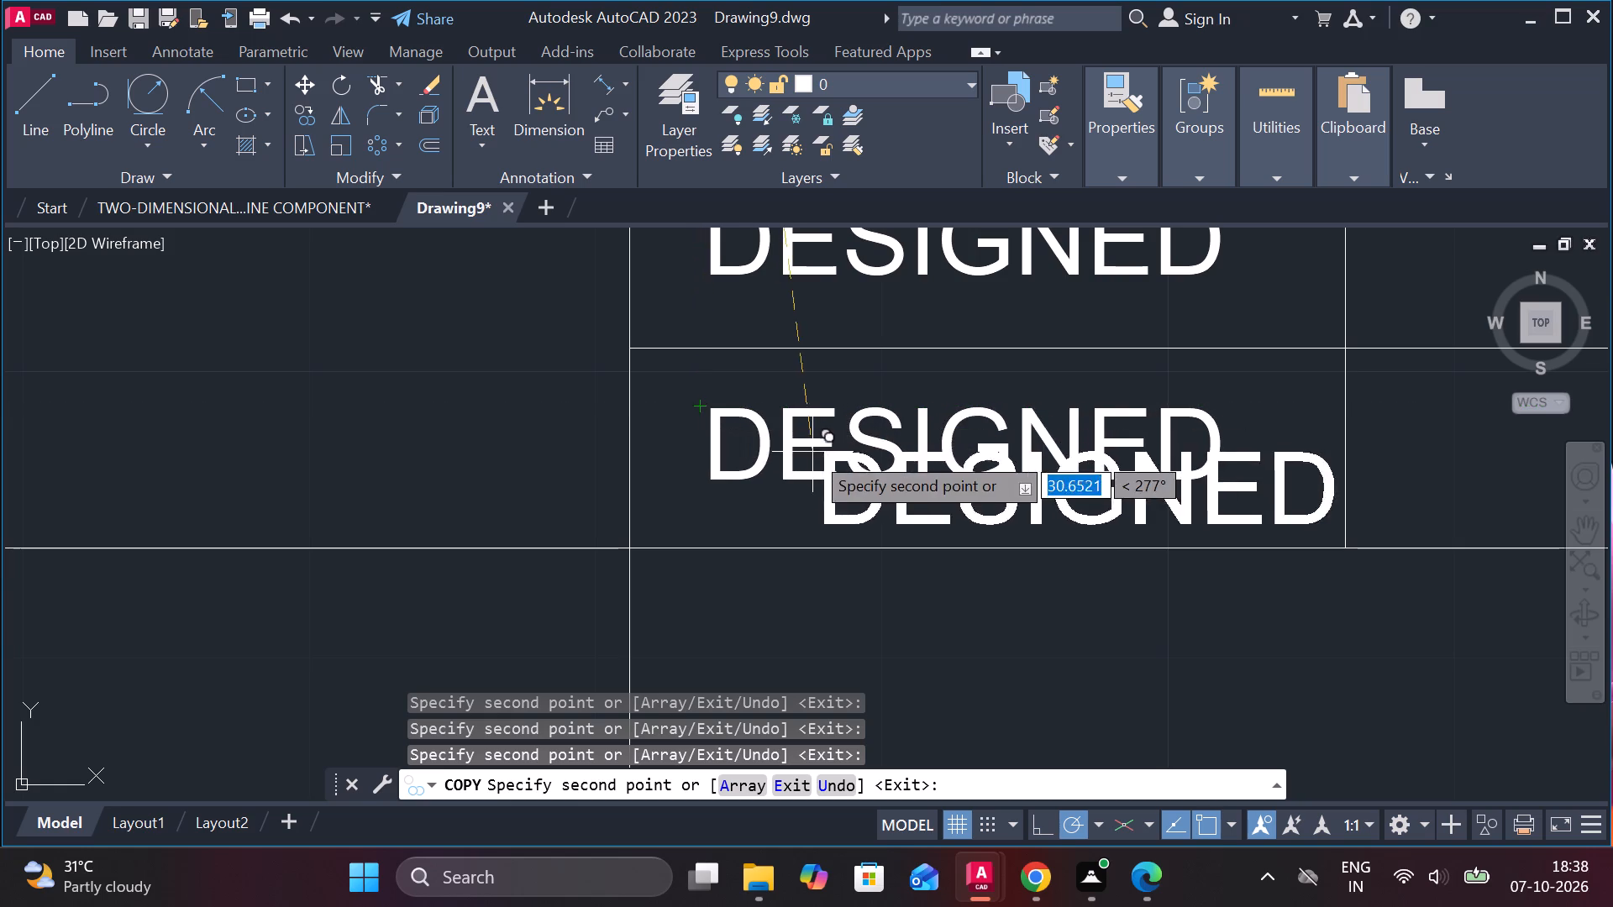
Place two more DESIGNED copies in the large cell below the three columns, near its upper left and lower right.
middle_drag(799, 452, 449, 547)
scroll(808, 457, down, 1)
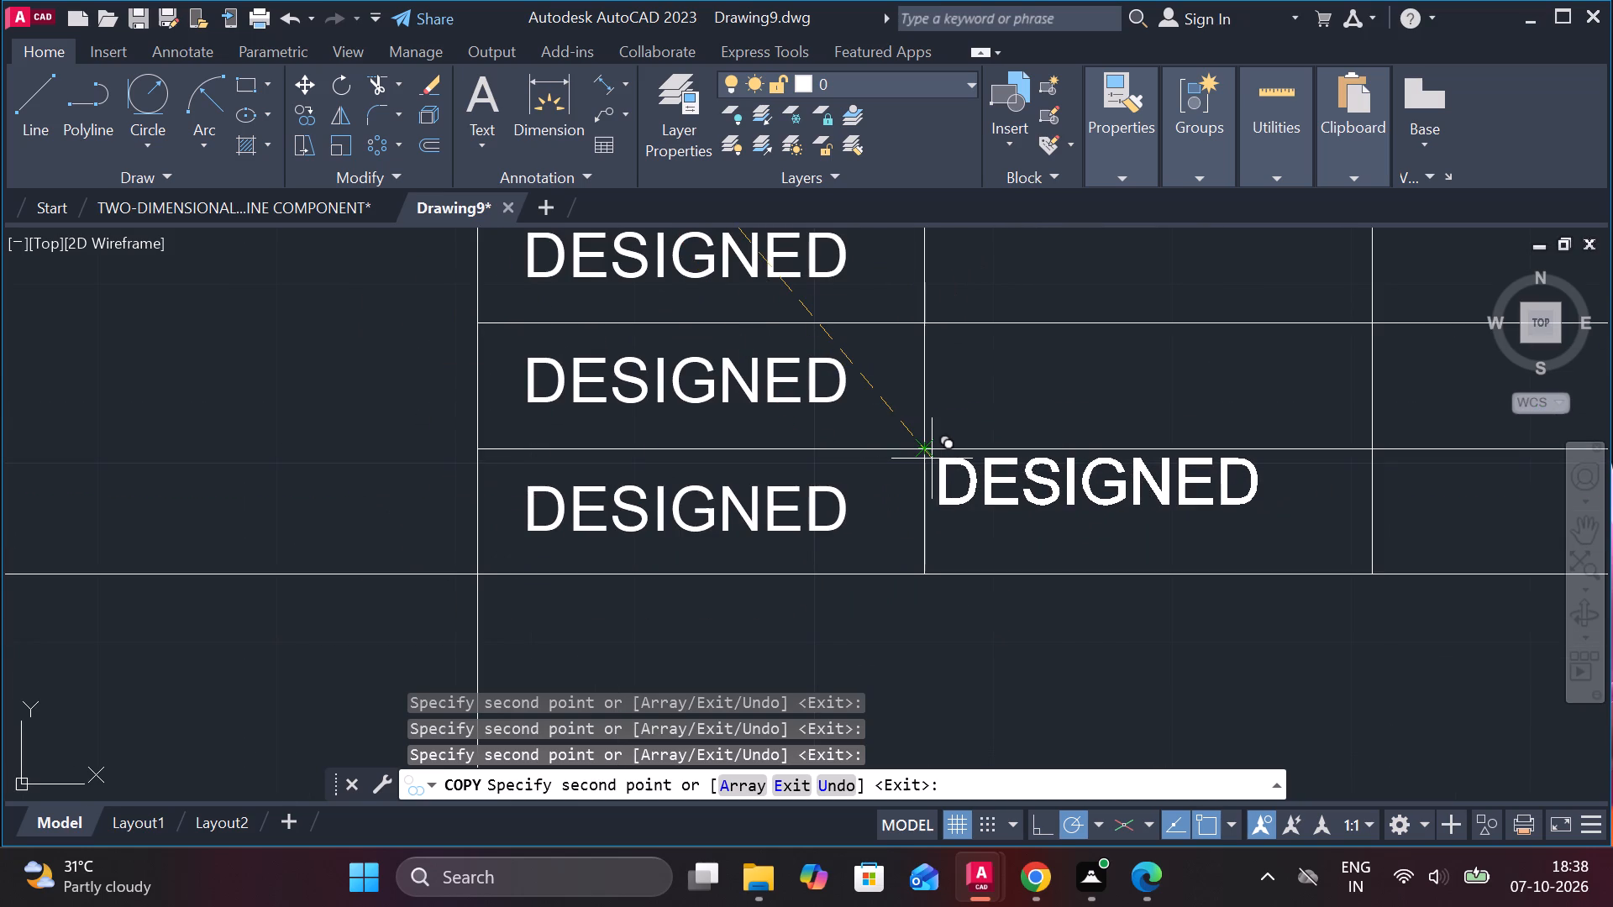
middle_click(933, 466)
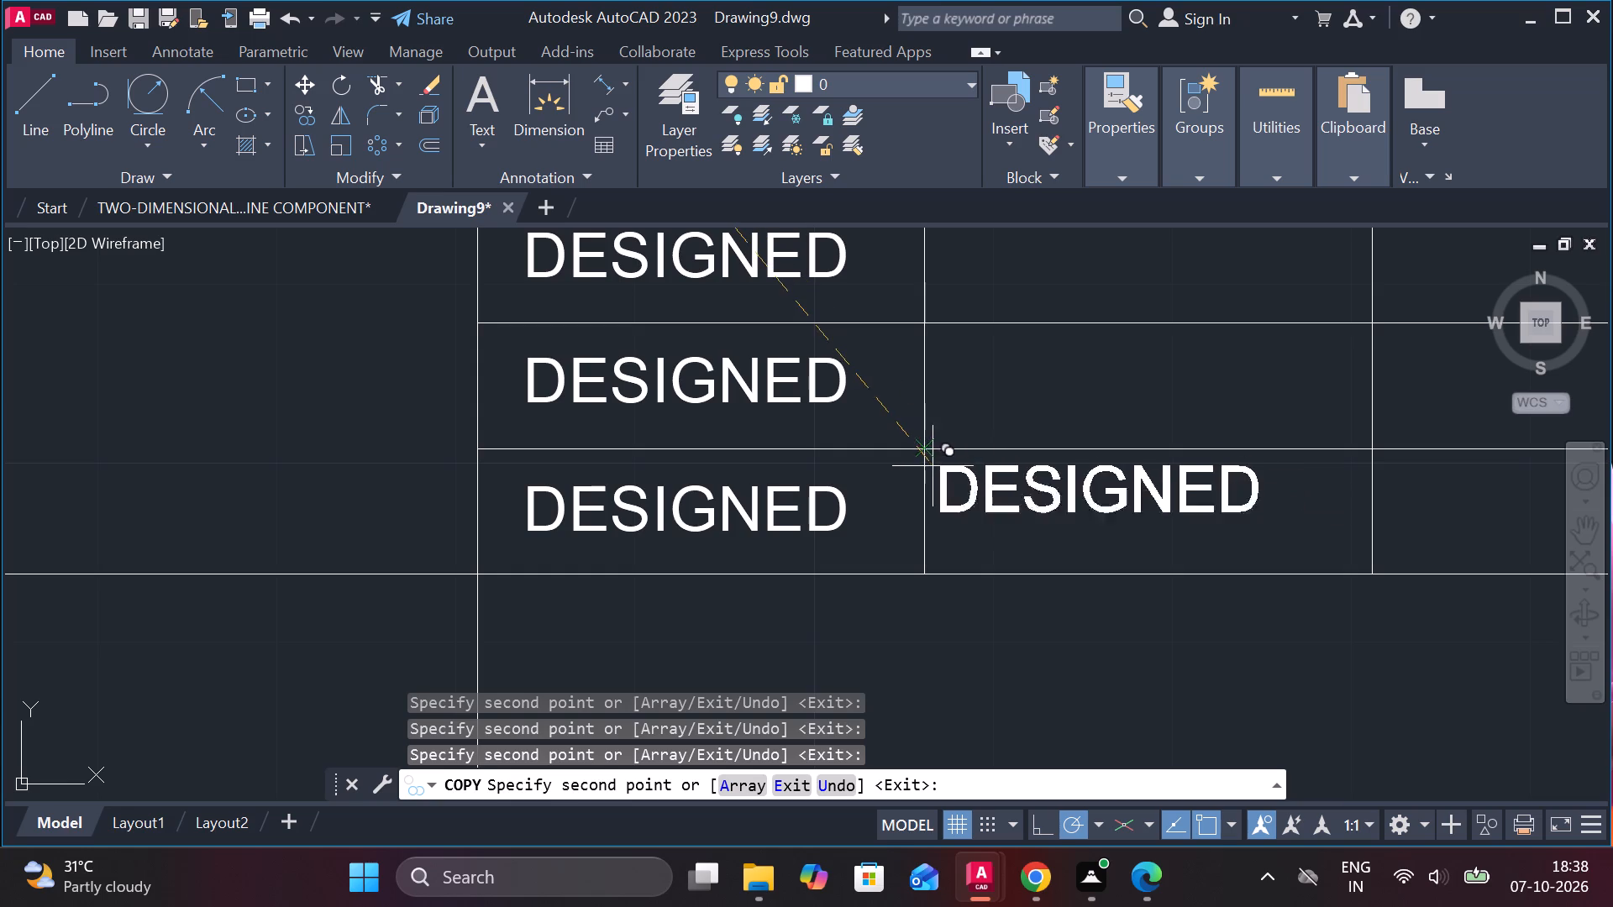
scroll(927, 466, down, 2)
scroll(808, 626, up, 1)
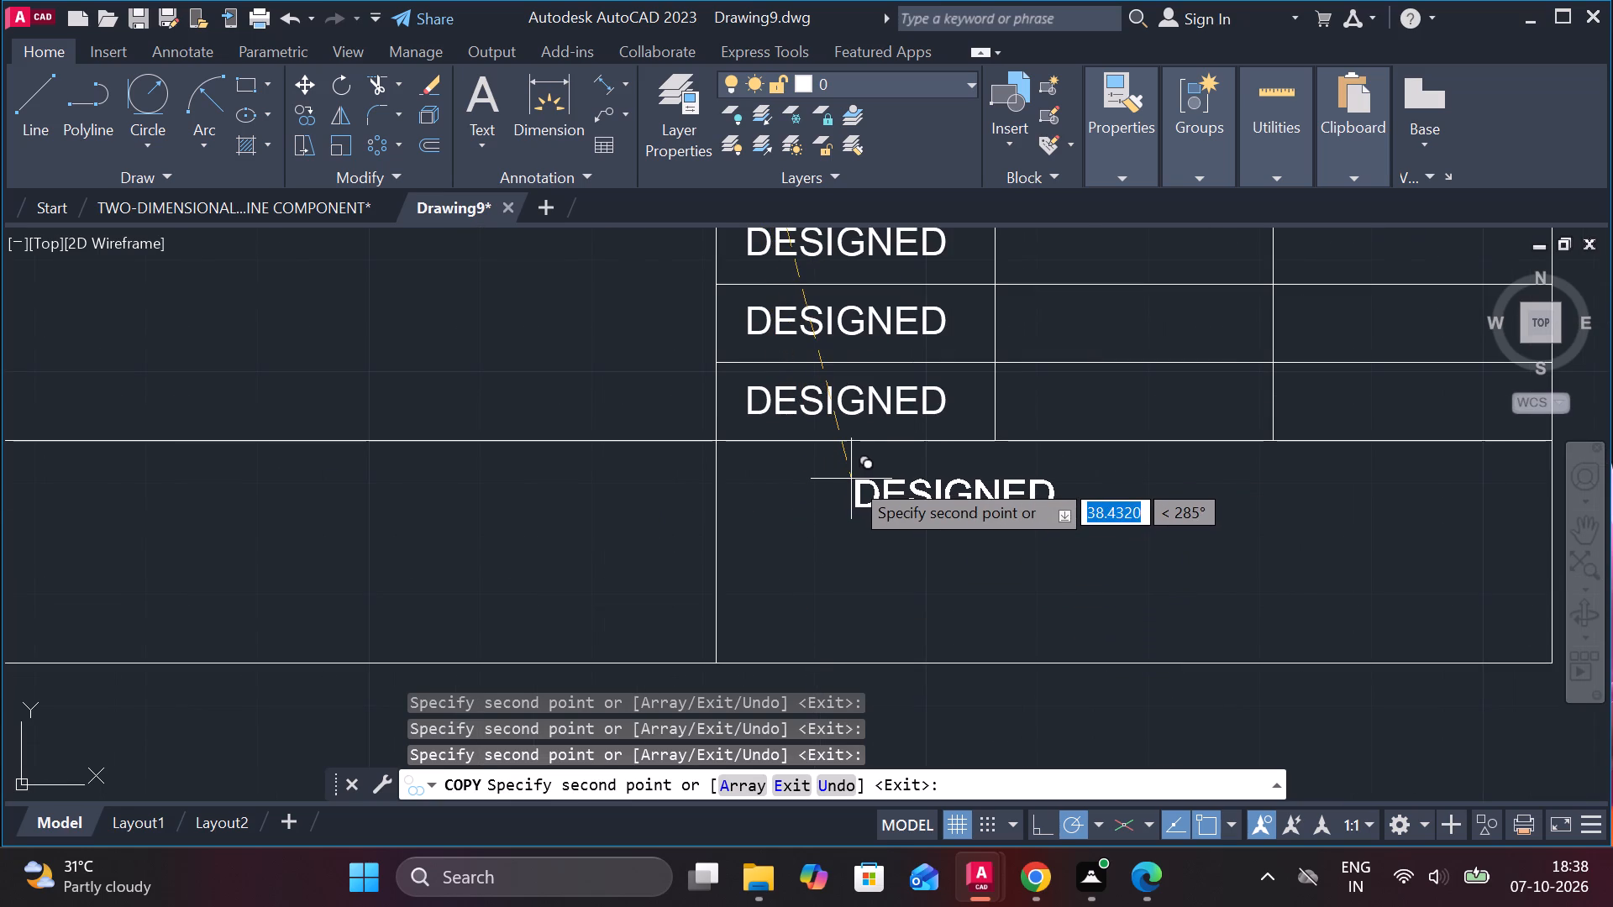
click(837, 482)
middle_drag(1001, 516, 532, 476)
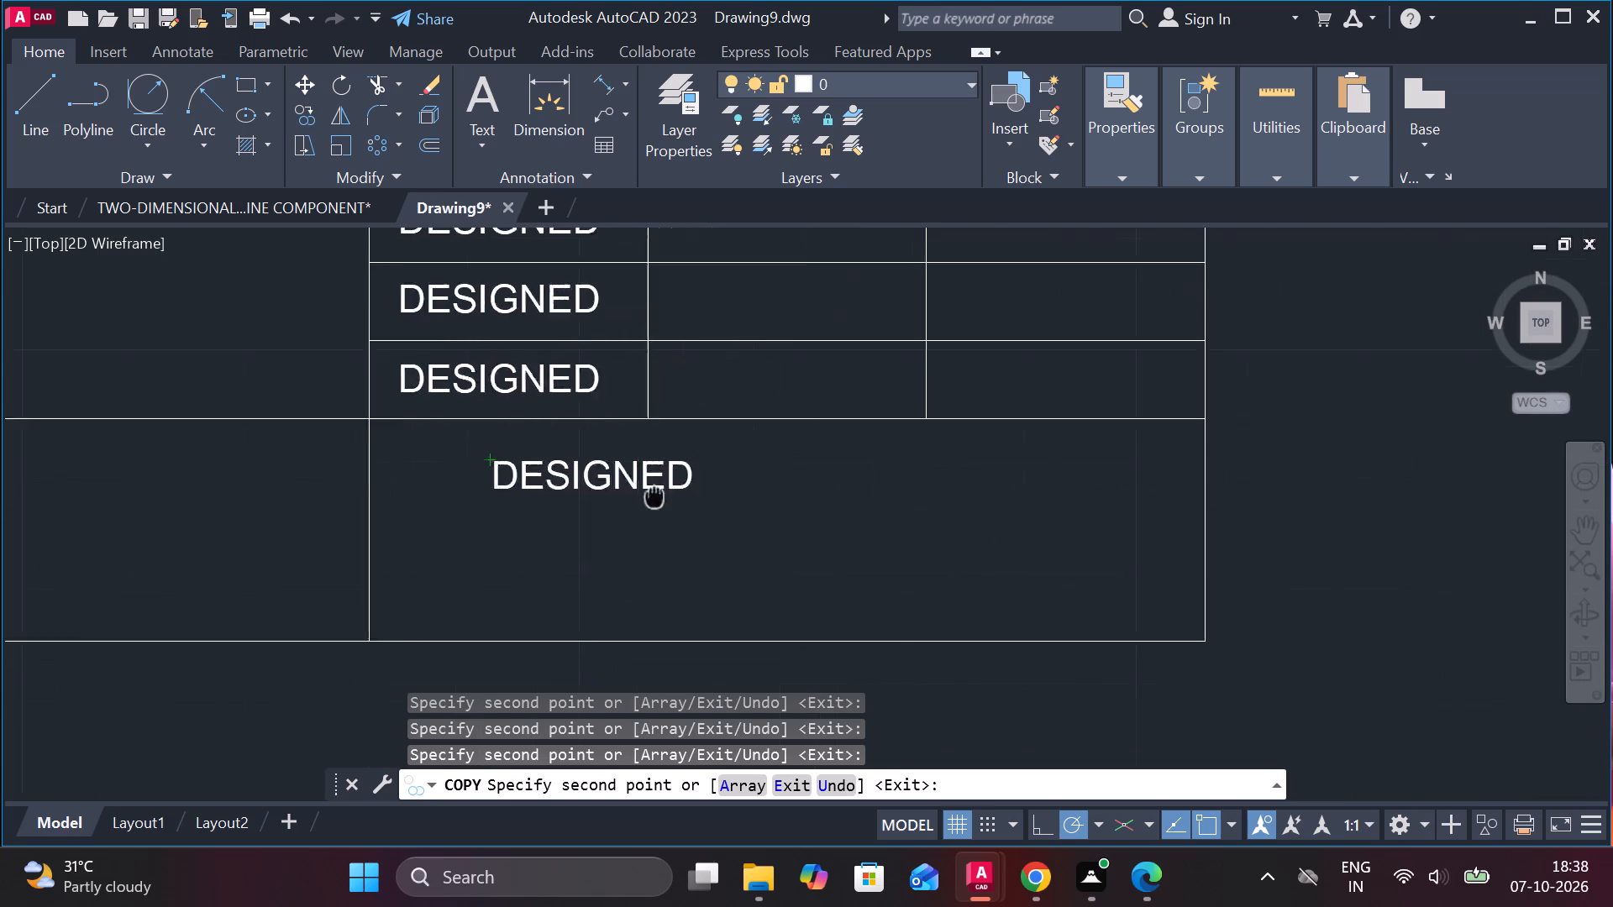
middle_drag(532, 476, 518, 474)
scroll(768, 567, up, 1)
click(756, 567)
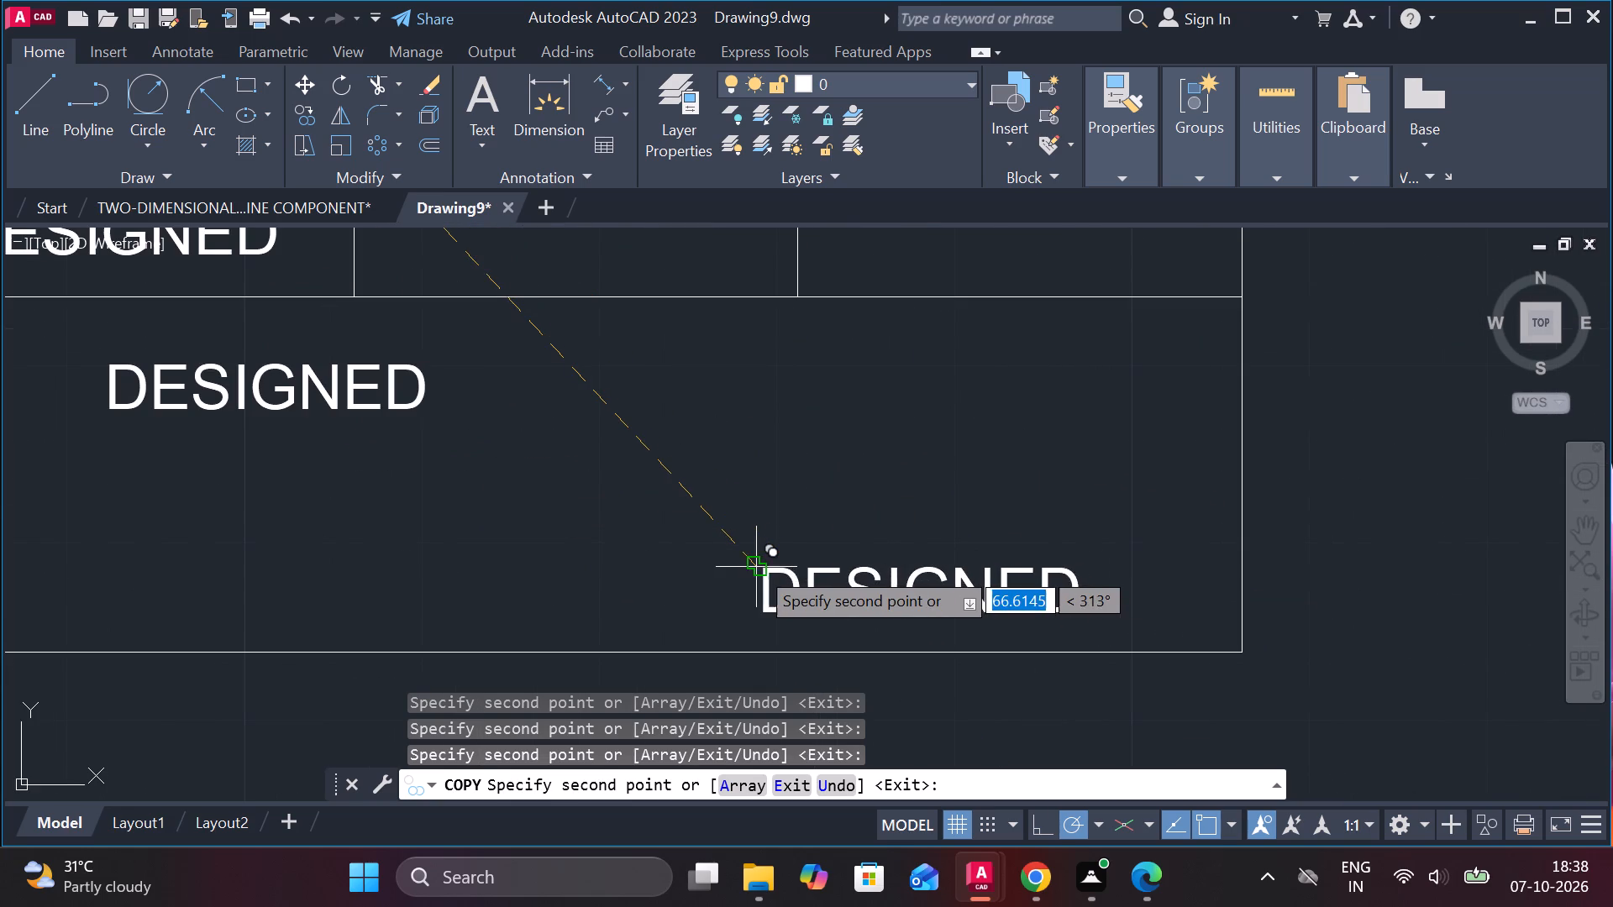
Place DESIGNED copies in the top-row cells of the second and third 25-wide columns.
scroll(749, 549, down, 2)
middle_drag(664, 516, 846, 663)
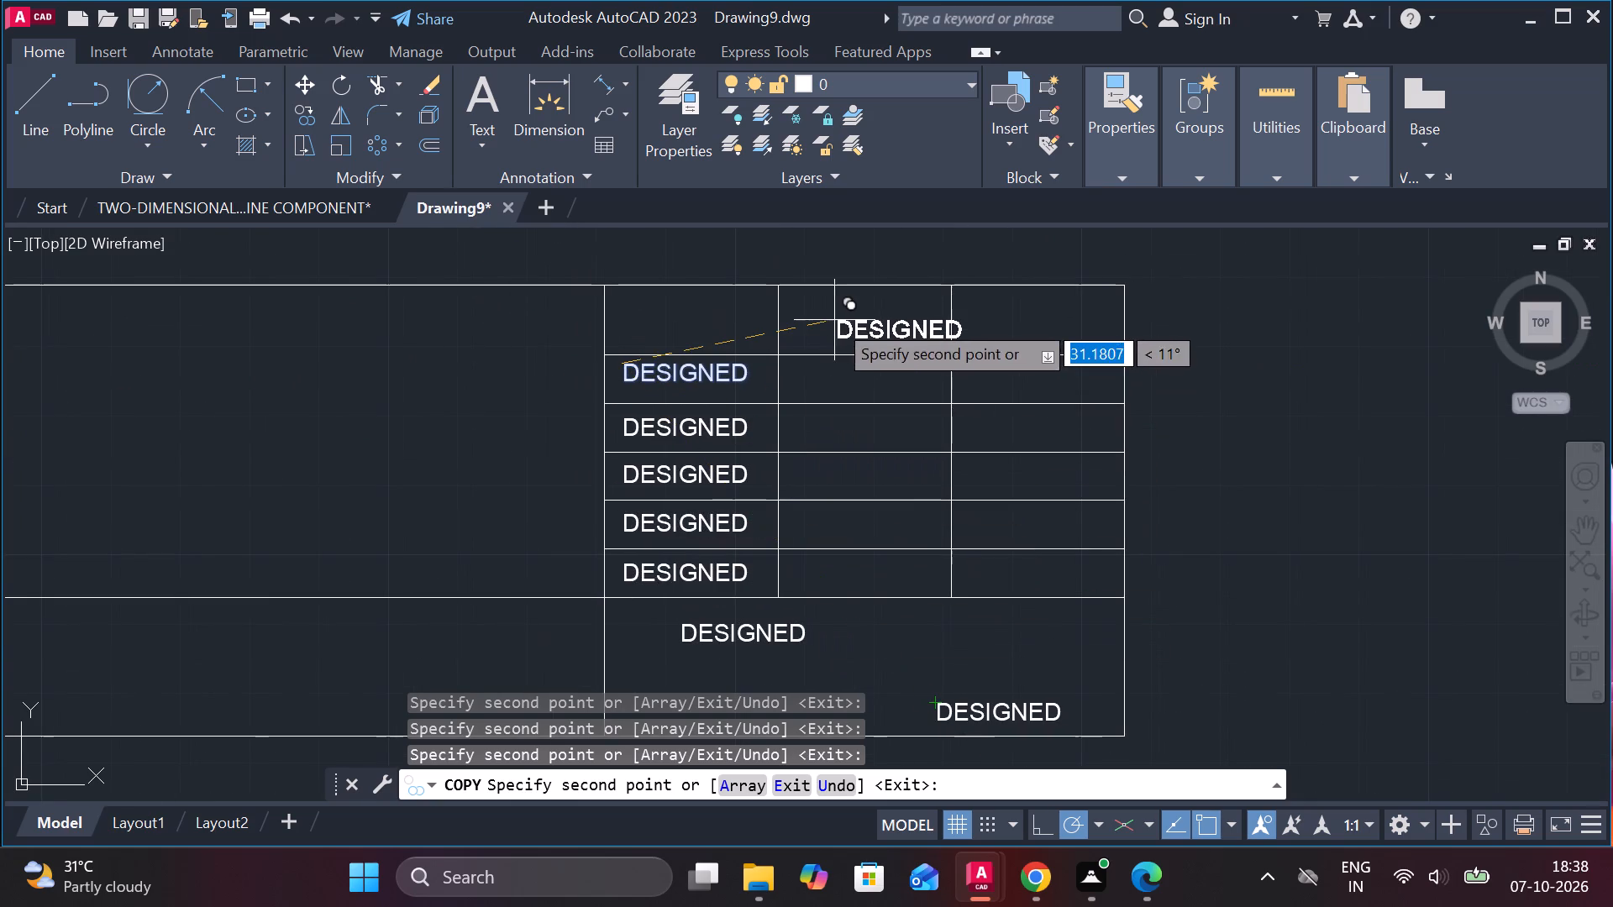
scroll(672, 341, up, 1)
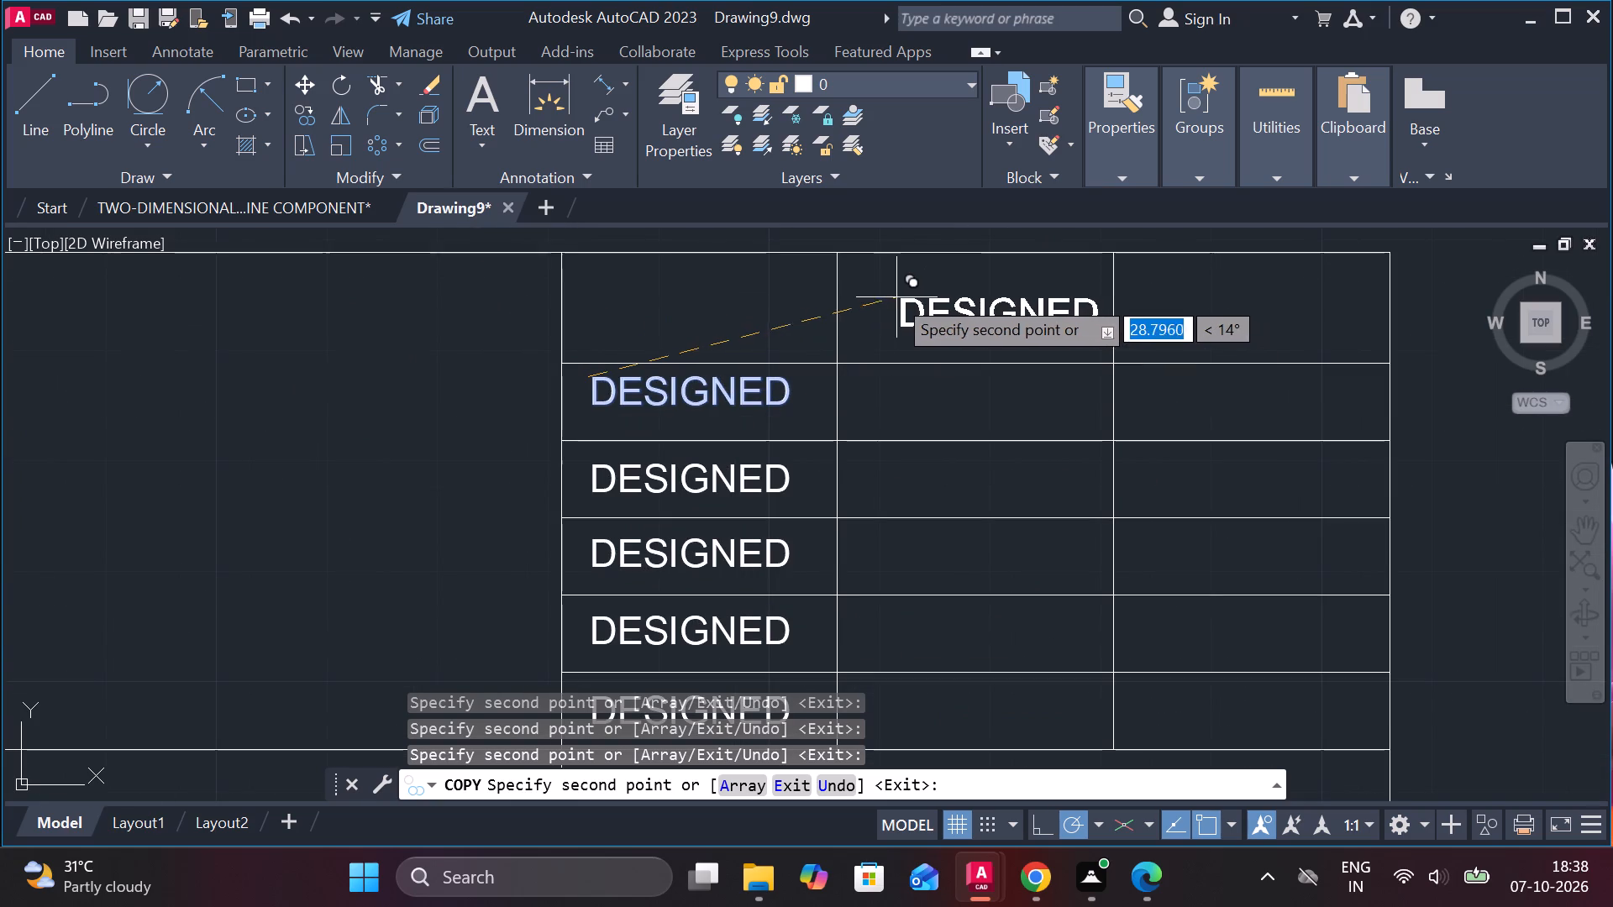
scroll(886, 296, up, 1)
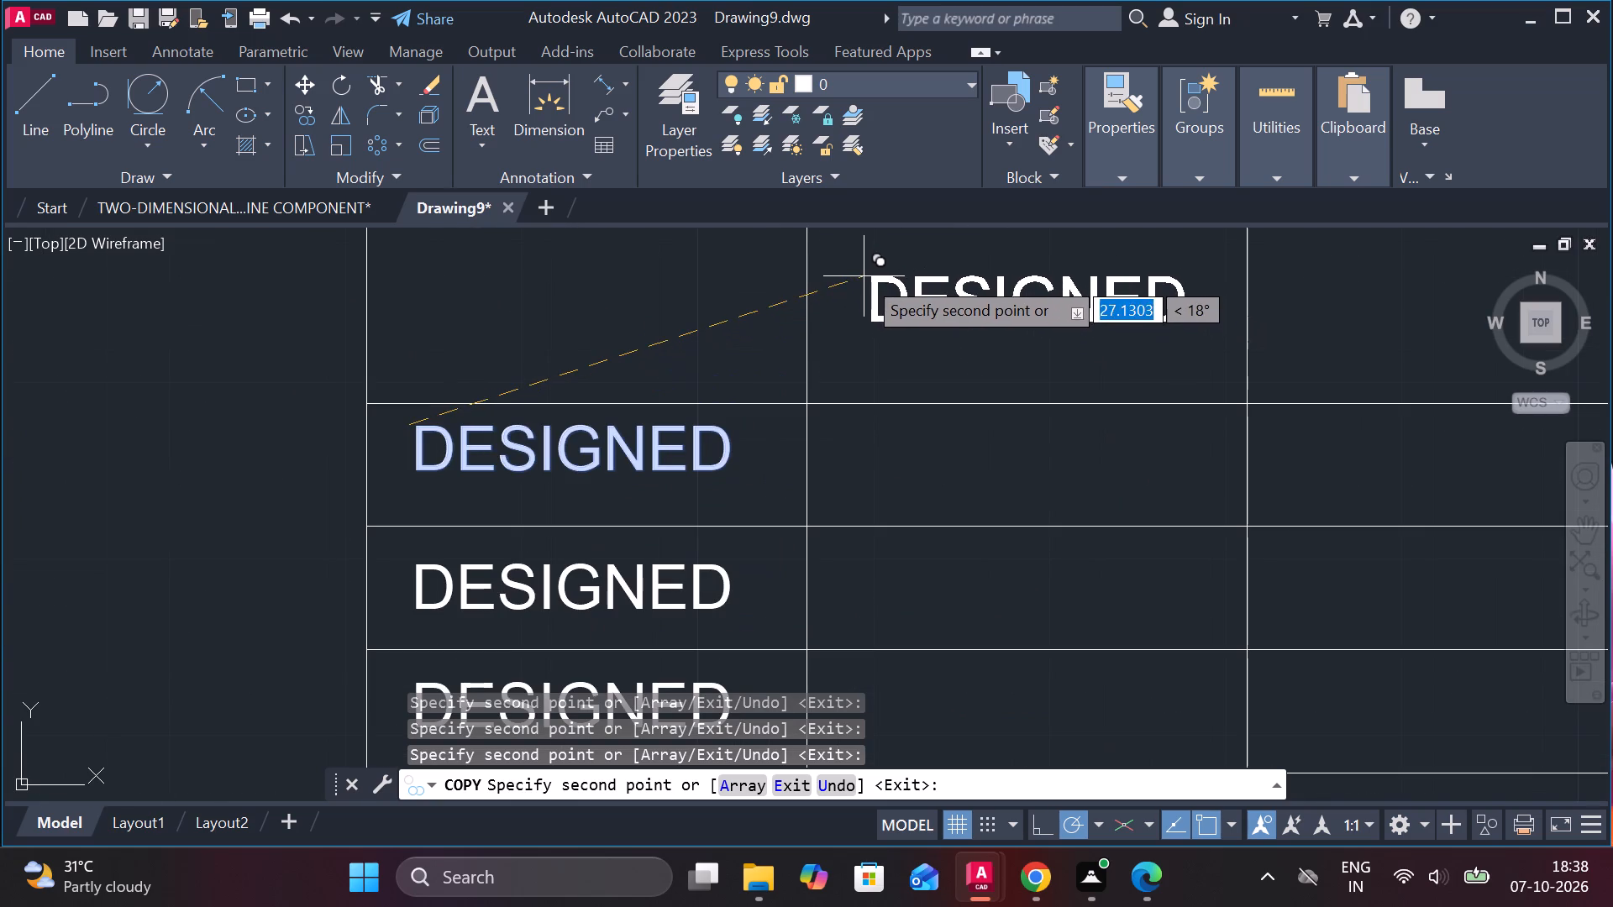
click(864, 276)
scroll(869, 282, down, 1)
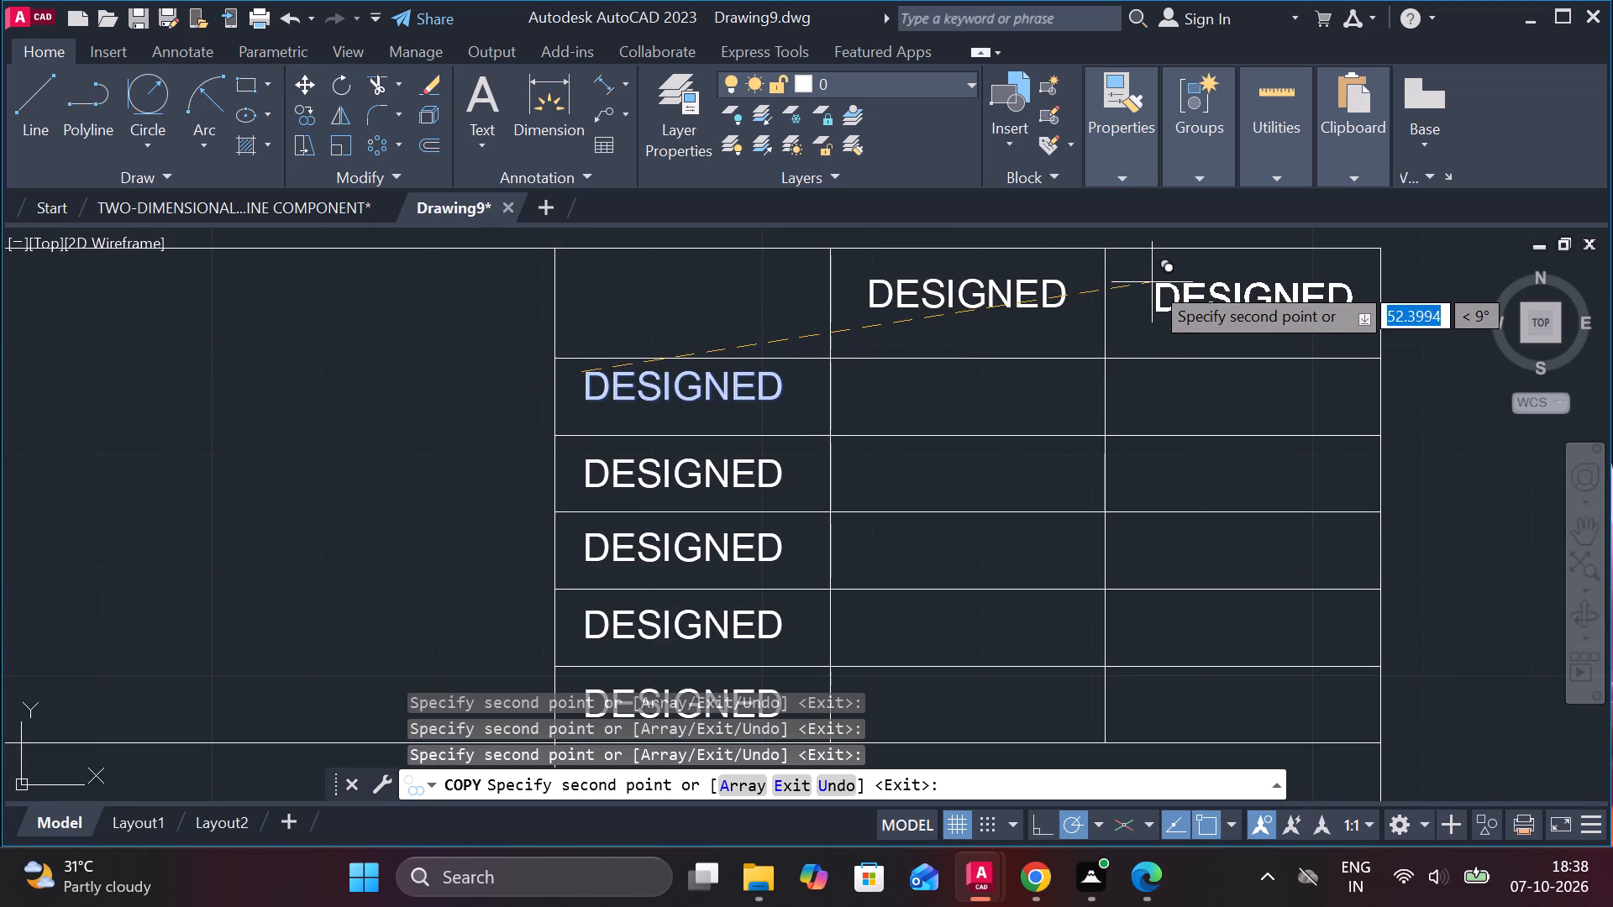
click(1144, 277)
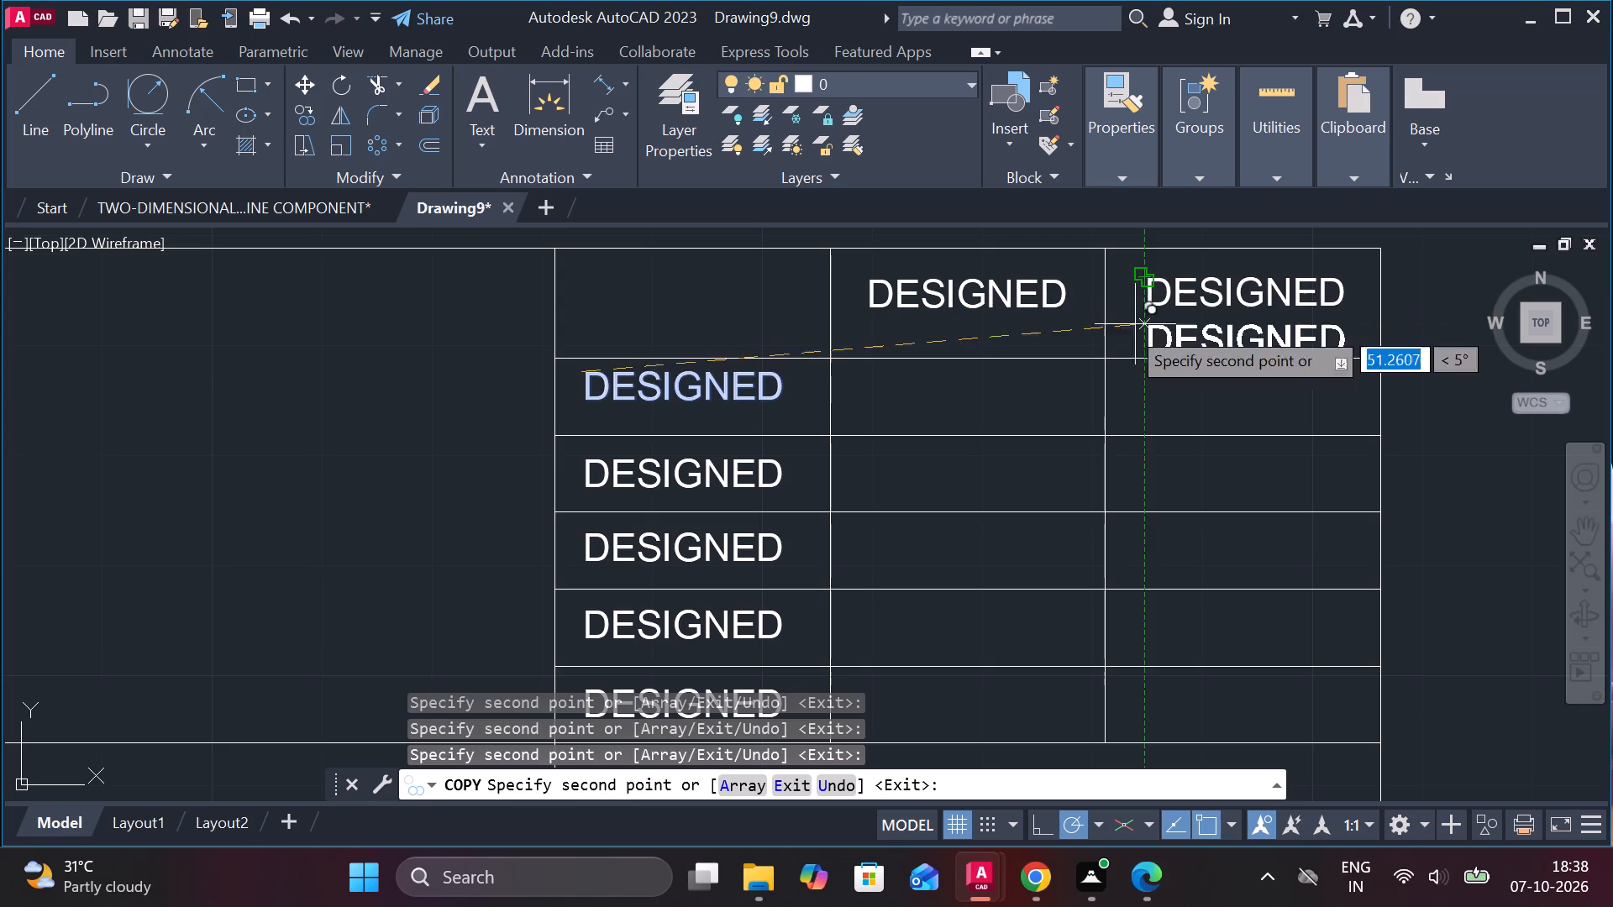
key(Escape)
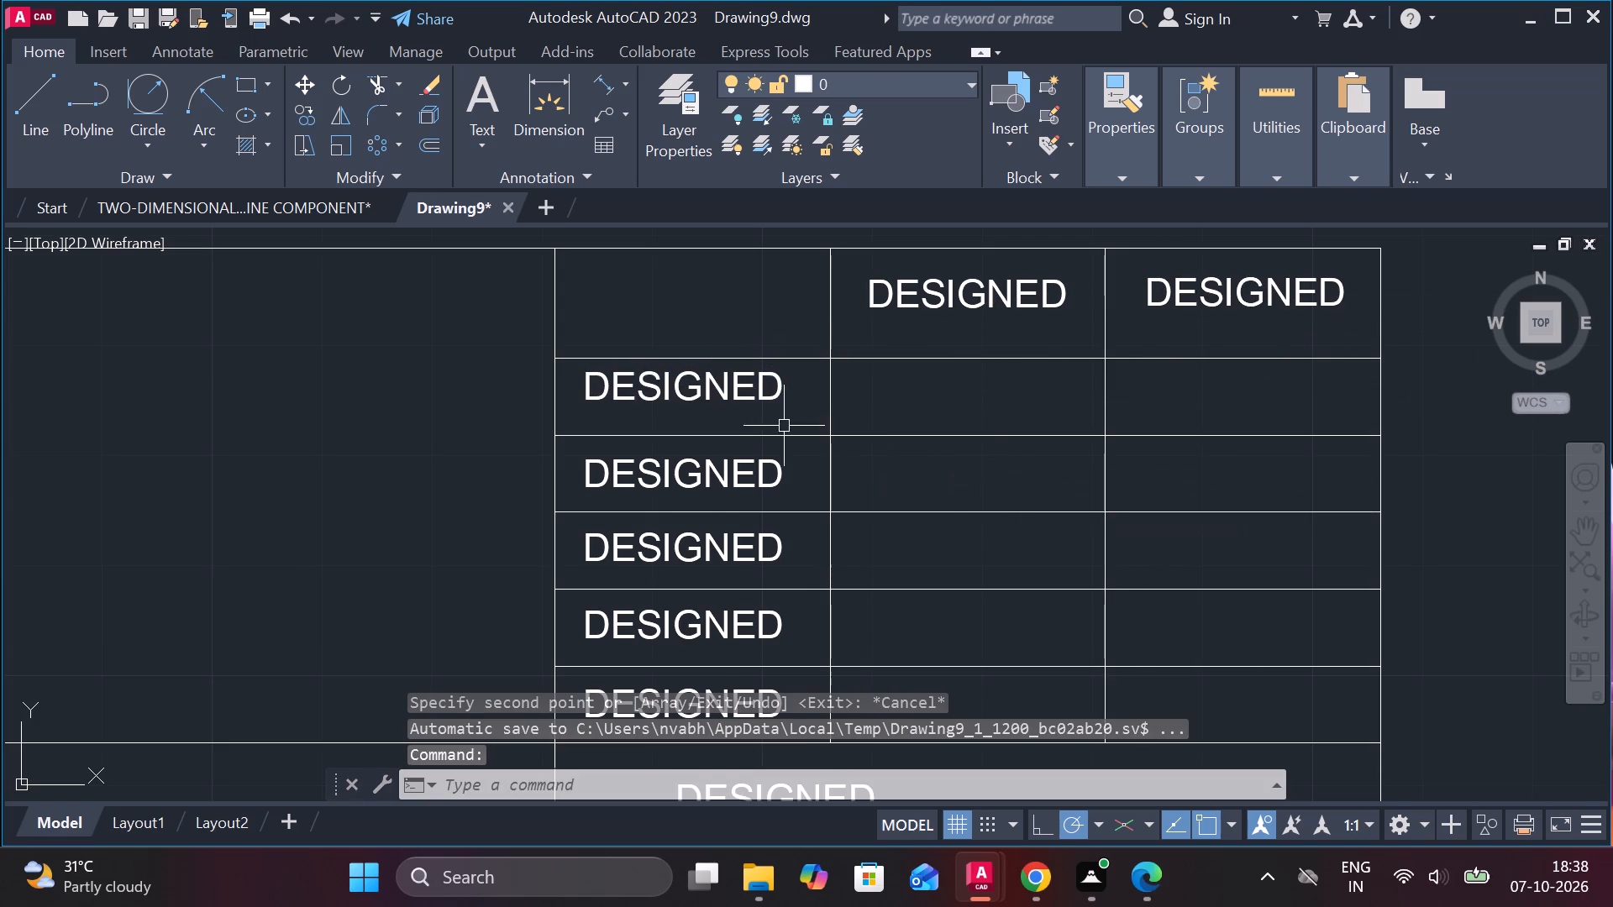
Turn object snap off and move the second-row DESIGNED text about 1.04 straight down within its cell.
middle_drag(775, 459, 1002, 519)
click(866, 445)
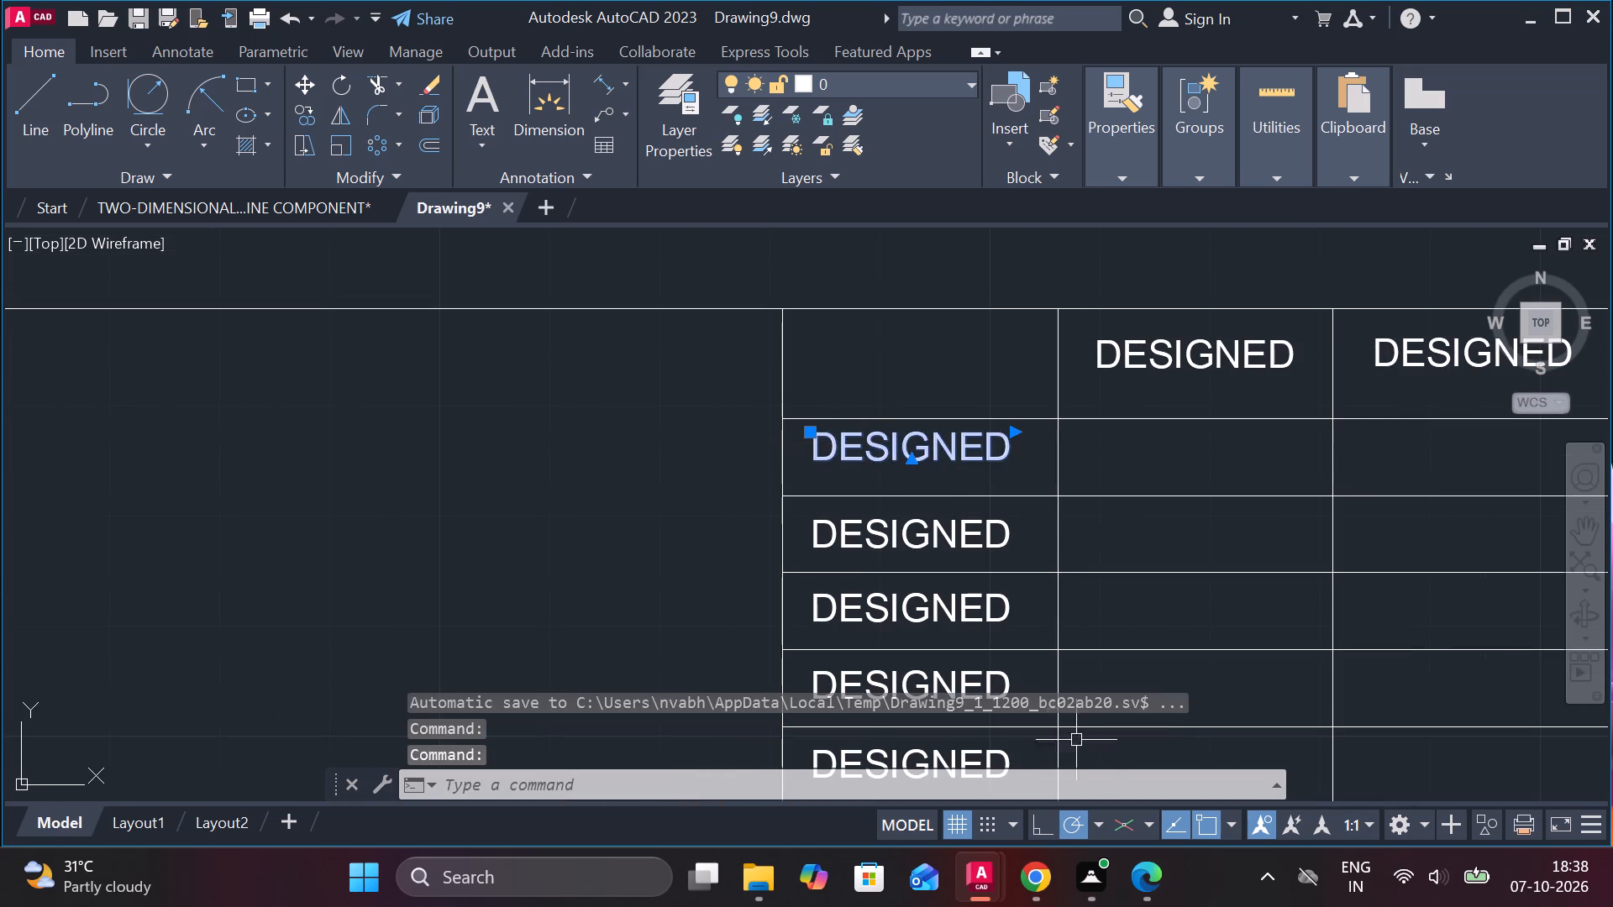
click(1196, 818)
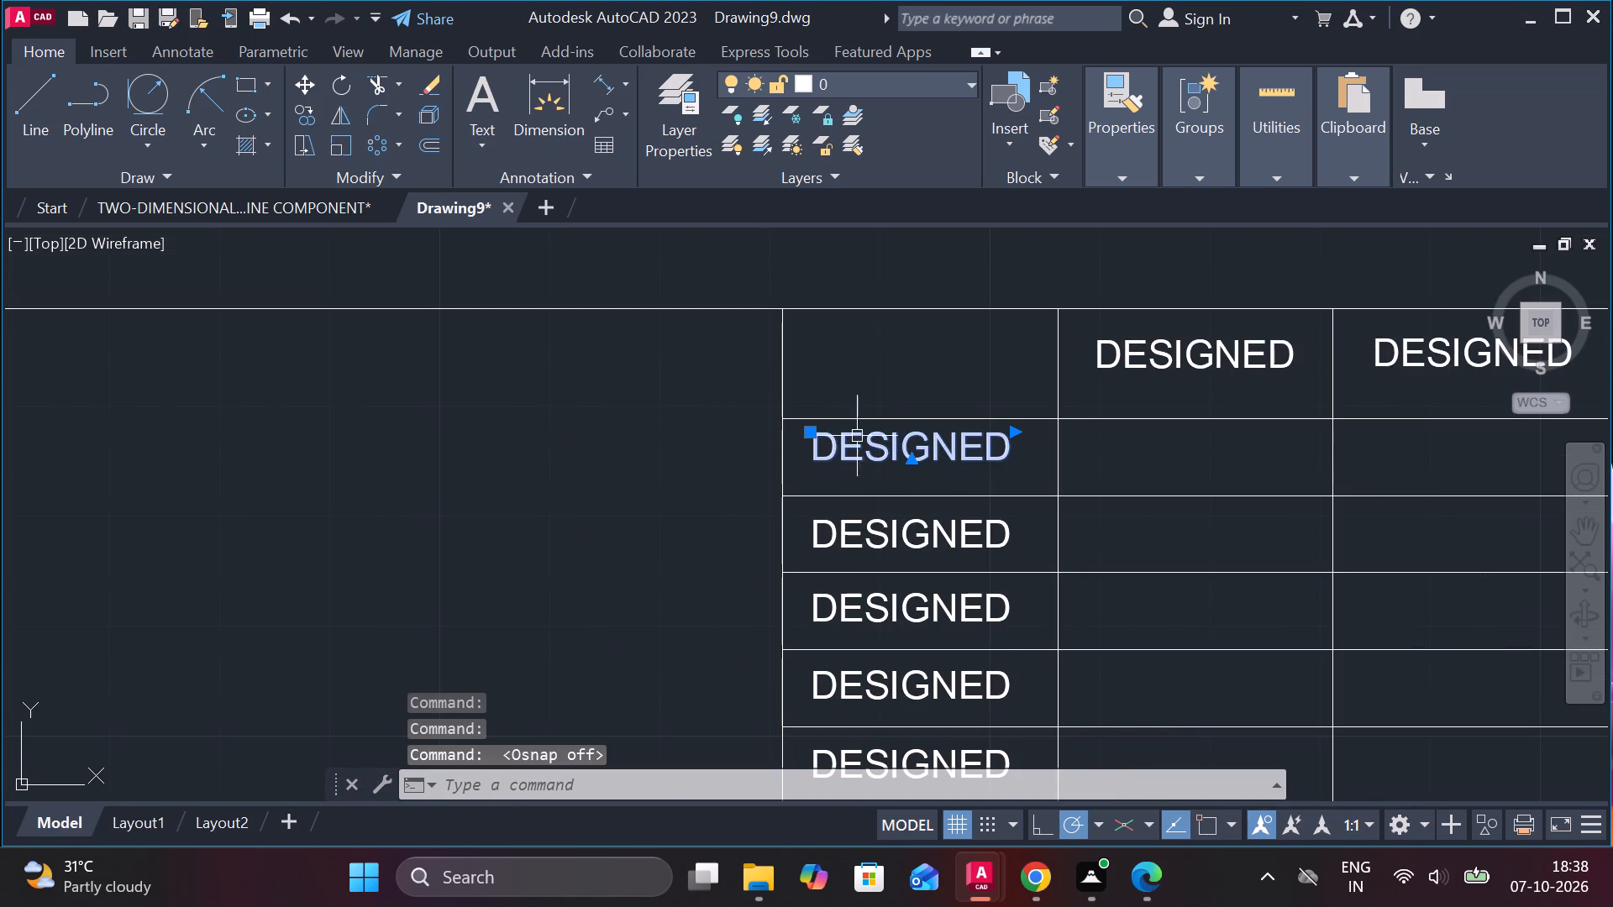
click(809, 437)
scroll(810, 448, up, 1)
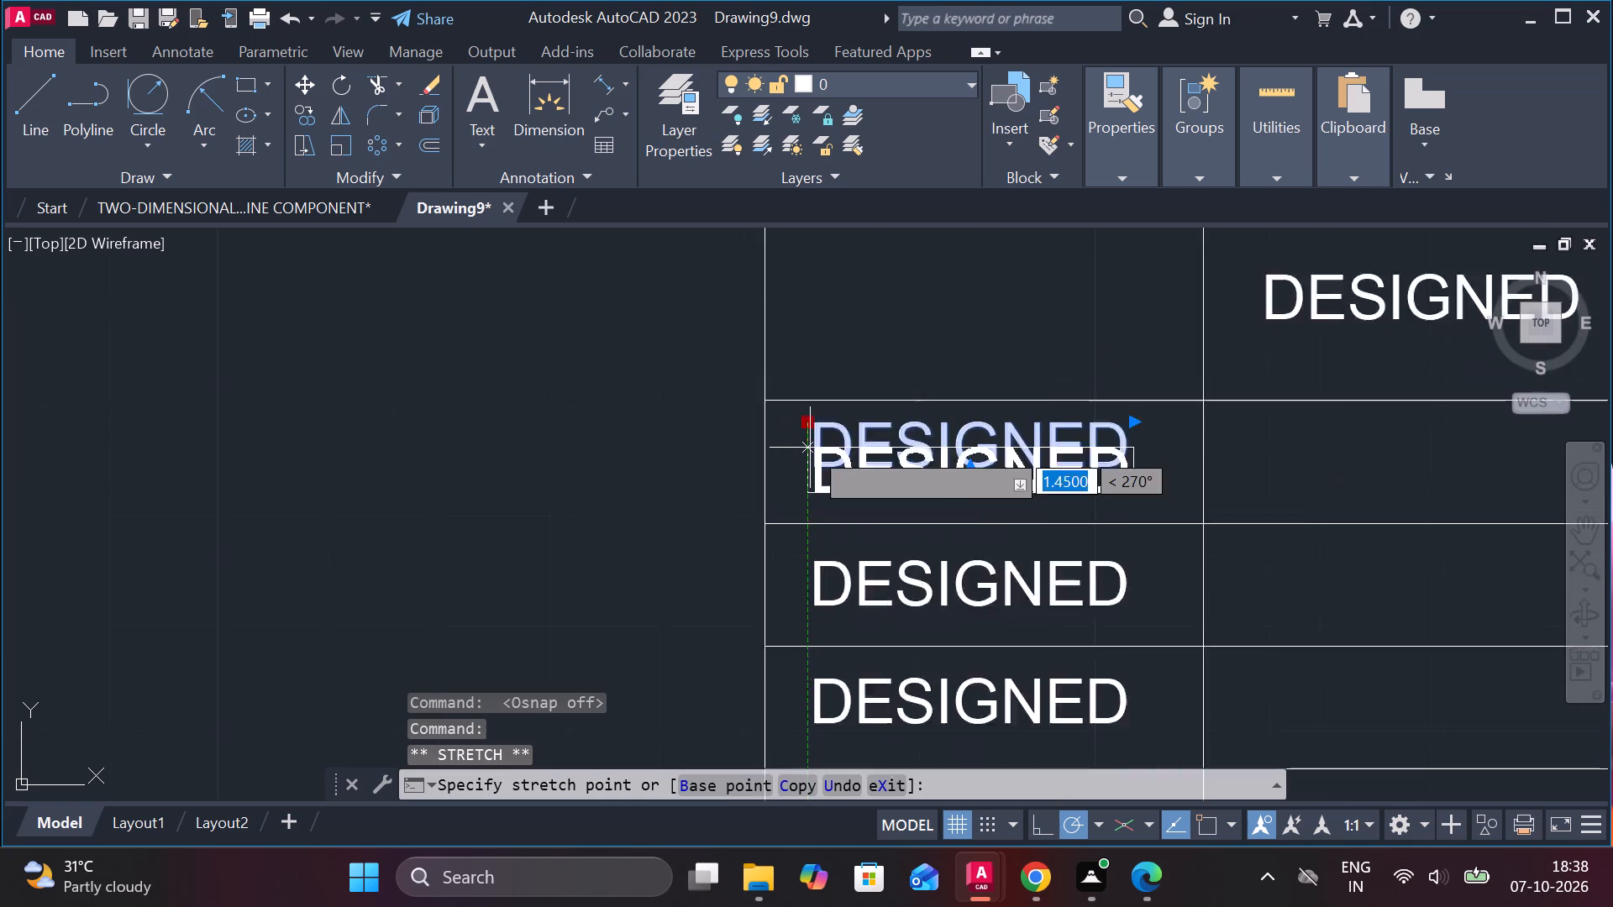
scroll(810, 448, up, 1)
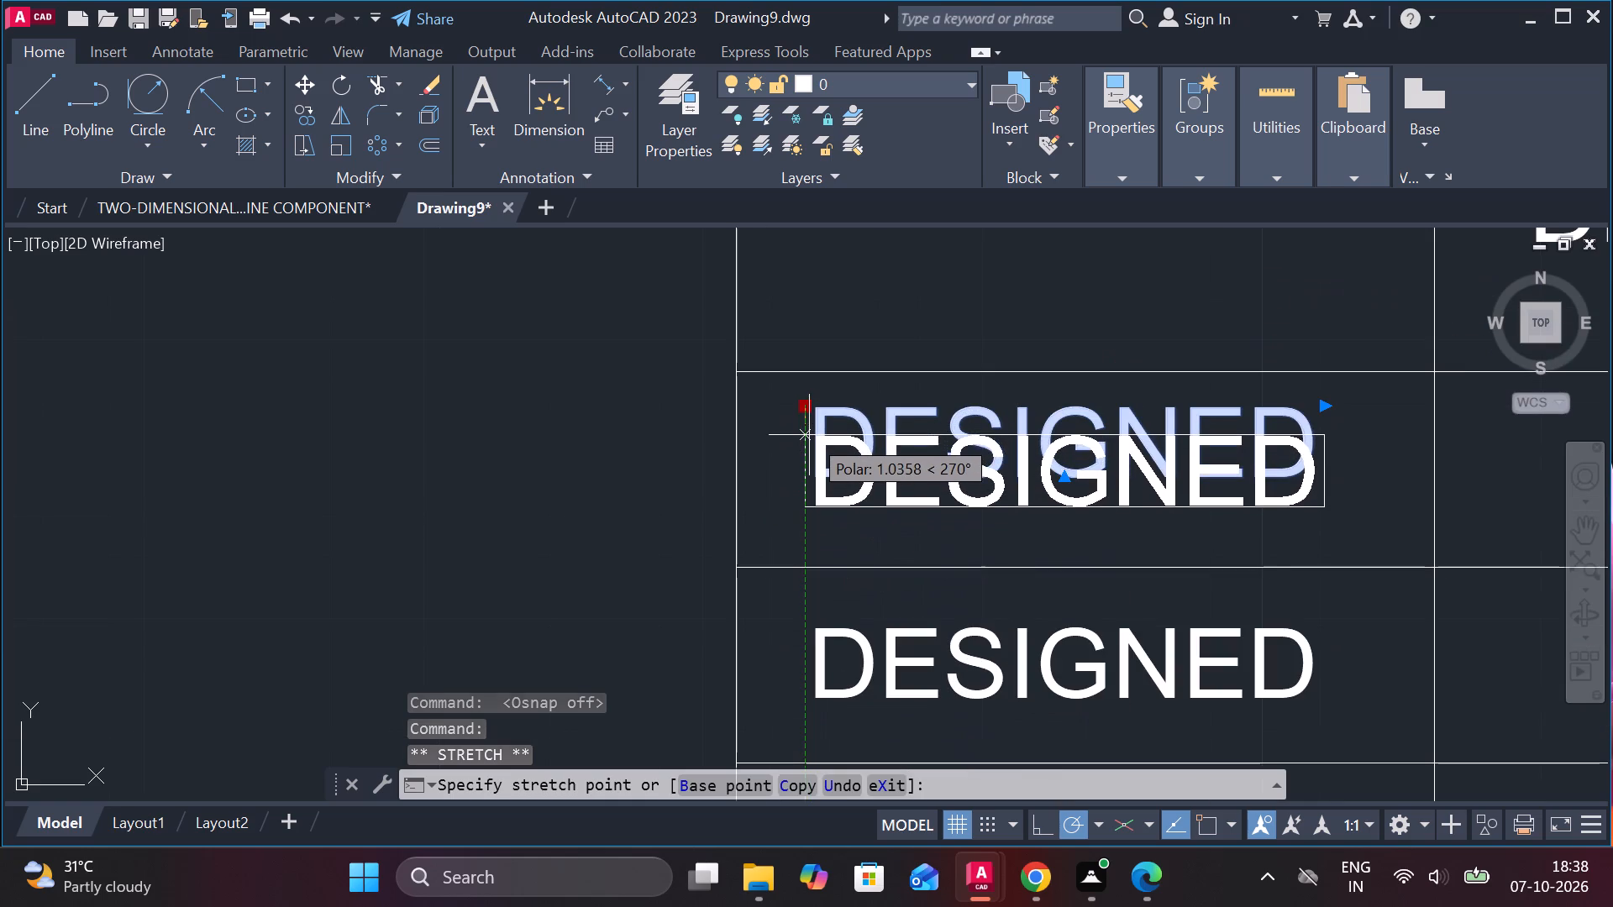
click(809, 435)
scroll(998, 455, down, 2)
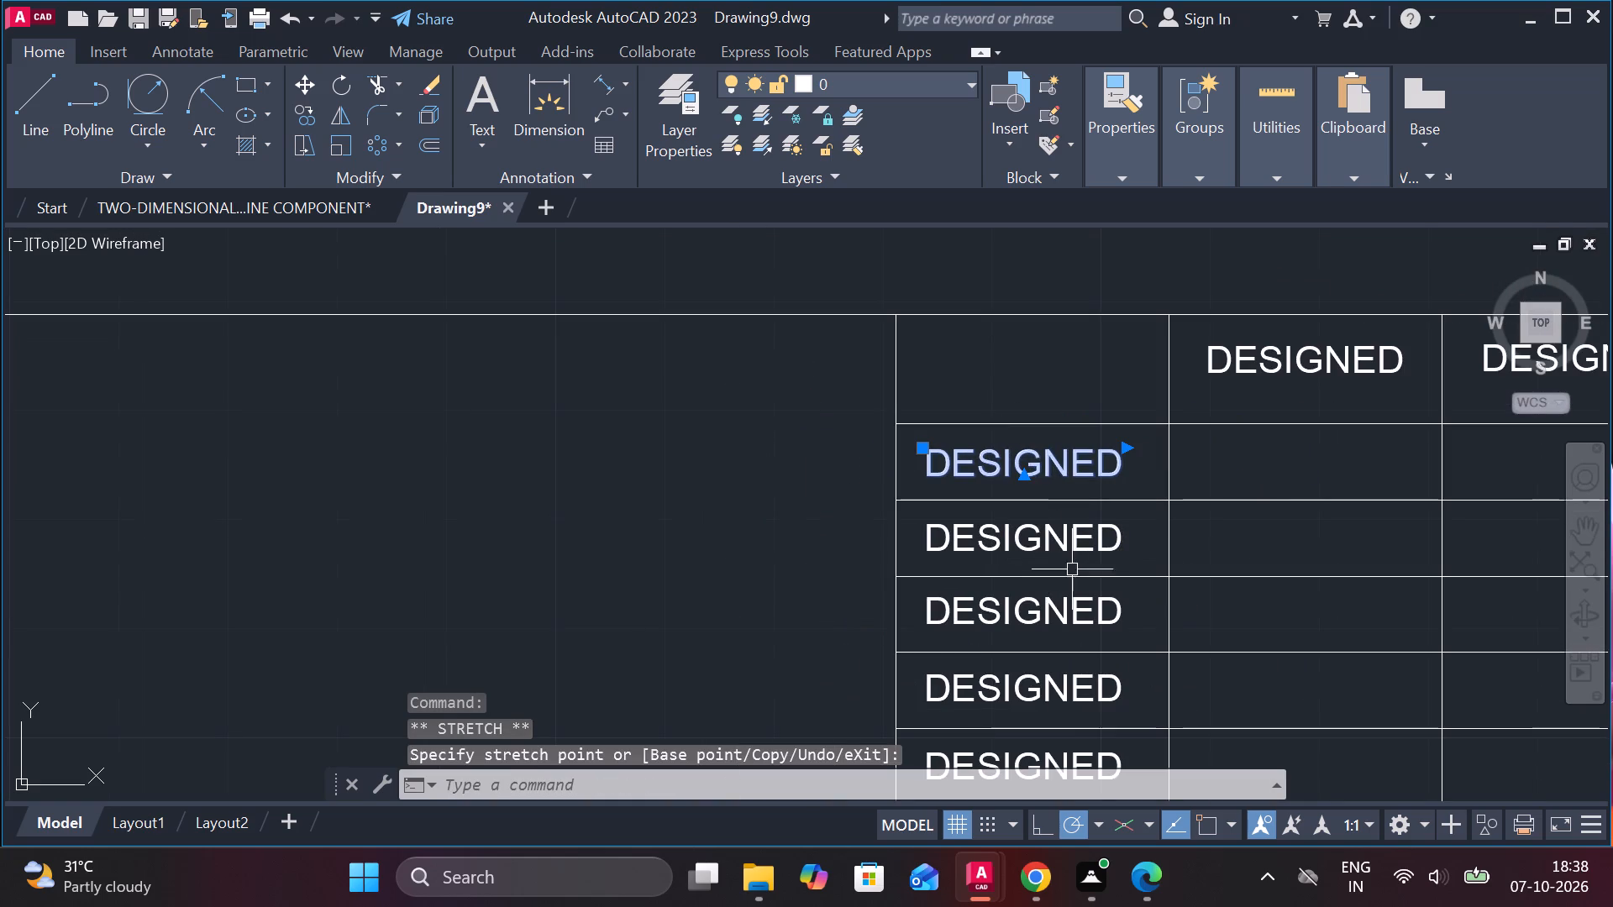
key(Escape)
Copy the second column's top-row DESIGNED text into the small lower-left cell and the wide cell beside it.
scroll(1075, 595, down, 2)
middle_drag(1127, 601, 1019, 560)
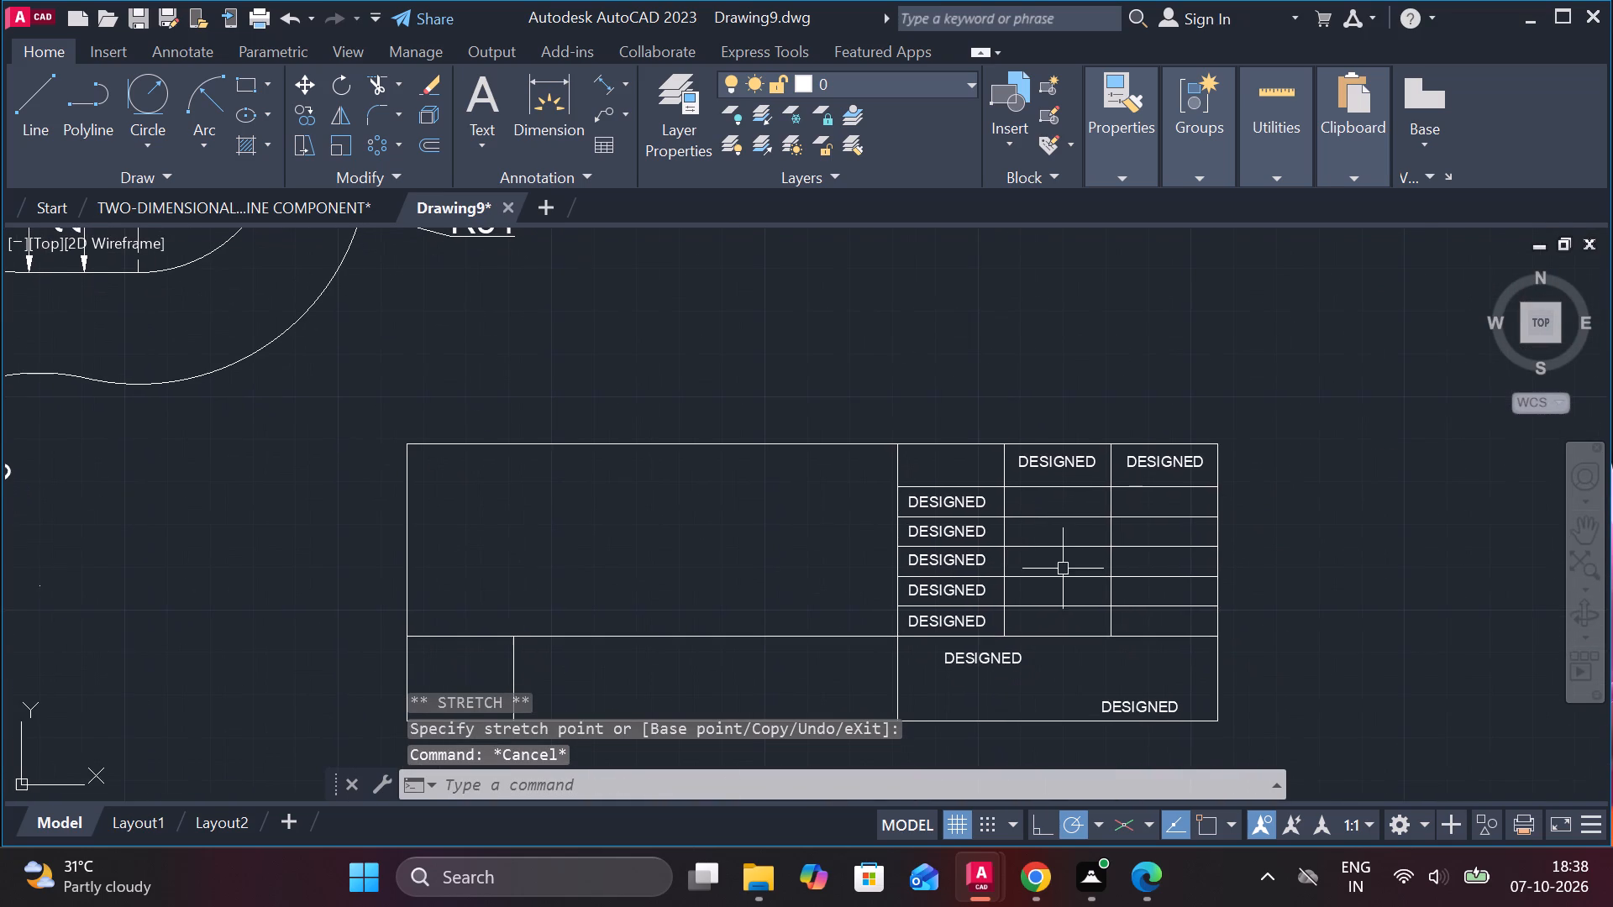
click(1059, 467)
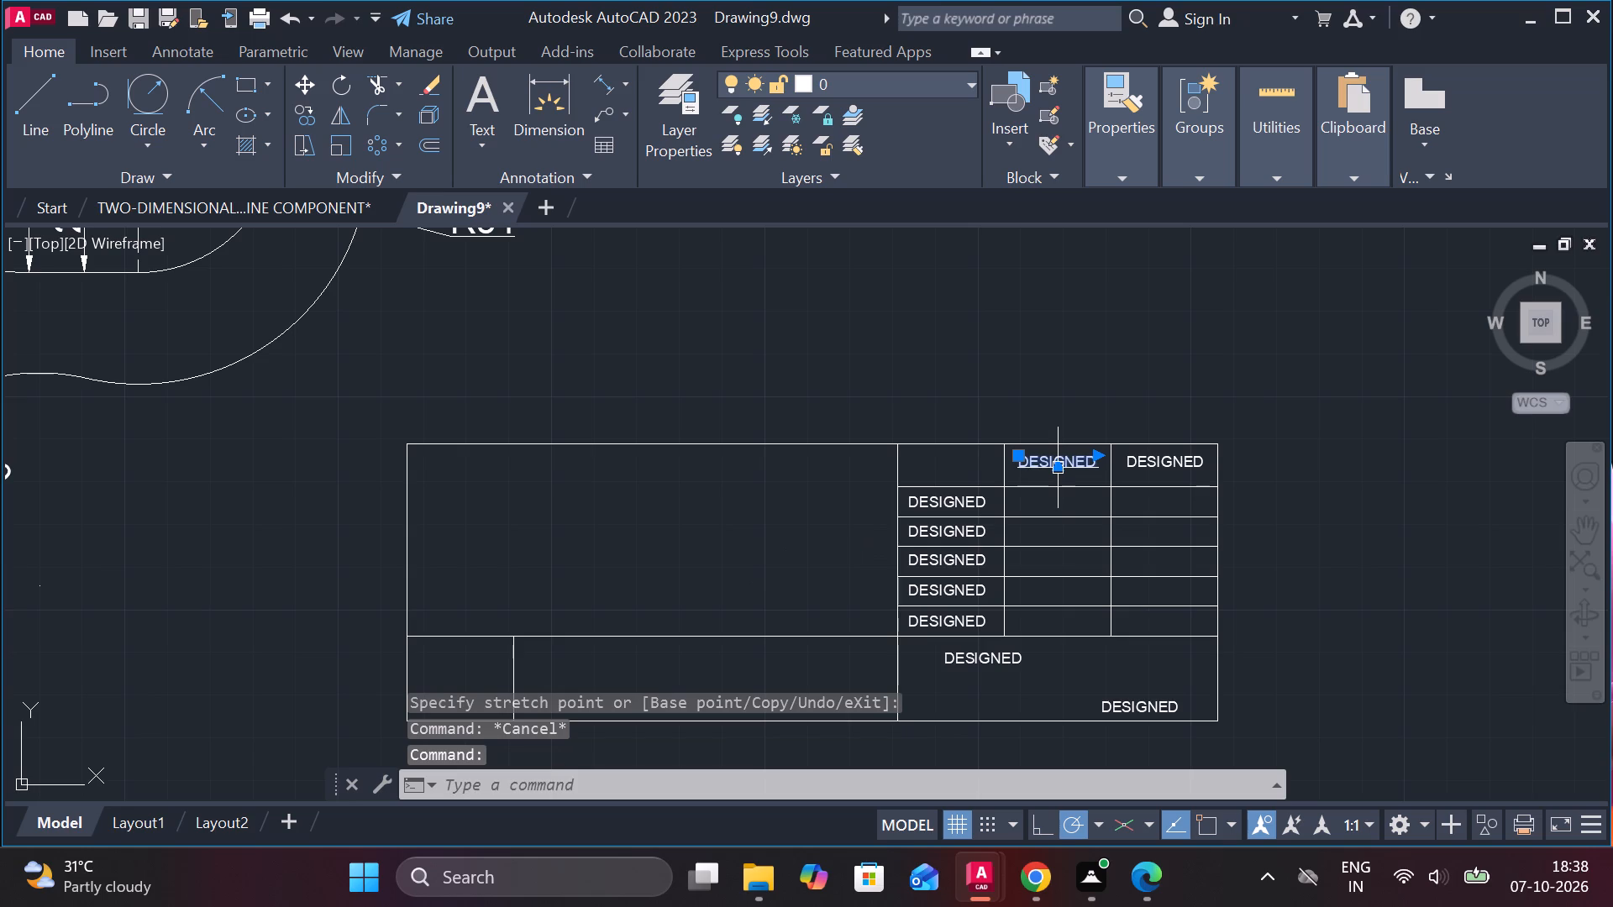
text(CO)
key(Return)
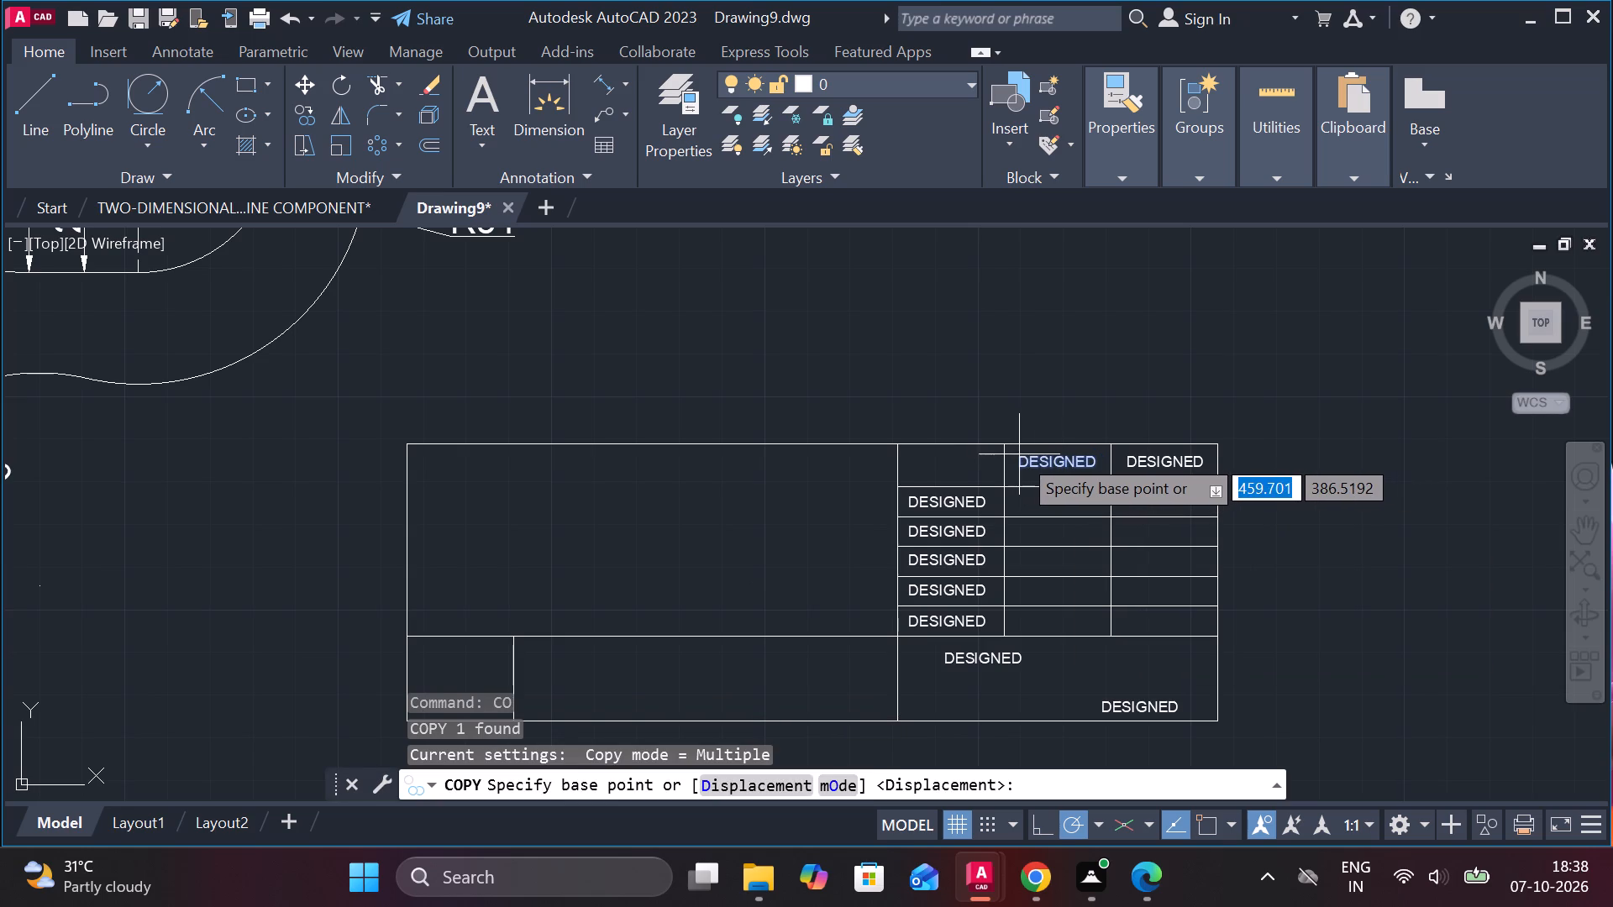
click(1019, 462)
scroll(662, 527, up, 1)
middle_drag(699, 532, 1119, 368)
scroll(604, 602, up, 3)
middle_drag(908, 498, 690, 564)
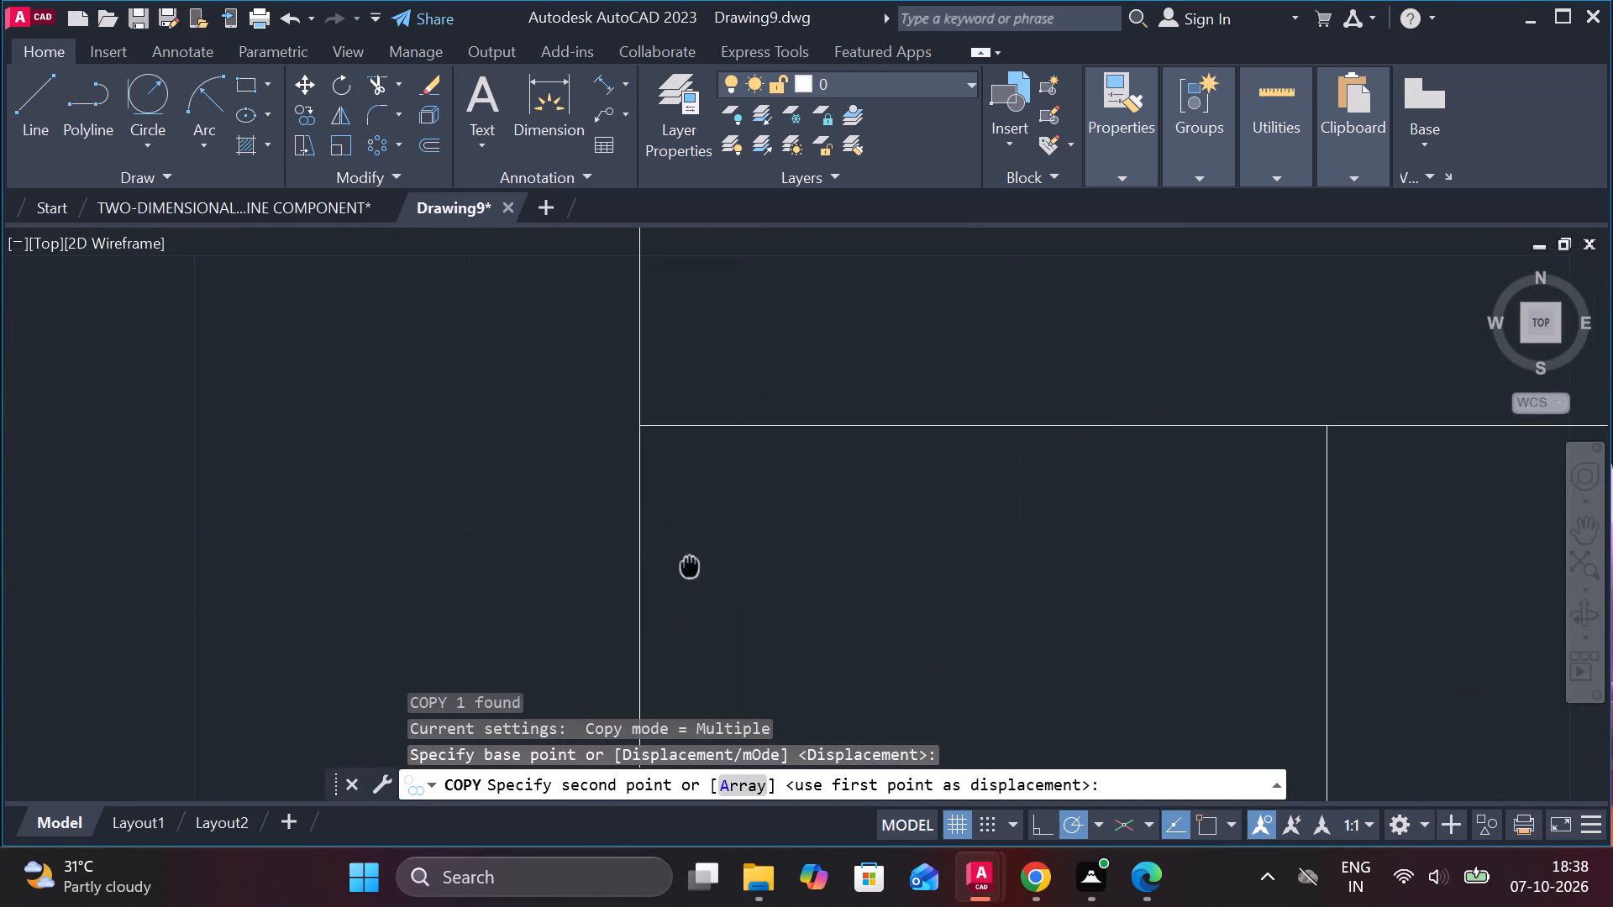
middle_drag(690, 564, 689, 564)
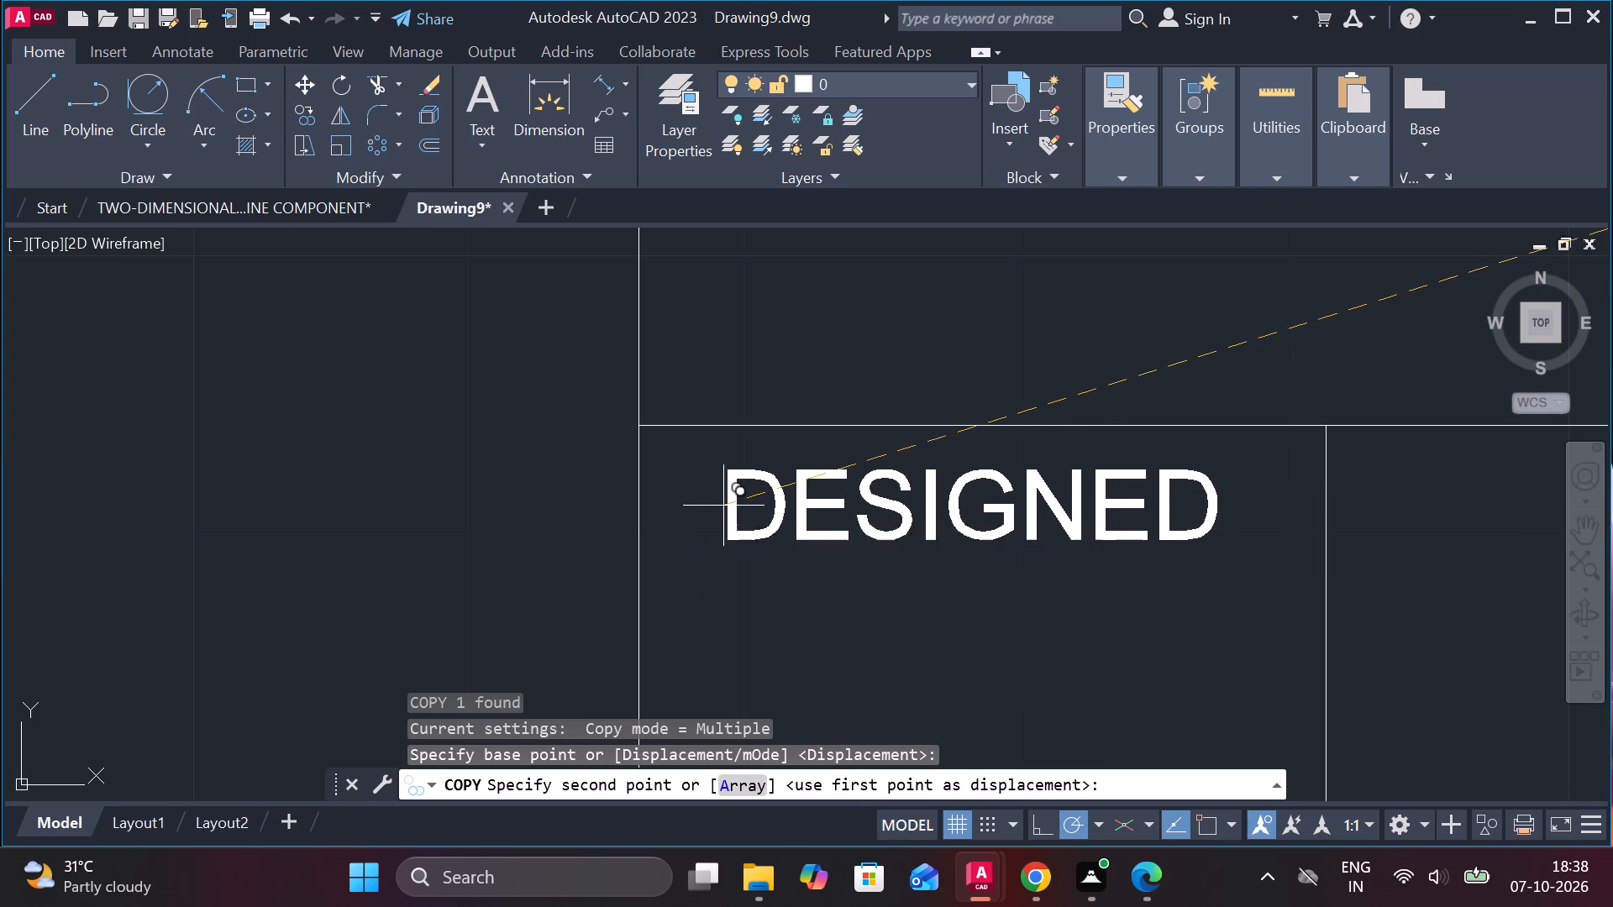
click(723, 506)
scroll(749, 508, down, 3)
scroll(923, 527, up, 3)
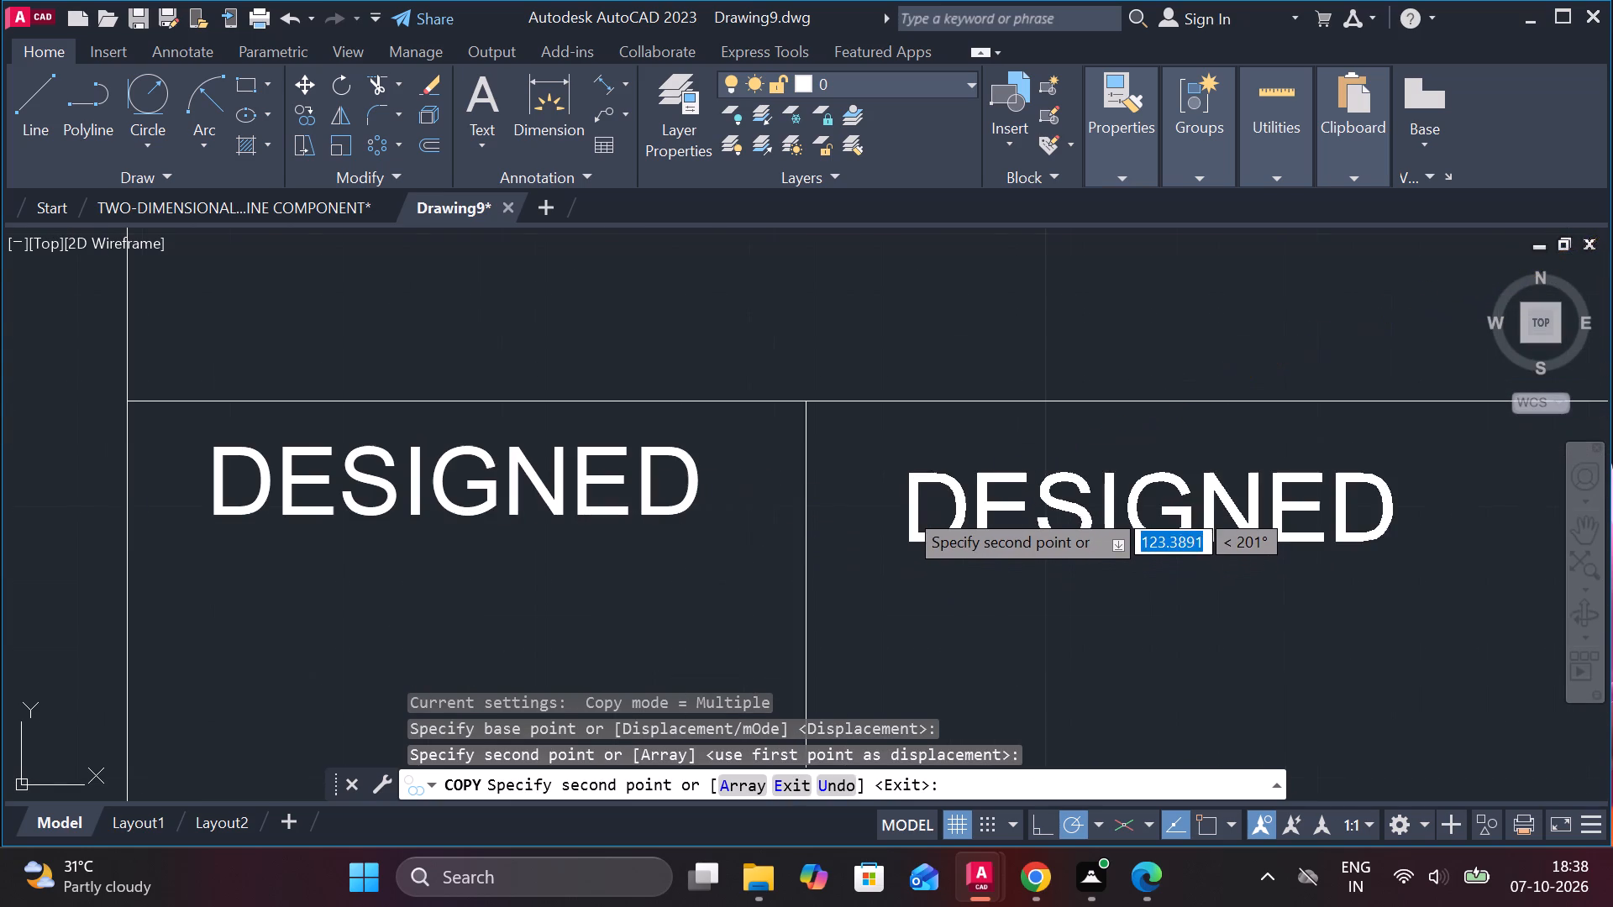
click(885, 480)
scroll(1048, 486, down, 2)
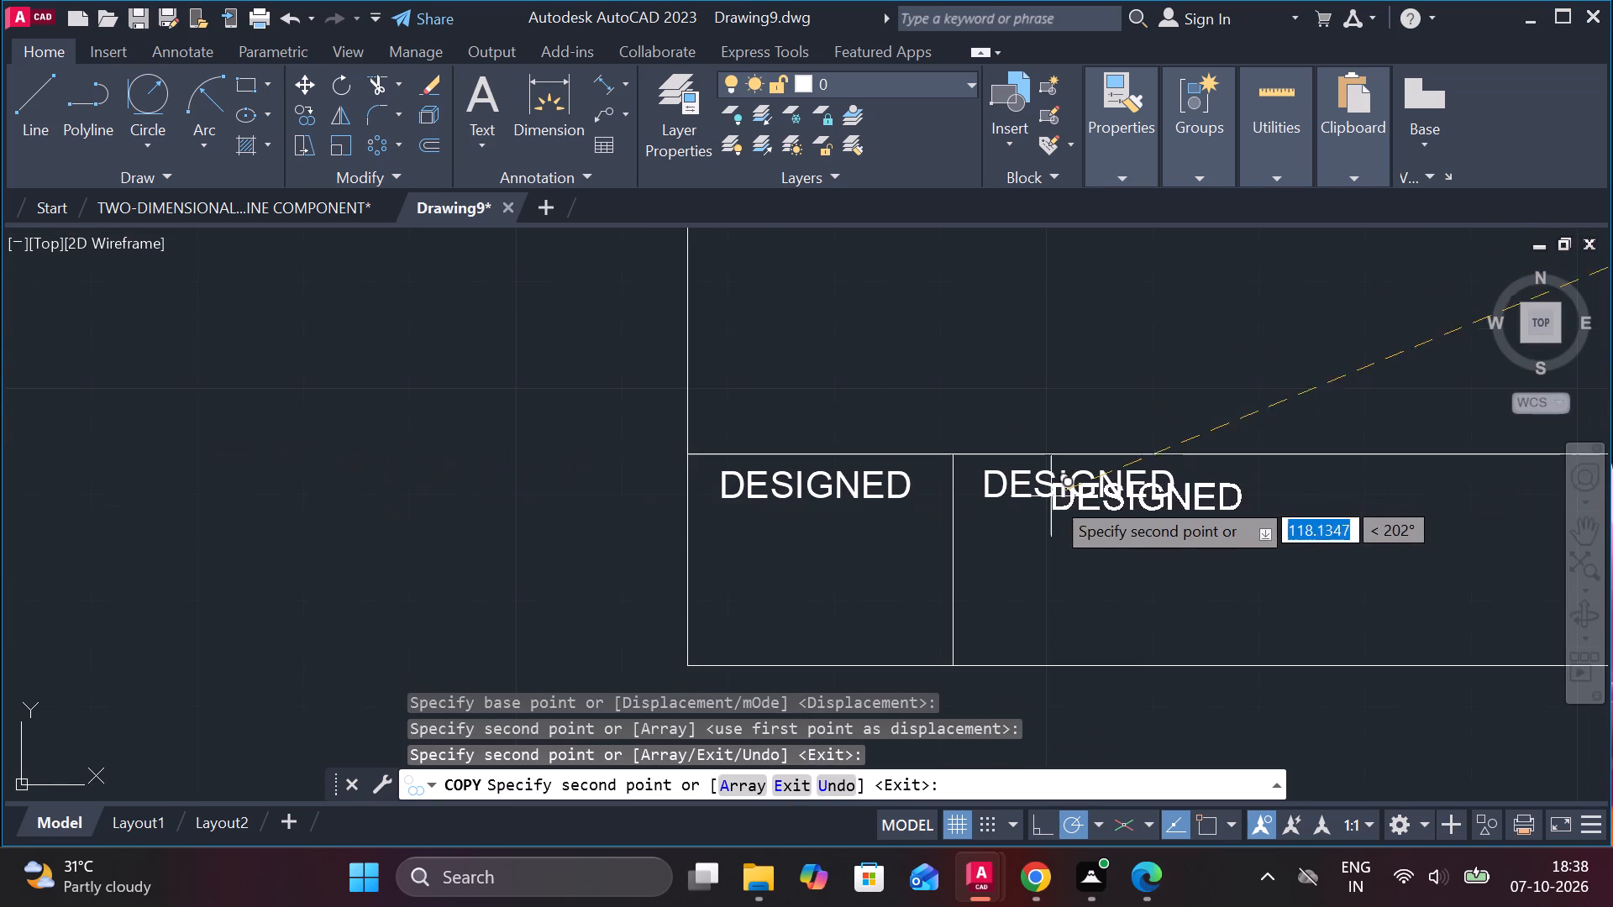
Place another DESIGNED copy near the middle of the large upper-left cell of the title block.
middle_drag(1106, 588, 1104, 606)
scroll(1083, 575, down, 1)
middle_drag(988, 407, 949, 539)
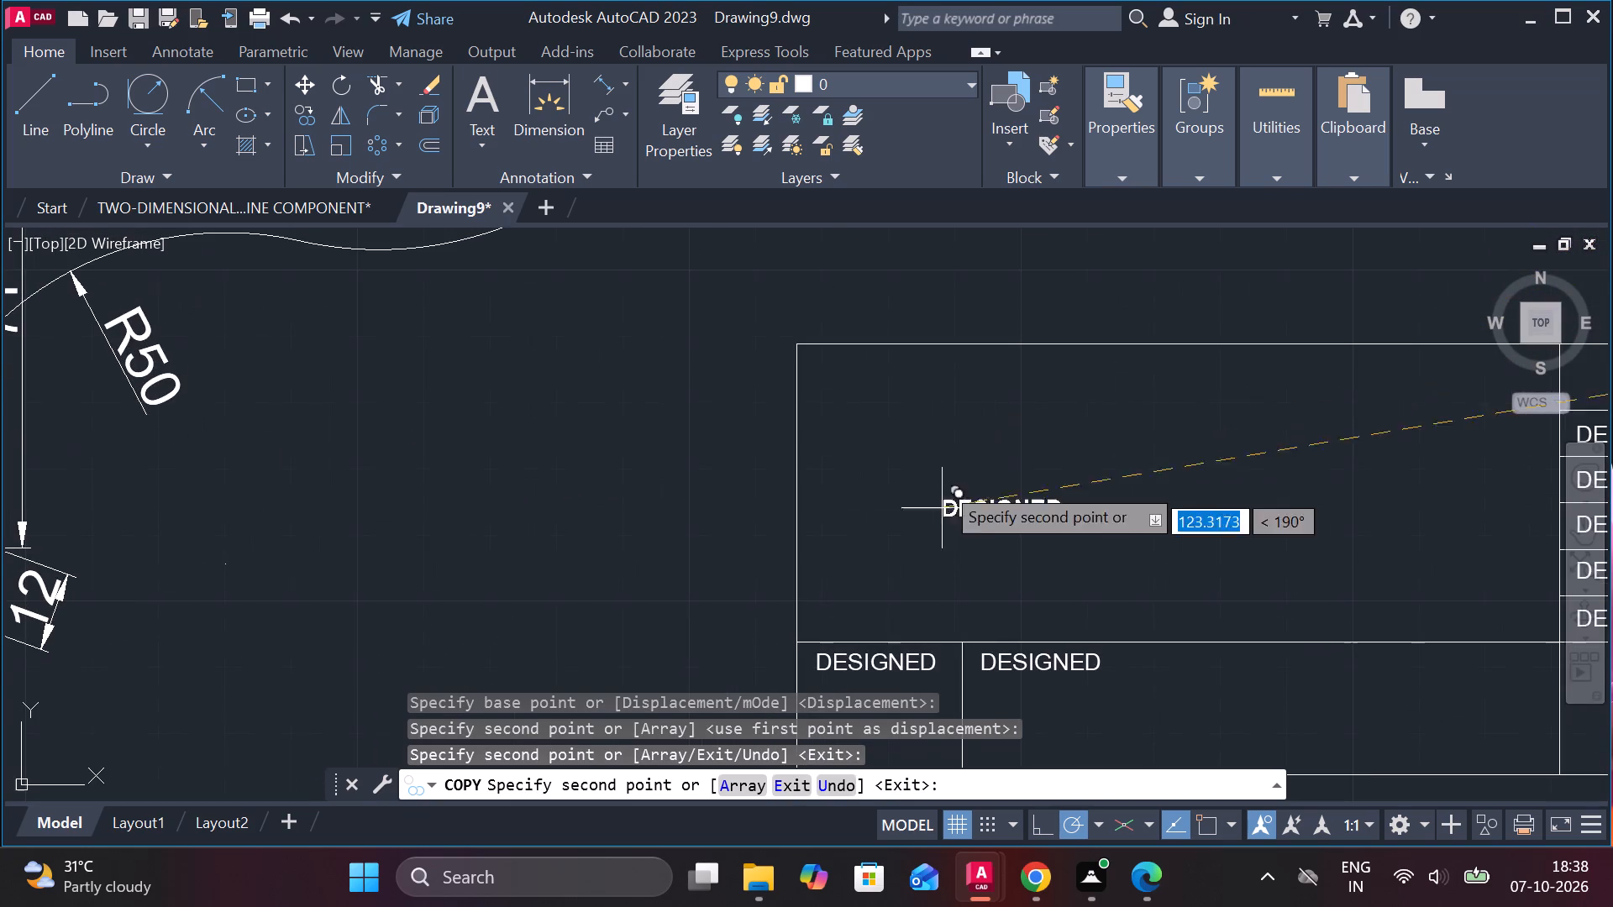
click(1094, 463)
scroll(1166, 499, down, 1)
middle_drag(1170, 501, 976, 358)
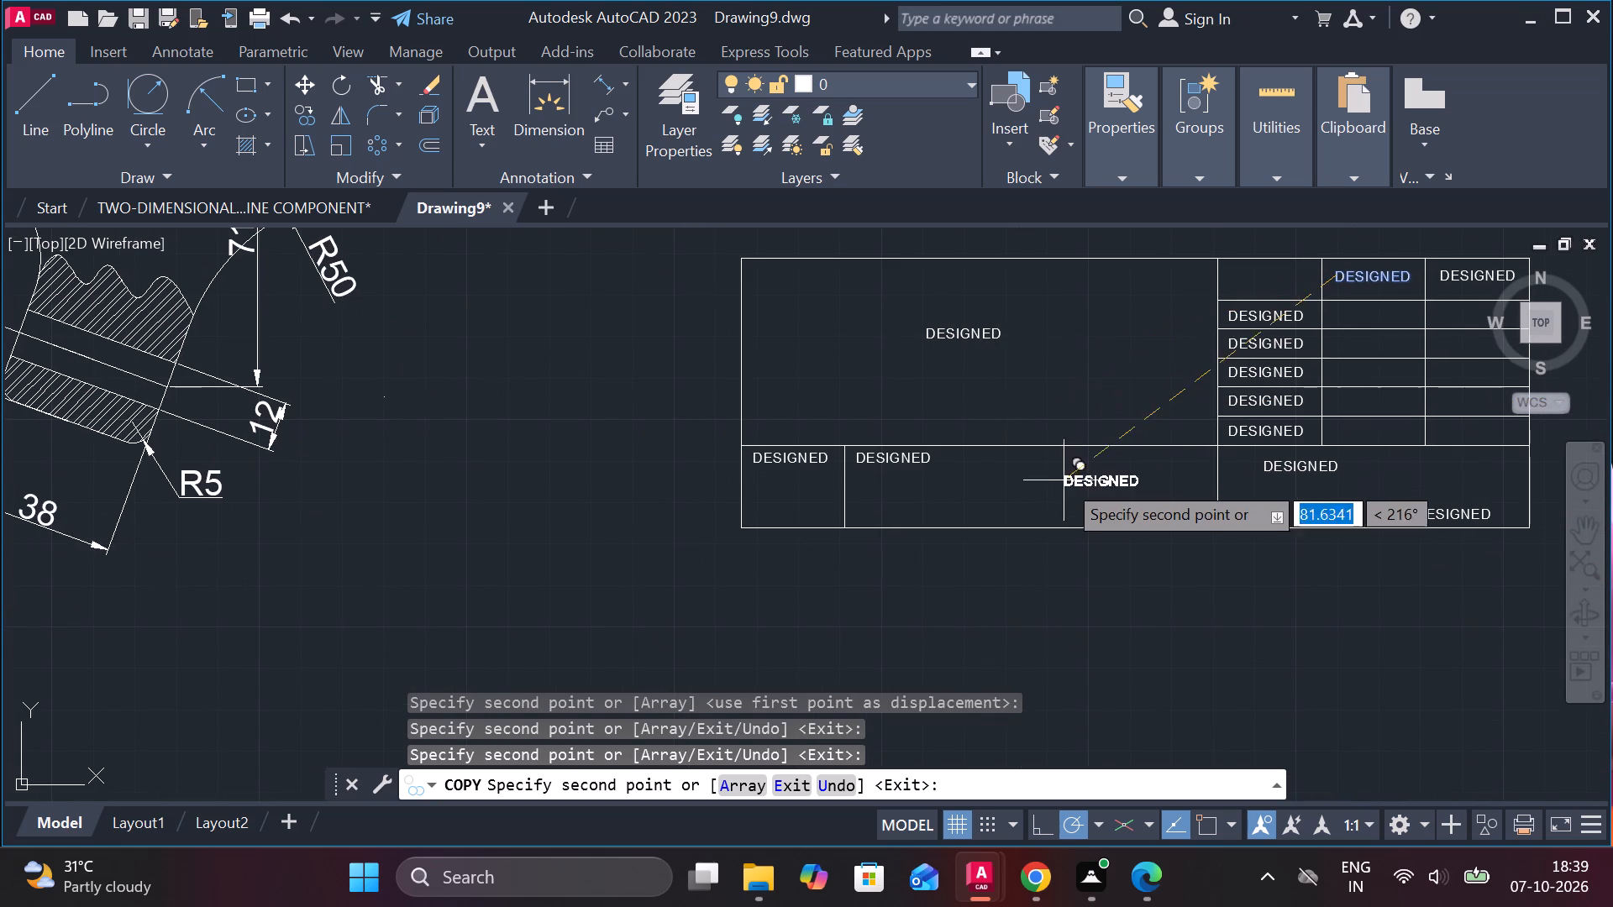
key(Escape)
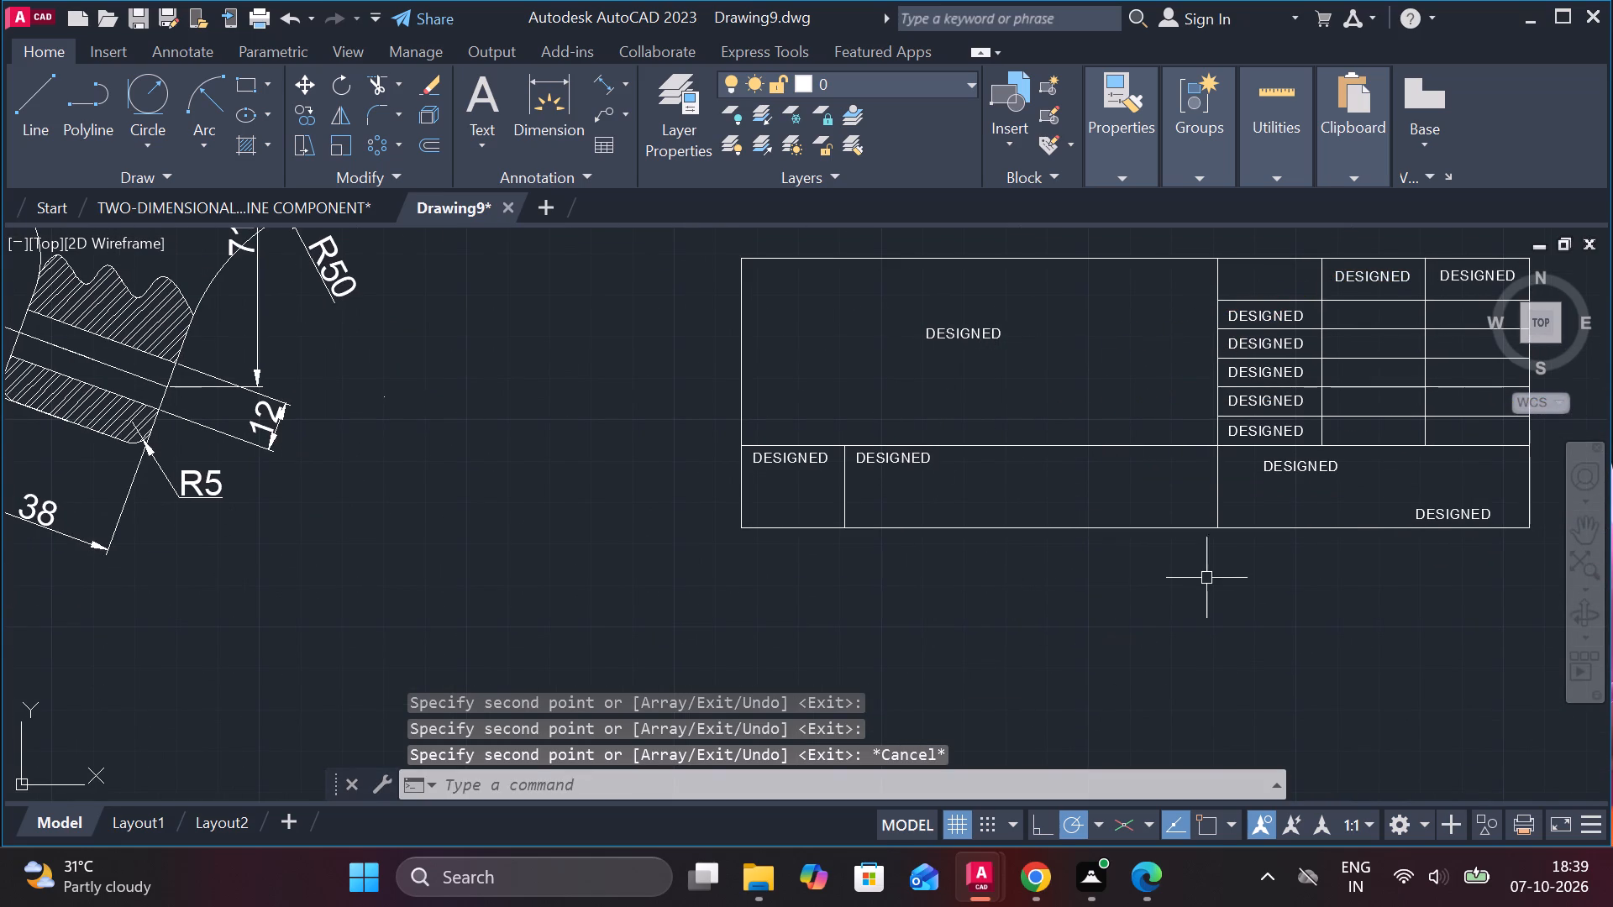
With object snap on, draw a 25-long horizontal line across the midheight of the title block's small lower-left cell.
key(l)
key(Return)
scroll(719, 553, up, 2)
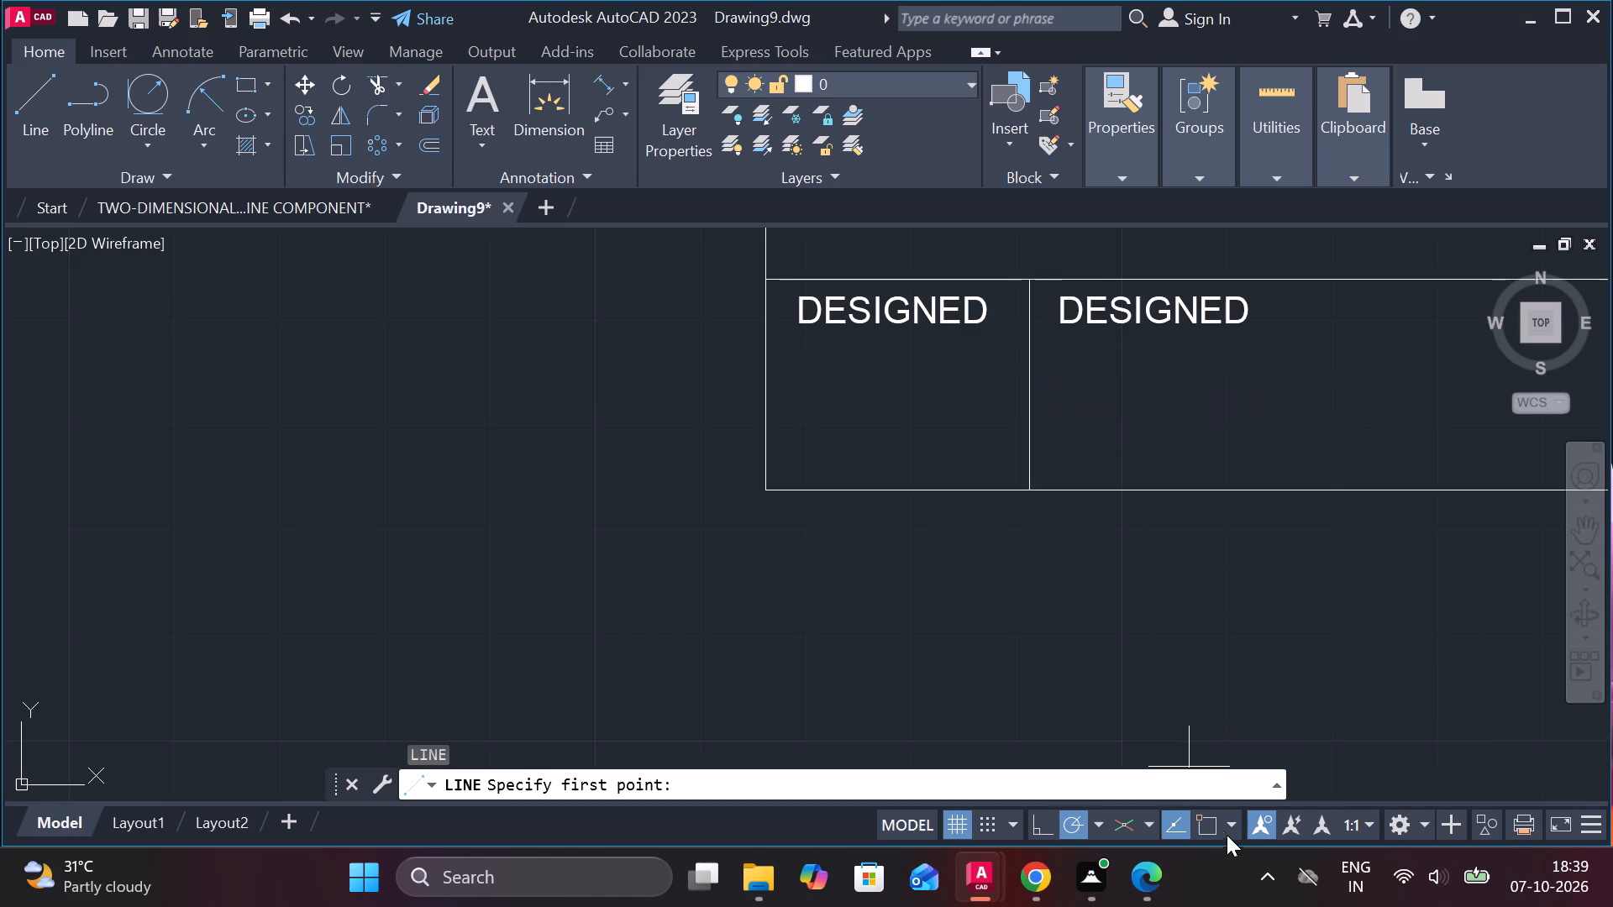
click(1197, 826)
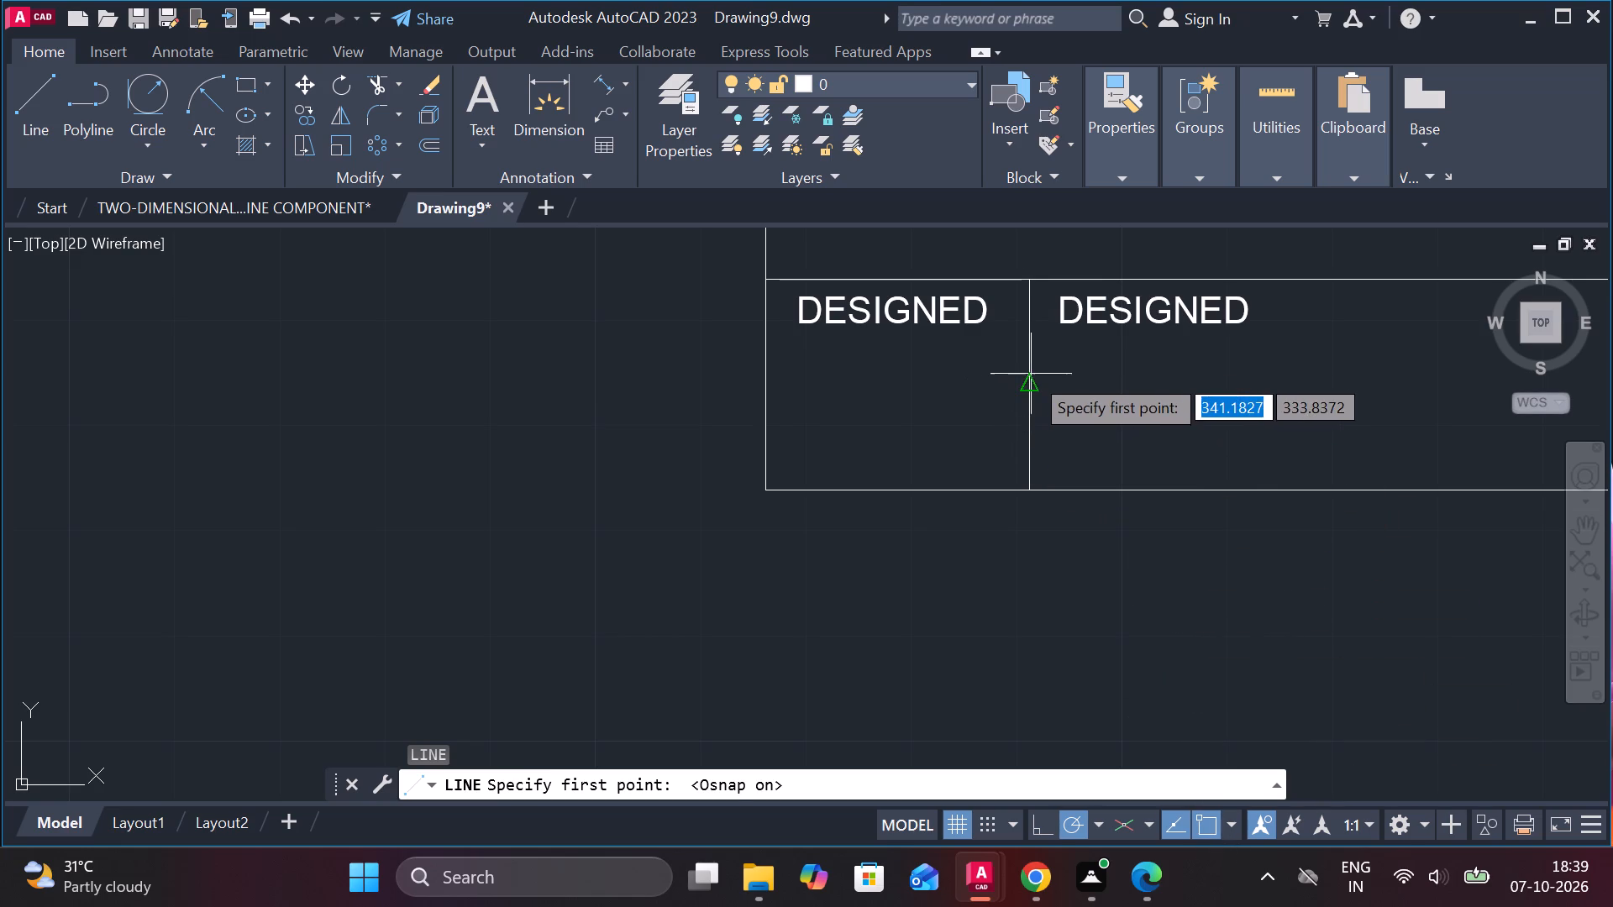
click(1031, 382)
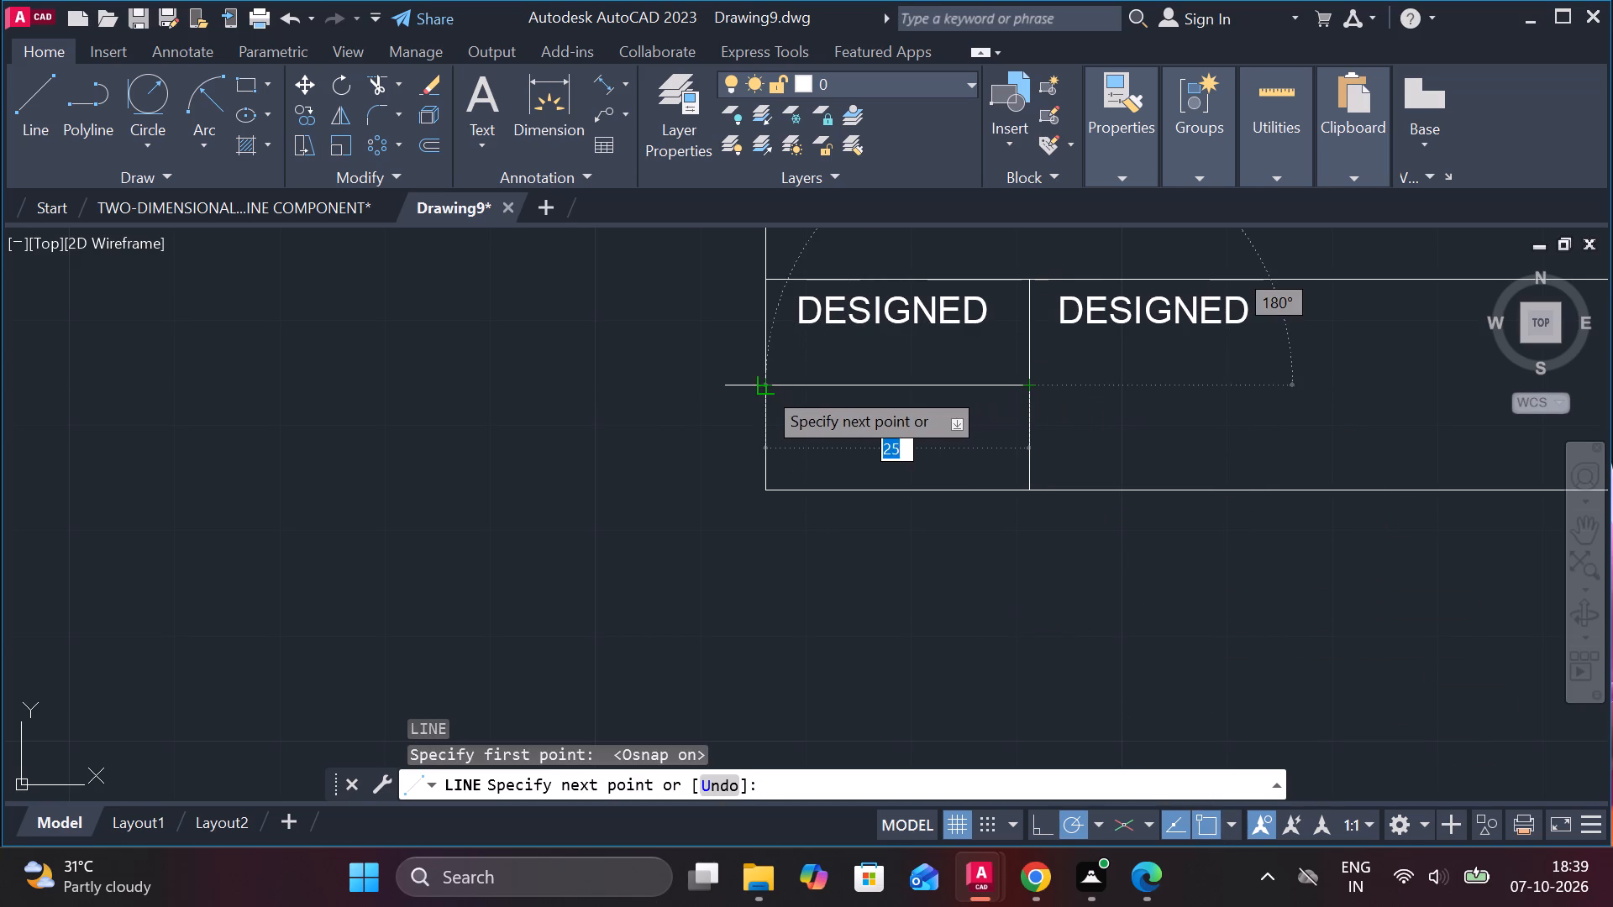
click(758, 385)
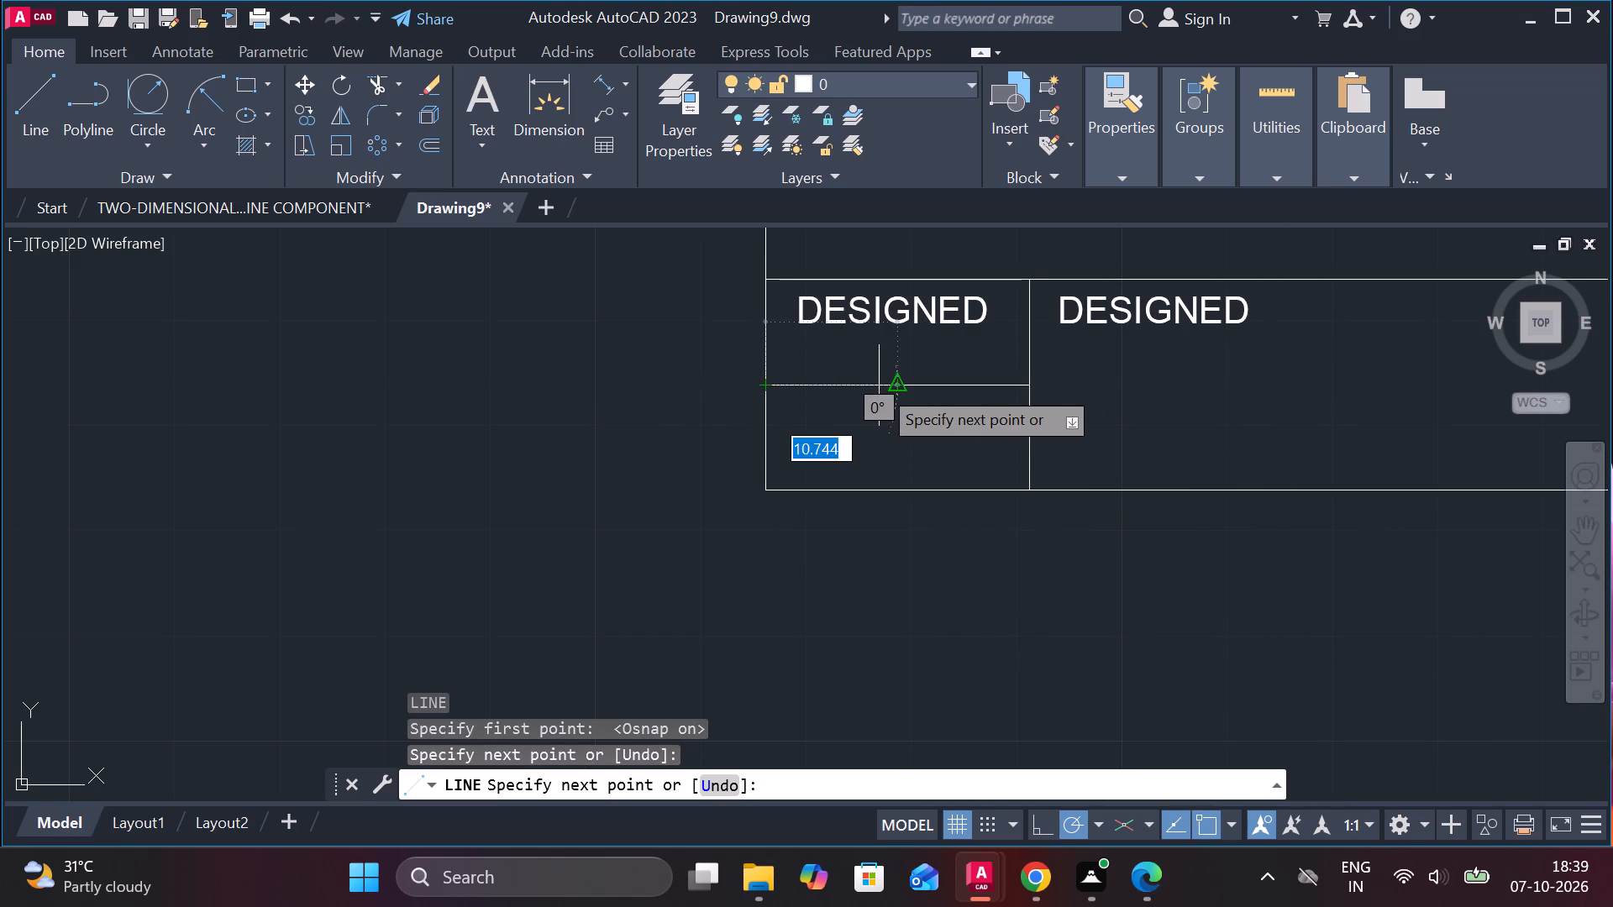
key(Escape)
Replace the DESIGNED text in the top-row cell of the second 25-wide column with NAME.
scroll(892, 397, down, 1)
middle_drag(892, 397, 707, 595)
scroll(950, 490, down, 1)
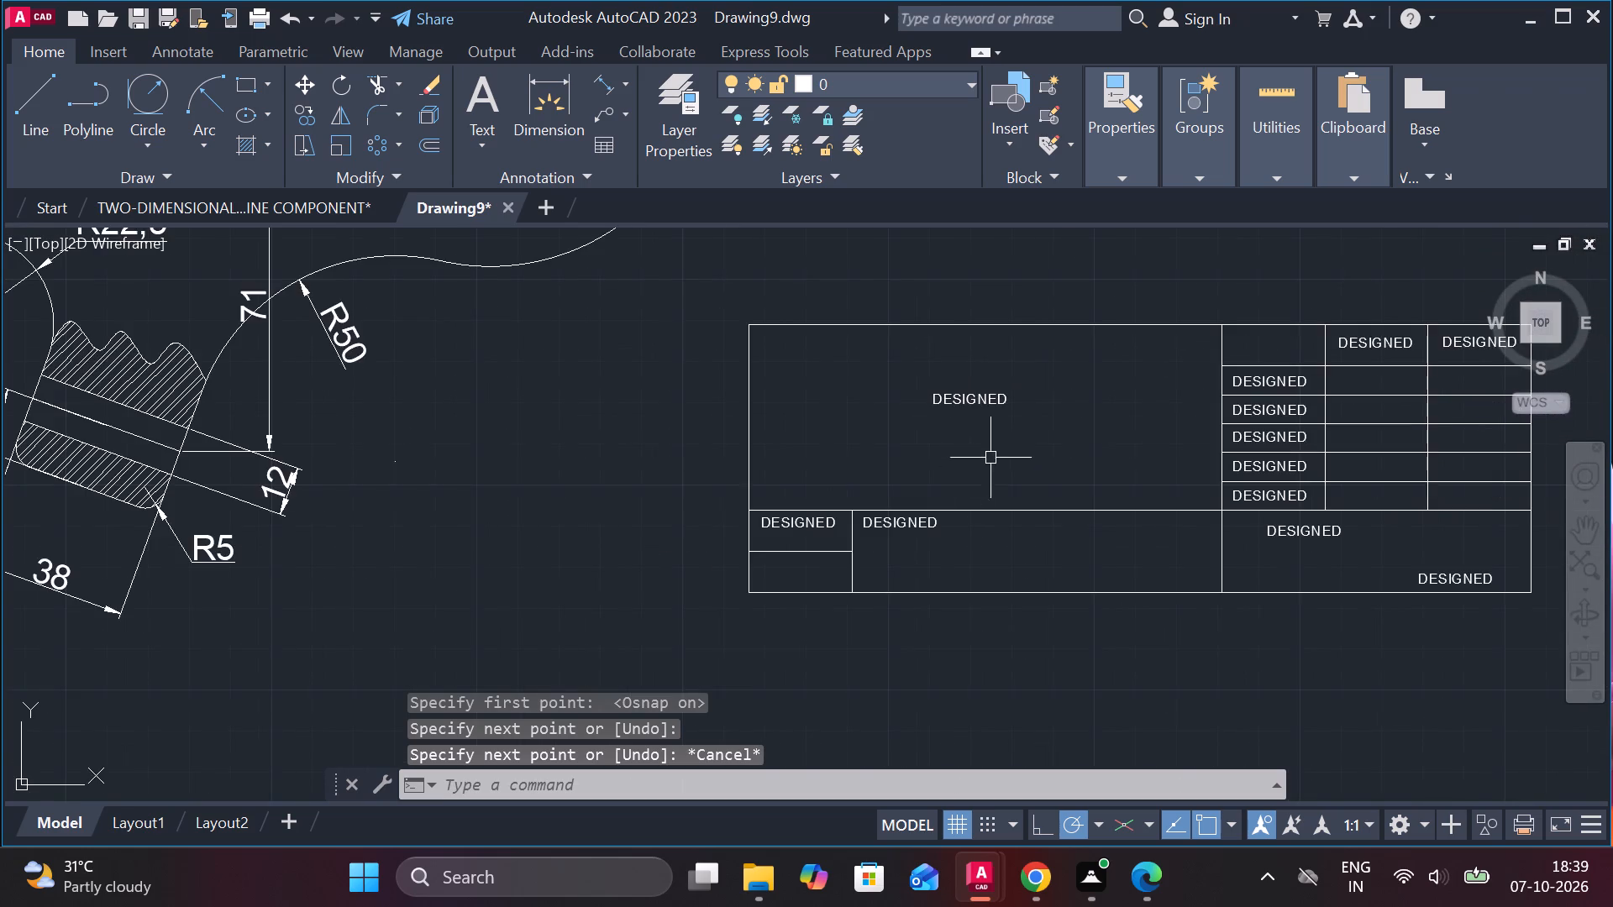
middle_drag(995, 455, 623, 576)
scroll(1005, 470, up, 2)
double_click(1006, 453)
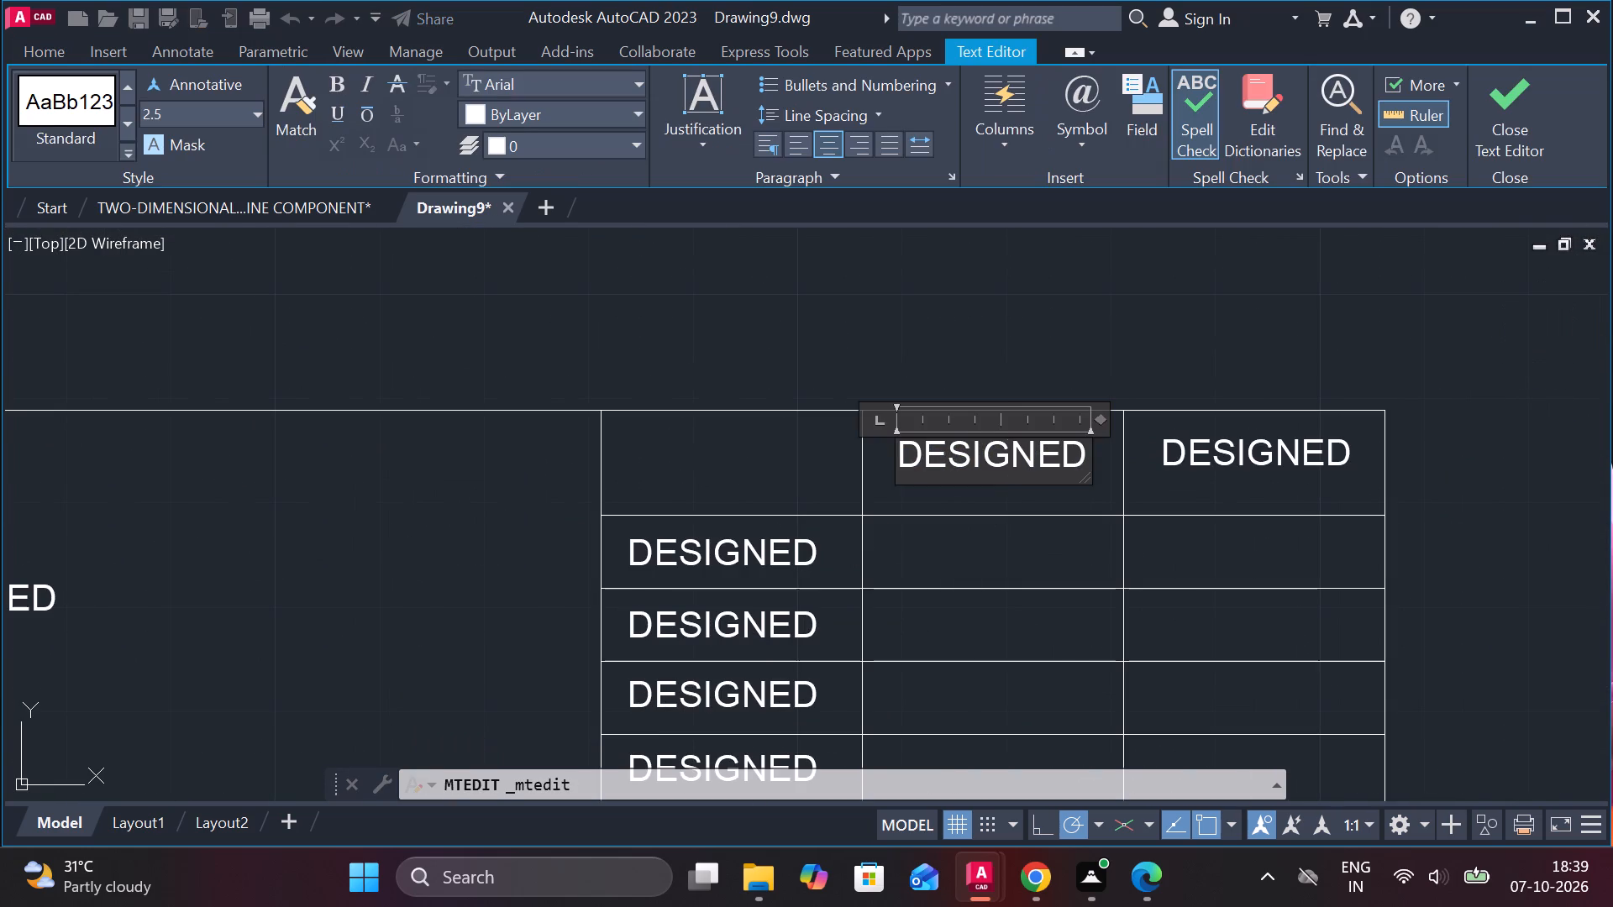
key(Right)
key(Right)
key(Right)
key(BackSpace)
key(BackSpace)
key(BackSpace)
key(BackSpace)
key(BackSpace)
key(BackSpace)
key(BackSpace)
key(BackSpace)
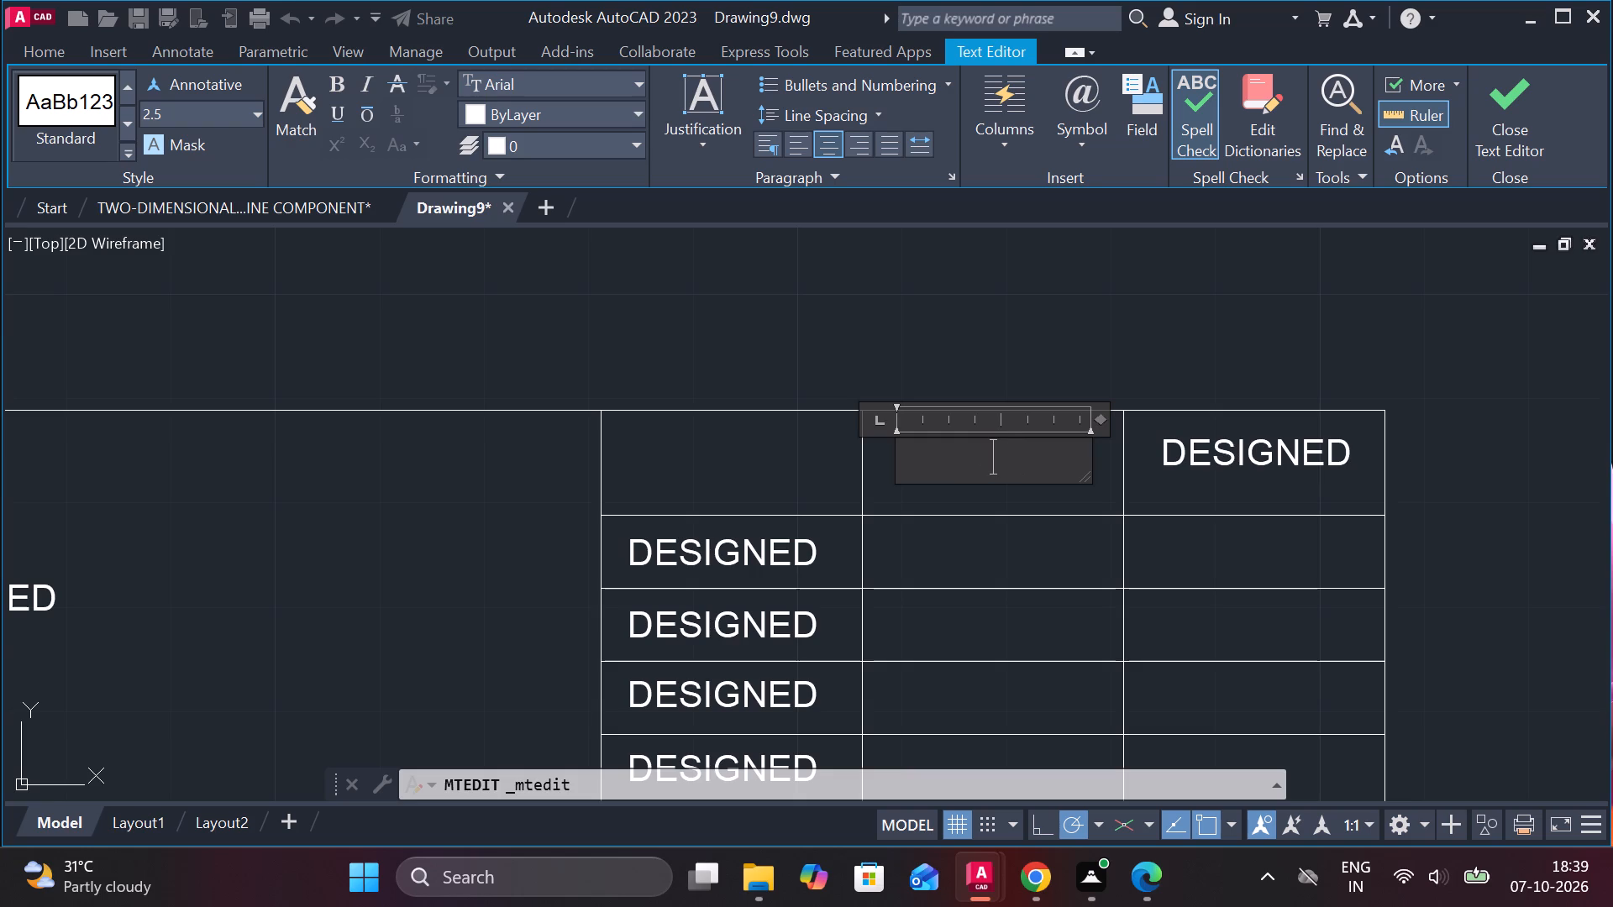
text(NAME)
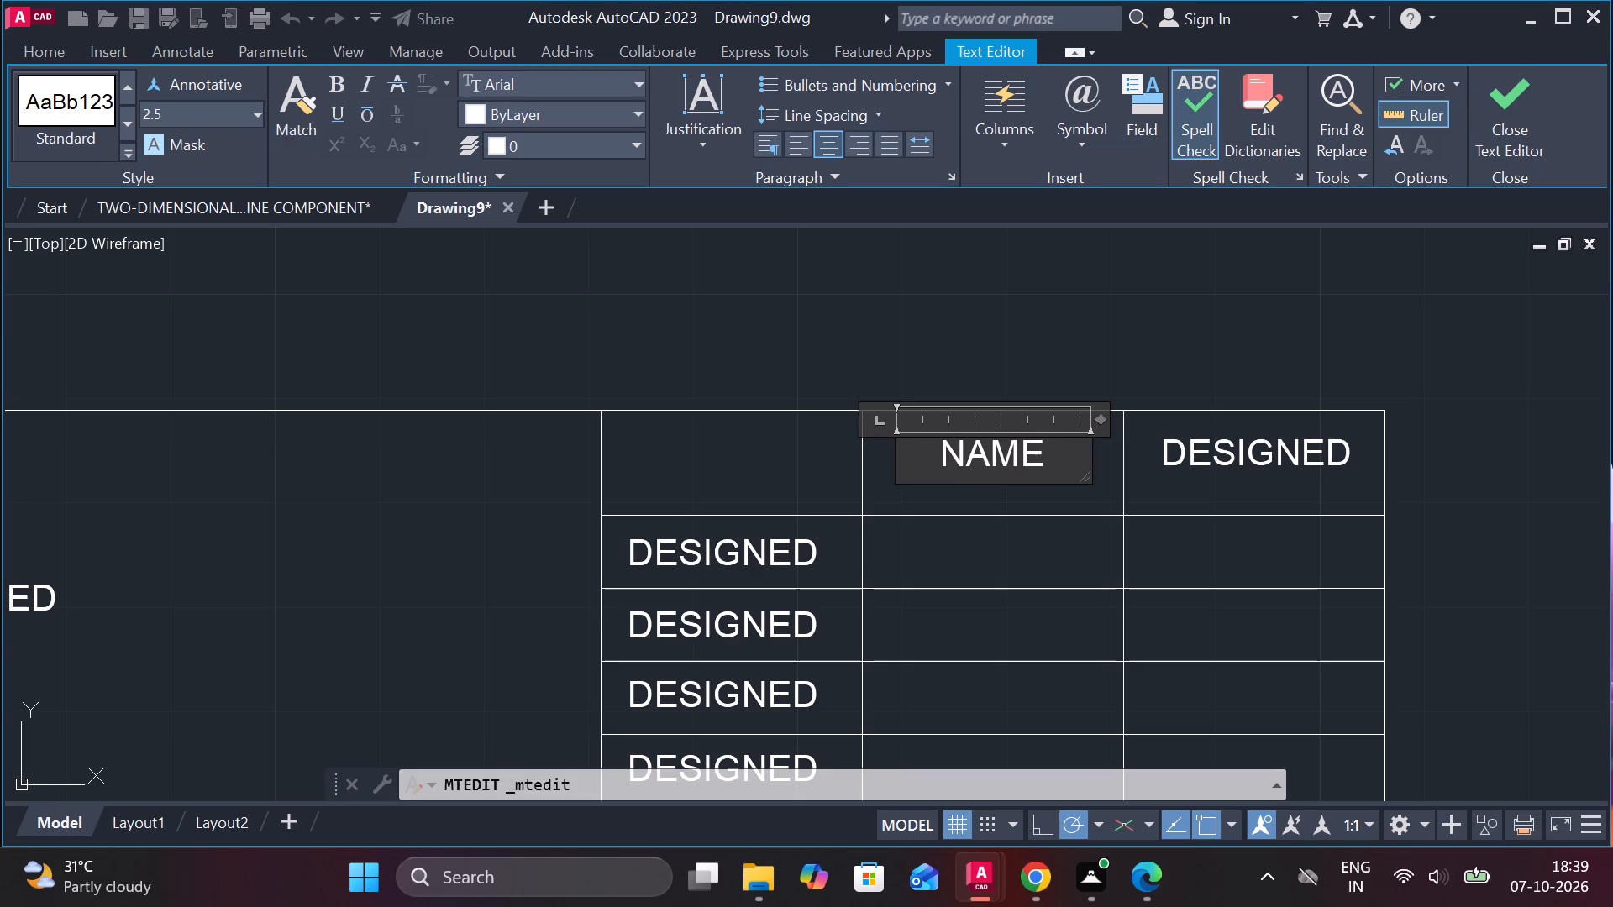
Change the DESIGNED text in the top-row cell of the third 25-wide column to DATE.
double_click(1227, 440)
click(1346, 441)
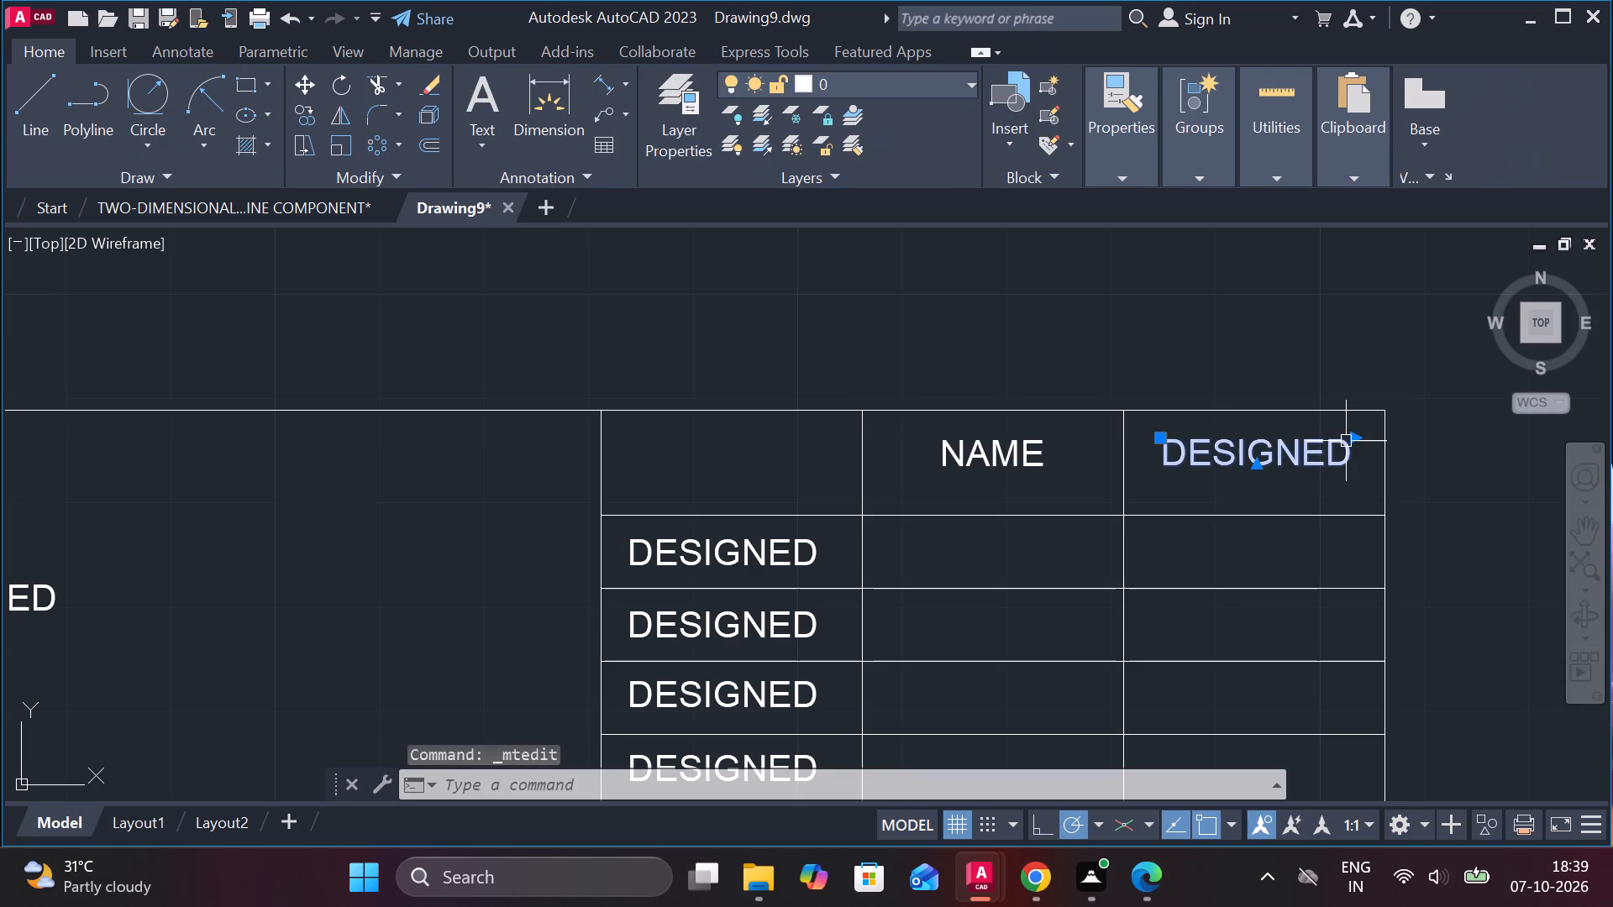
double_click(1348, 453)
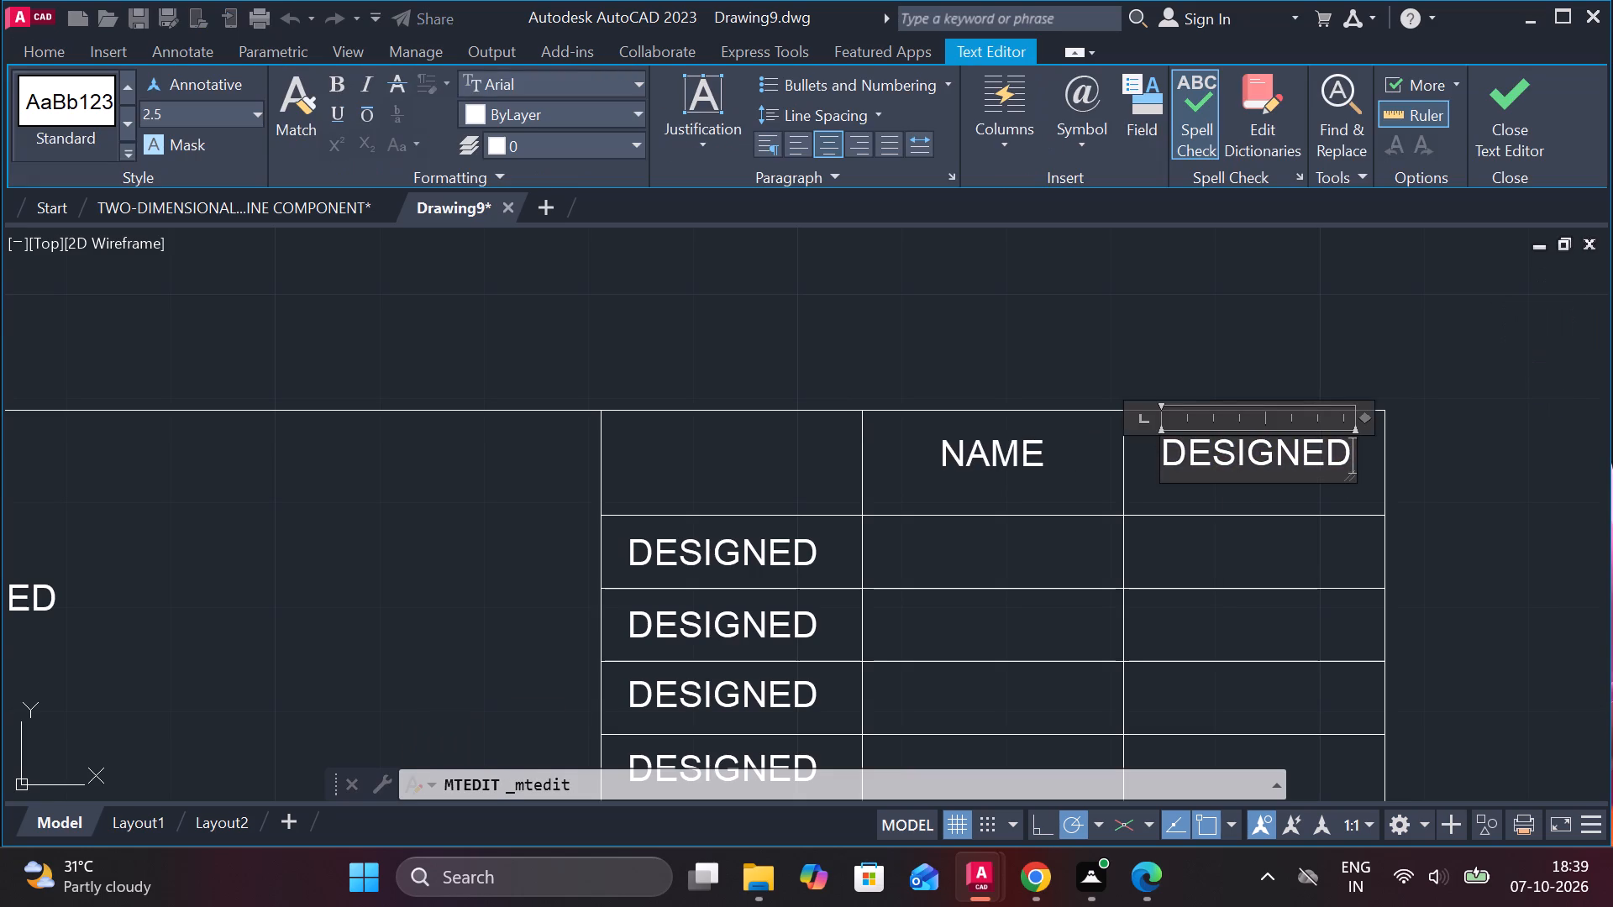
key(BackSpace)
key(BackSpace)
key(BackSpace)
key(BackSpace)
key(BackSpace)
key(BackSpace)
key(BackSpace)
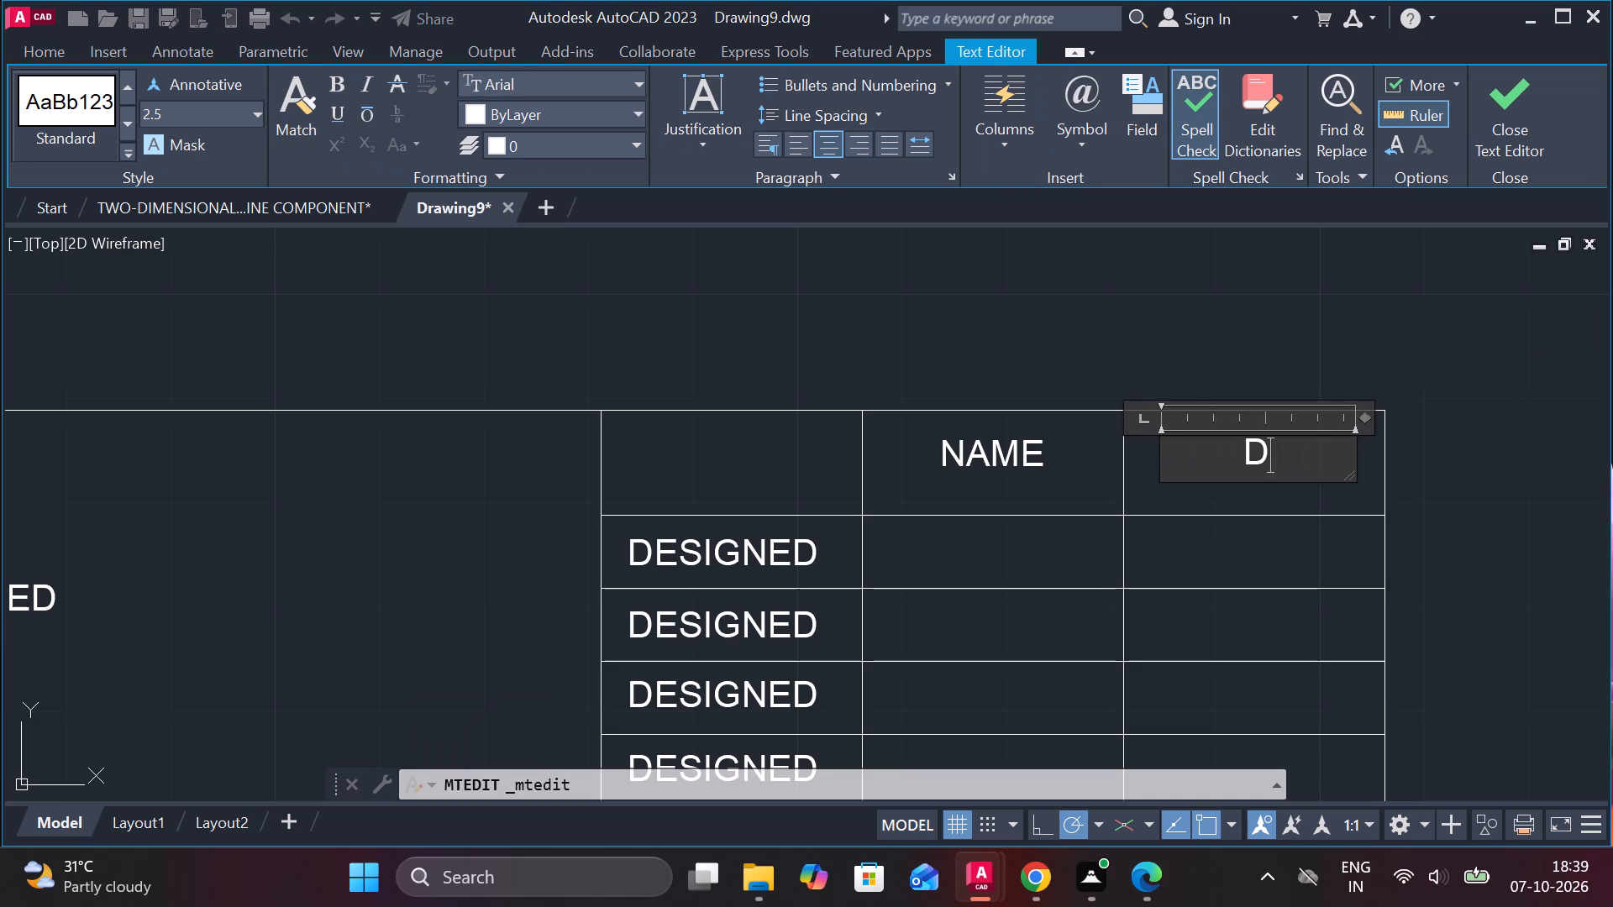
text(ATE)
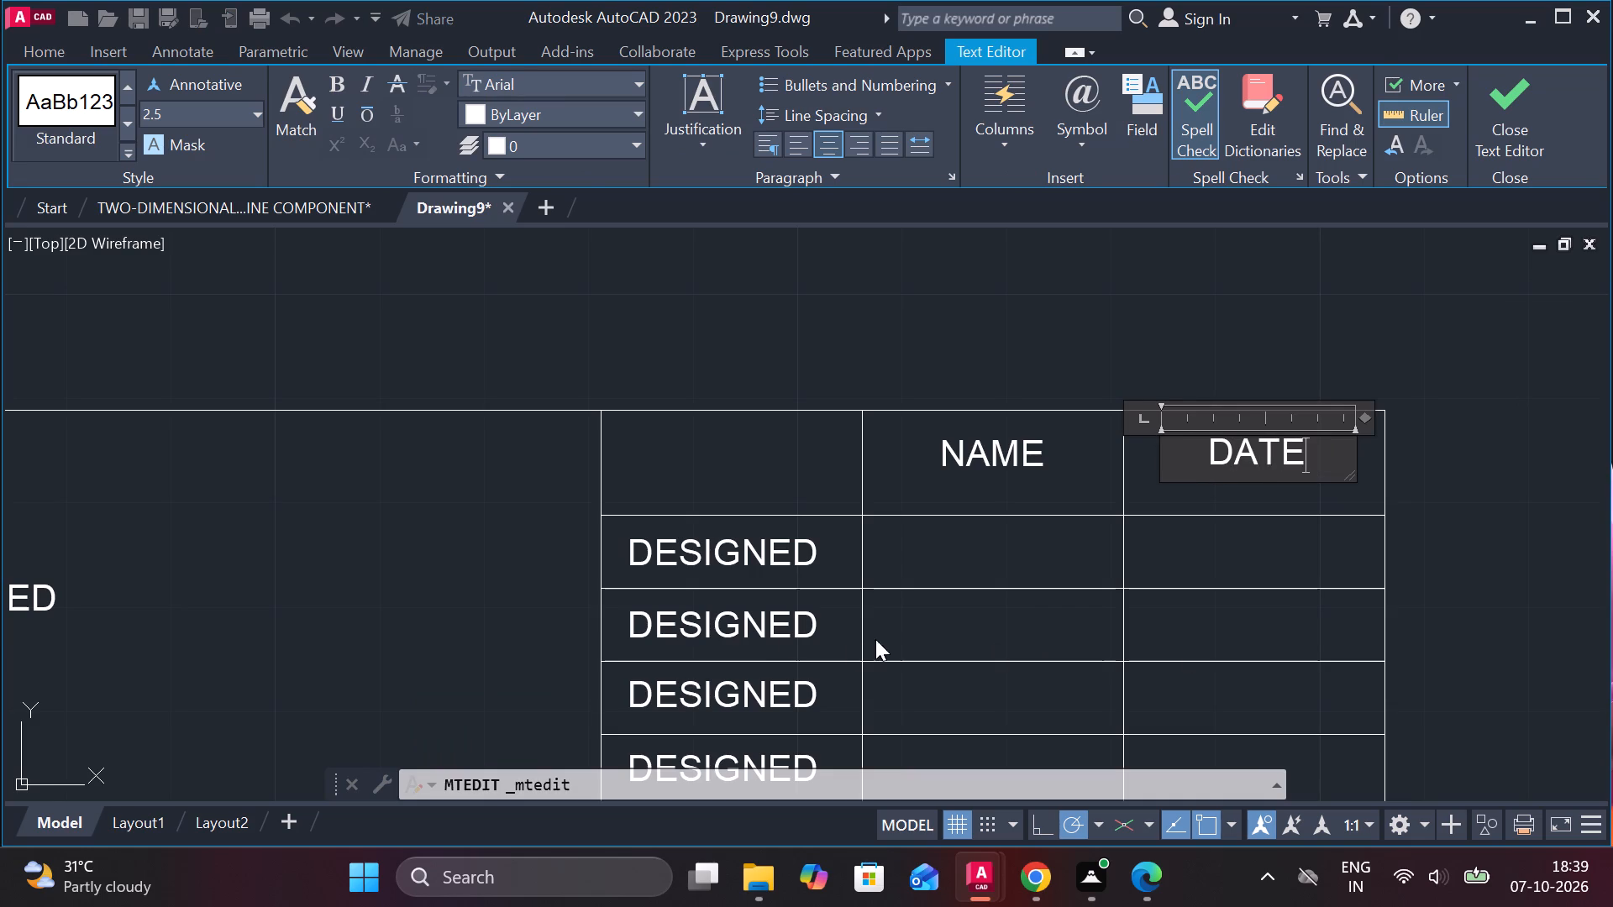
Change the second DESIGNED label in the first 25-wide column to DRAWN and close the text editor.
triple_click(765, 627)
double_click(777, 623)
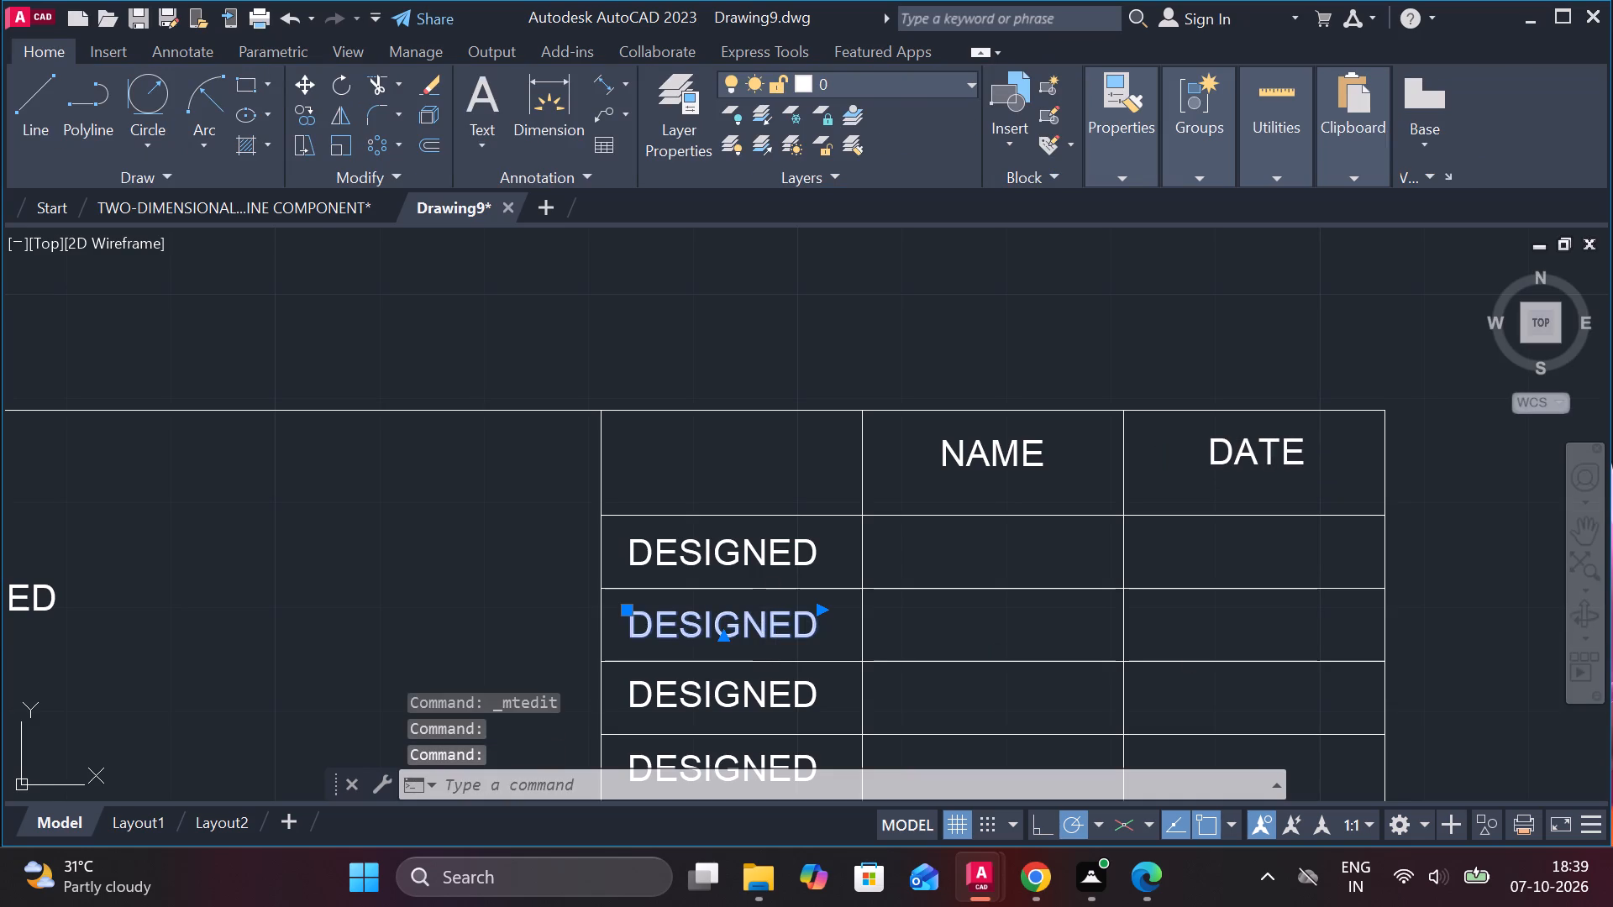
click(816, 630)
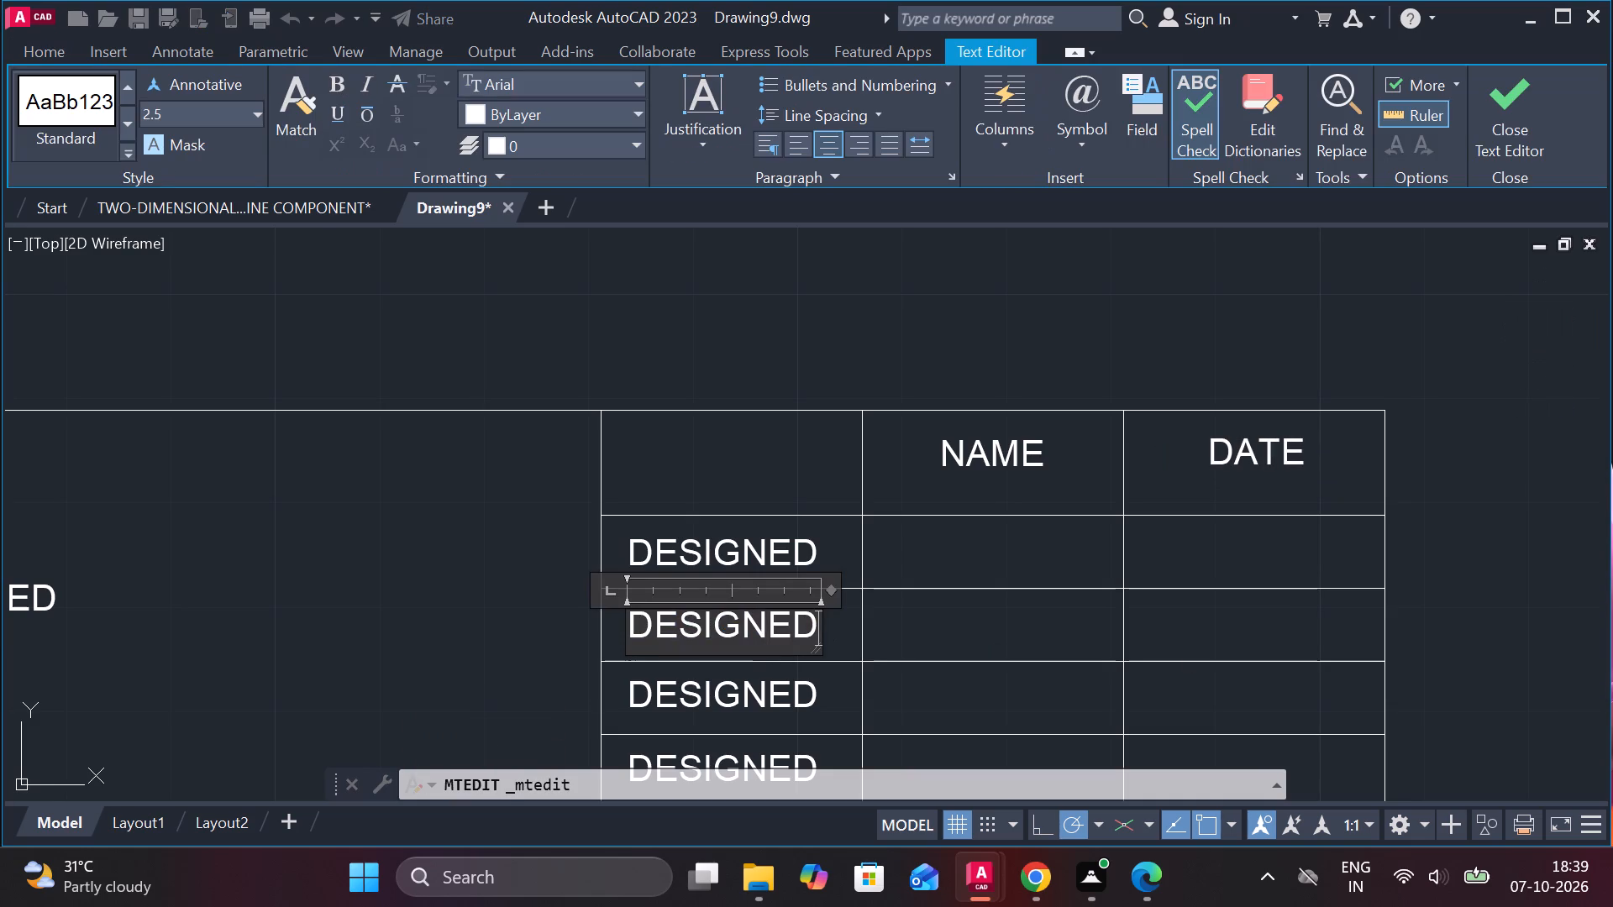
key(BackSpace)
key(BackSpace)
key(BackSpace)
key(BackSpace)
key(BackSpace)
key(BackSpace)
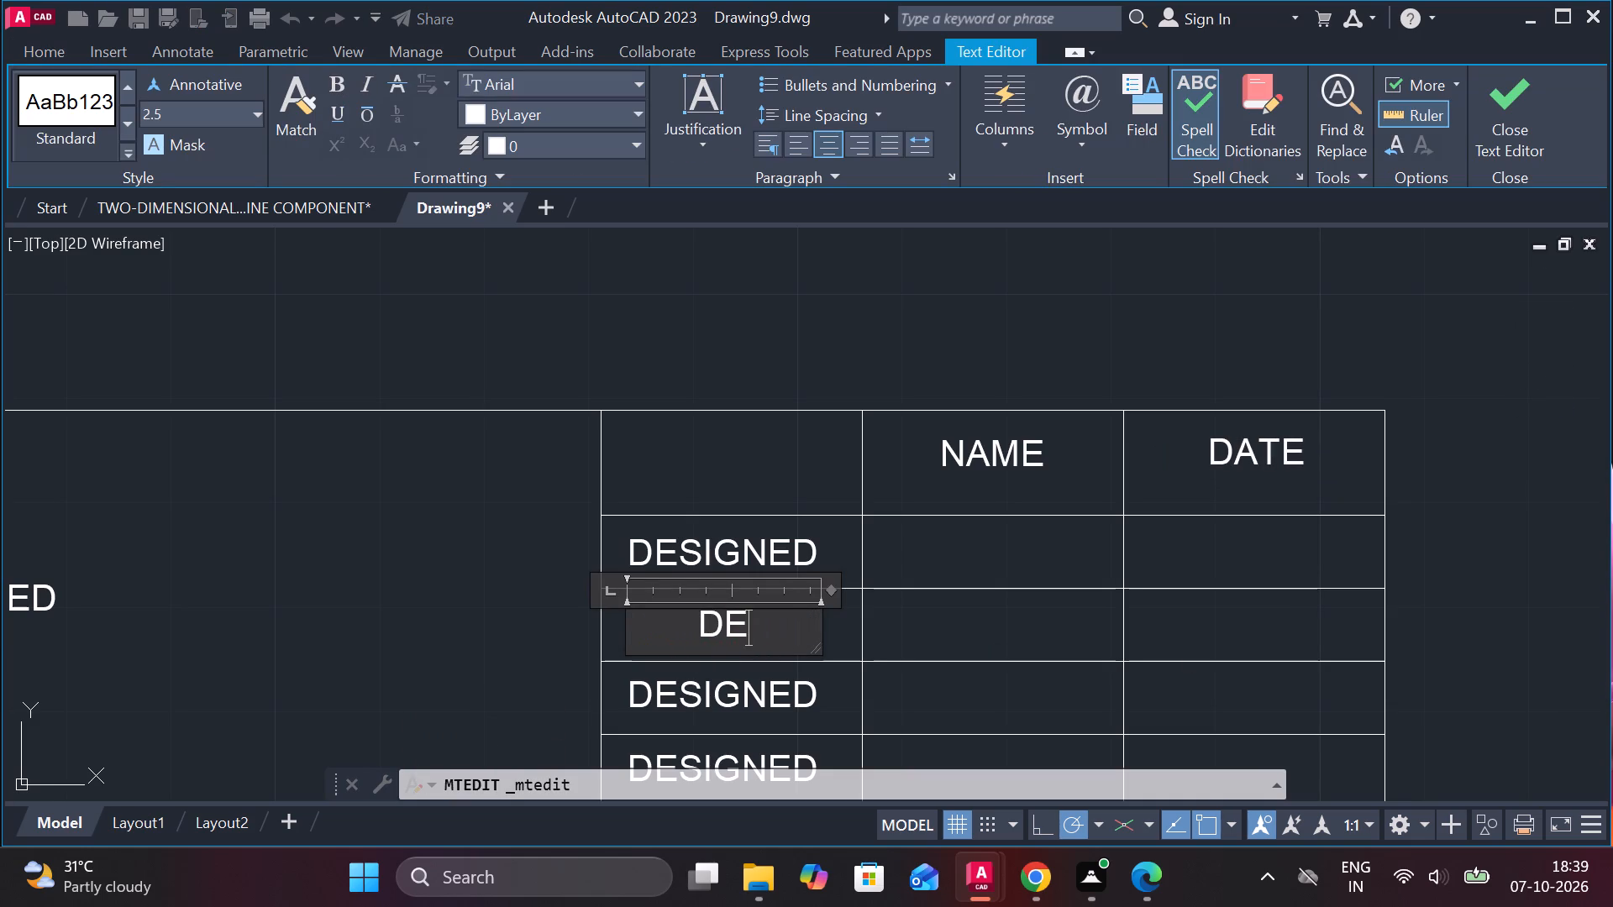
key(BackSpace)
text(RAWN)
click(1516, 153)
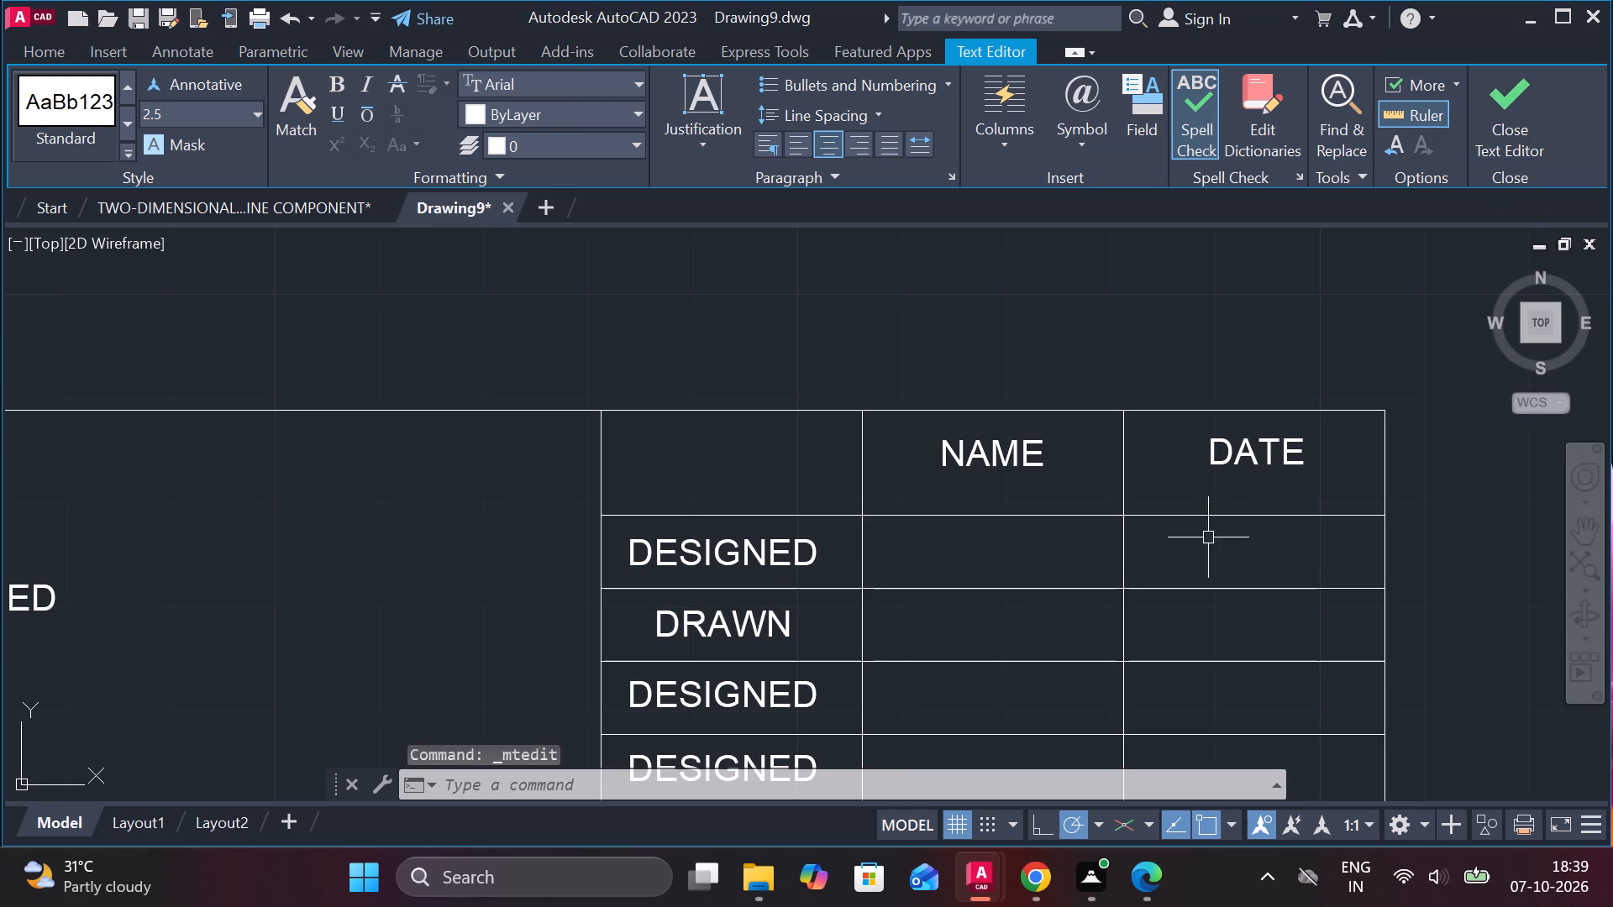
Replace the DESIGNED label directly below DRAWN with CHECKED and close the text editor.
middle_drag(934, 662, 968, 439)
double_click(796, 466)
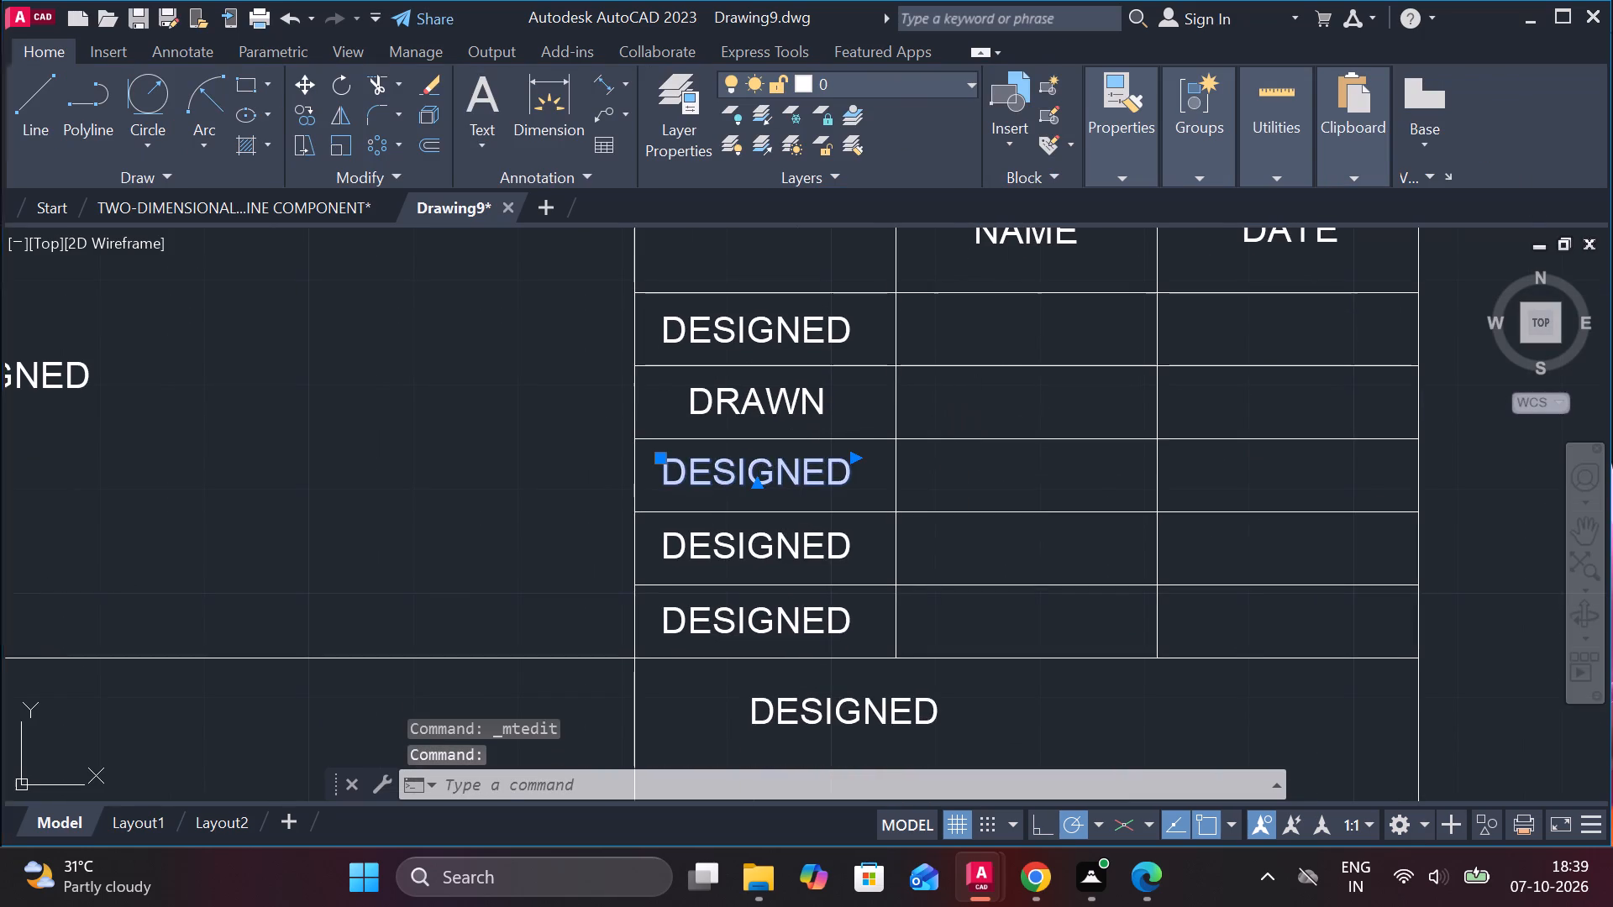
click(844, 467)
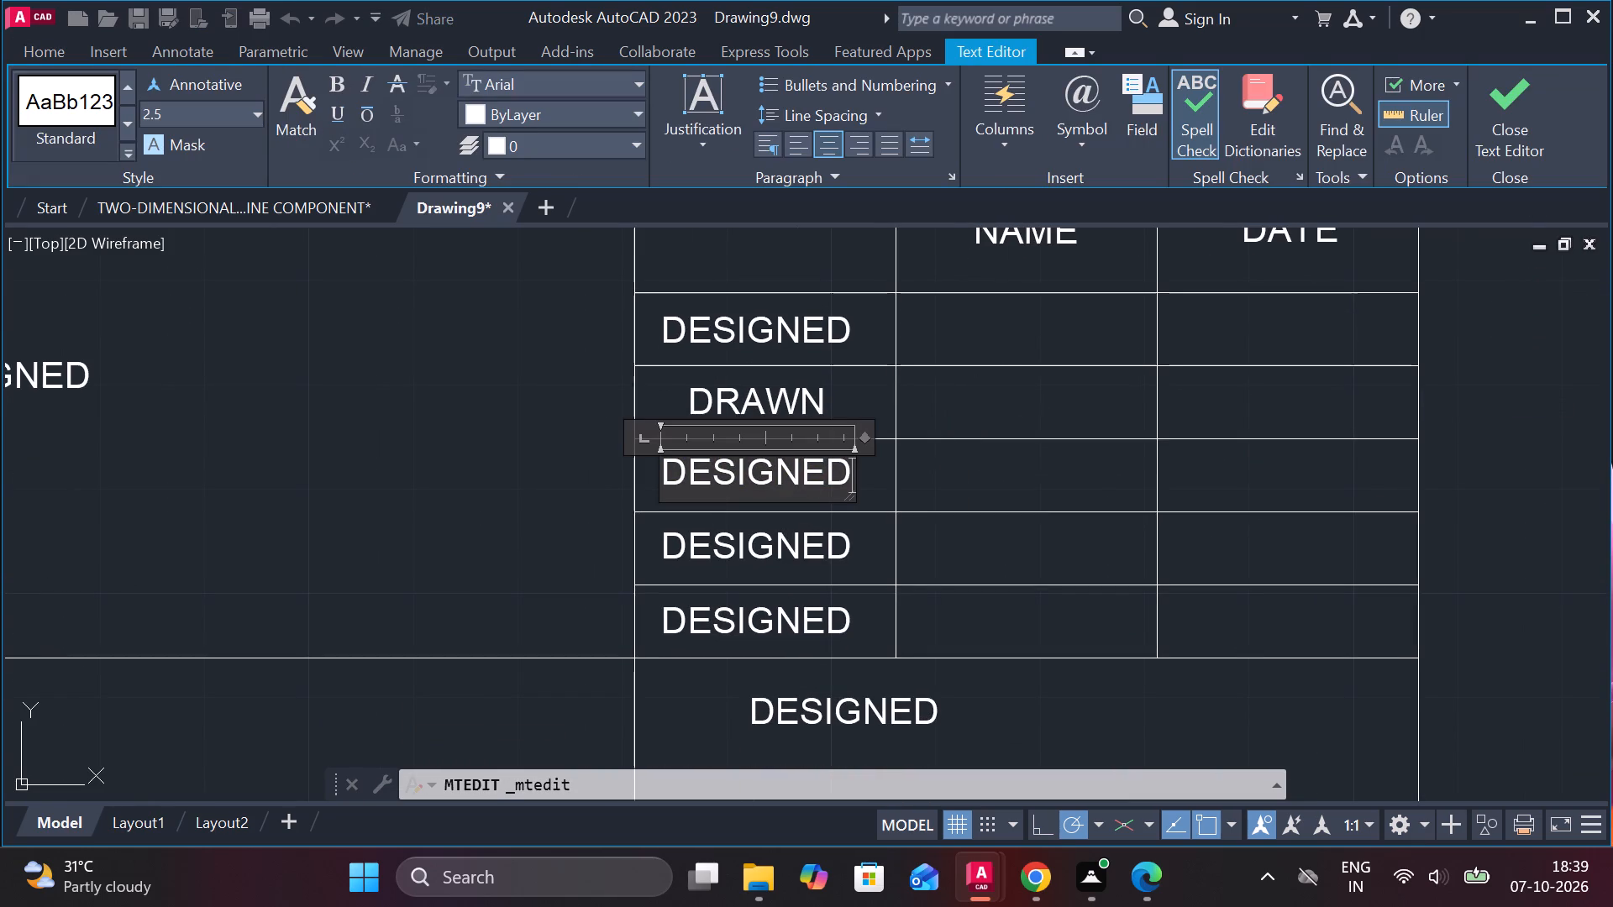
key(BackSpace)
key(BackSpace)
key(BackSpace)
key(BackSpace)
key(BackSpace)
key(BackSpace)
key(BackSpace)
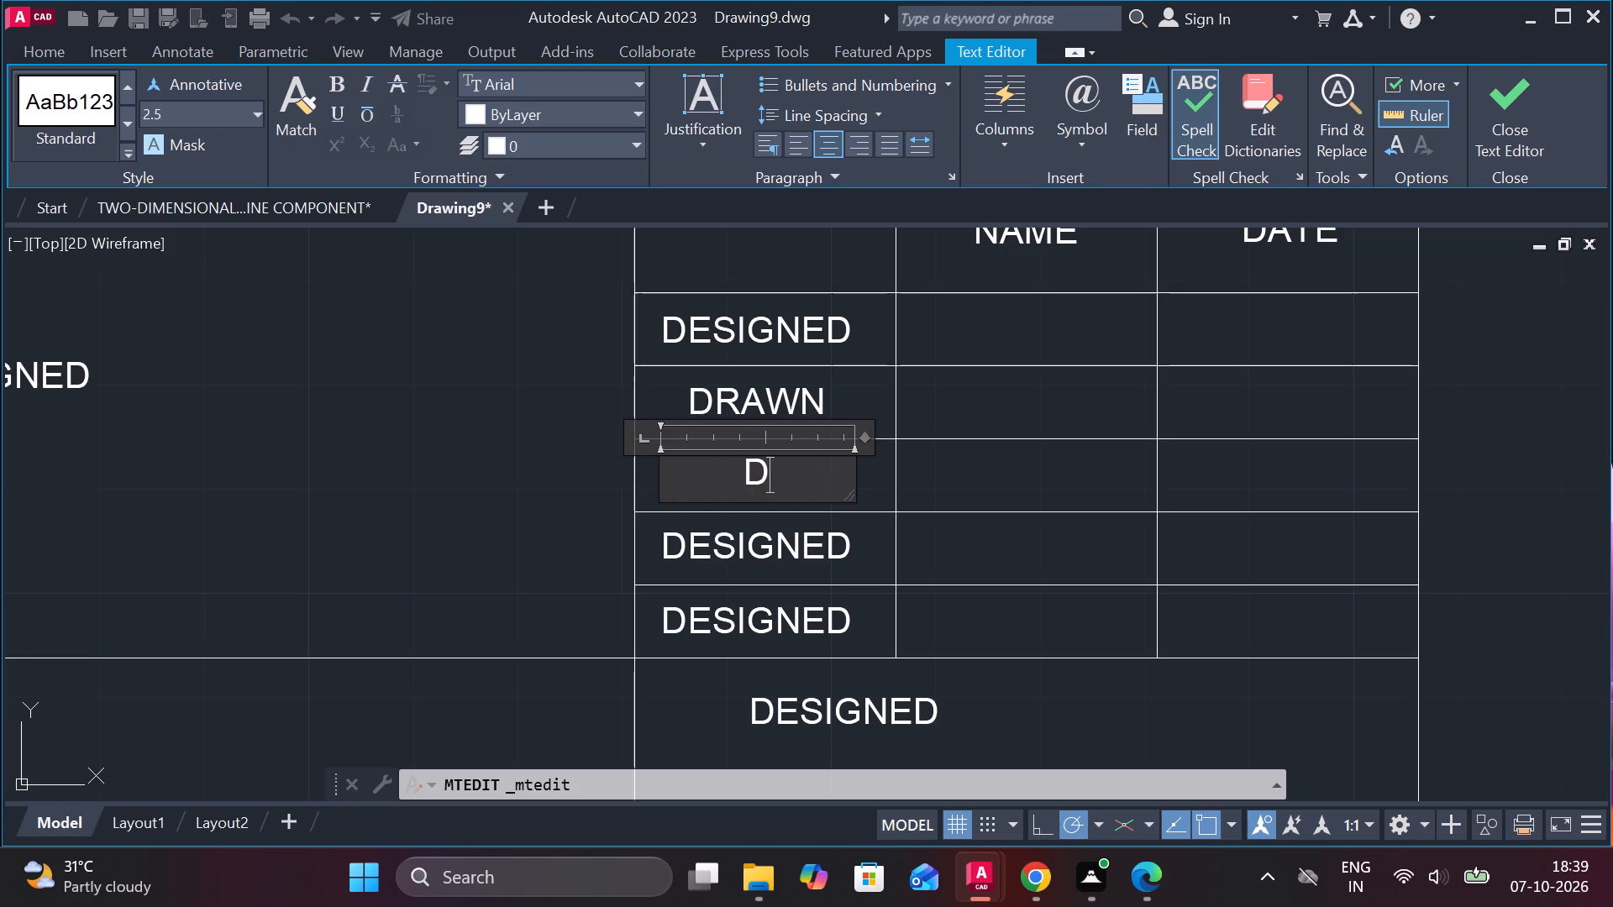
key(BackSpace)
text(CHECKED)
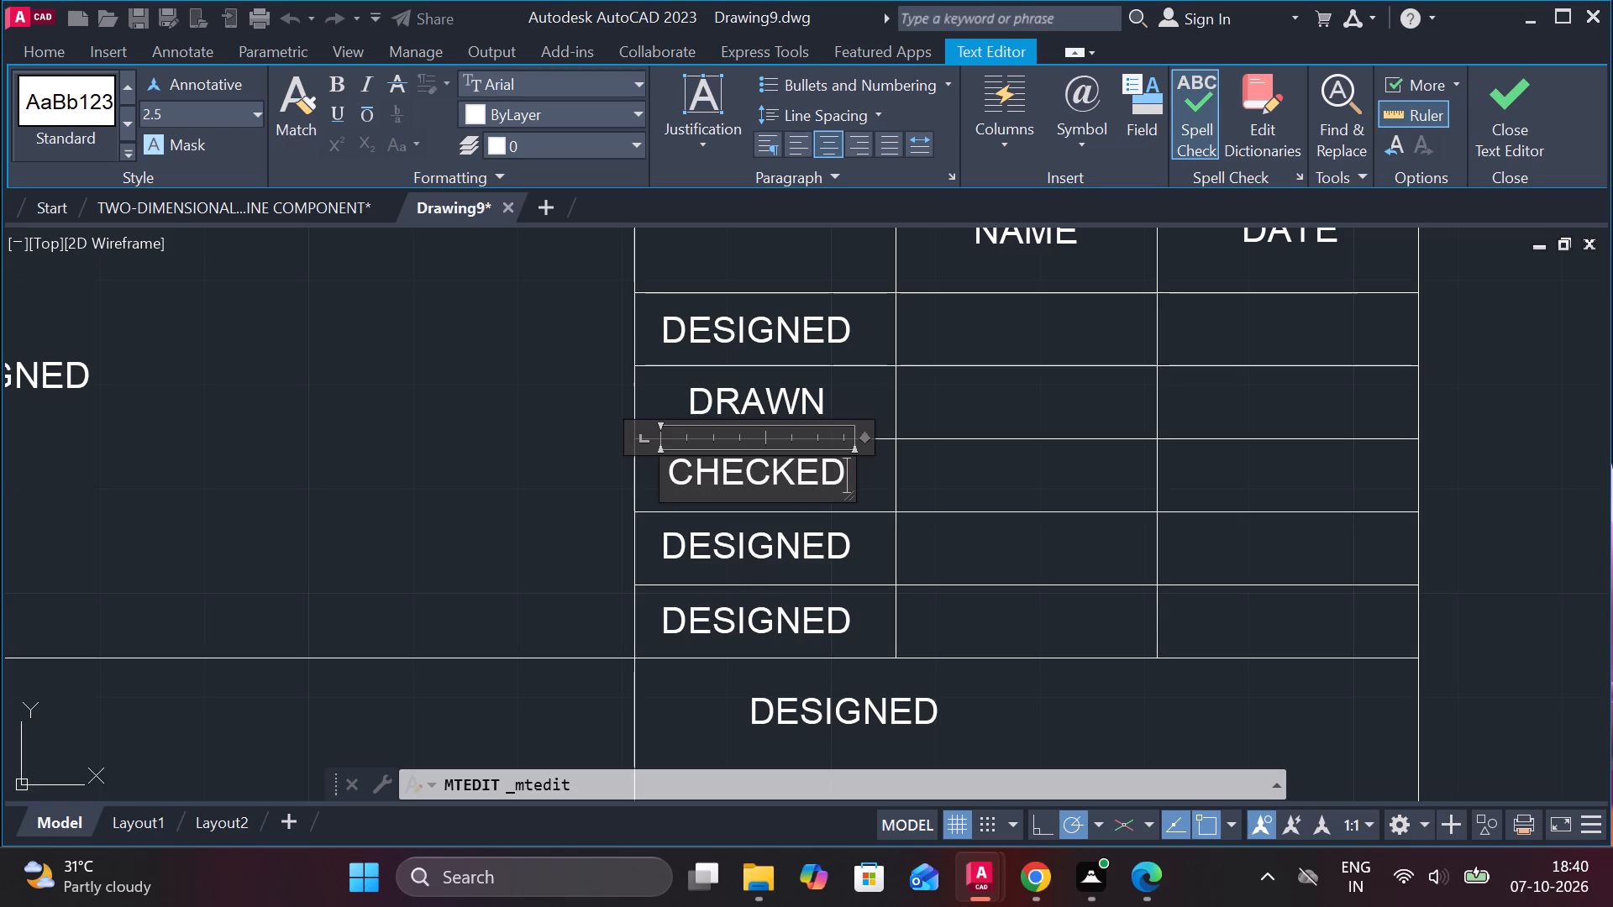
click(1531, 93)
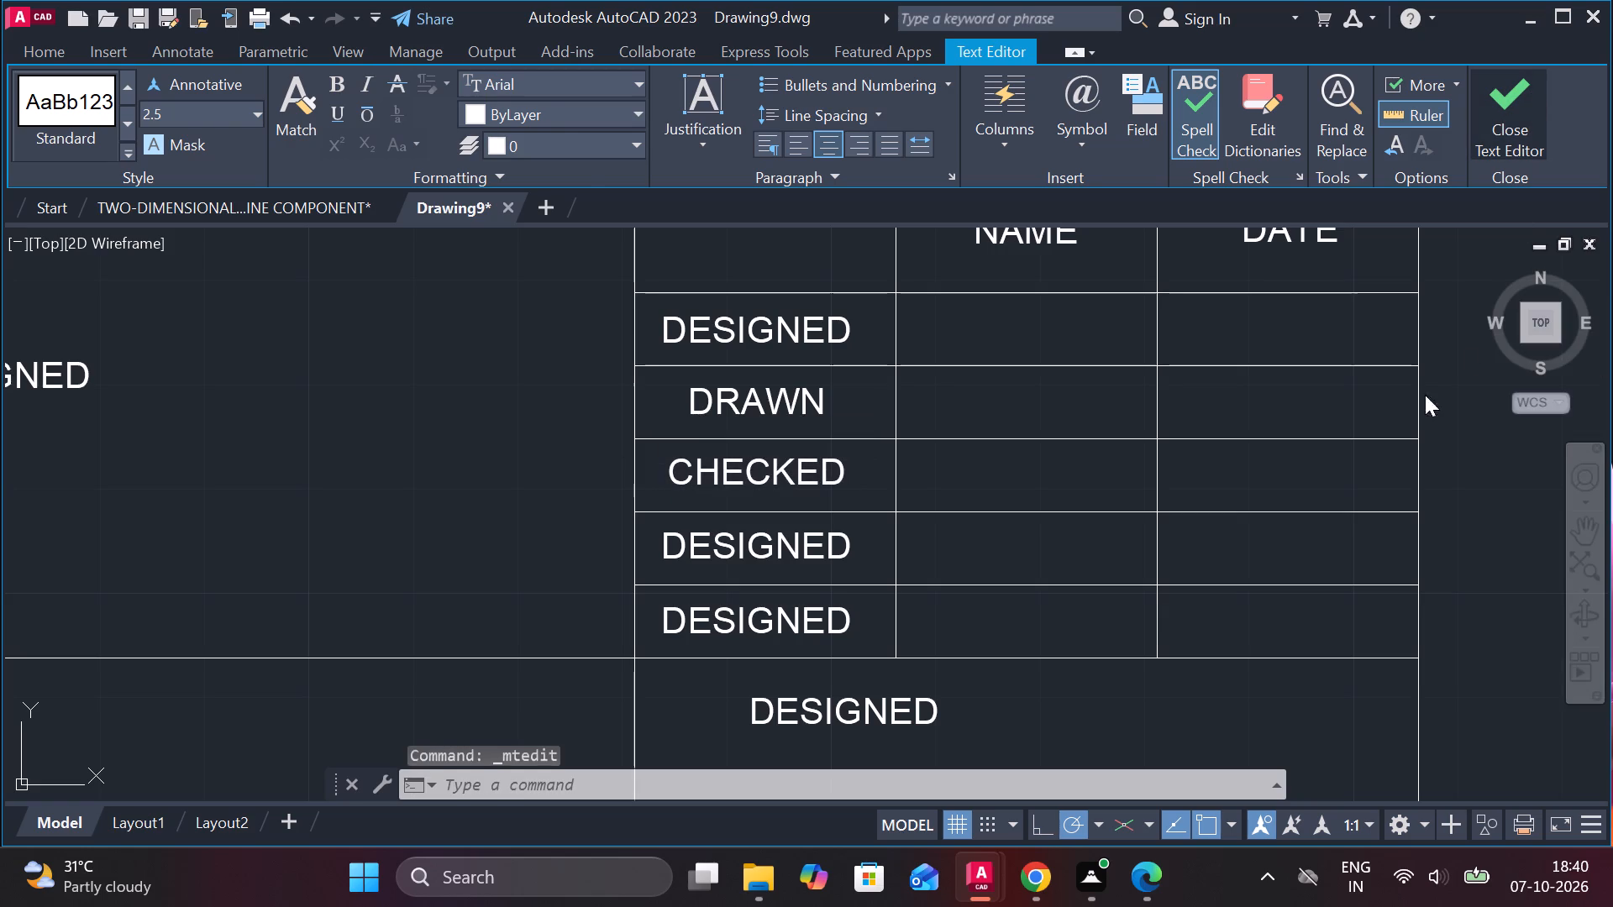
Replace the DESIGNED label directly below CHECKED with STANDARD.
double_click(784, 546)
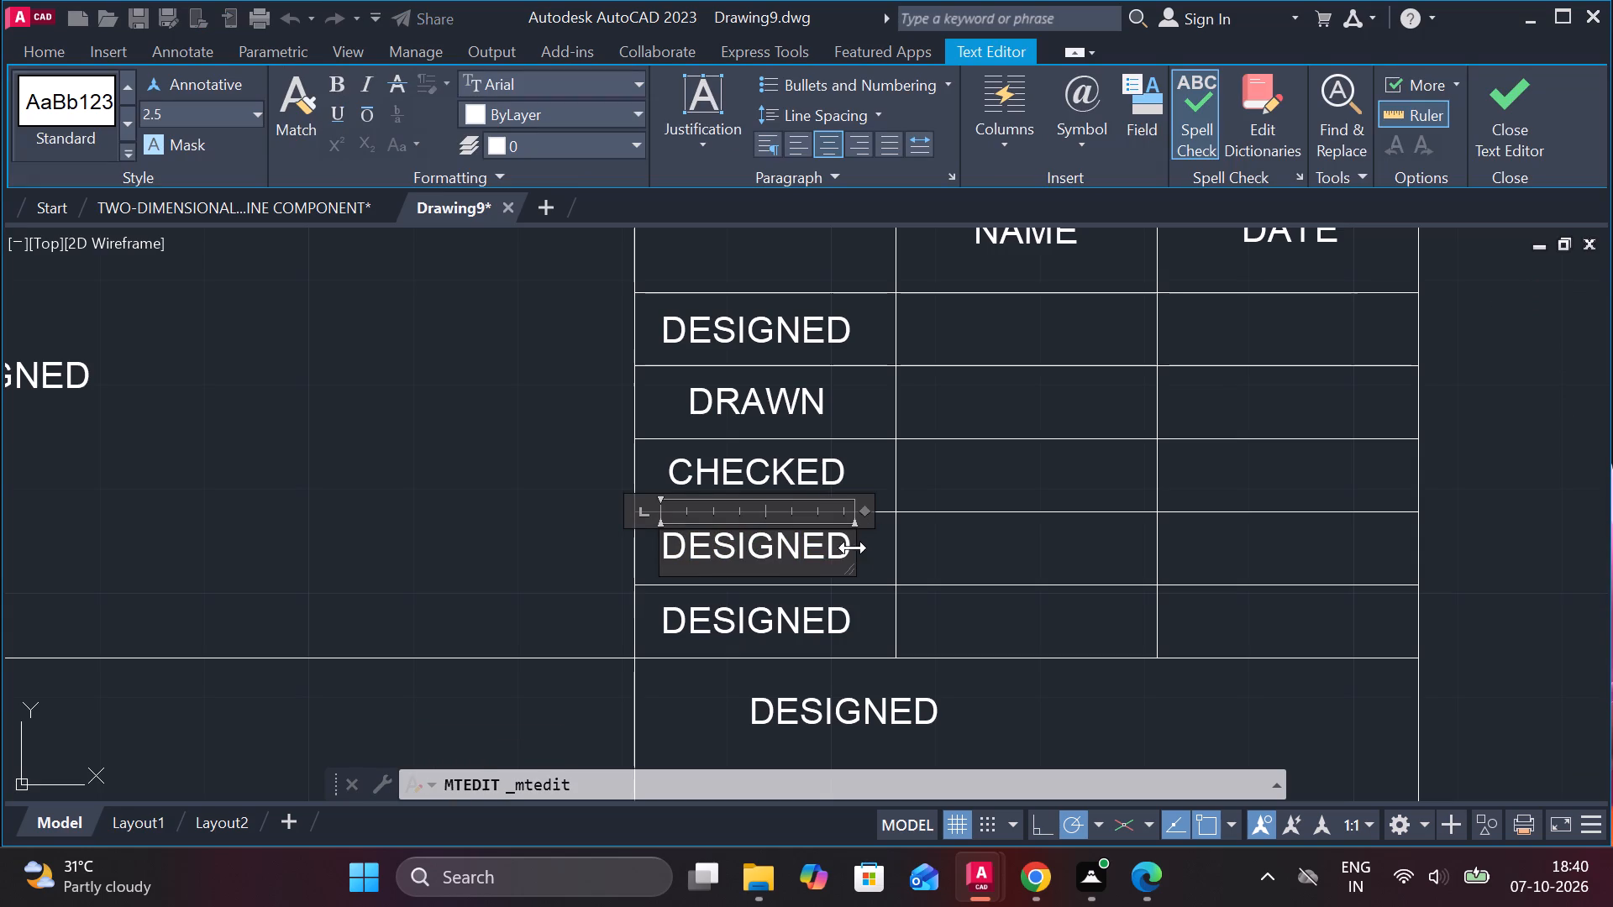
click(849, 548)
key(BackSpace)
key(BackSpace)
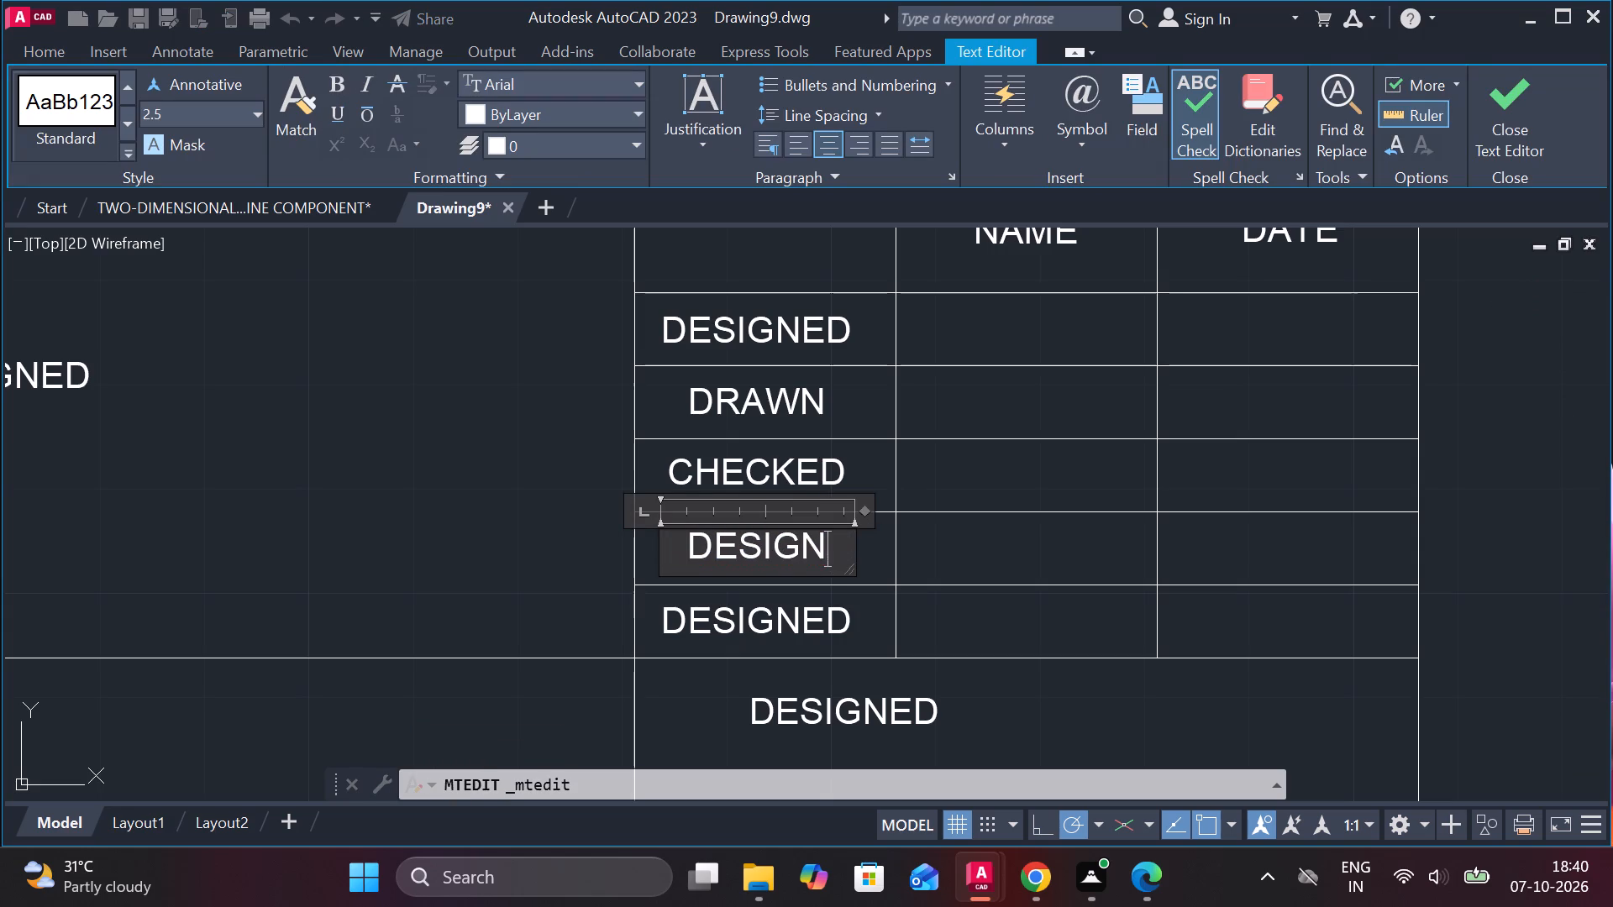
key(BackSpace)
key(BackSpace)
key(BackSpace)
key(BackSpace)
key(BackSpace)
key(BackSpace)
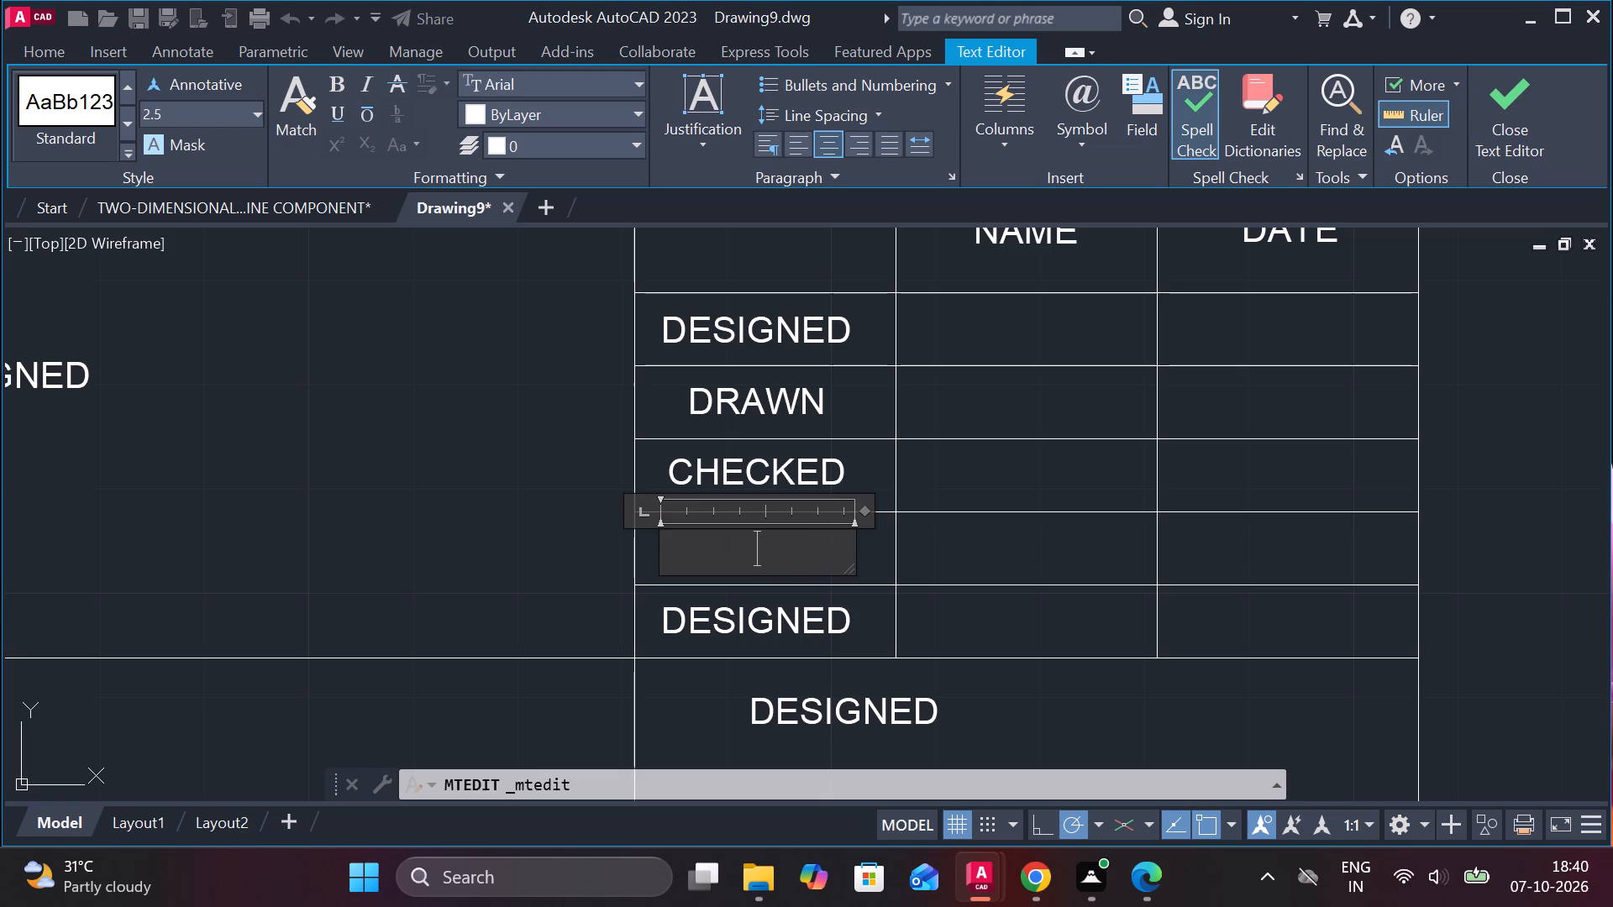
text(STANDARD)
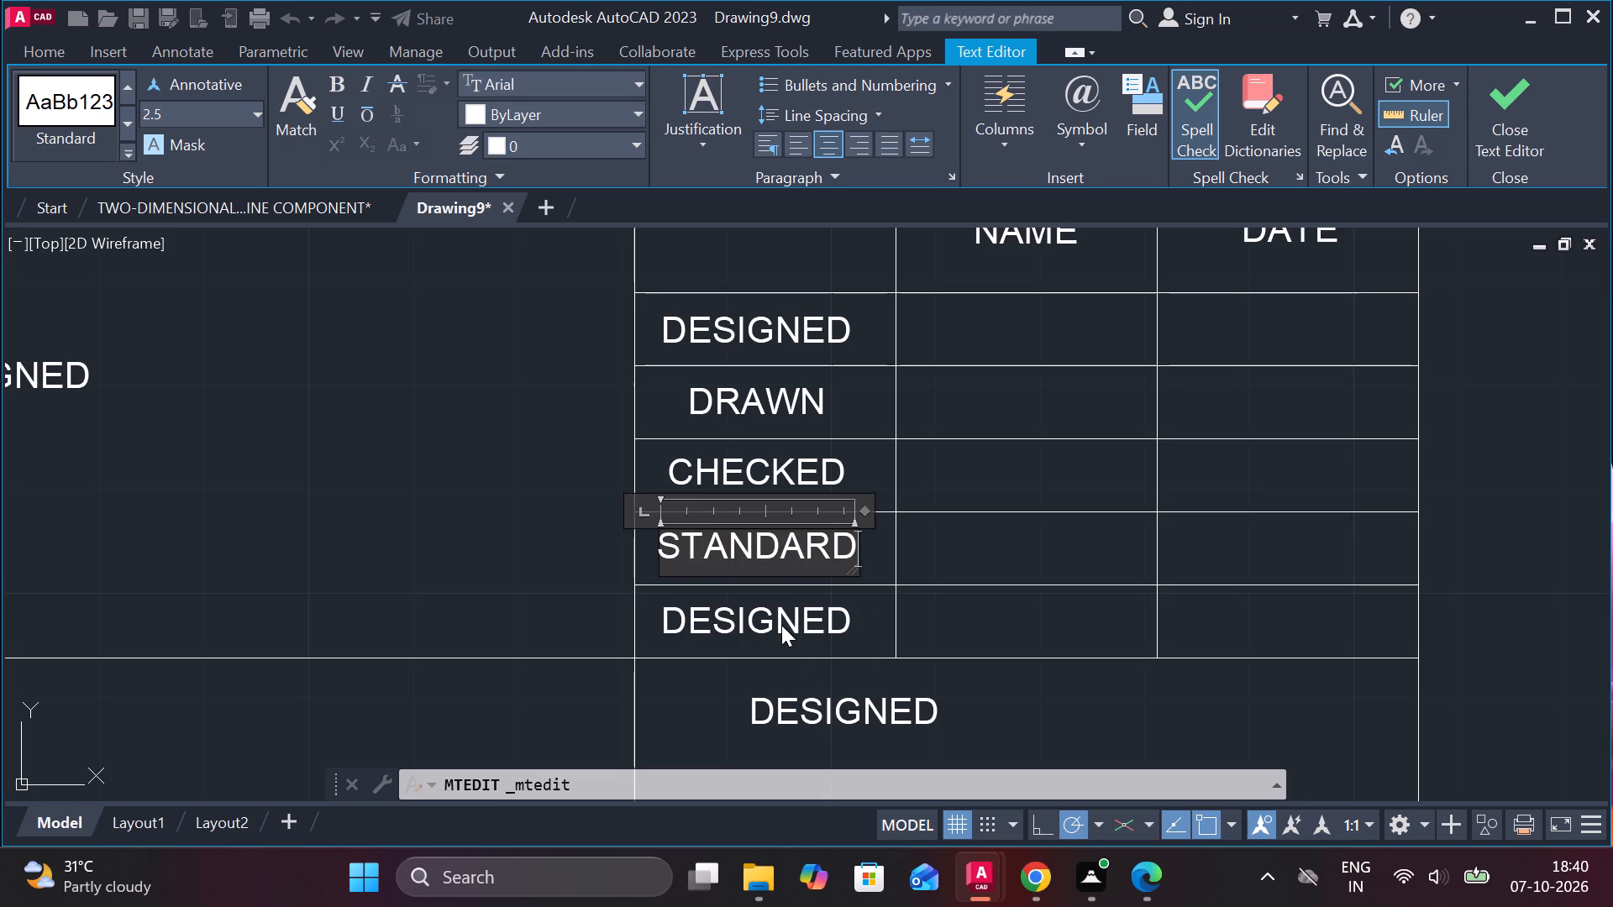
Replace the DESIGNED label in the column's last row, below STANDARD, with APPROVED and close the text editor.
double_click(780, 622)
double_click(780, 622)
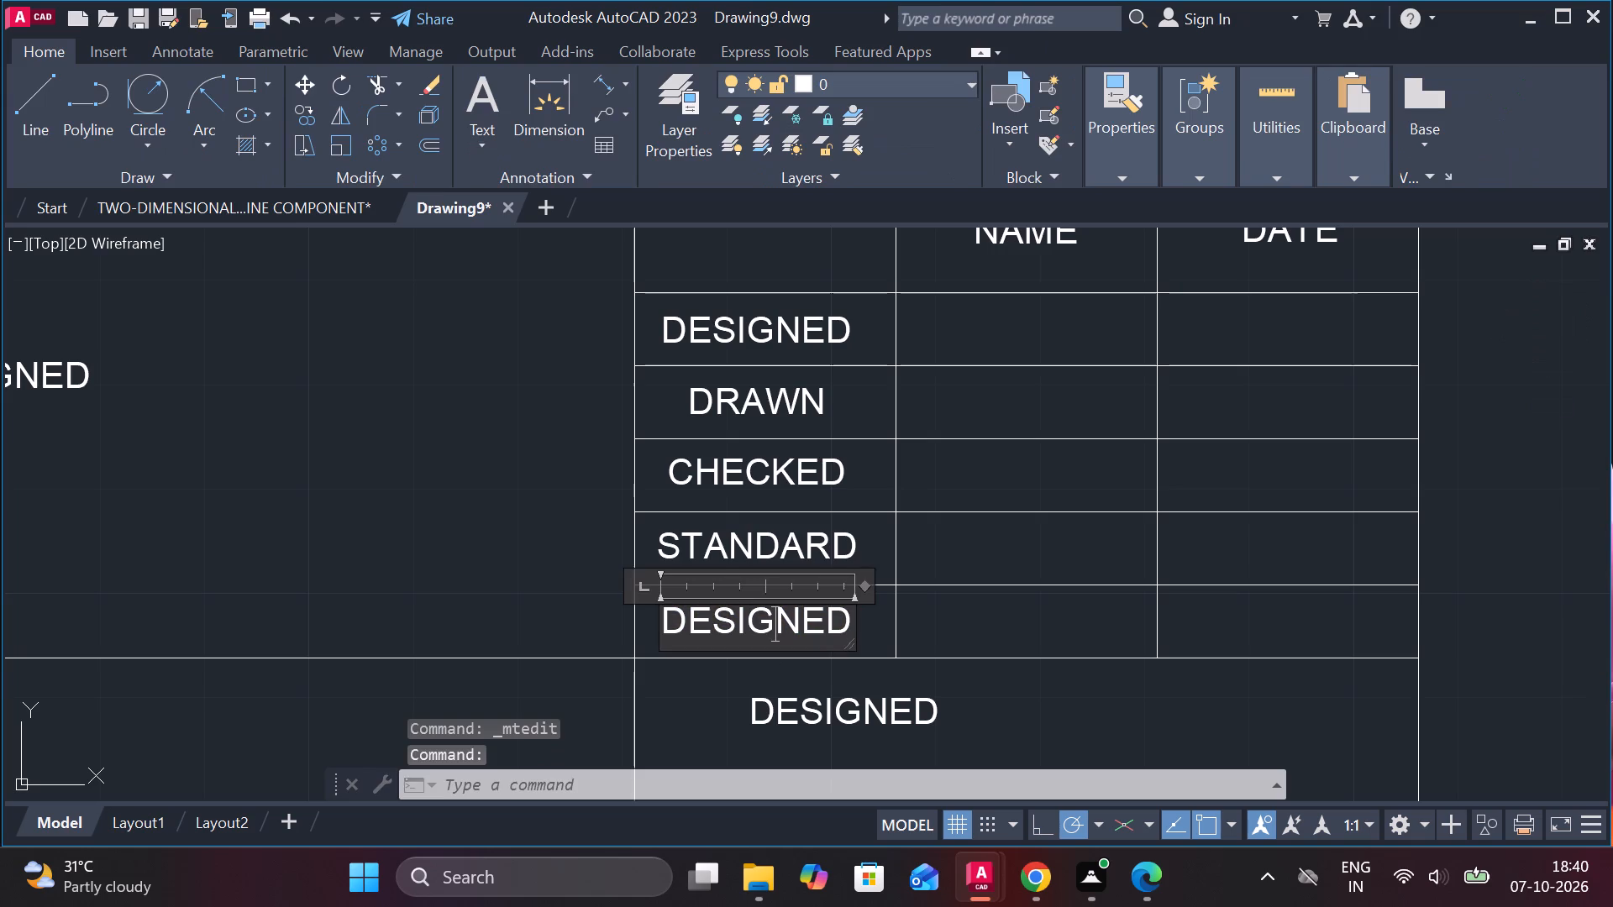
click(847, 627)
key(BackSpace)
key(BackSpace)
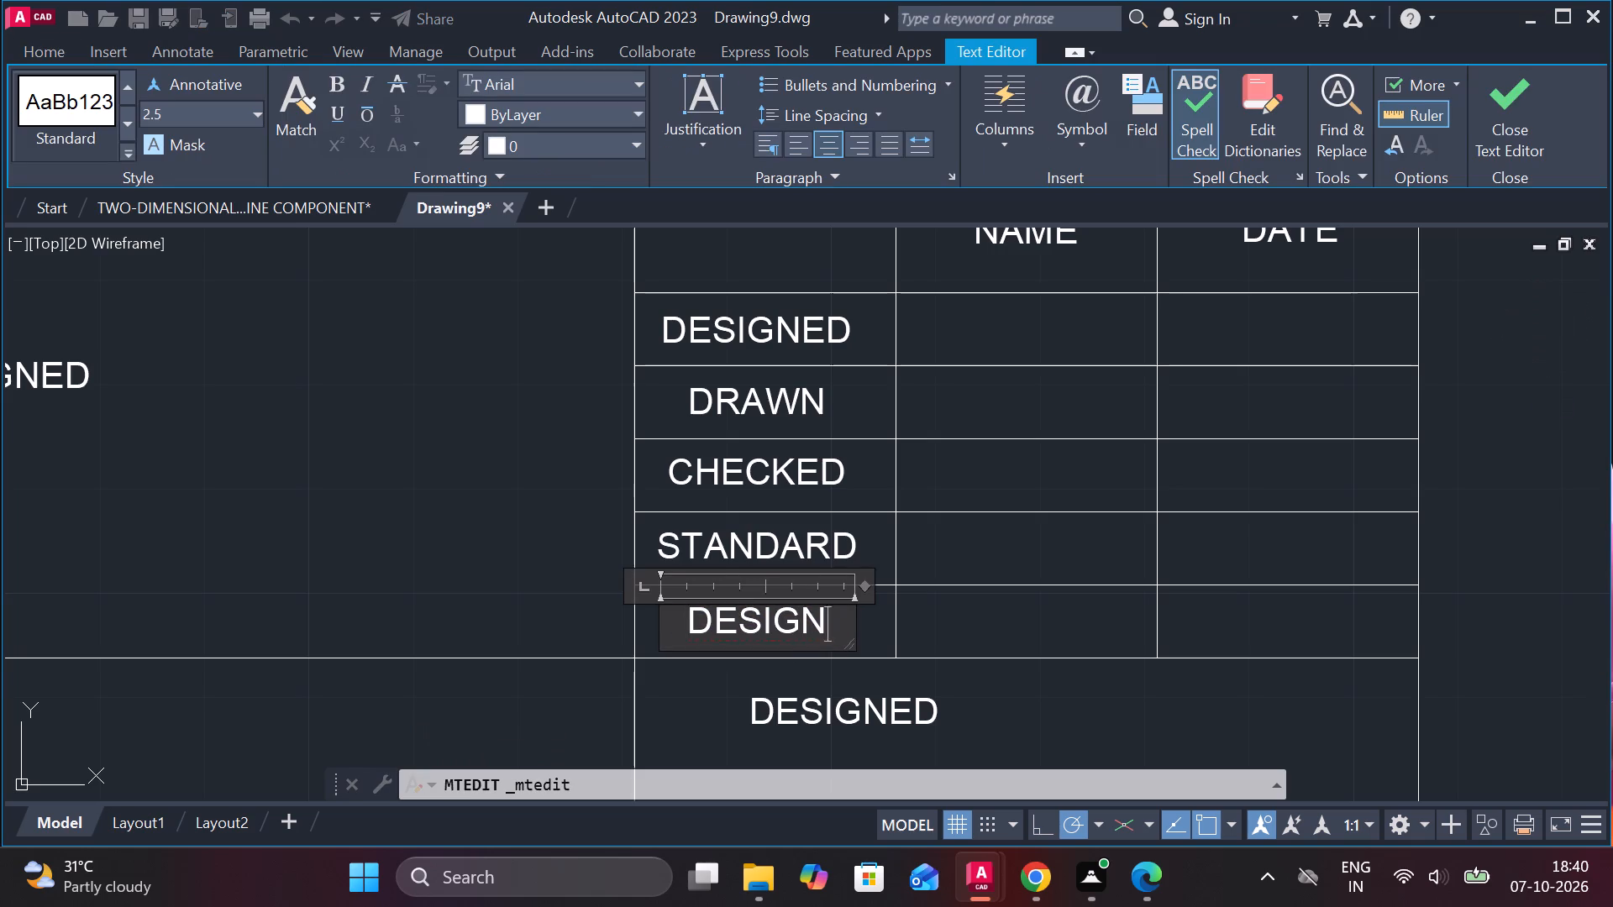
key(BackSpace)
key(BackSpace)
key(BackSpace)
key(BackSpace)
key(BackSpace)
key(BackSpace)
text(APPROVE)
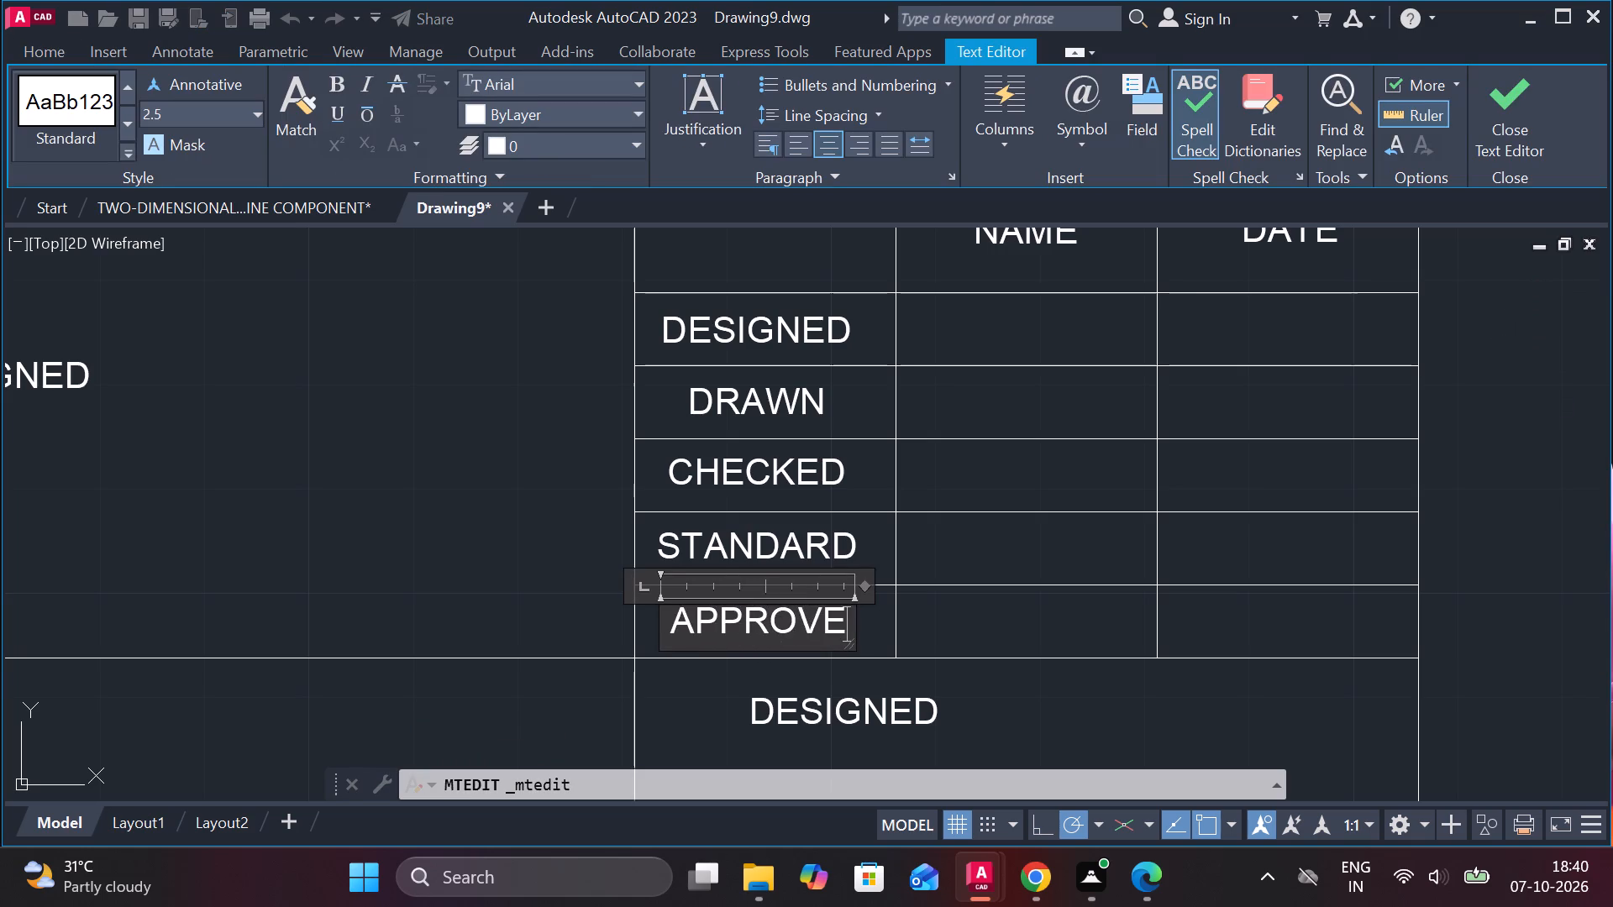
key(d)
click(1530, 118)
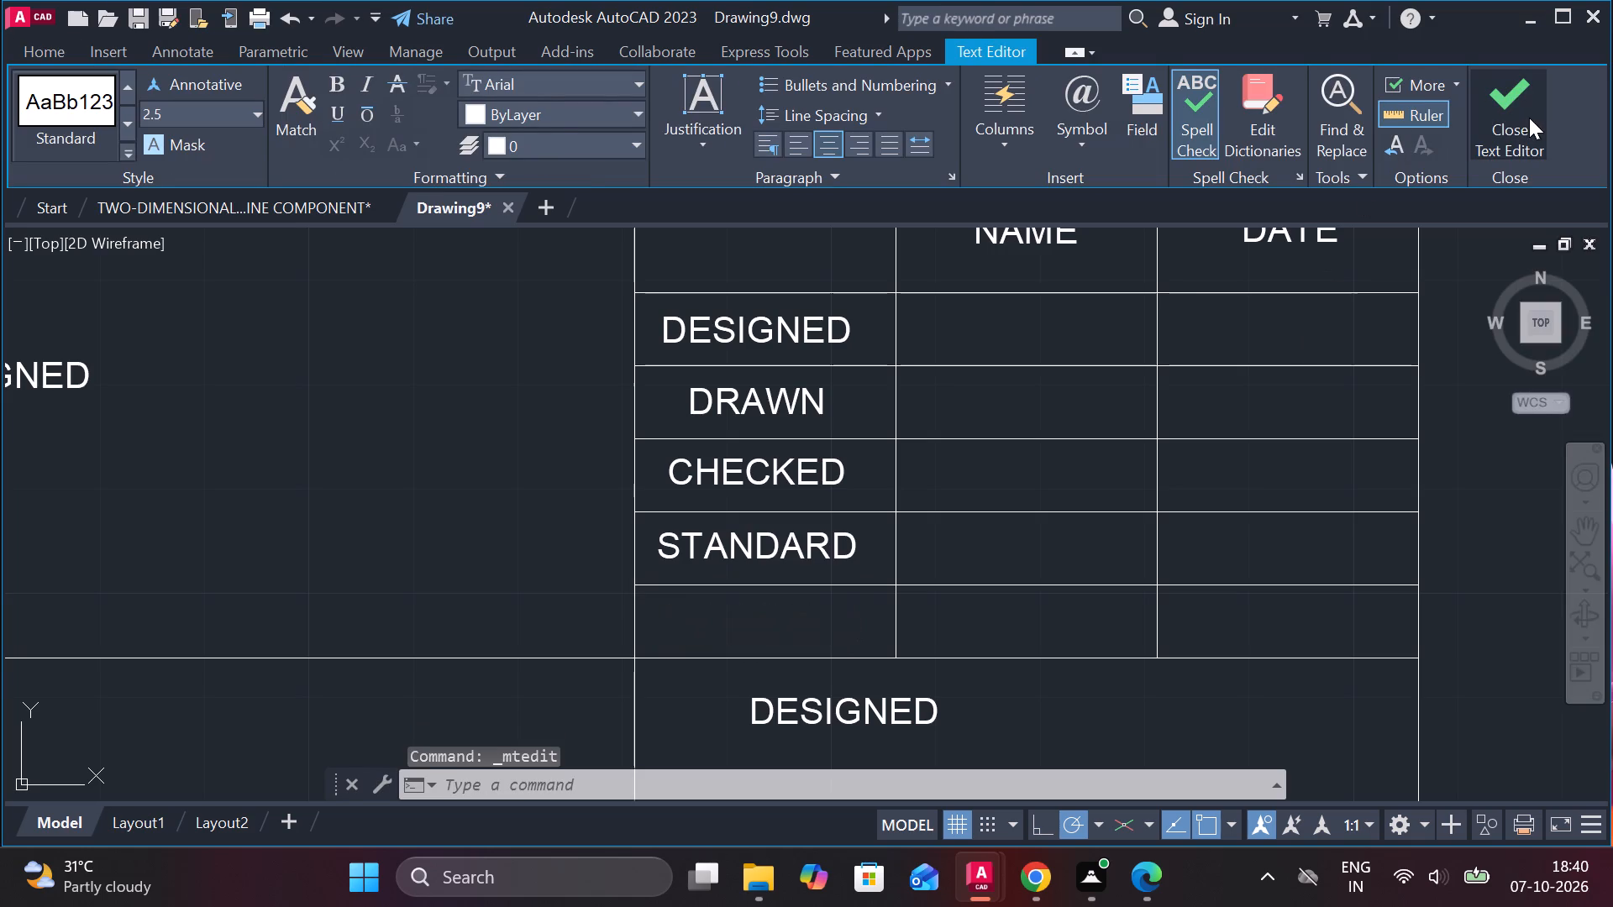
Open the DESIGNED label in the cell below APPROVED for editing and widen its text frame.
scroll(1216, 516, down, 2)
scroll(1027, 624, up, 3)
click(1116, 522)
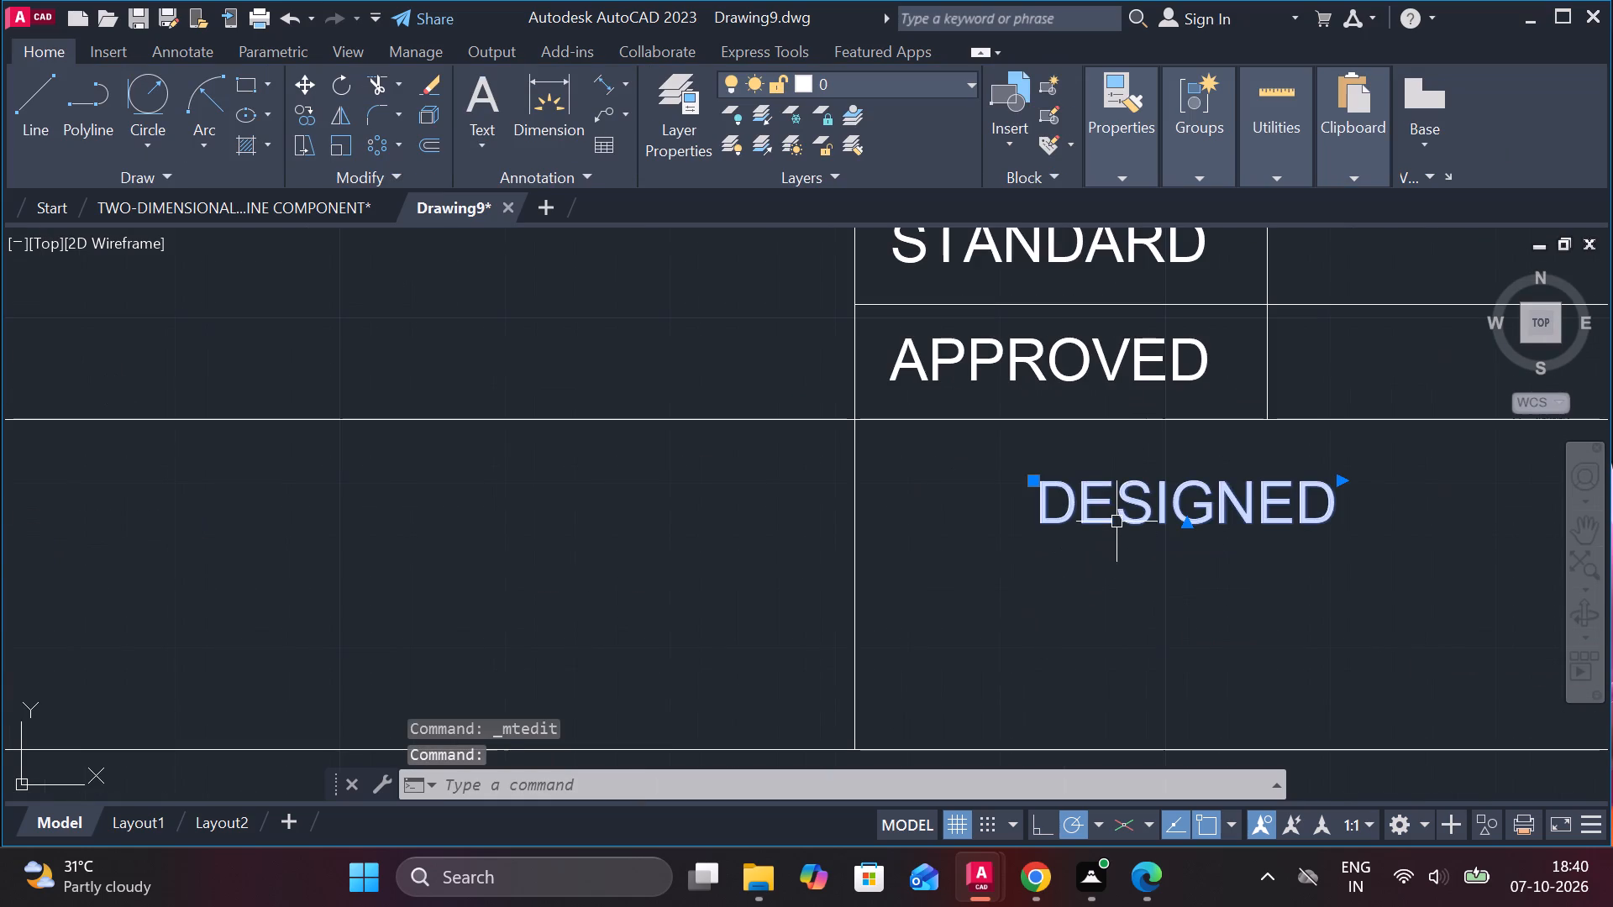
click(1127, 497)
double_click(1091, 499)
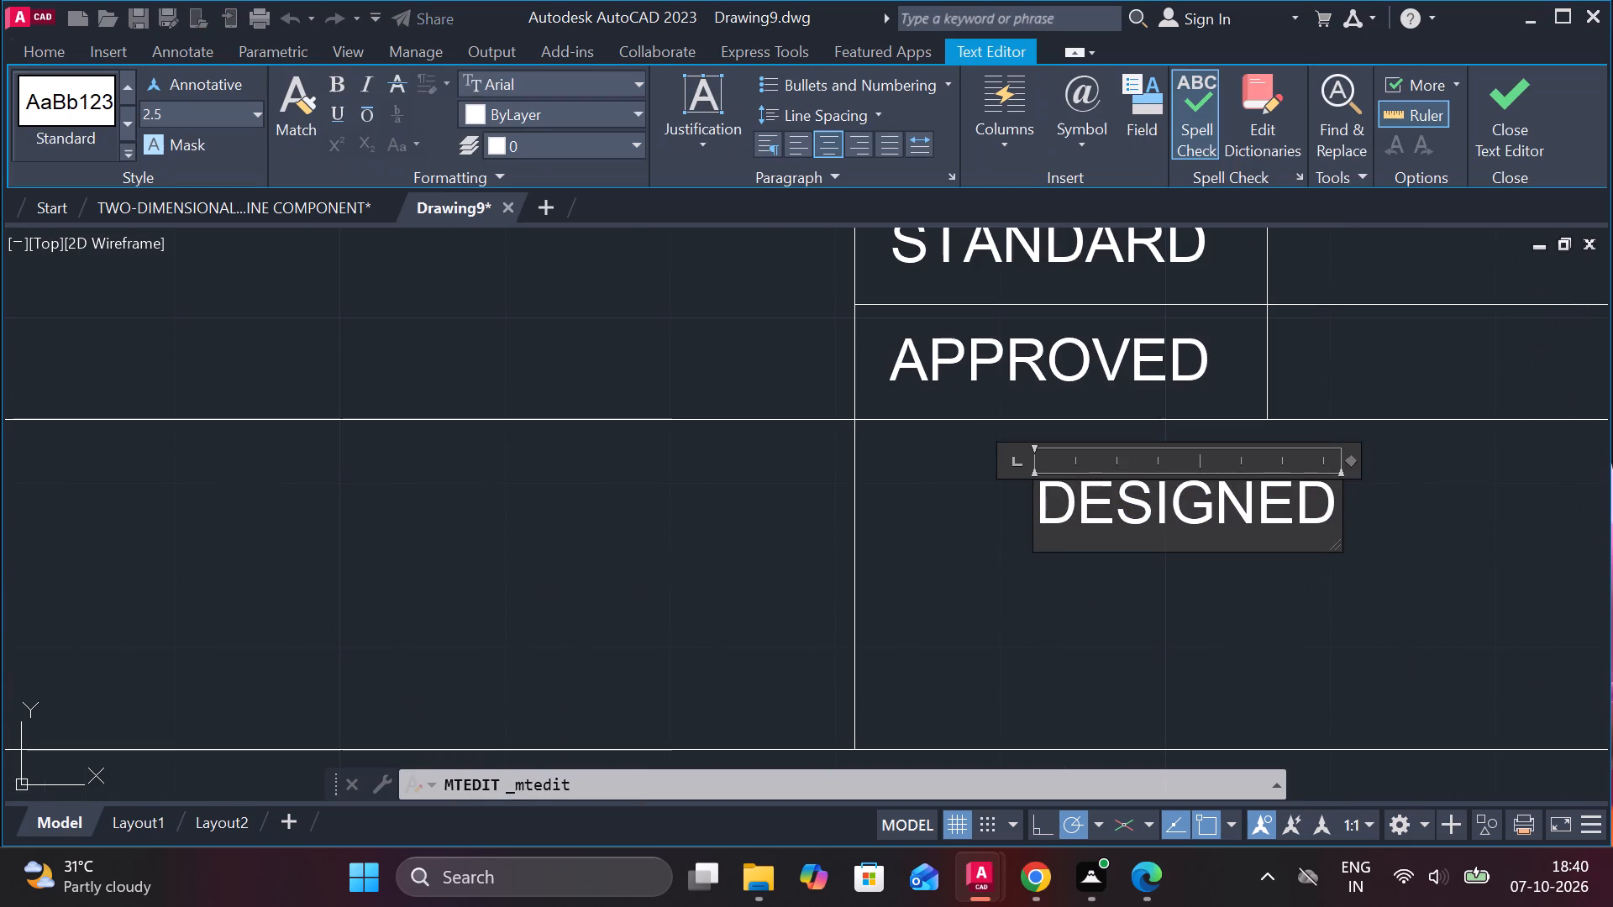
drag(1341, 506, 1471, 512)
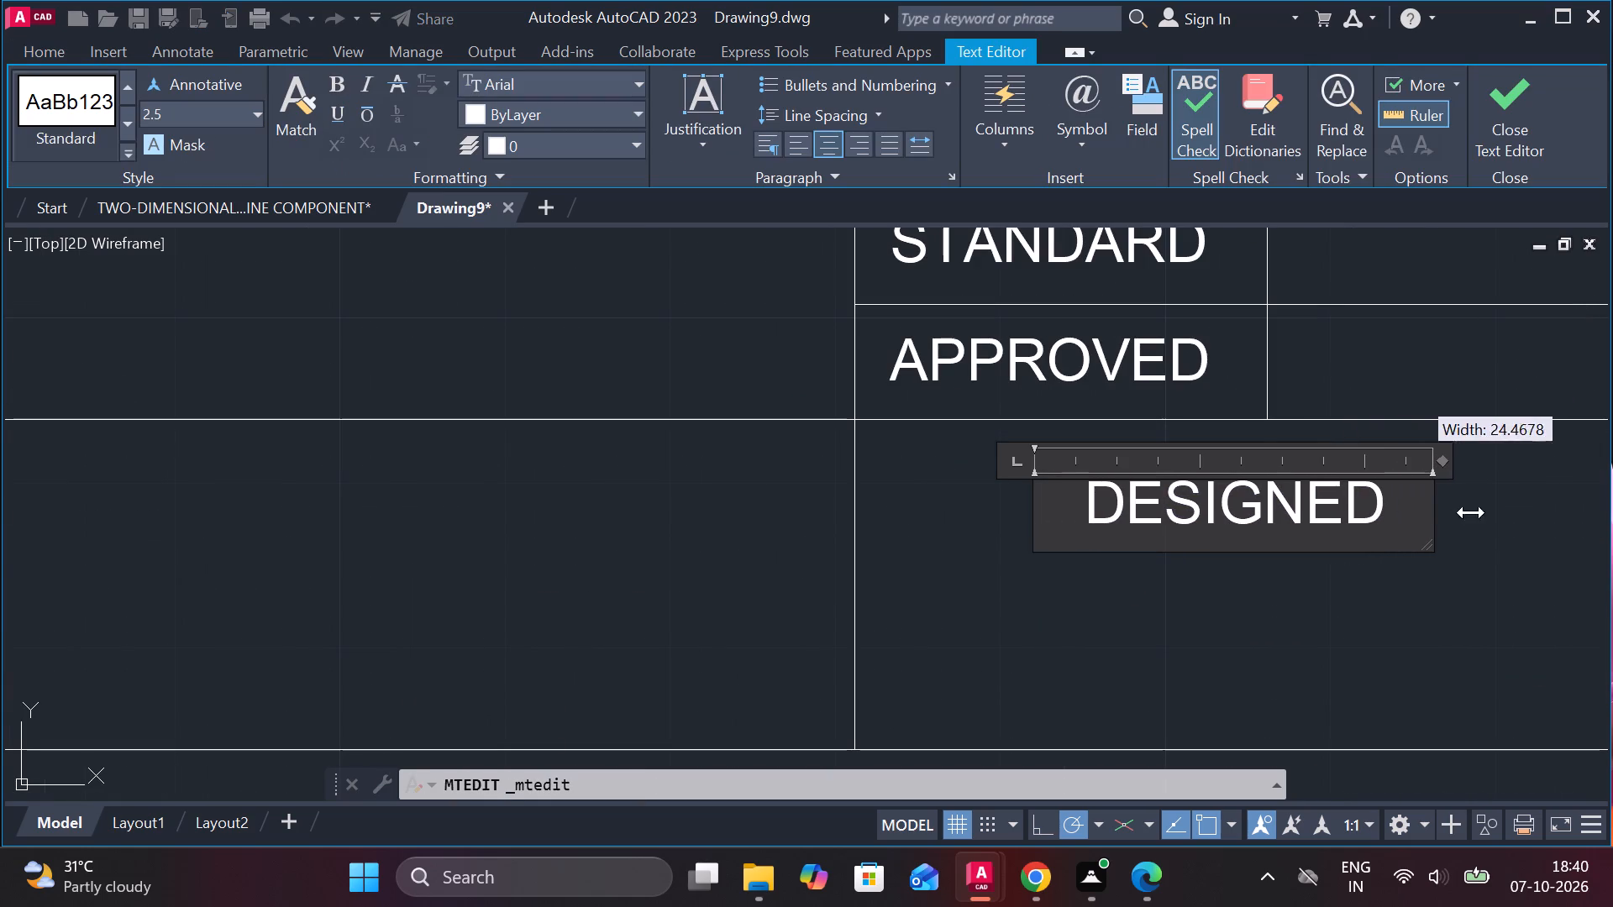
drag(1471, 512, 1556, 511)
Replace the DESIGNED text in the widened frame with DRAWING NO: and close the text editor.
click(1469, 505)
key(BackSpace)
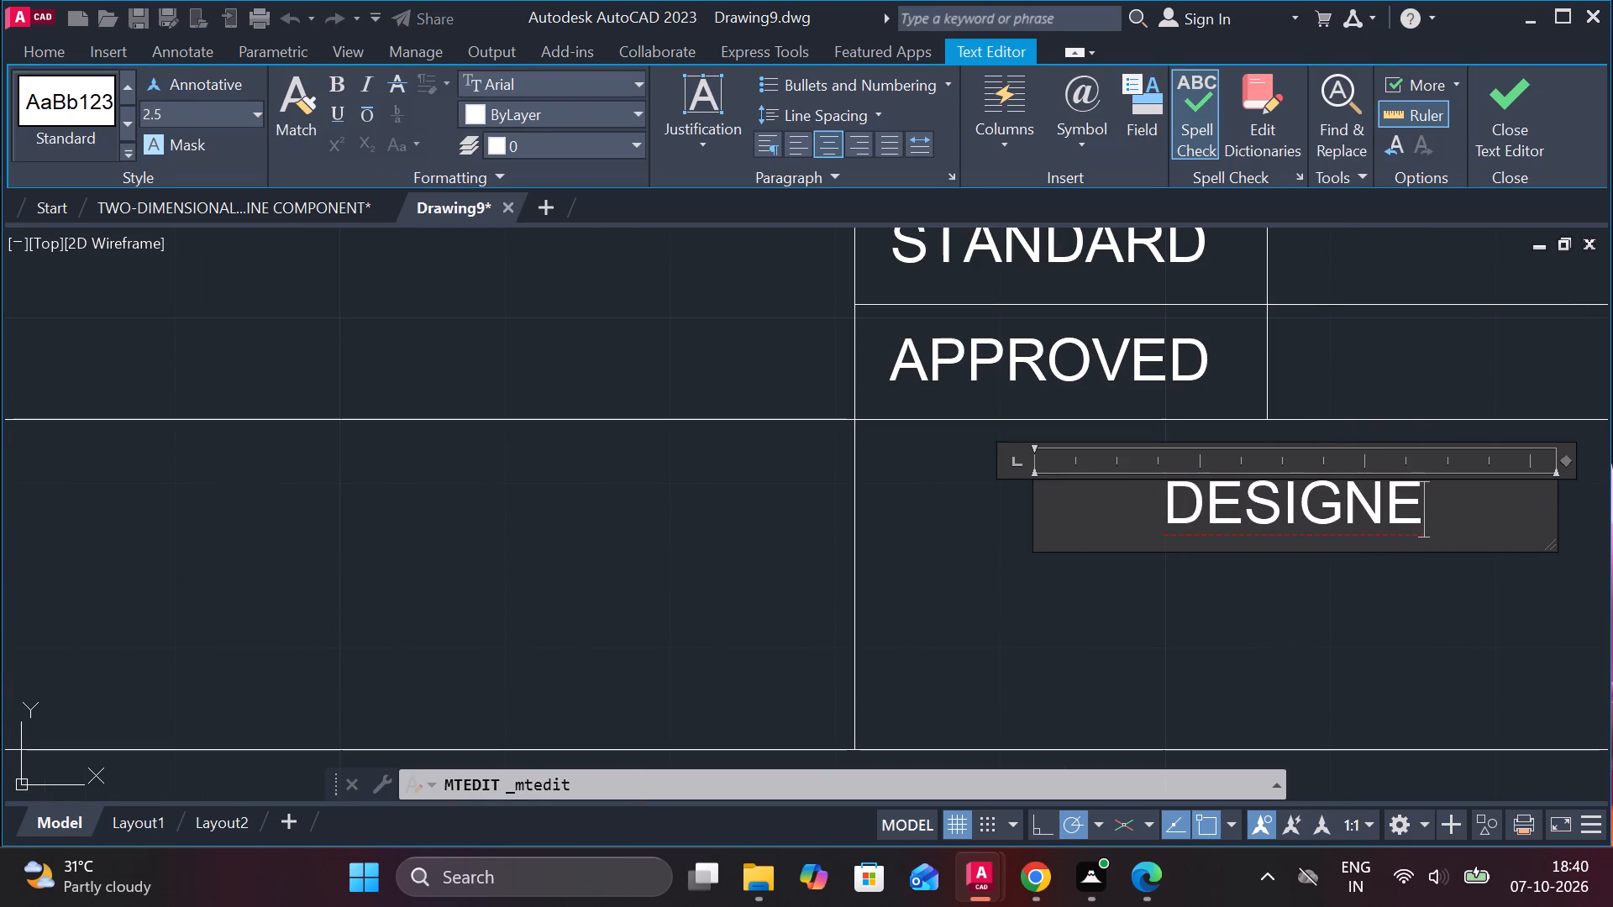
key(BackSpace)
key(BackSpace)
key(BackSpace)
key(BackSpace)
key(BackSpace)
key(BackSpace)
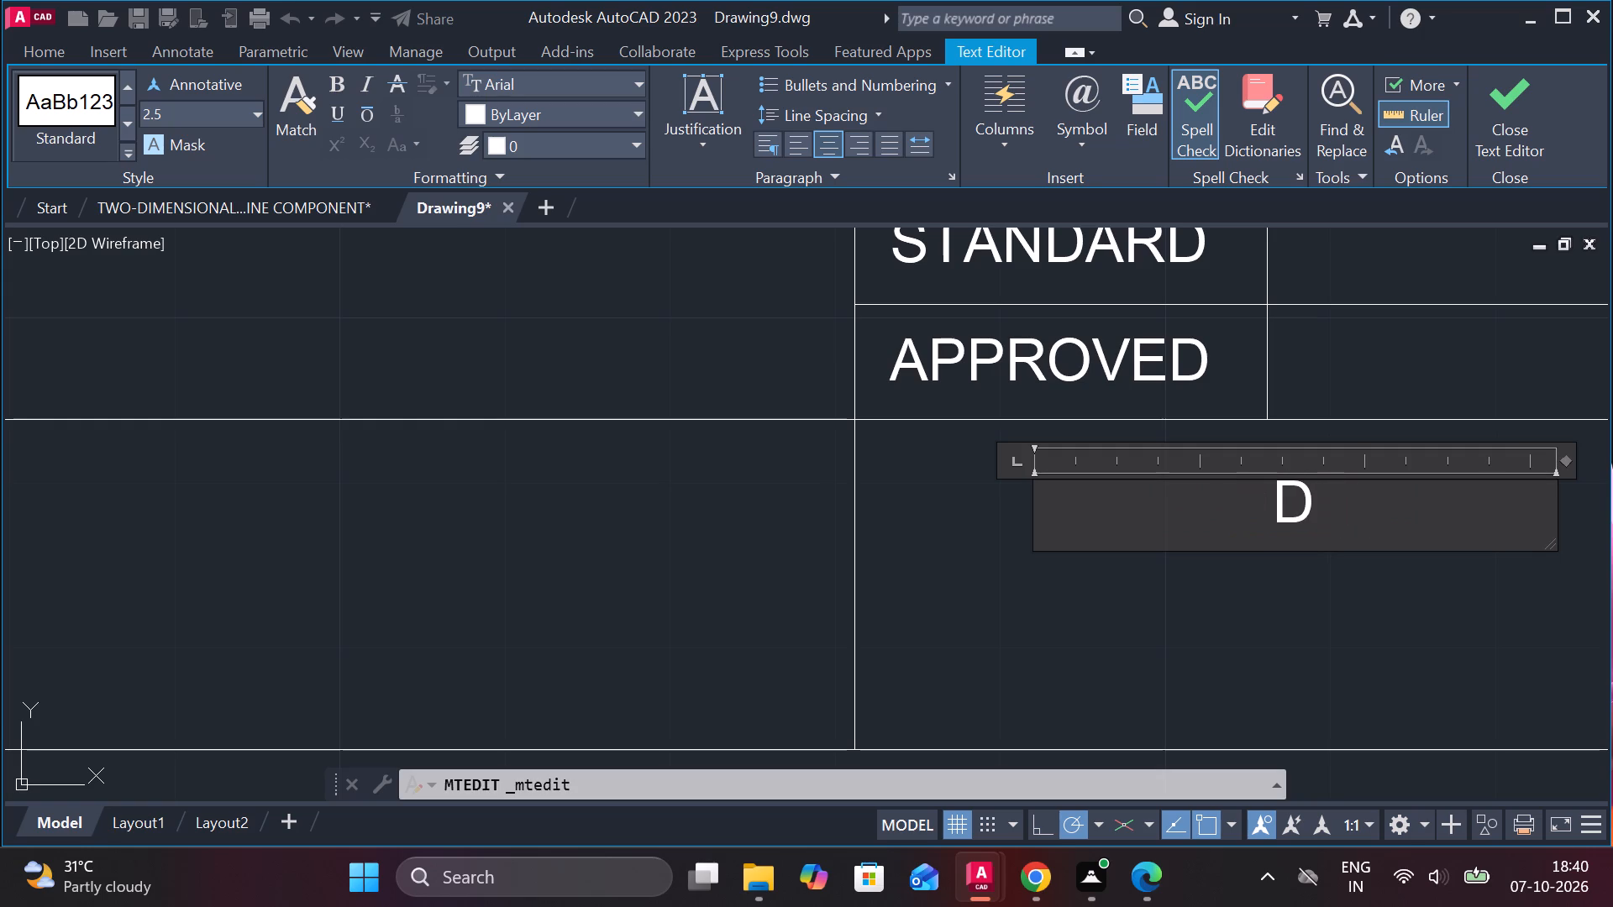
text(RAWING)
key(space)
text(NO)
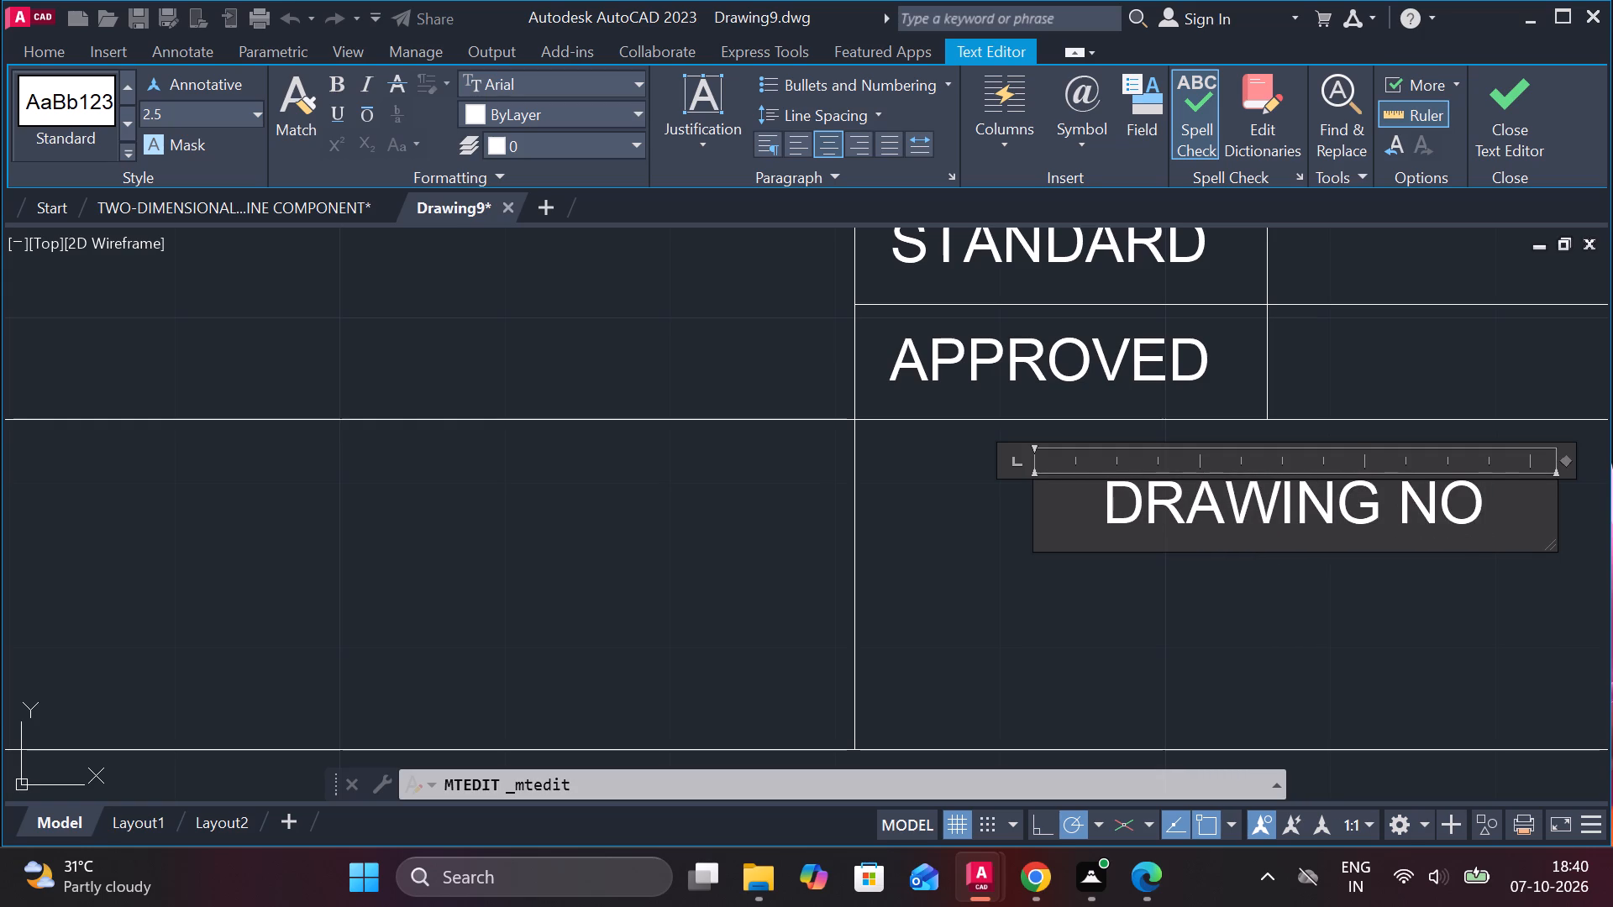
key(shift+colon)
click(1508, 104)
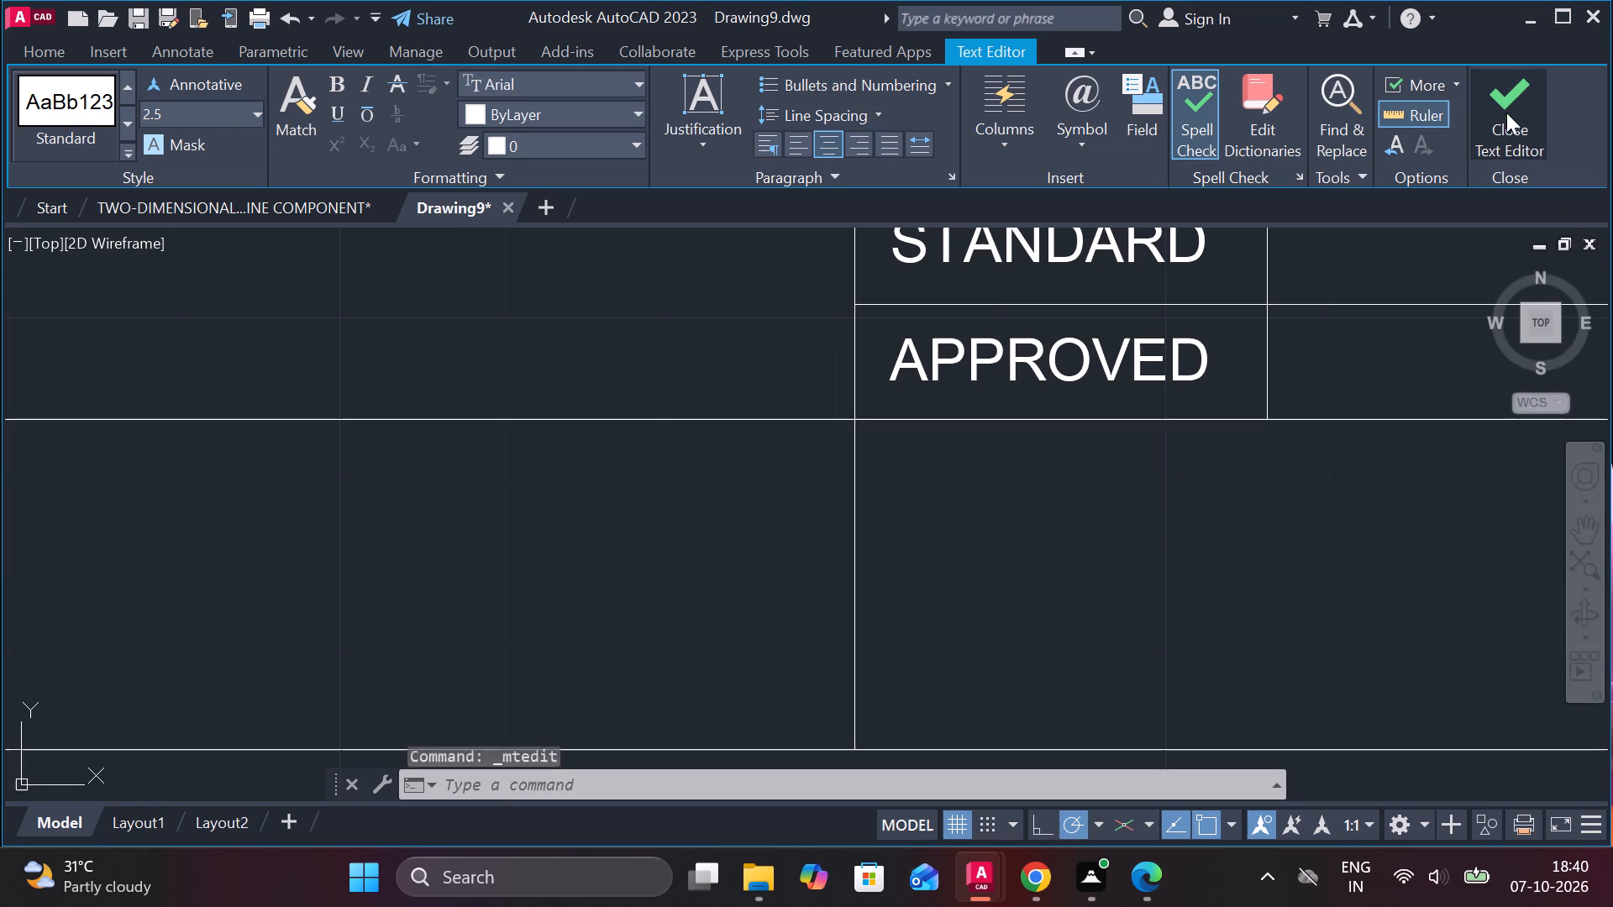
Move the DRAWING NO: label slightly left within its cell and deselect it.
scroll(1369, 474, down, 2)
click(1324, 486)
scroll(1265, 478, up, 2)
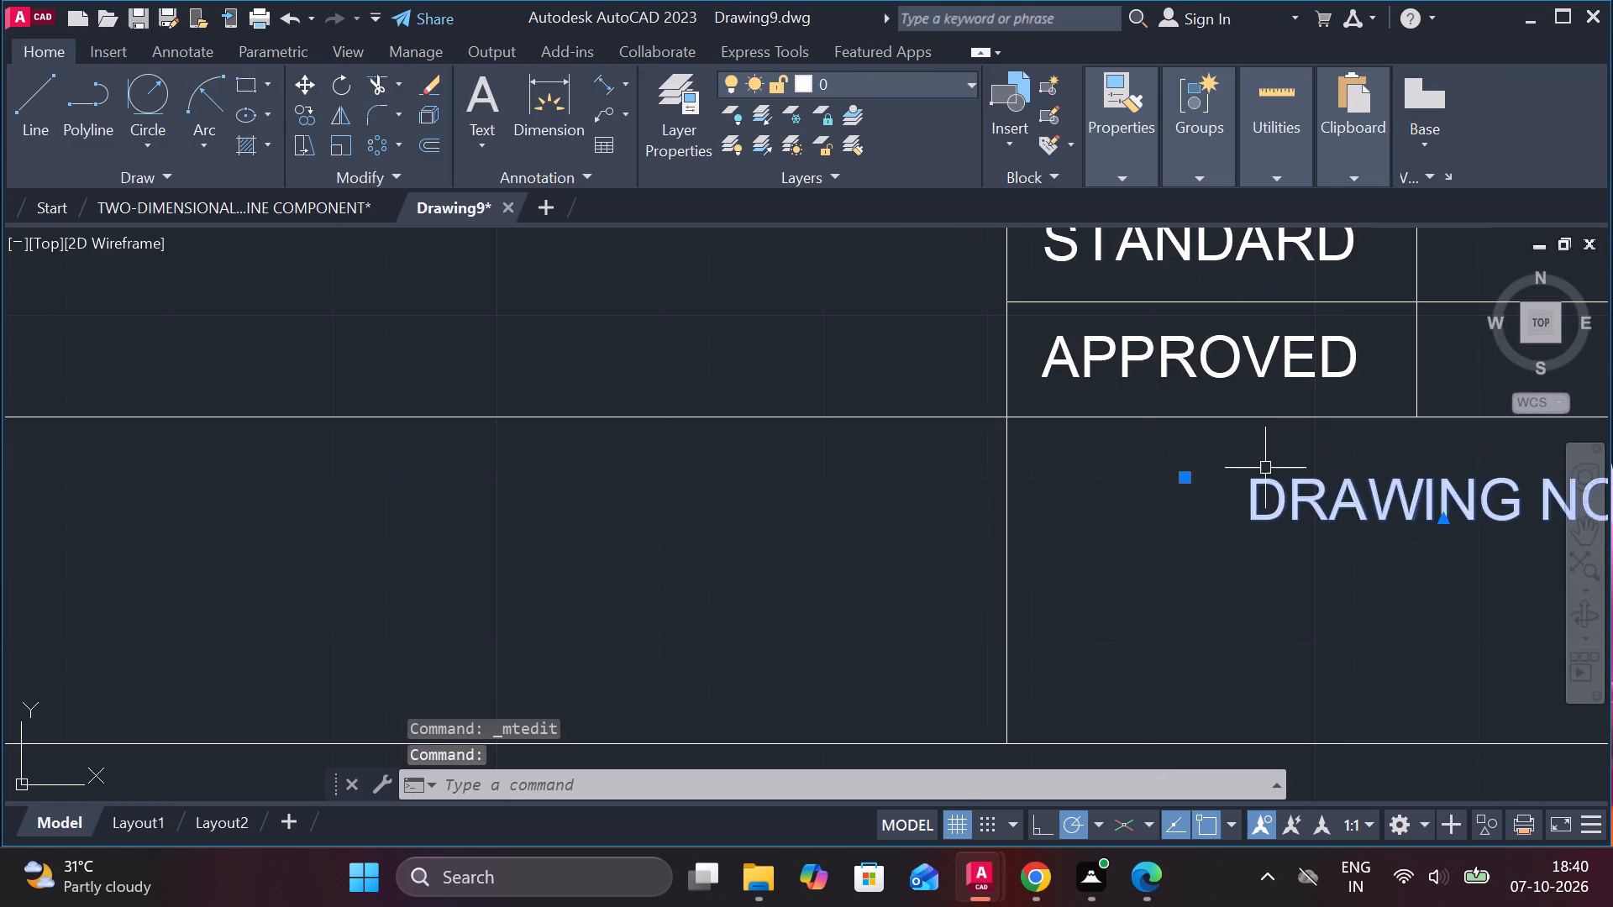
click(1189, 480)
click(1121, 472)
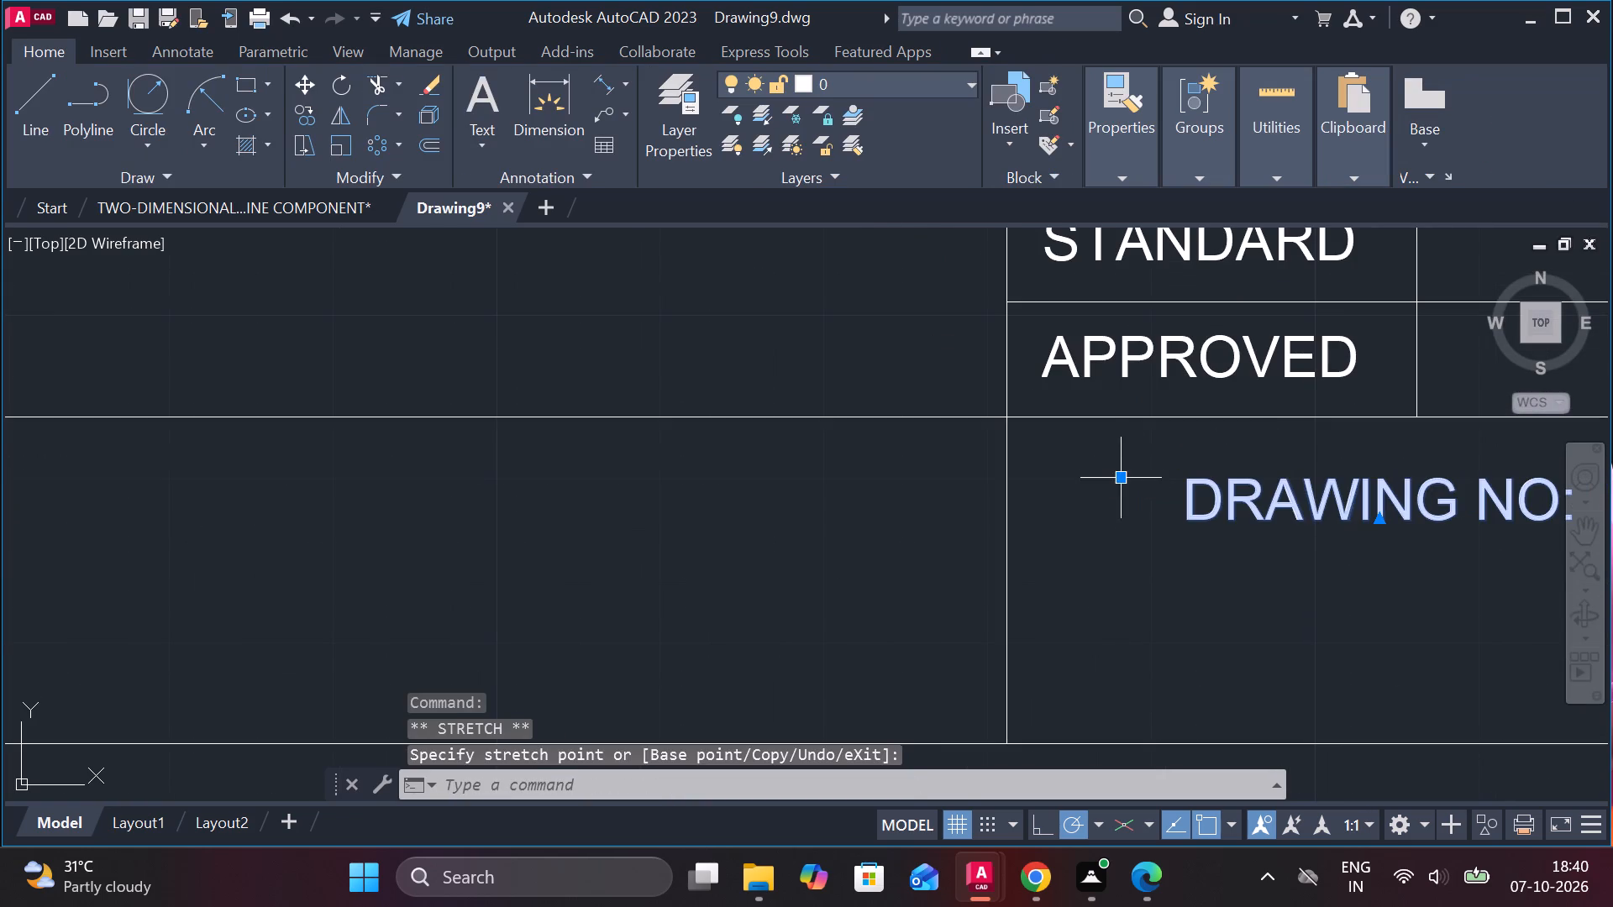
middle_click(1192, 529)
key(Escape)
Replace the DESIGNED label in the lower-right corner of the DRAWING NO: cell with SHEET NO:.
scroll(1235, 573, down, 2)
middle_drag(1235, 573, 808, 515)
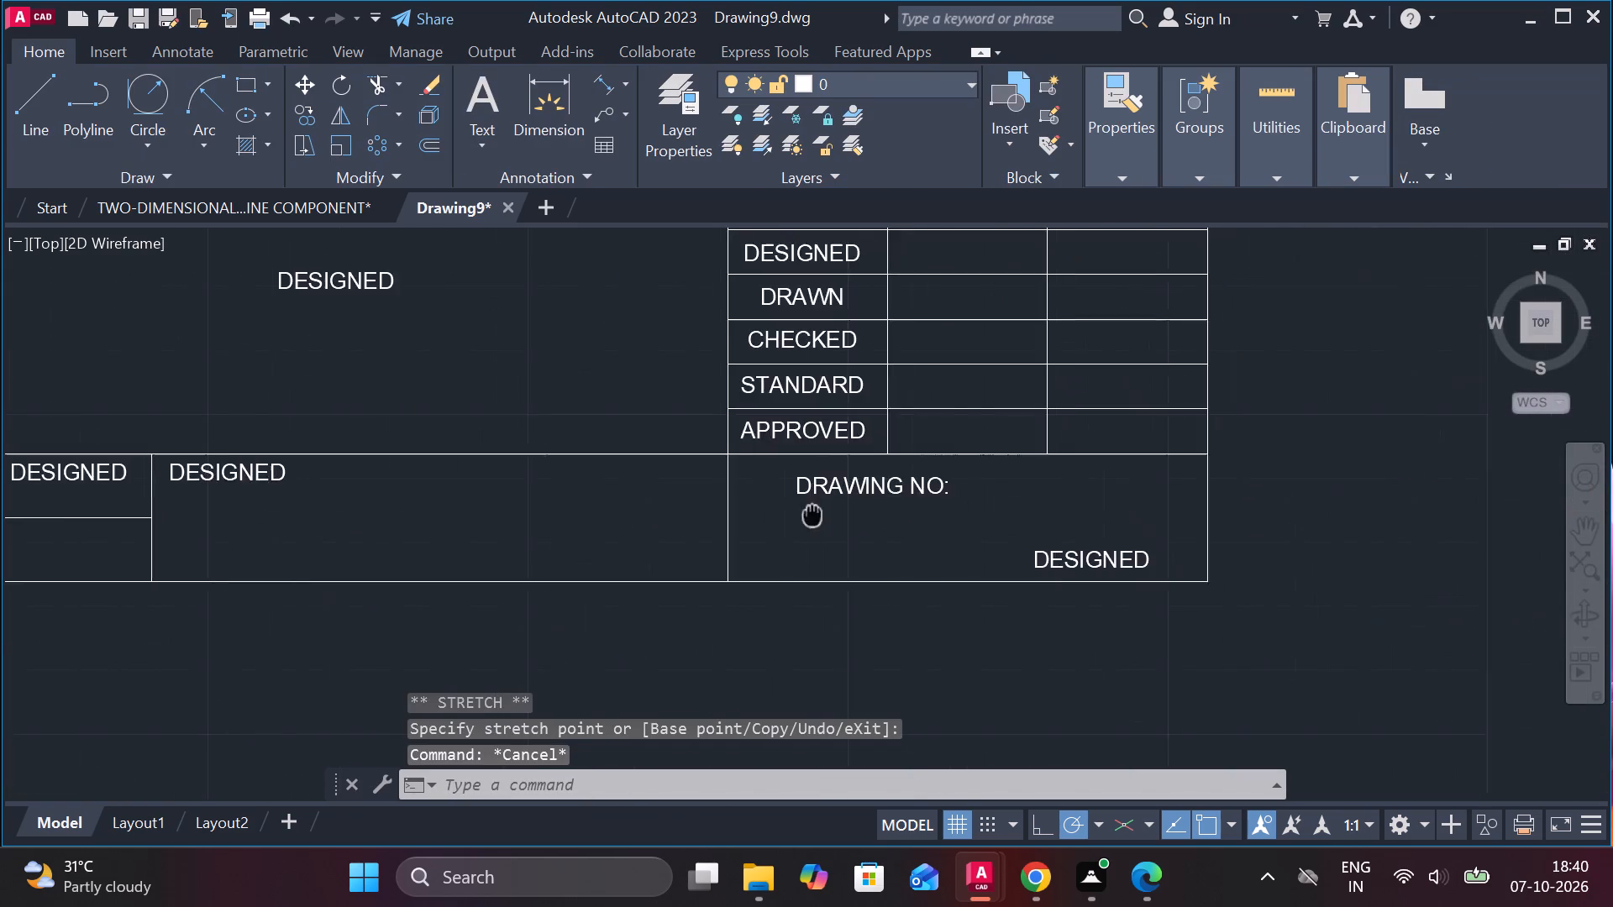
scroll(896, 515, up, 2)
middle_drag(1059, 561, 703, 506)
double_click(990, 569)
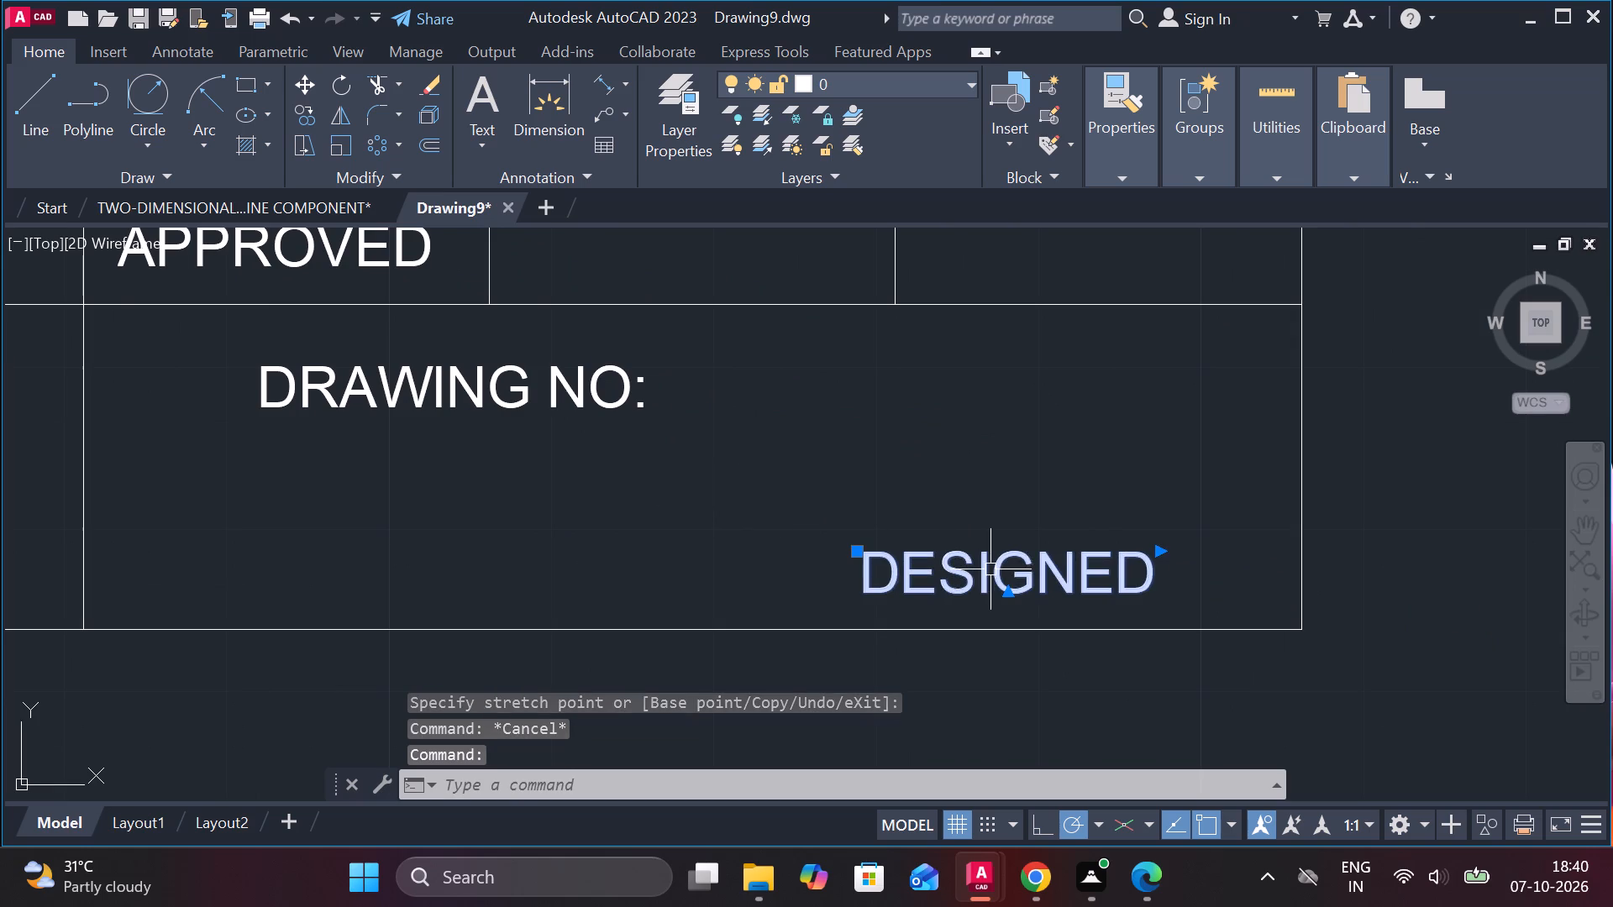
drag(1149, 571, 896, 578)
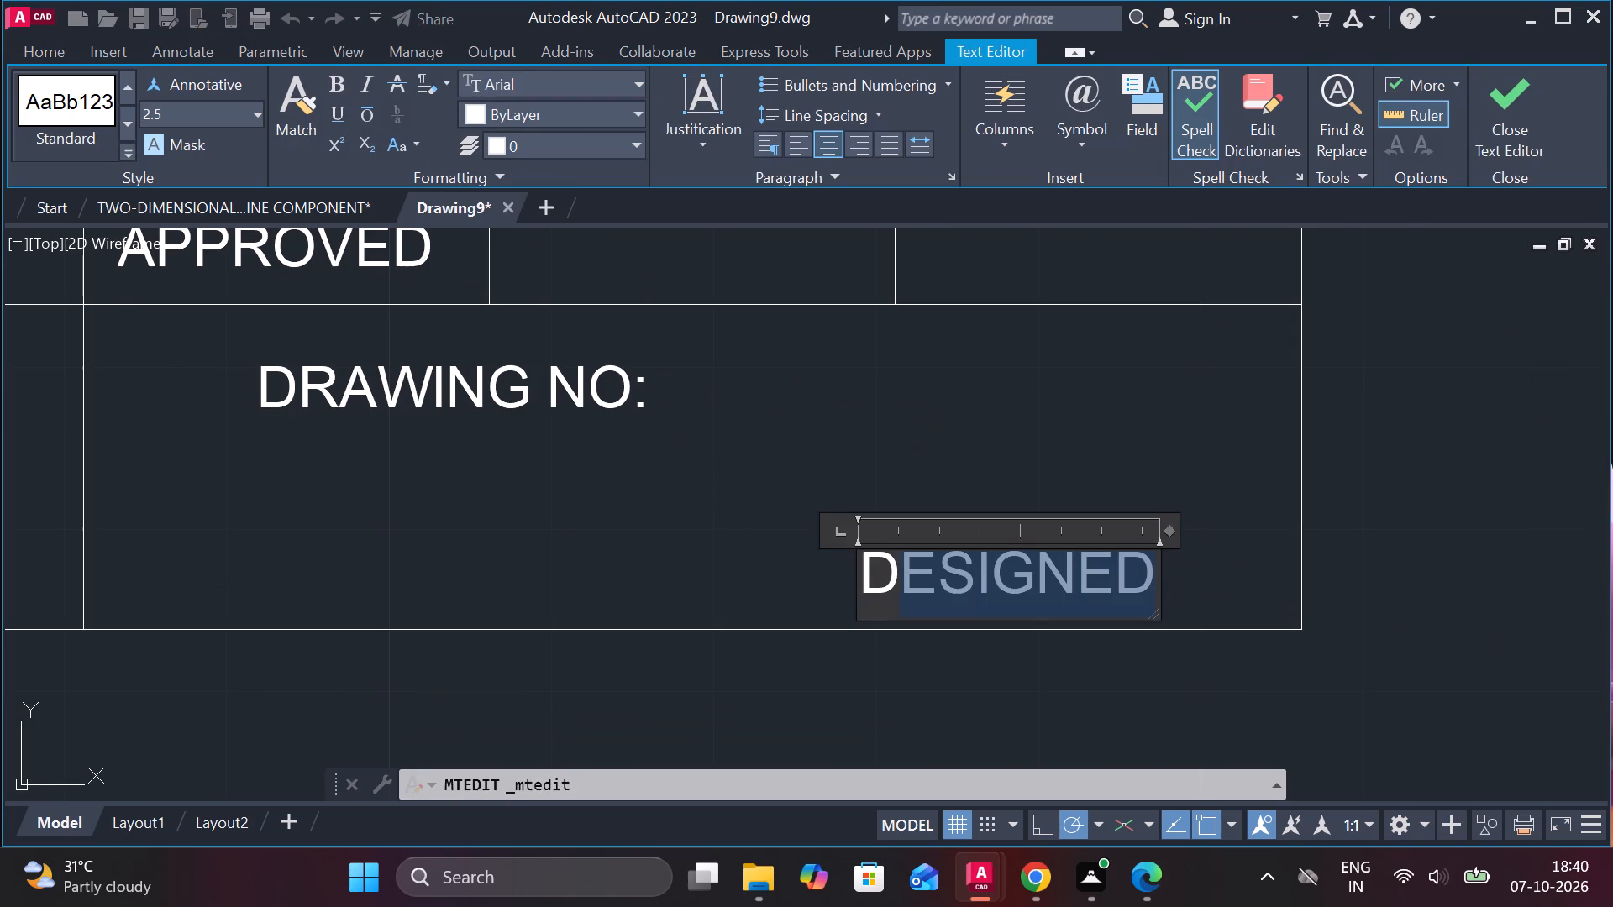
drag(896, 578, 866, 578)
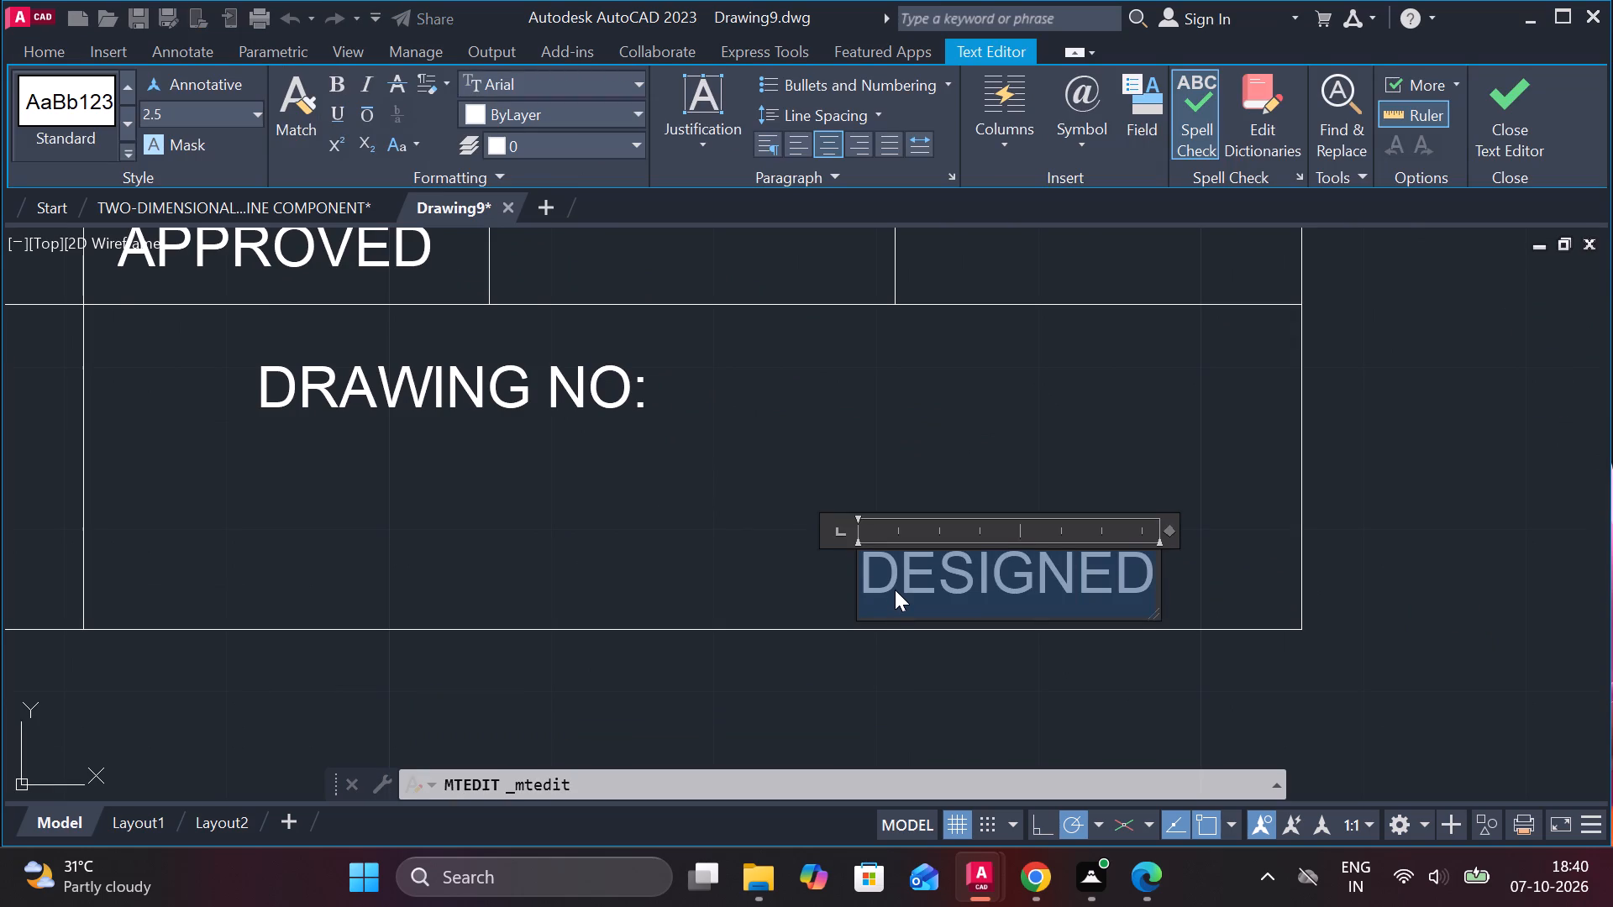
text(SHEET)
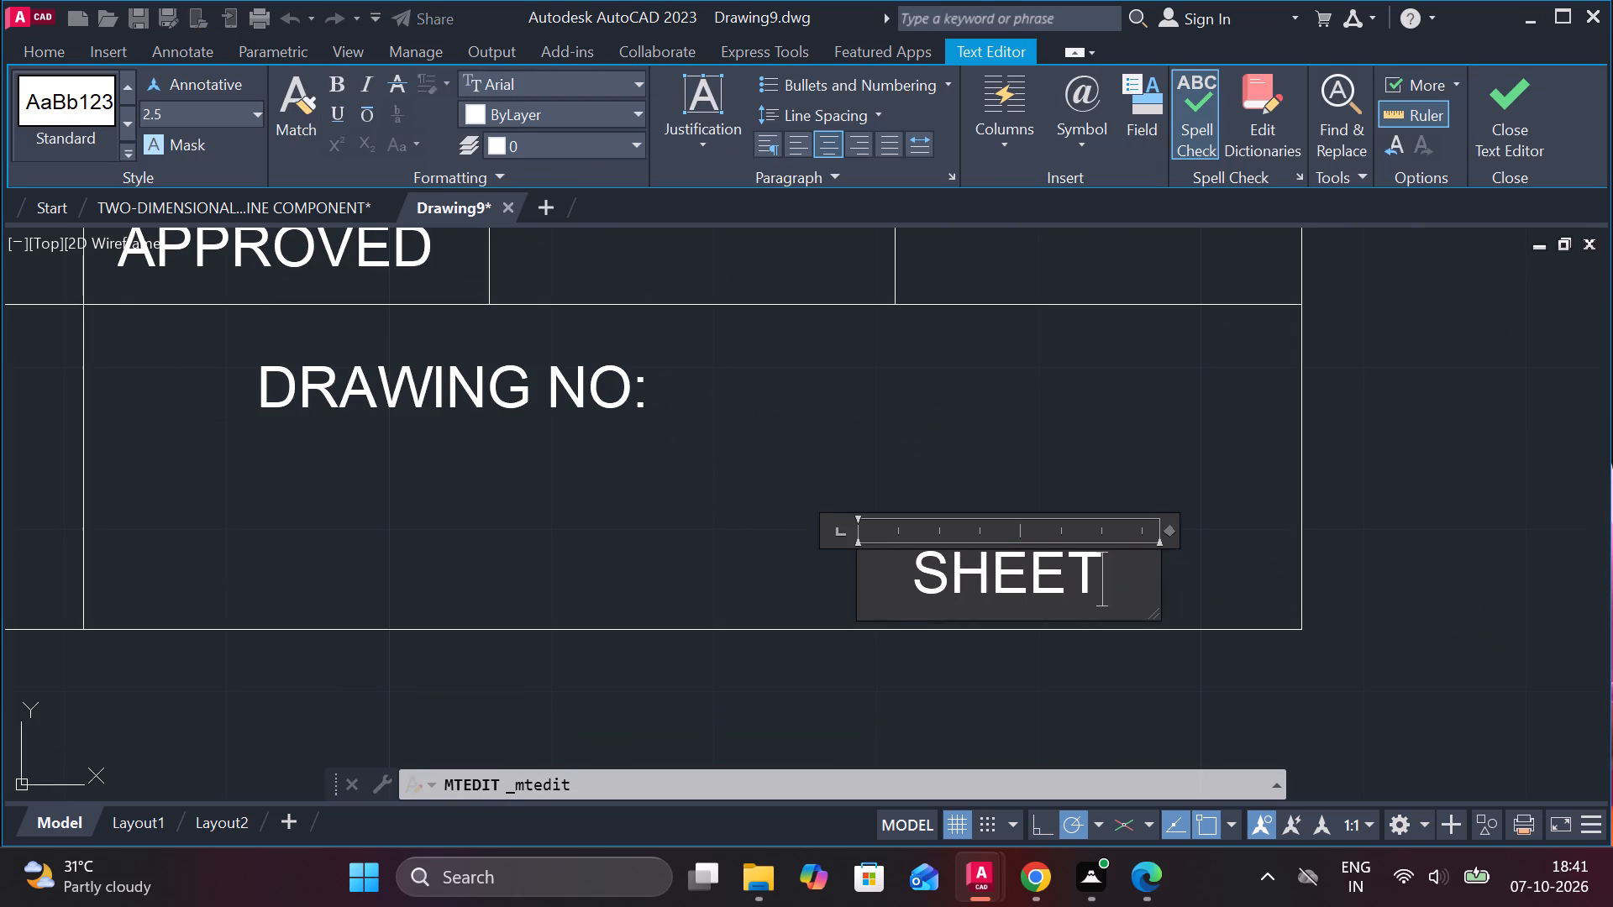
key(space)
text(NO)
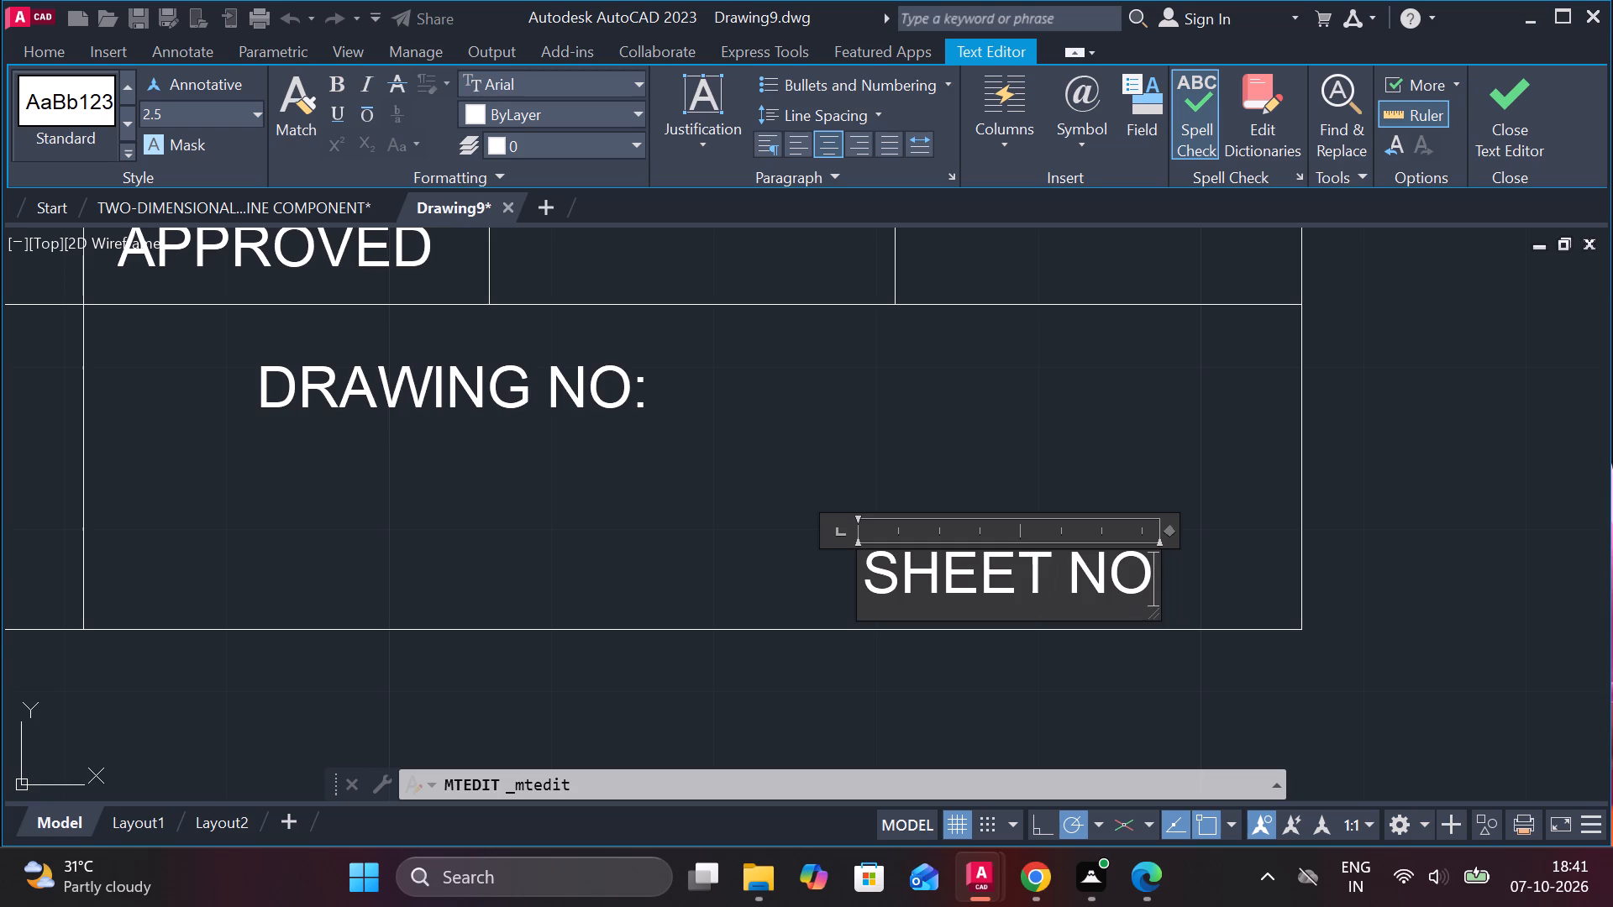
key(shift+colon)
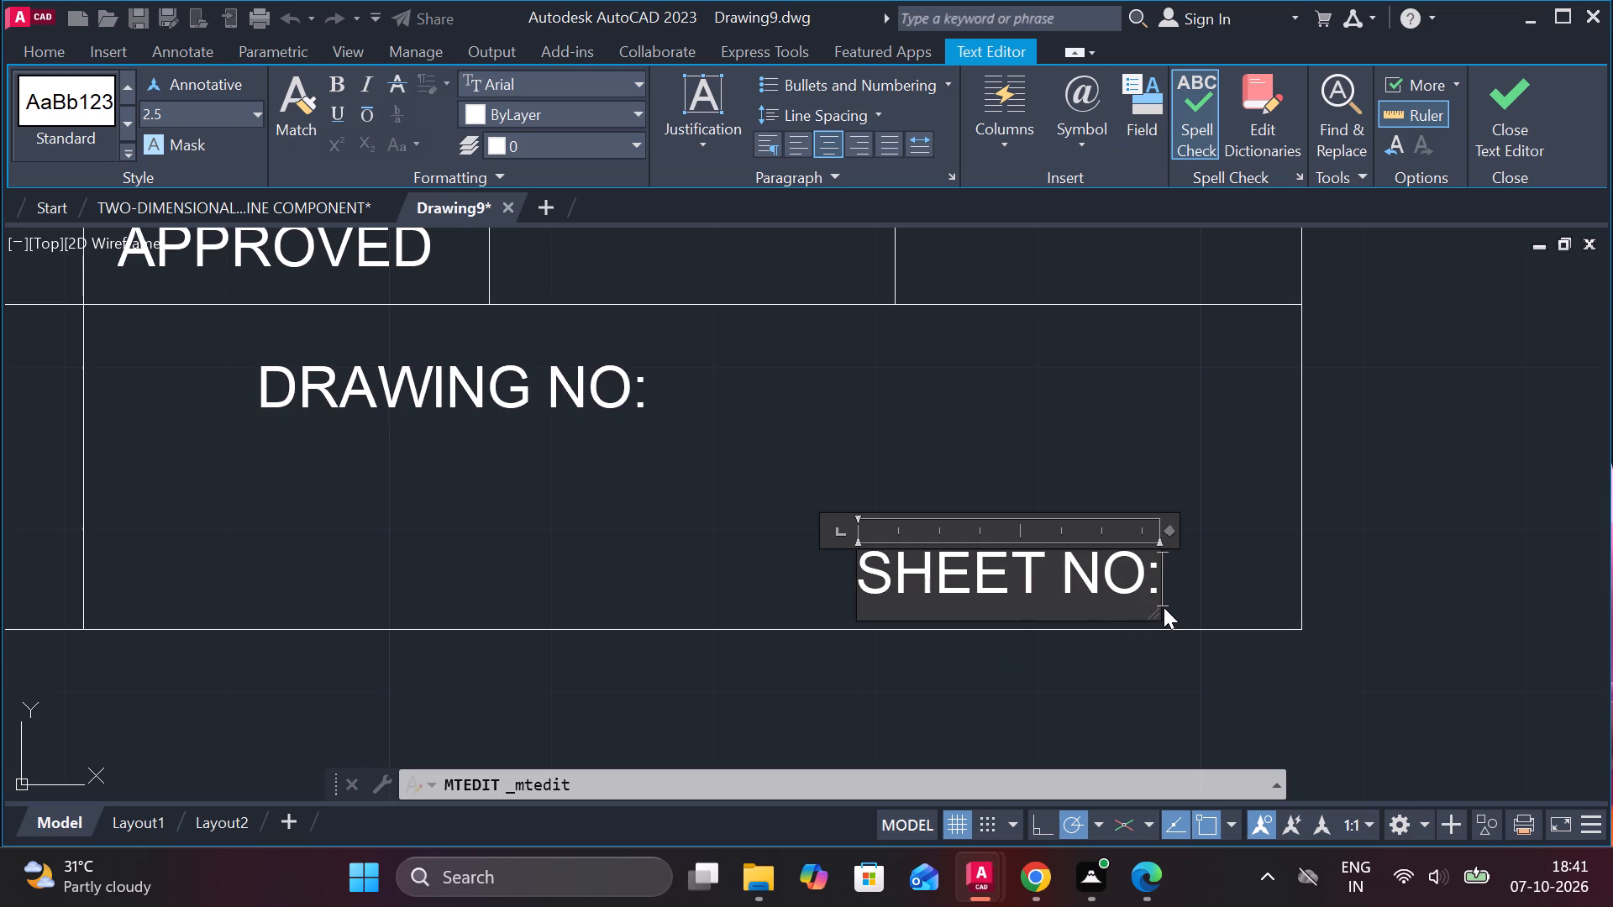
Widen the SHEET NO: text frame, complete the label as SHEET NO: 1 of 1, and close the text editor.
drag(1159, 600, 1338, 587)
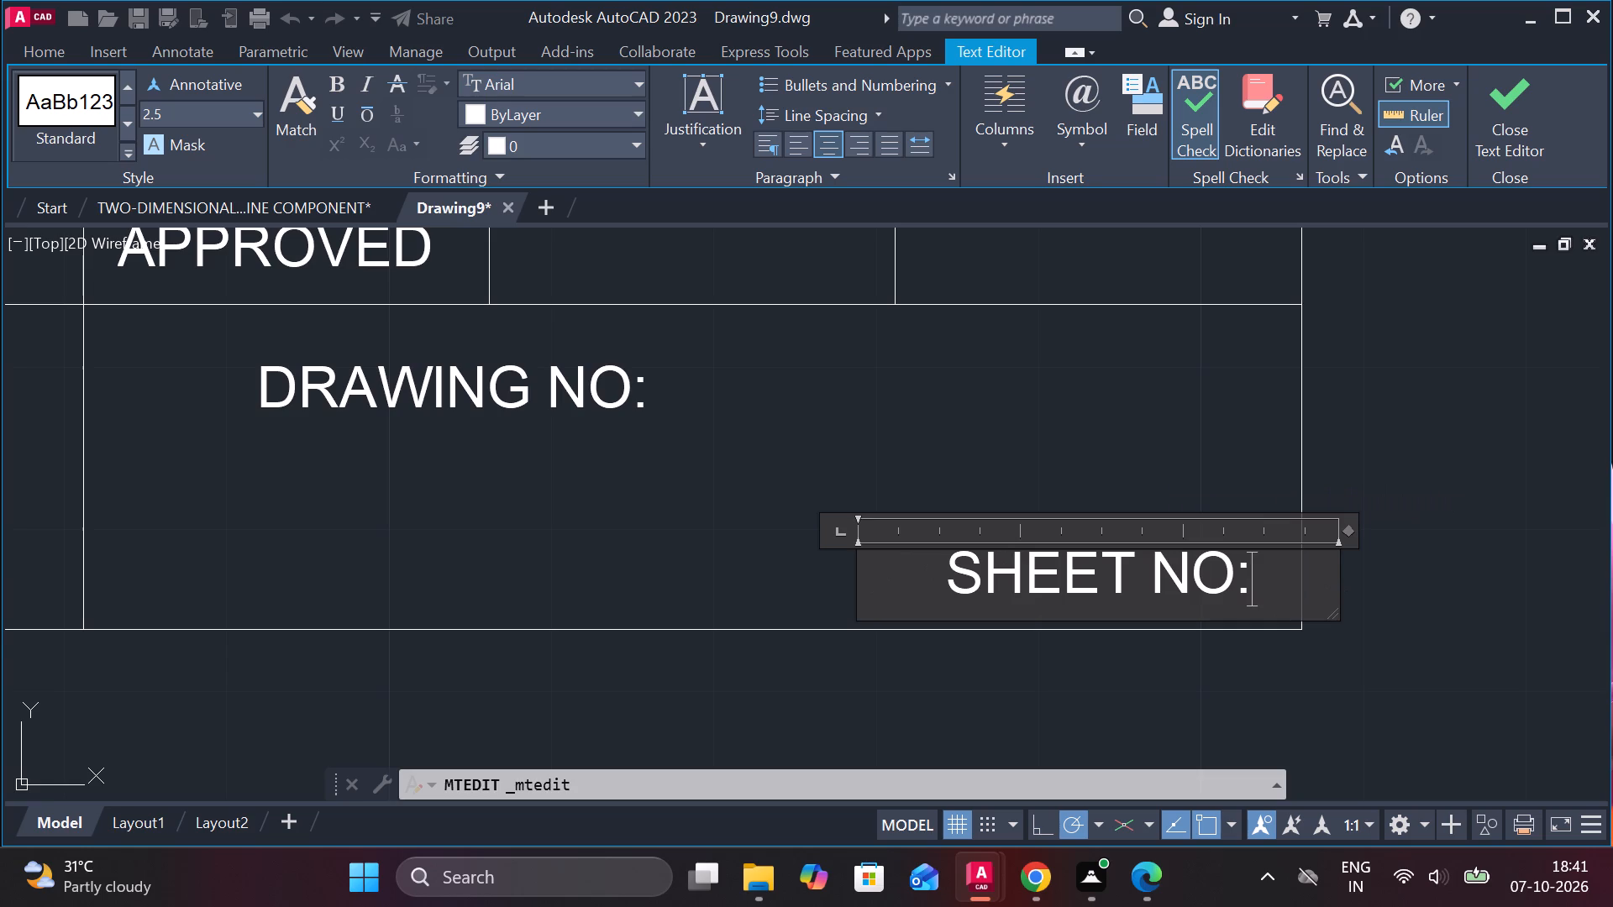
key(space)
text(1)
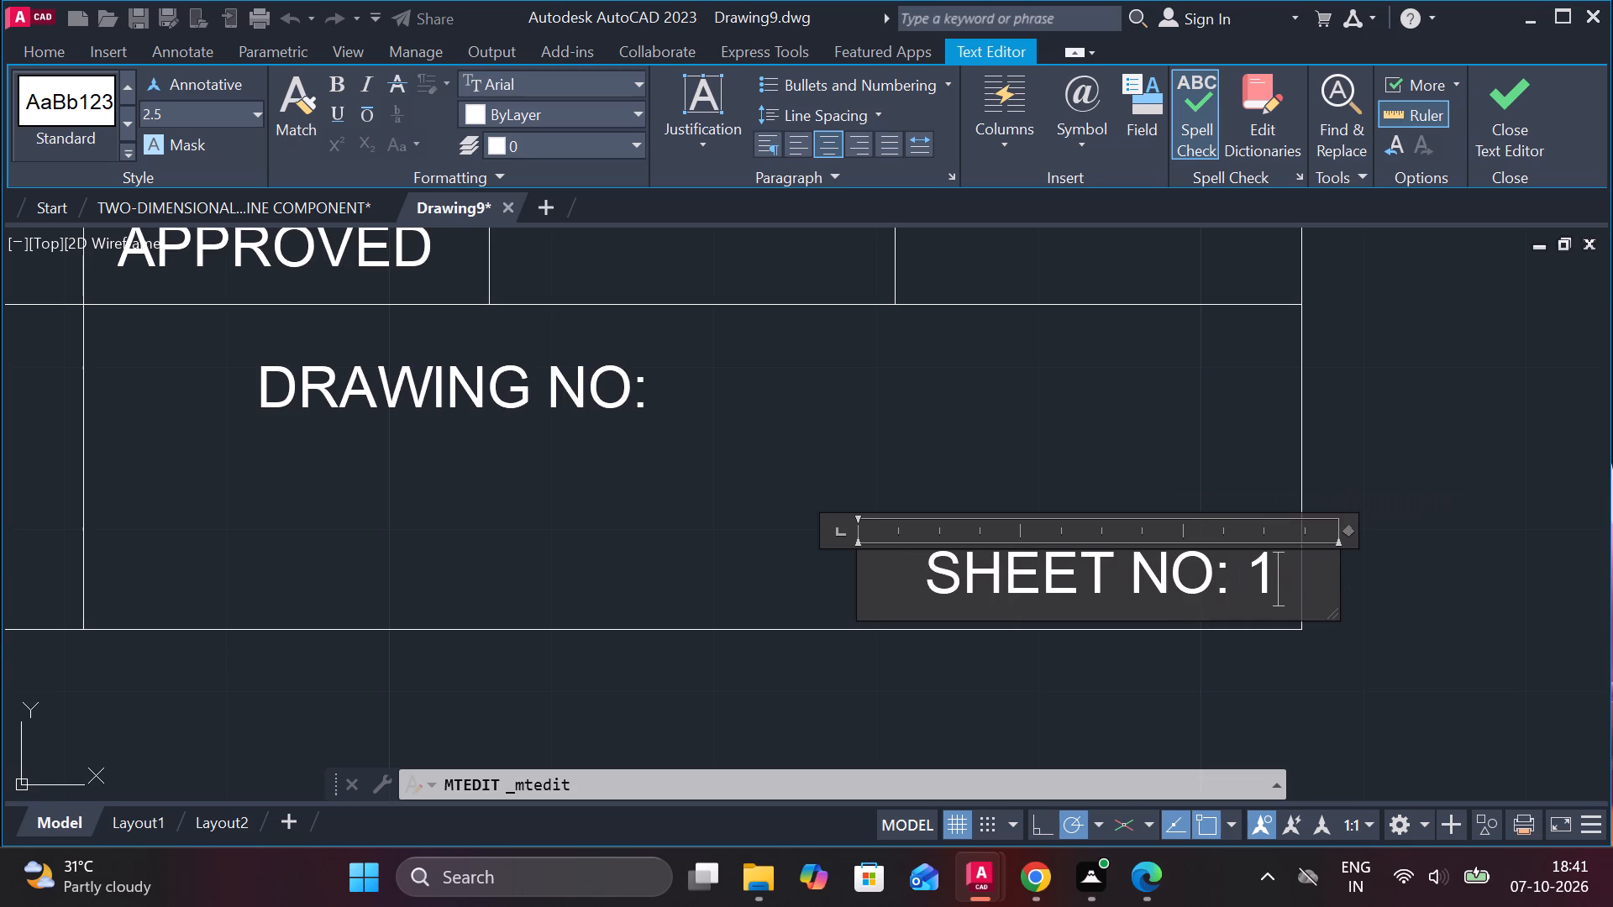
text(of 1)
key(Left)
key(Left)
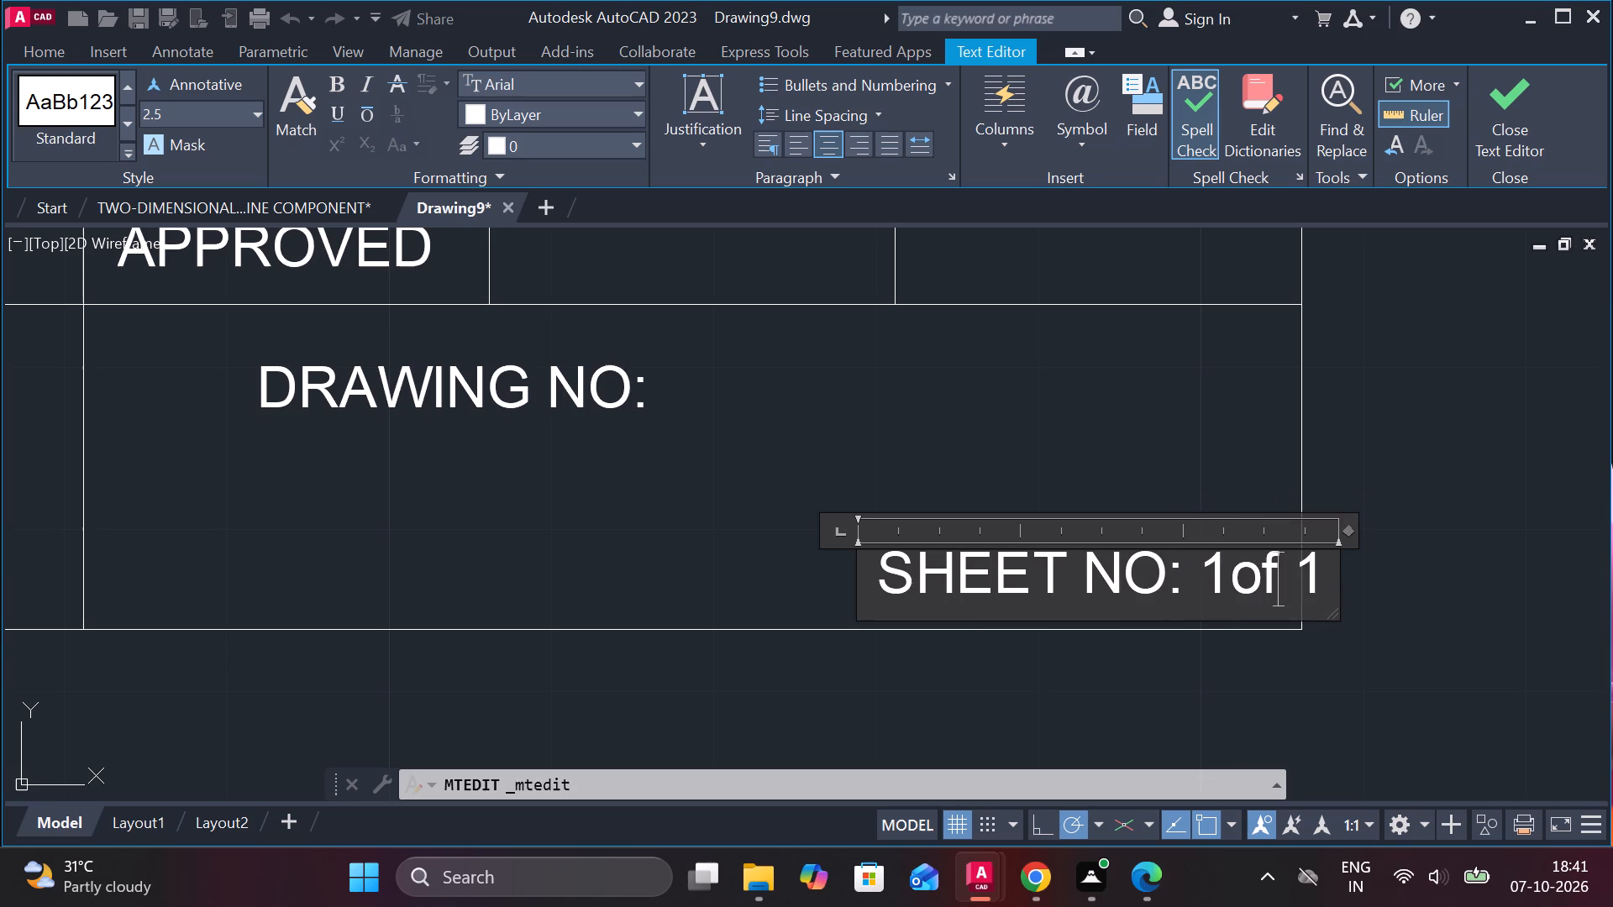
key(Left)
key(Left)
key(space)
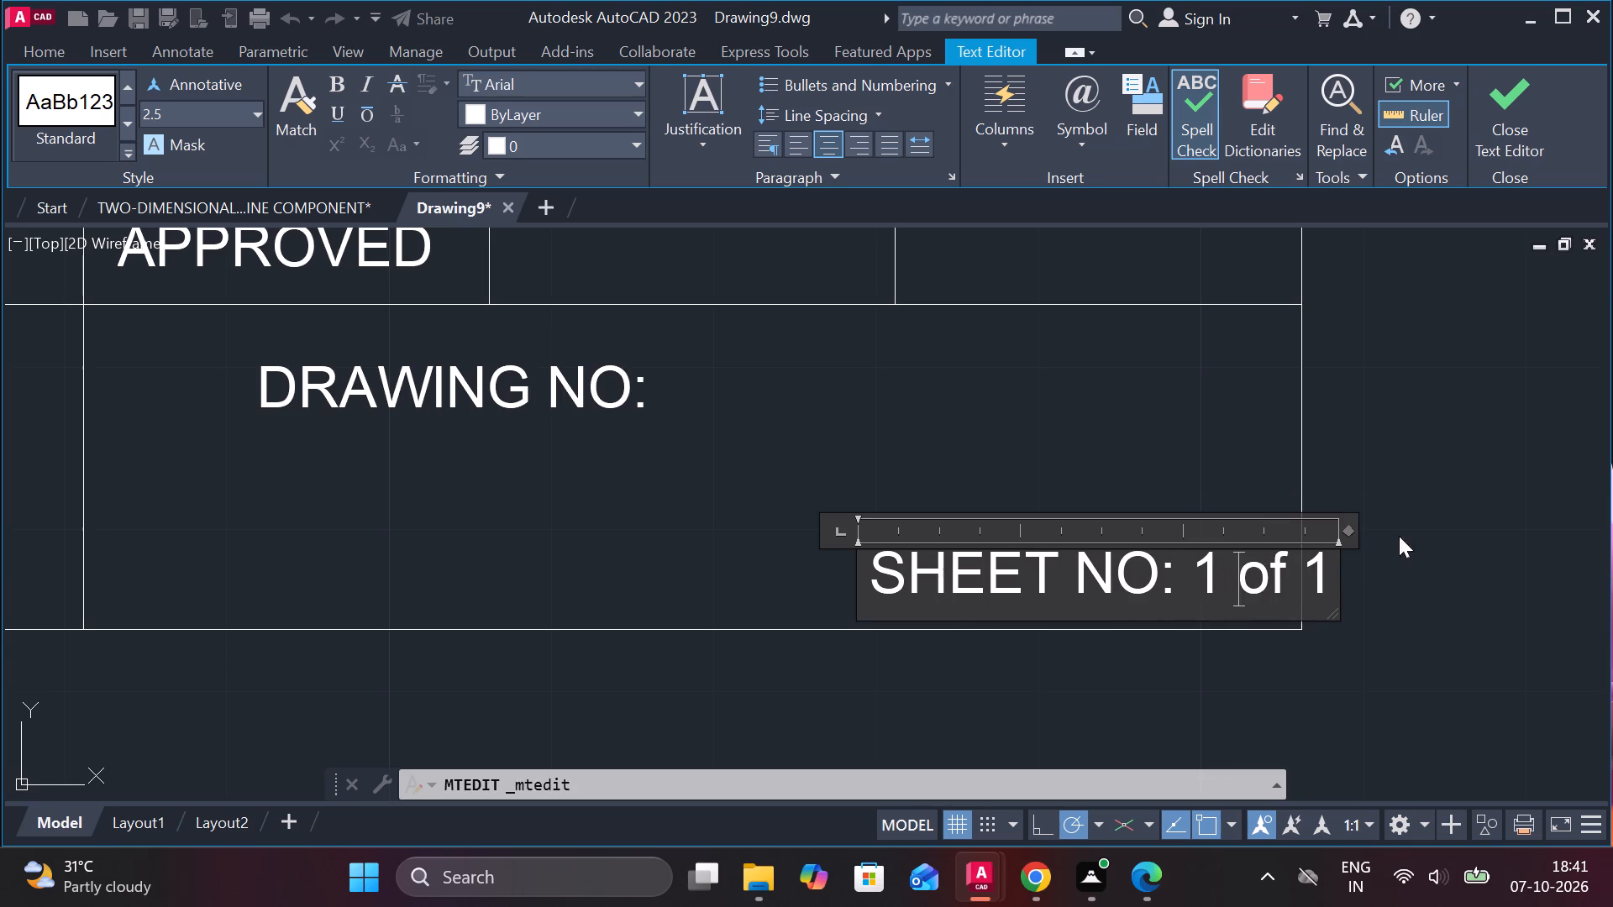
click(1512, 100)
Move the SHEET NO: 1 of 1 label left so it fits inside the title block border, and deselect it.
click(1156, 585)
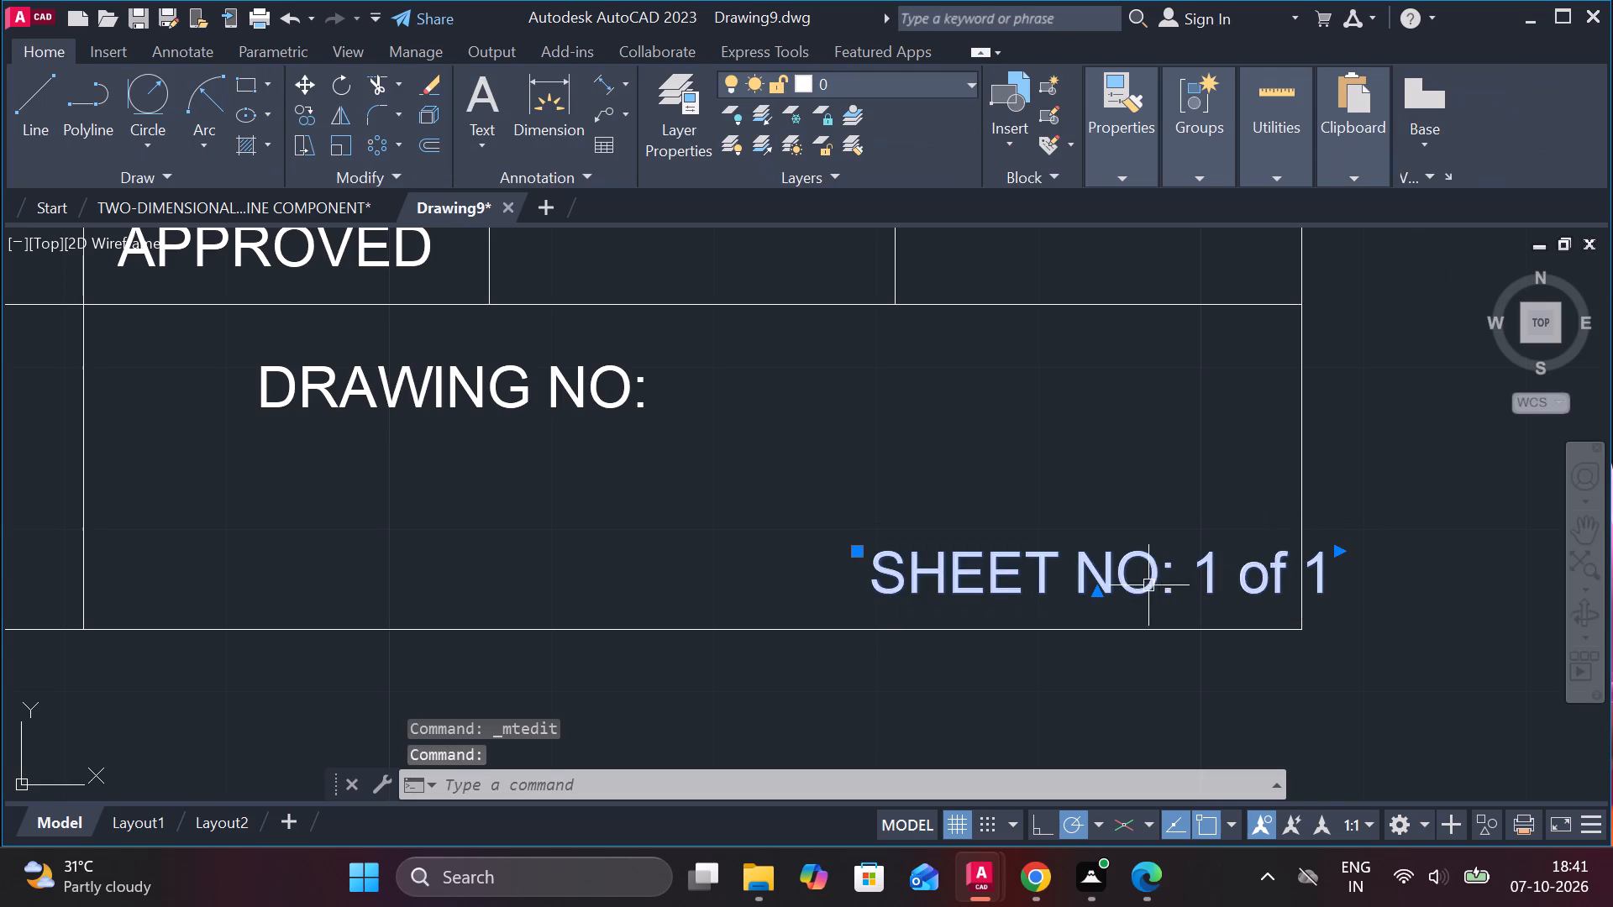
click(855, 552)
click(786, 553)
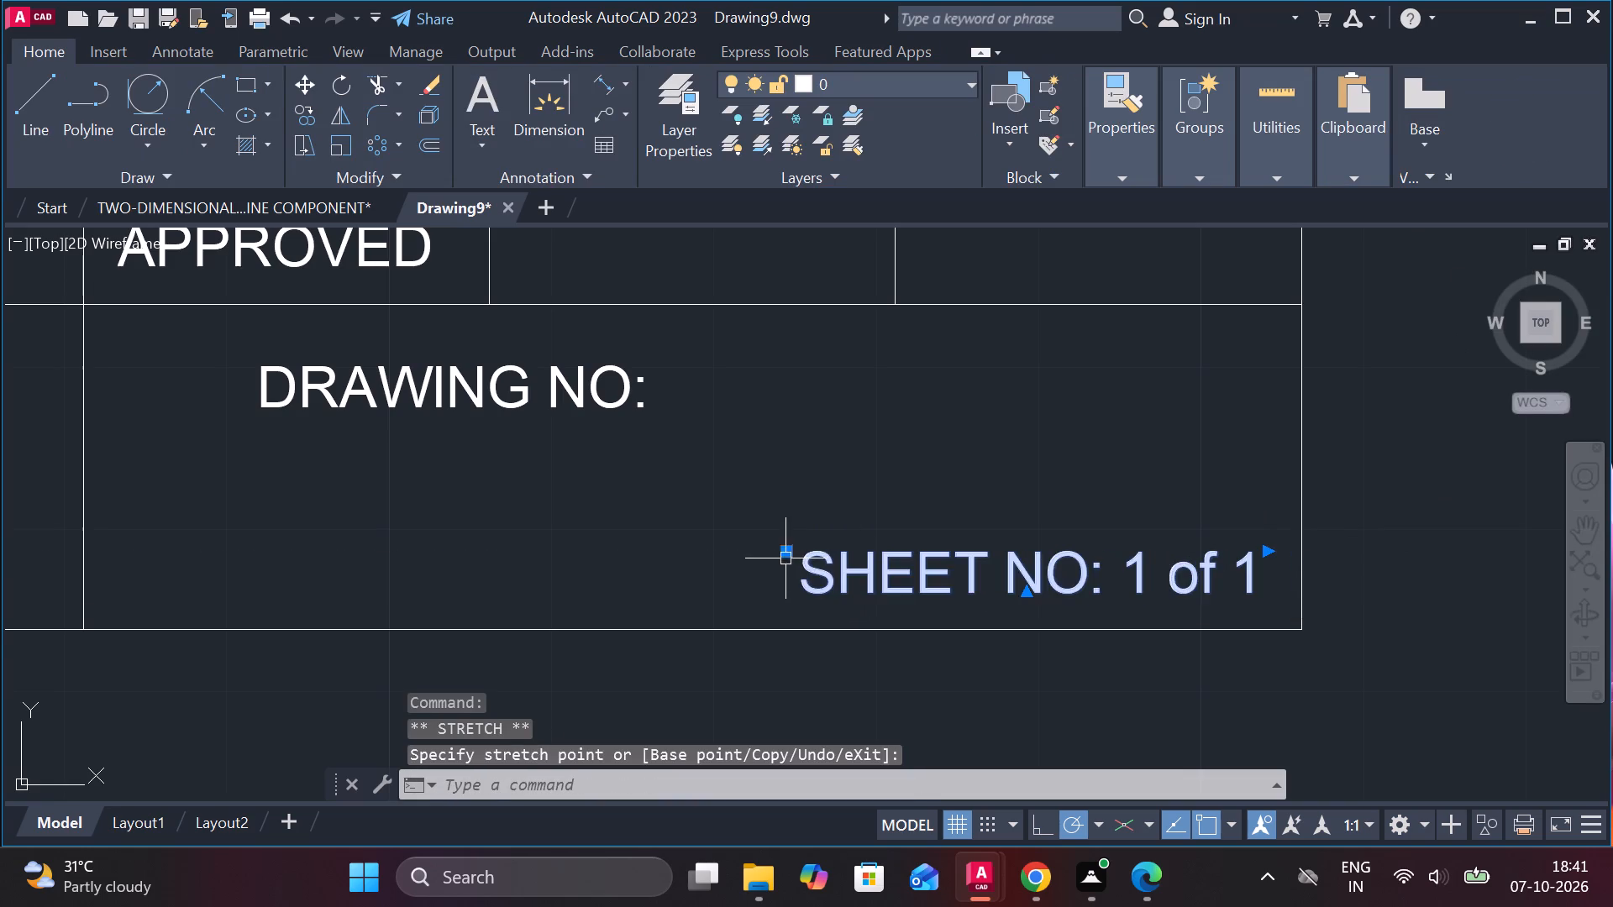
scroll(779, 580, down, 3)
key(Escape)
Replace the DESIGNED label in the small upper cell at the title block's lower-left corner with SCALE in capitals.
scroll(574, 534, up, 1)
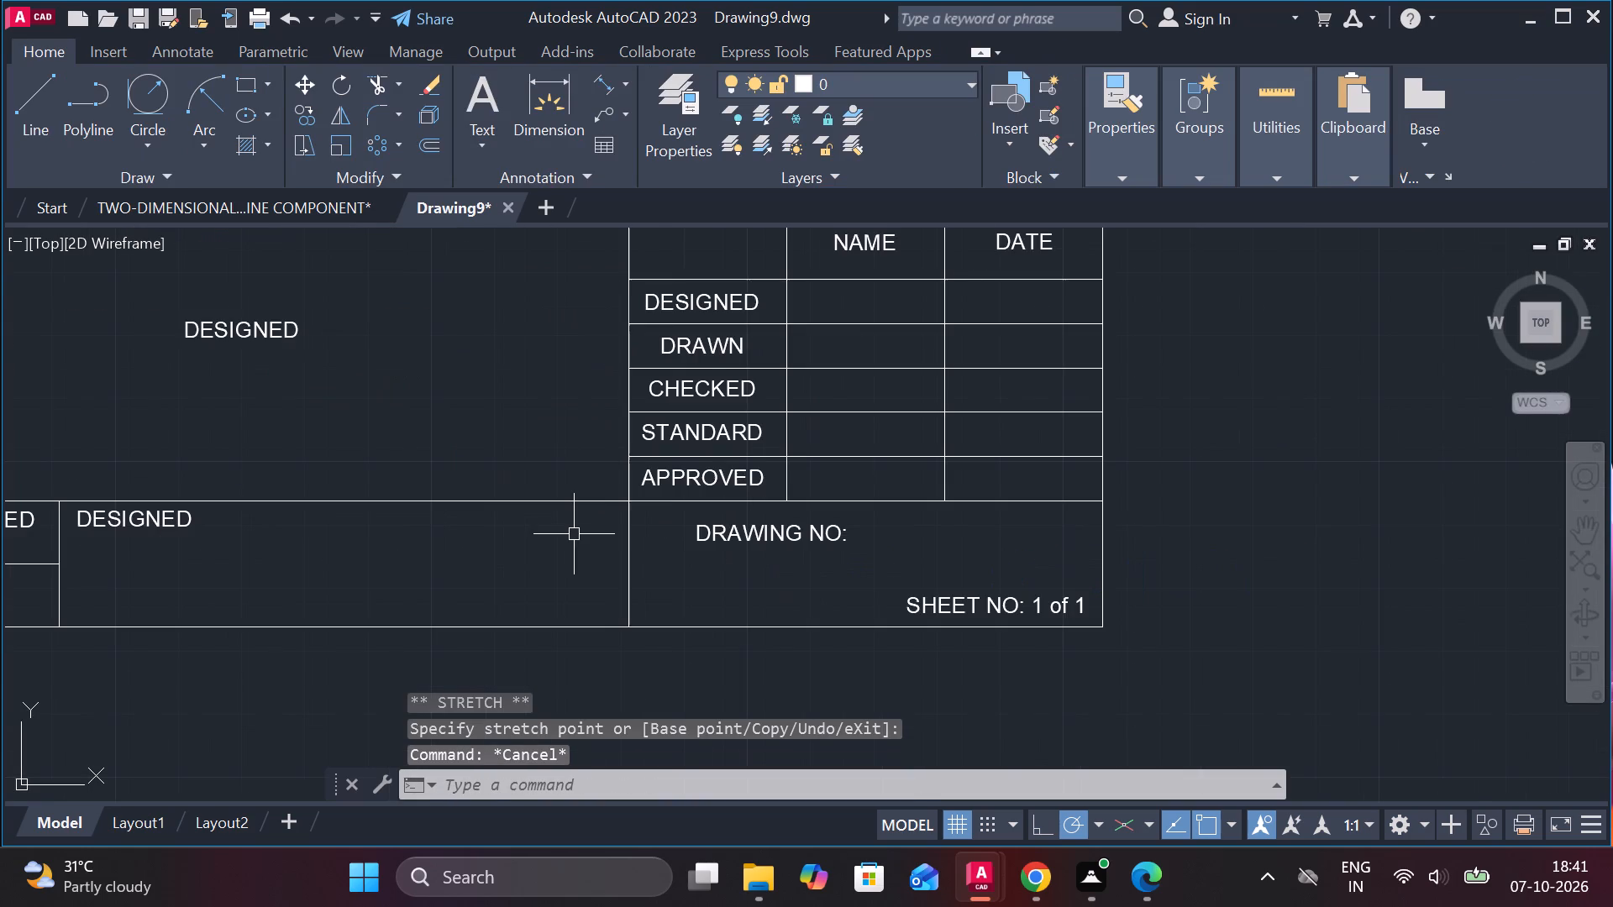
scroll(581, 534, up, 1)
middle_drag(621, 538, 715, 613)
middle_drag(602, 443, 624, 444)
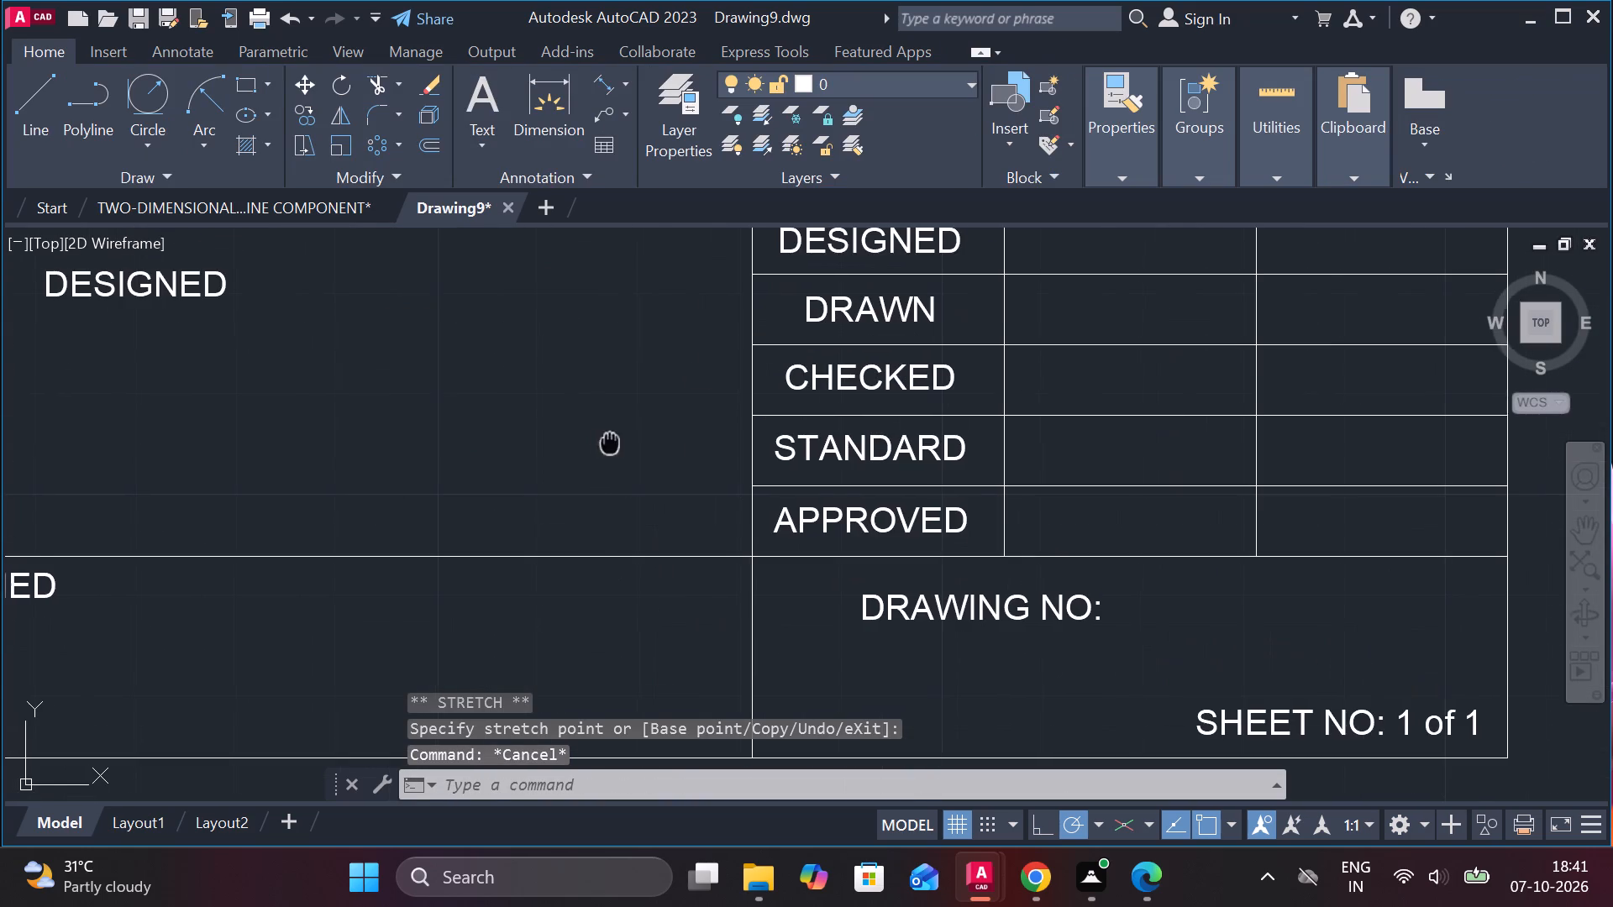
middle_drag(624, 444, 702, 474)
scroll(697, 474, down, 1)
middle_drag(680, 471, 1342, 553)
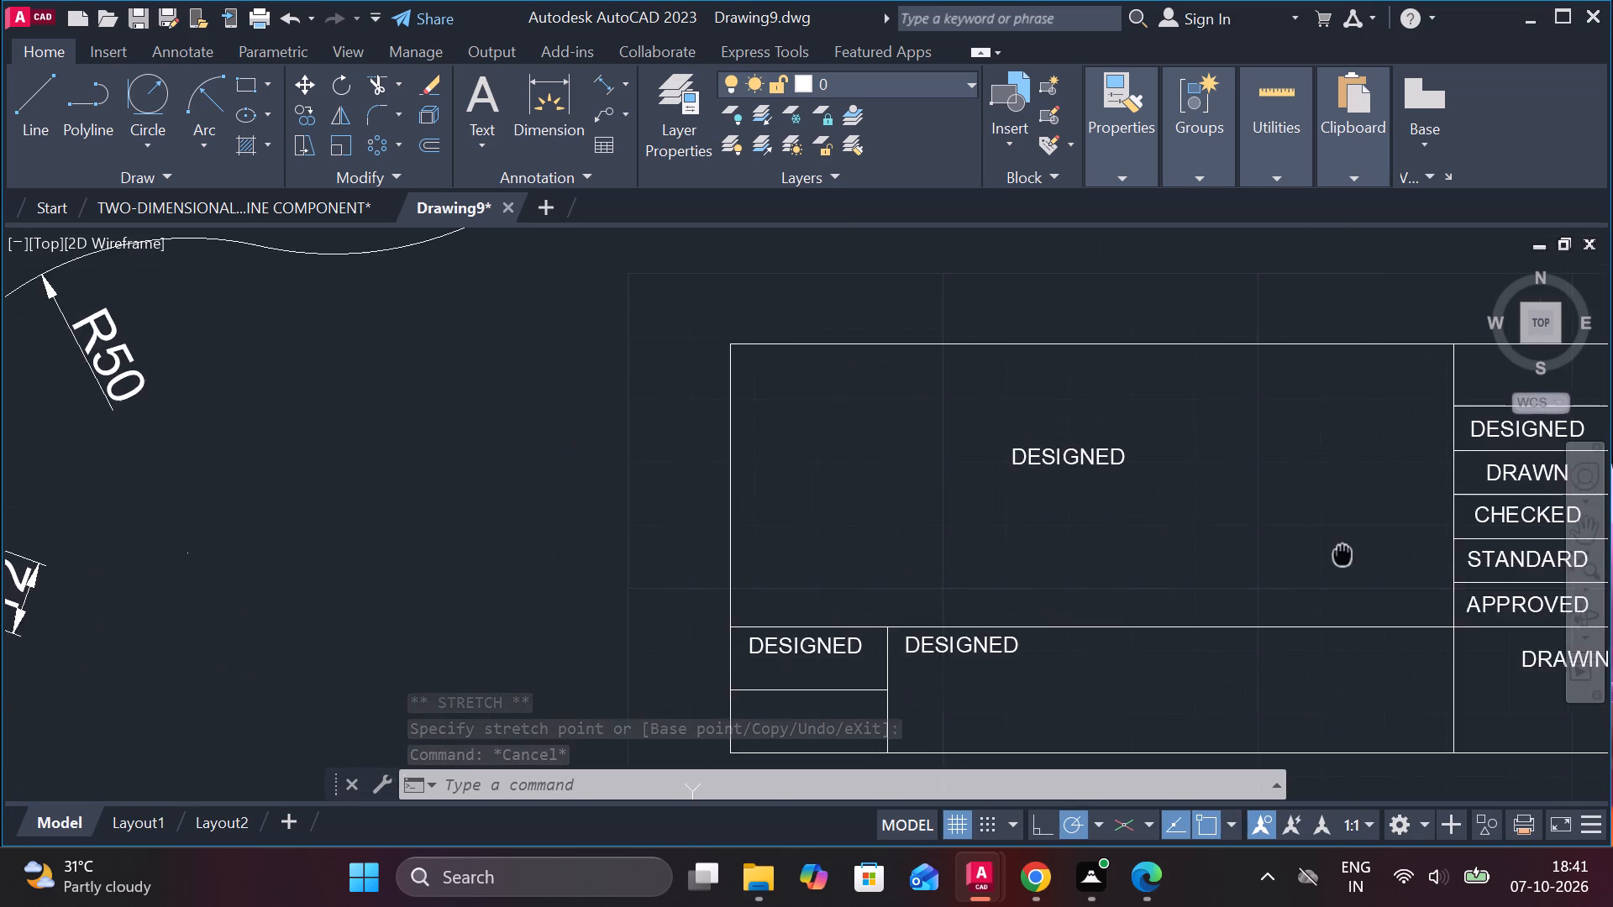
middle_drag(1342, 553, 1233, 511)
scroll(617, 675, up, 2)
double_click(708, 506)
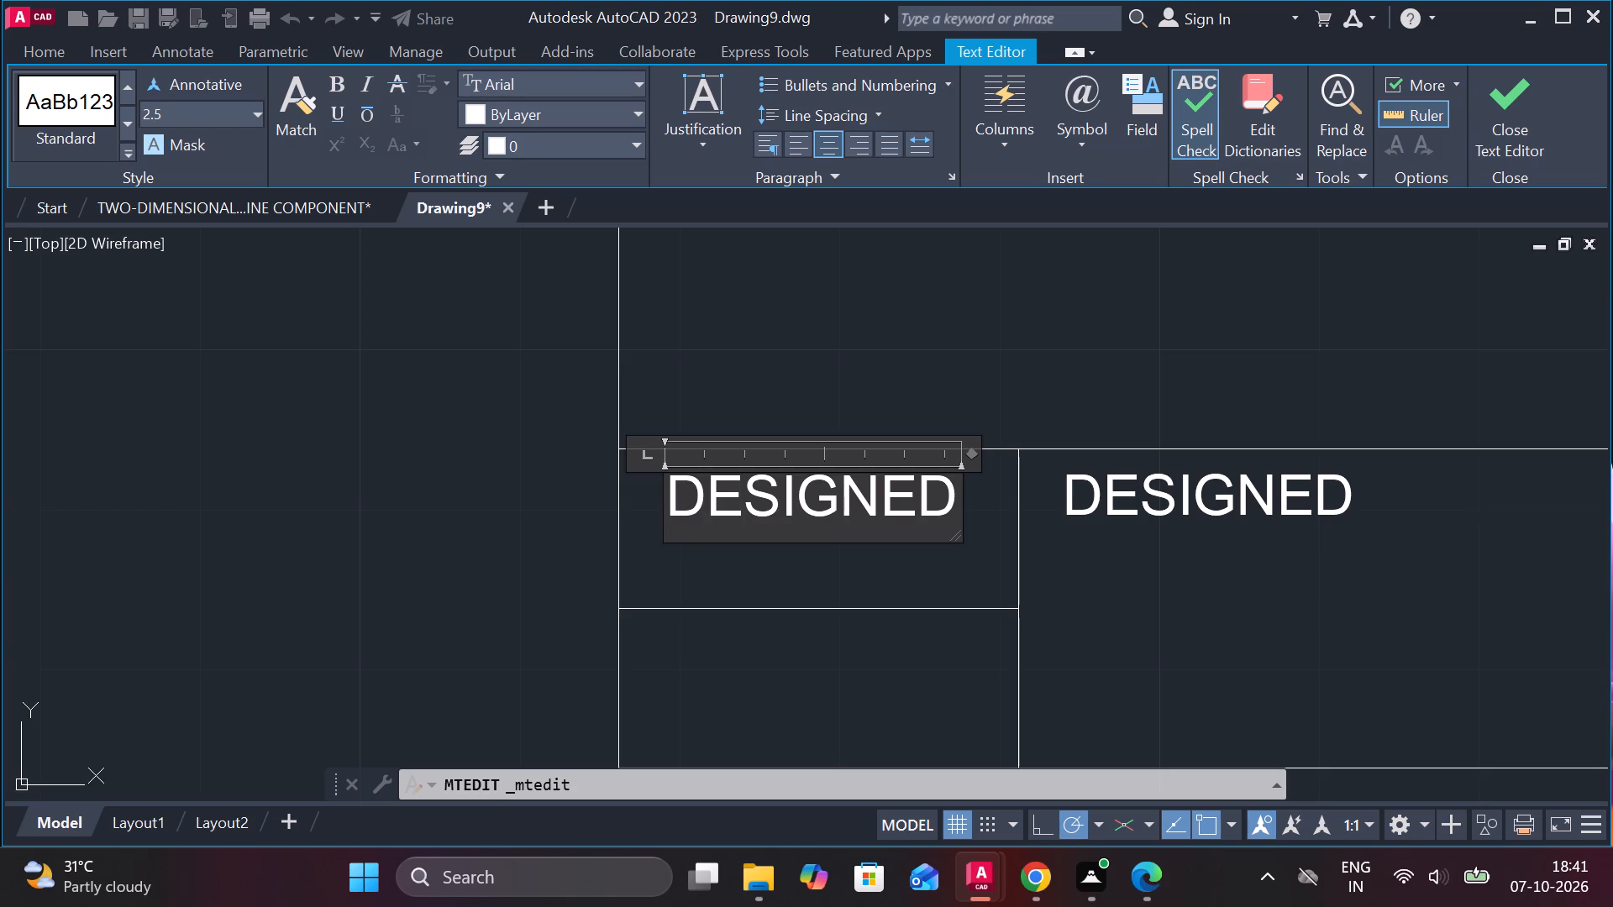
drag(956, 504, 815, 506)
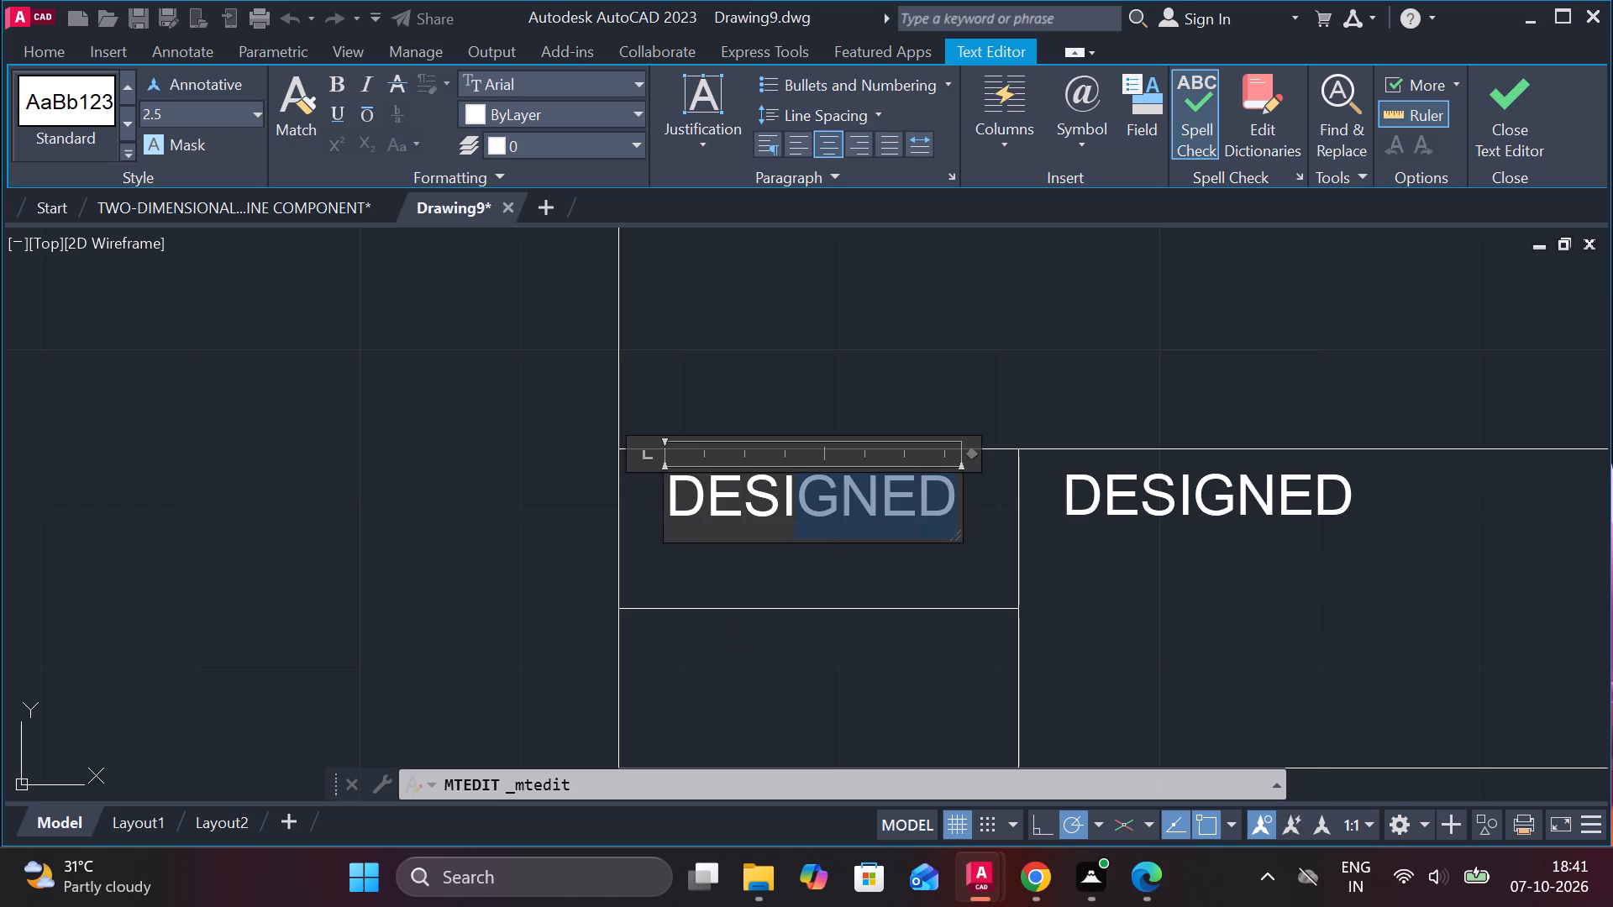
drag(815, 506, 624, 504)
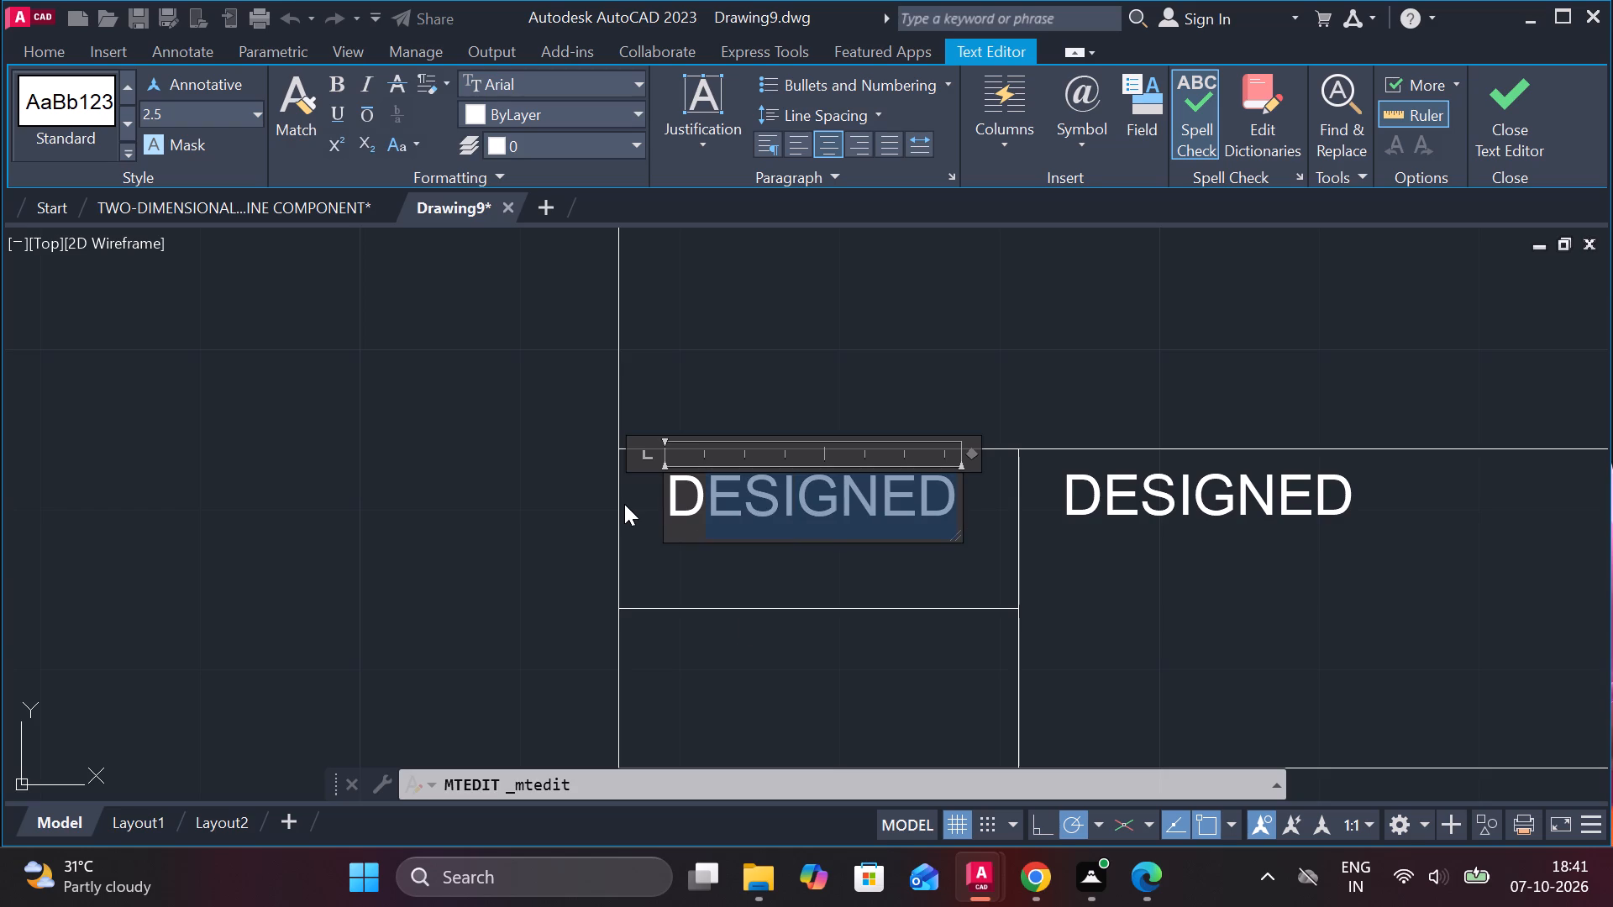
text(sc)
text(ale)
key(BackSpace)
key(BackSpace)
key(BackSpace)
key(BackSpace)
key(BackSpace)
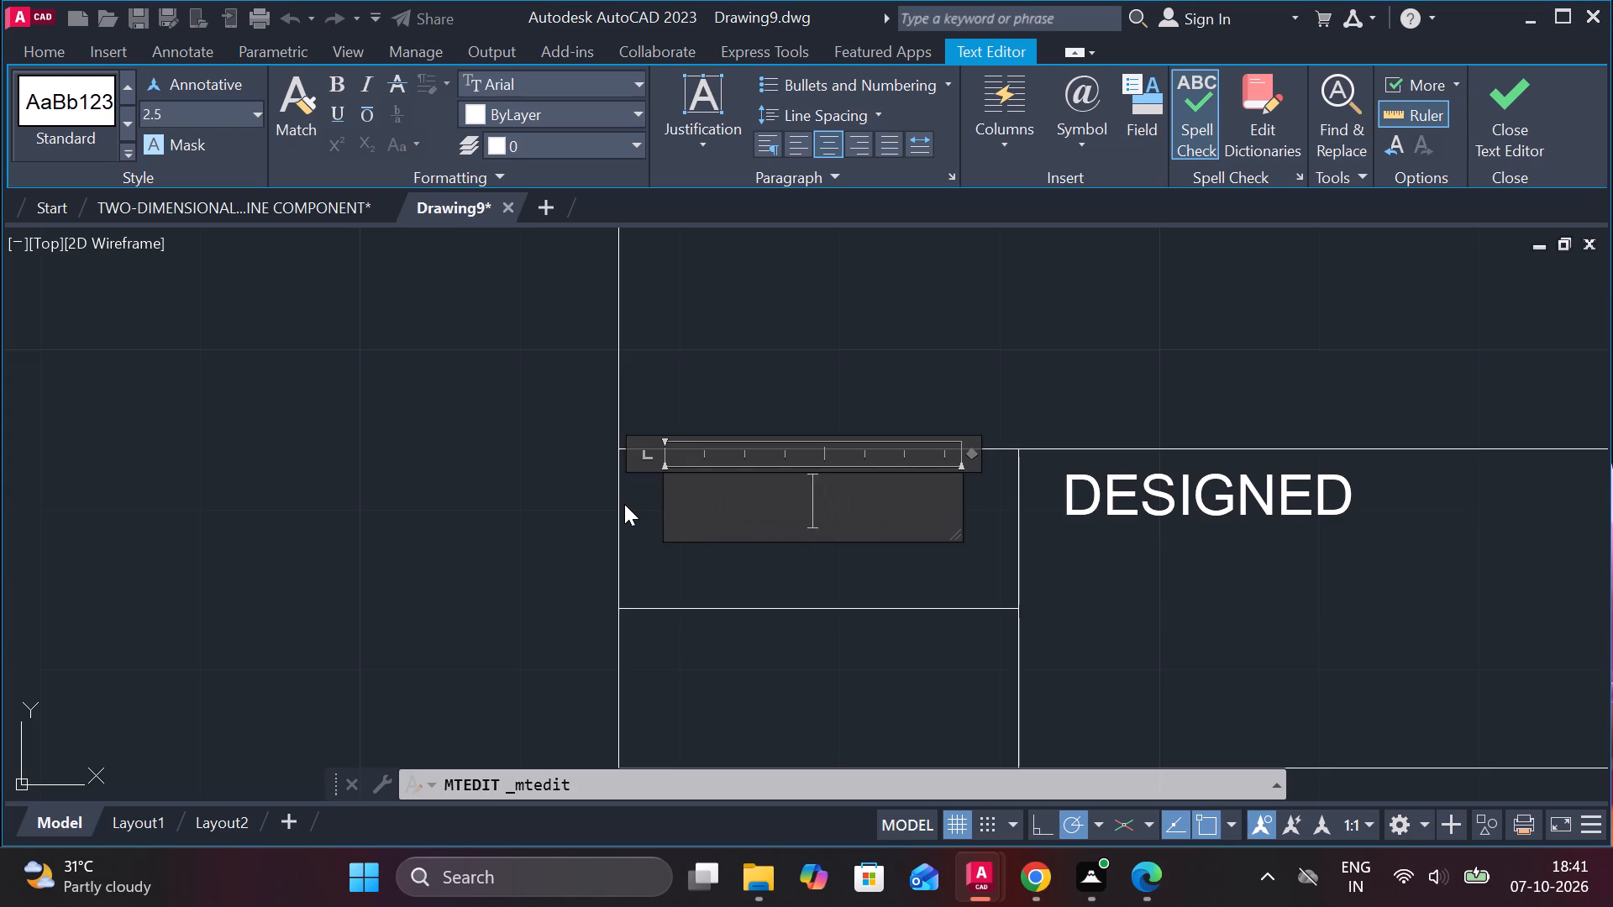
text(SCALE)
key(space)
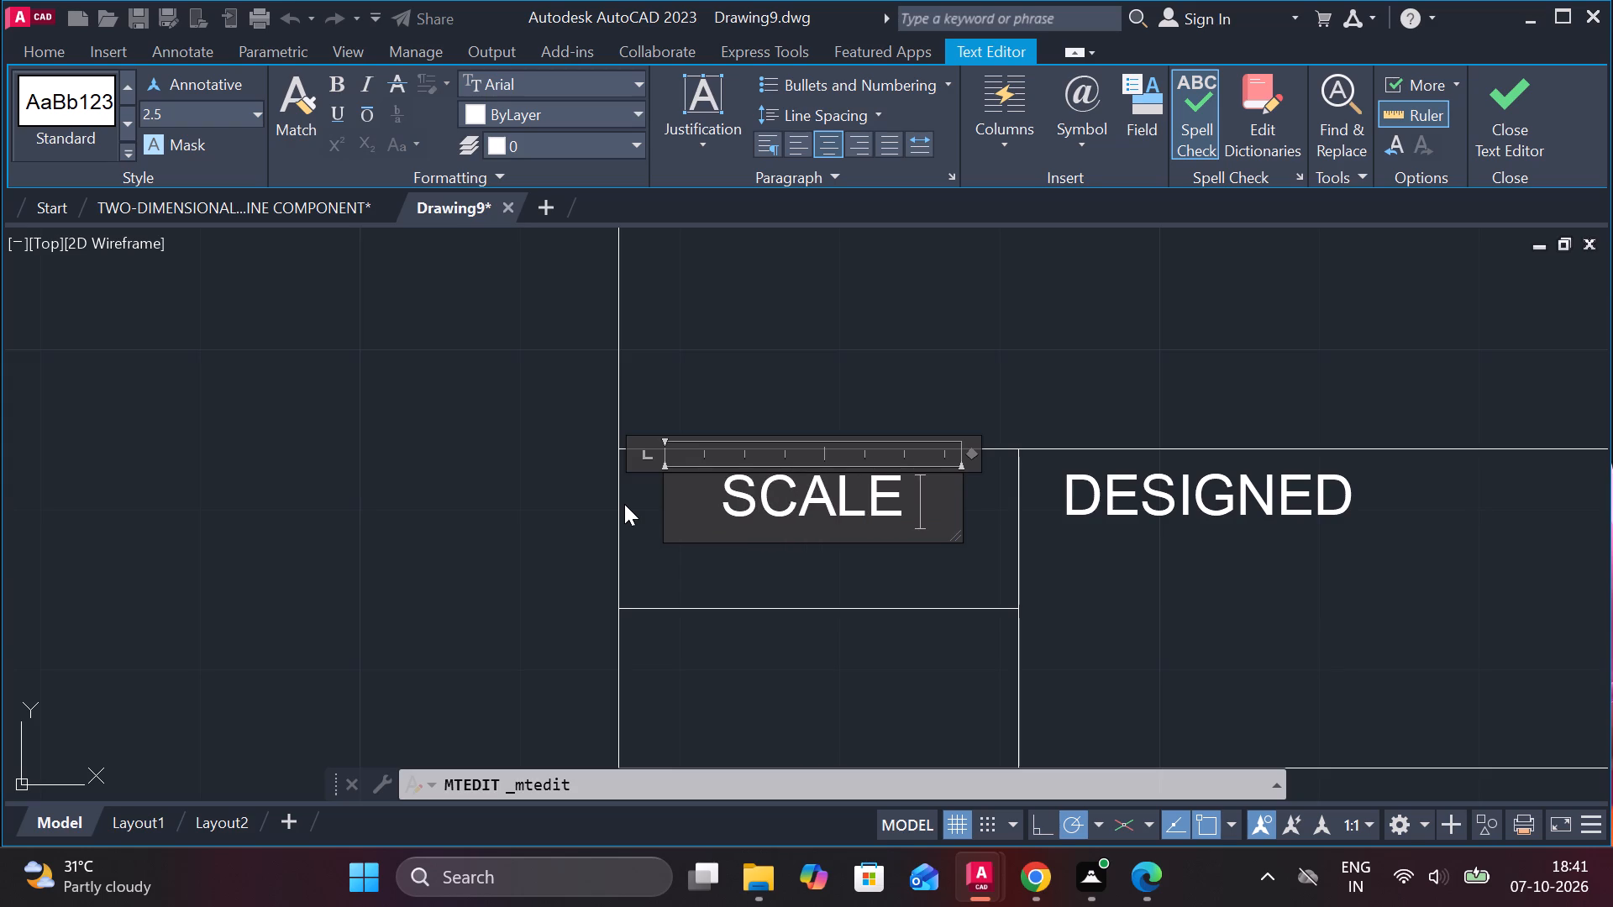
Complete the scale label as SCALE 1:1, without a colon after SCALE, and close the text editor.
key(shift+colon)
key(1)
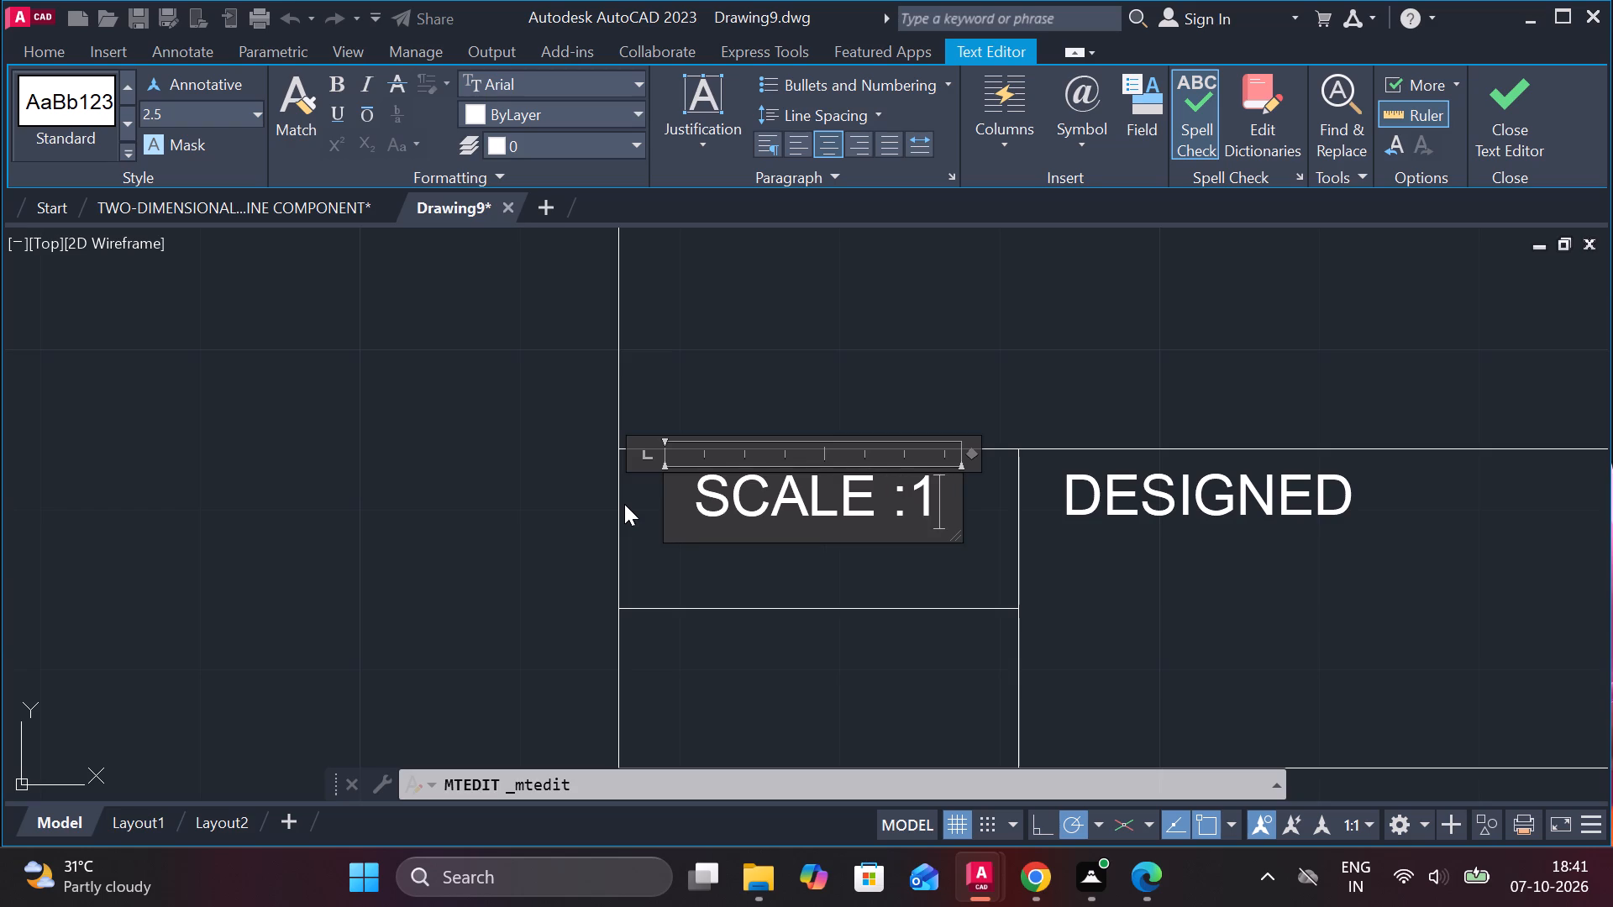
key(shift+colon)
key(1)
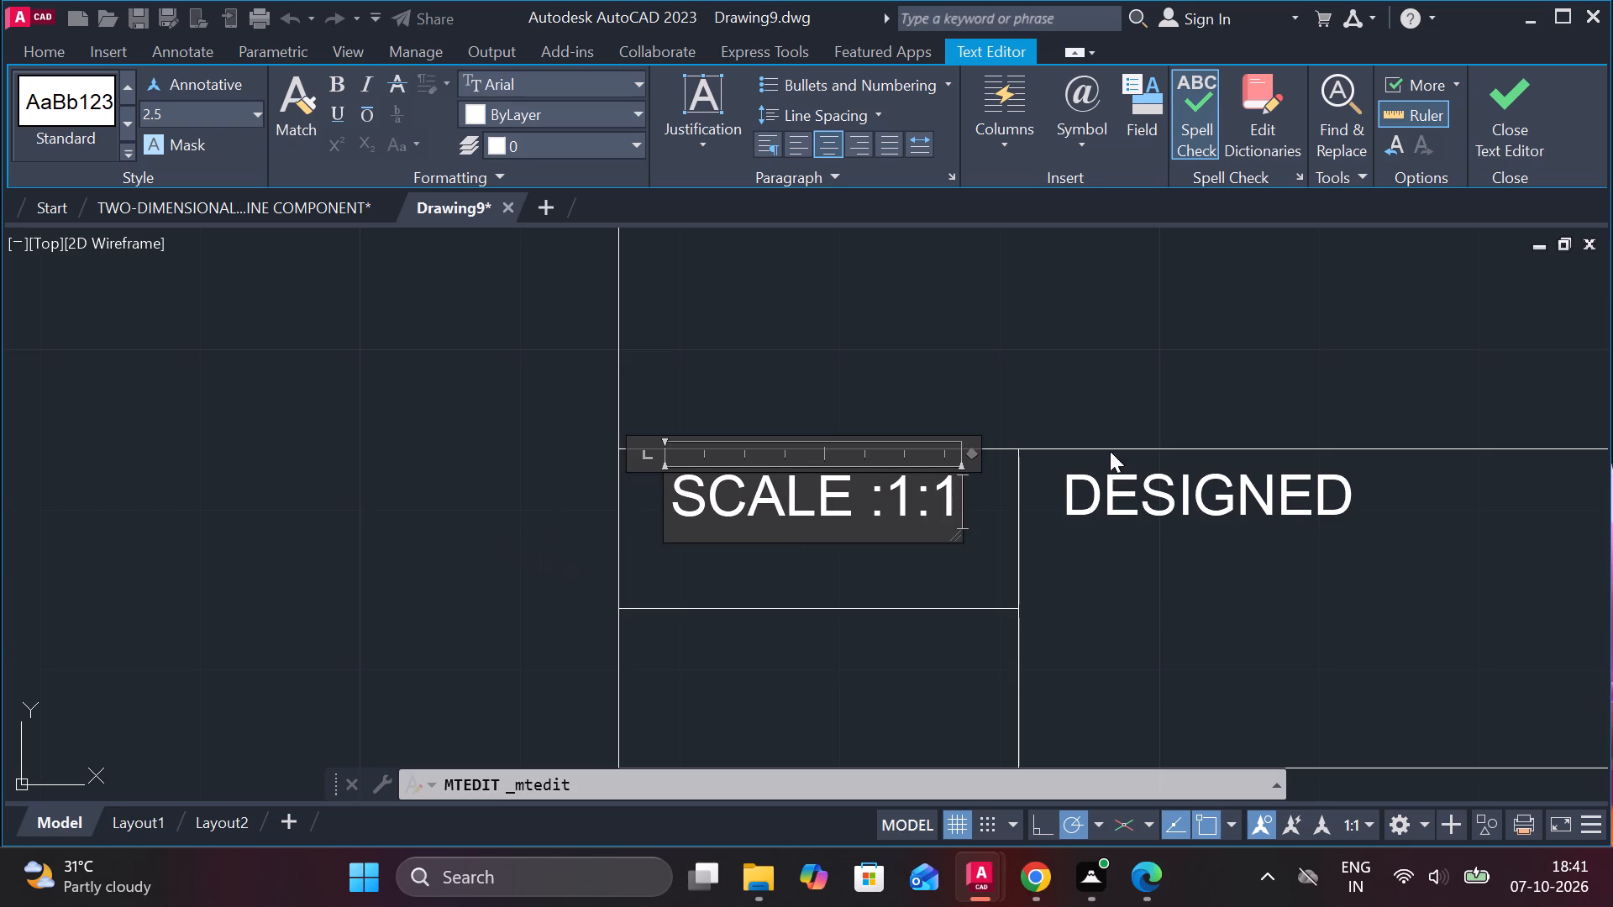
click(881, 499)
key(BackSpace)
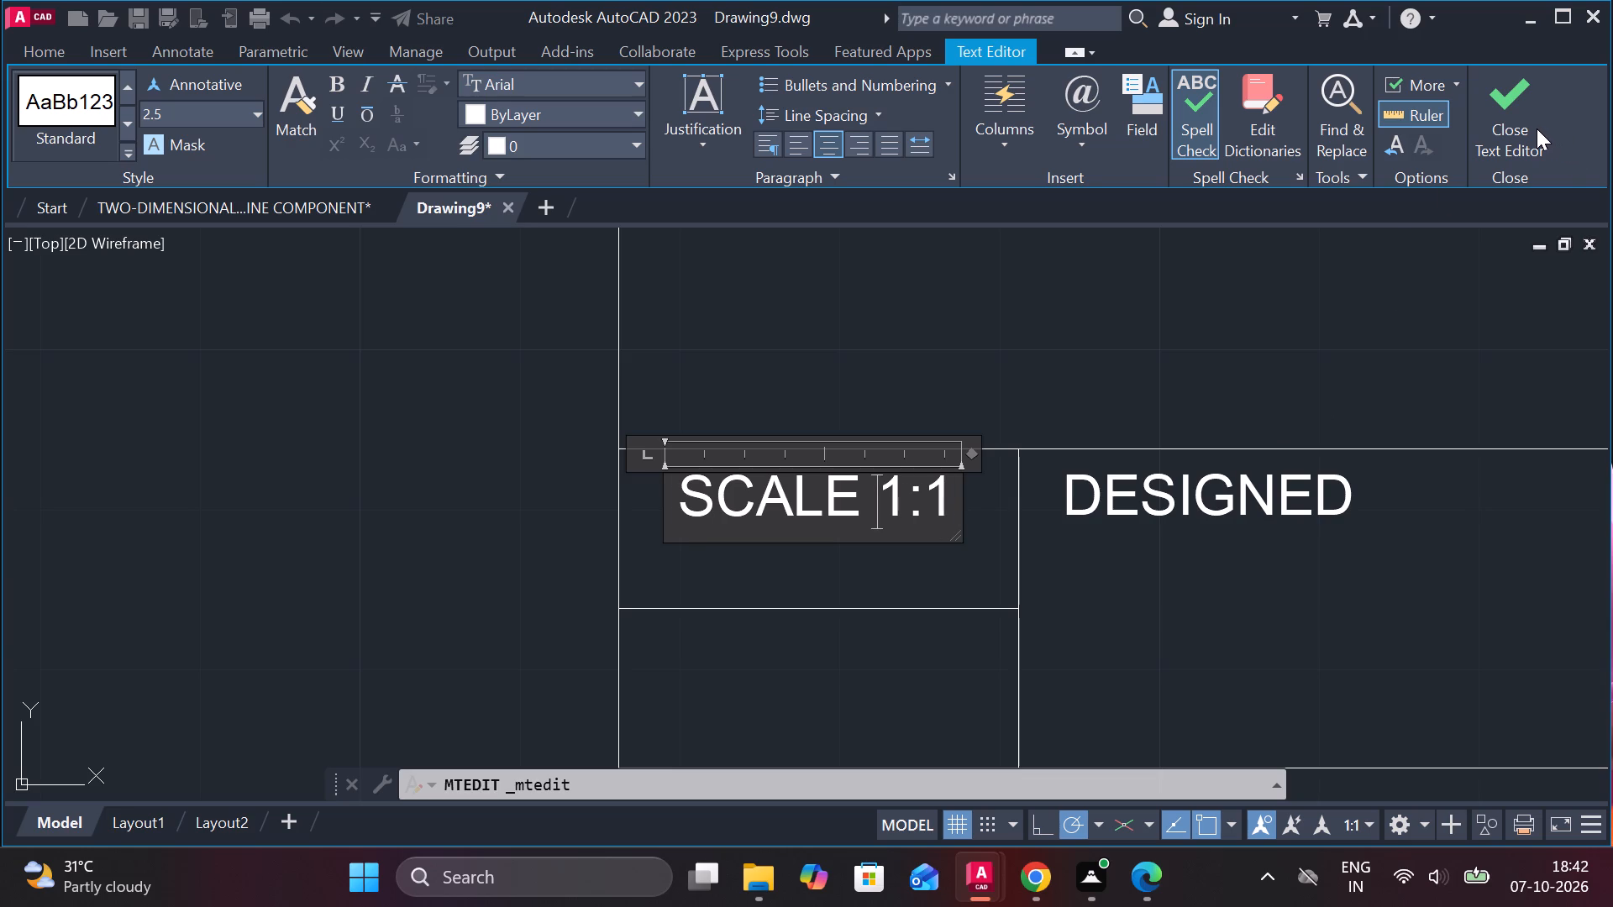
click(1537, 128)
scroll(1187, 528, down, 1)
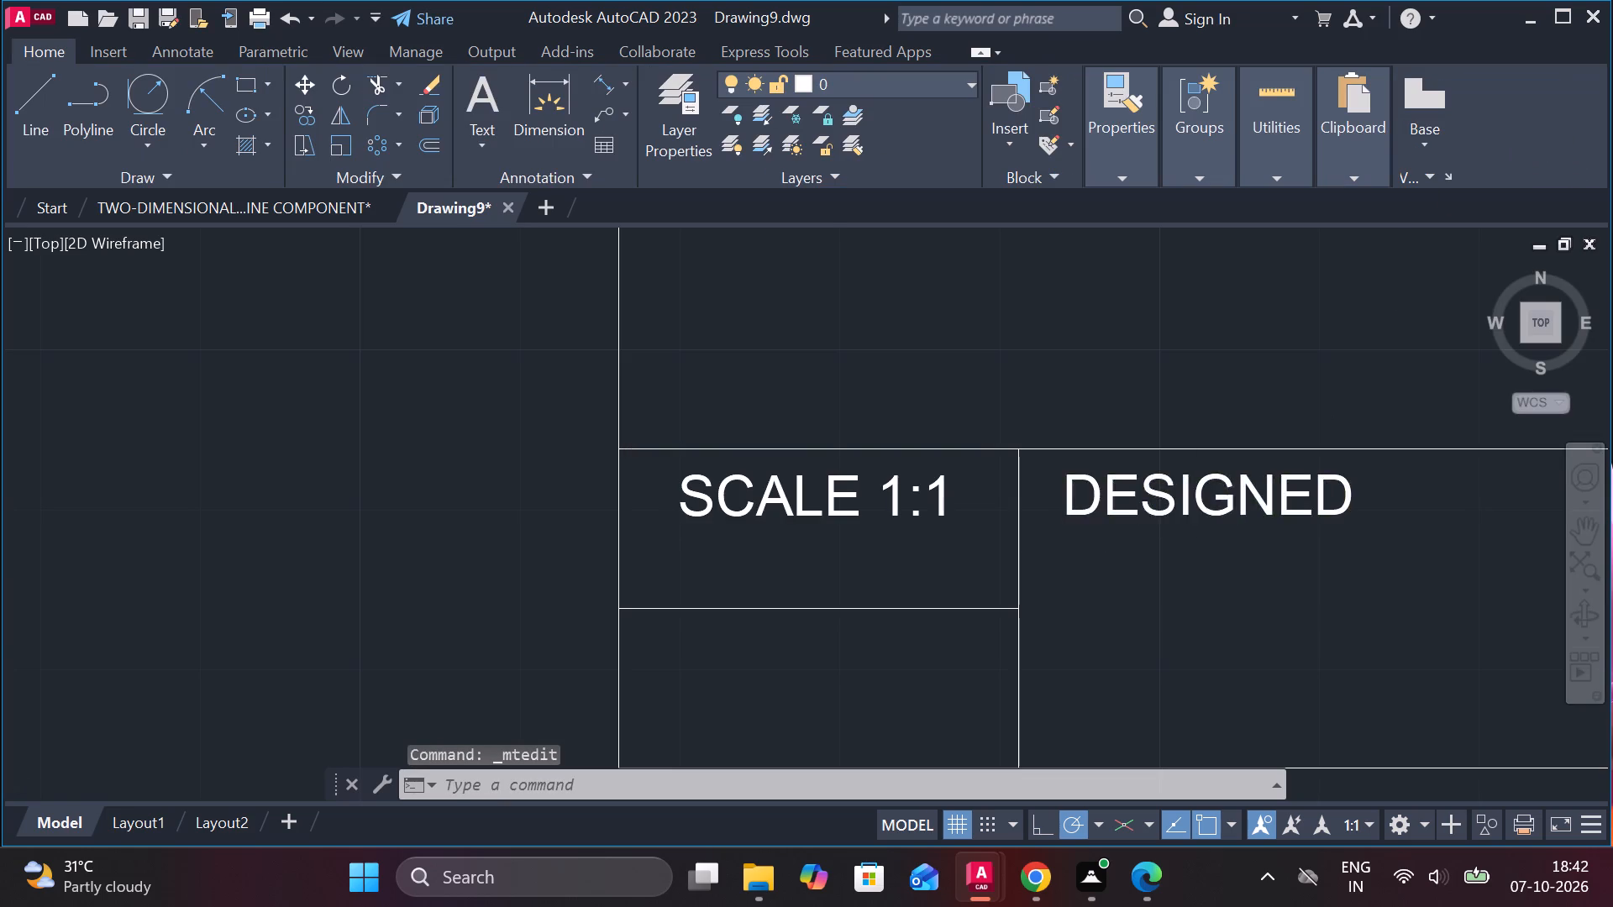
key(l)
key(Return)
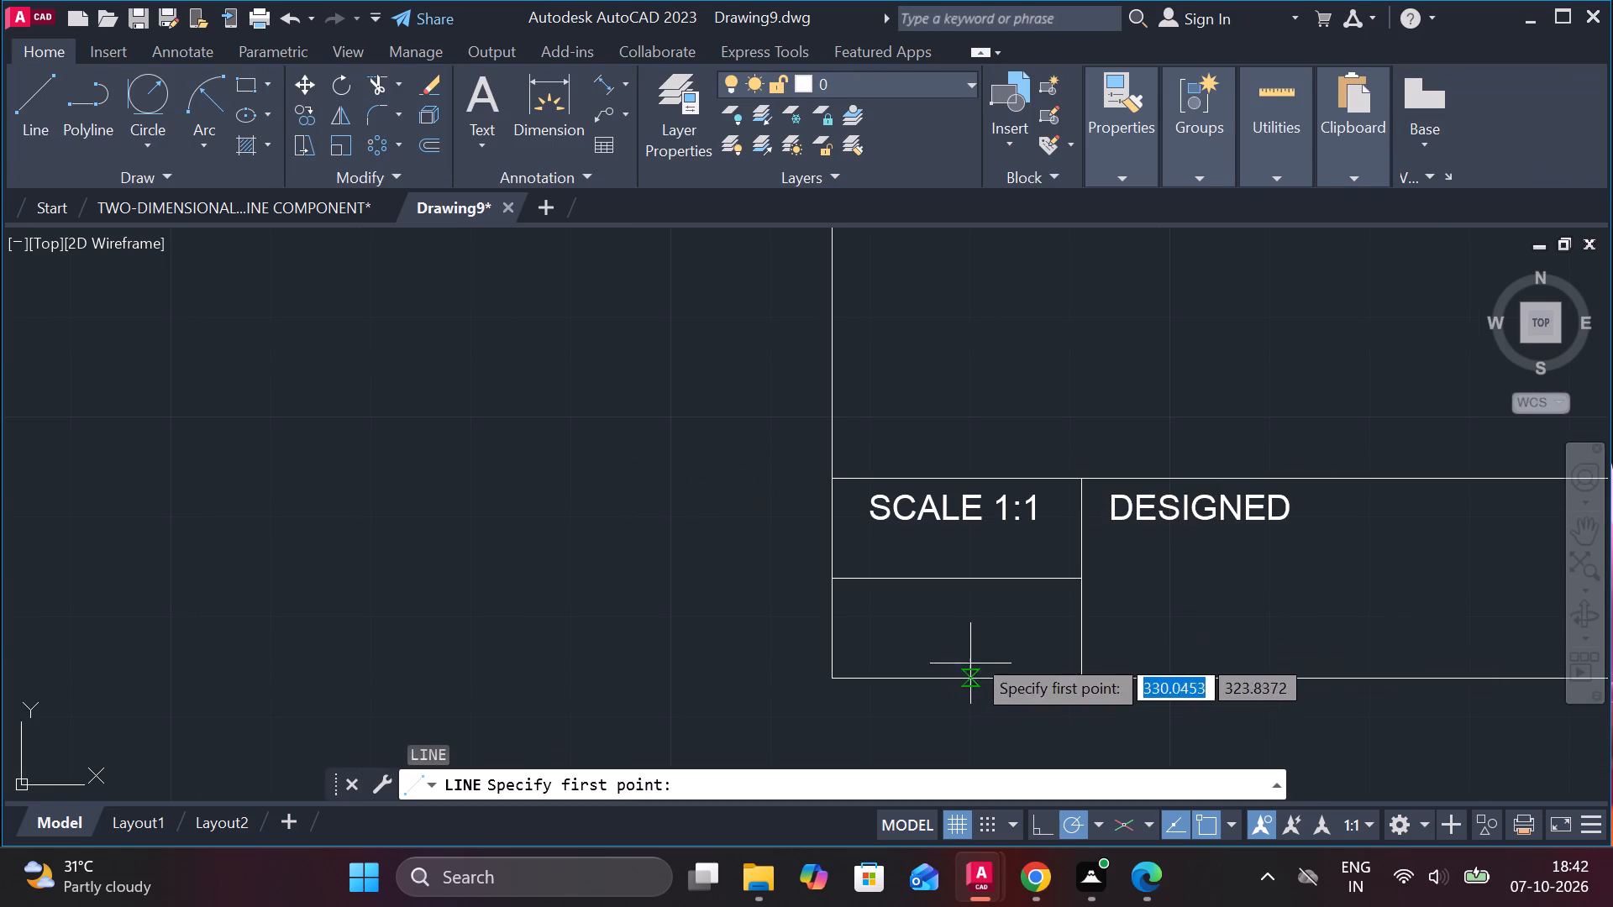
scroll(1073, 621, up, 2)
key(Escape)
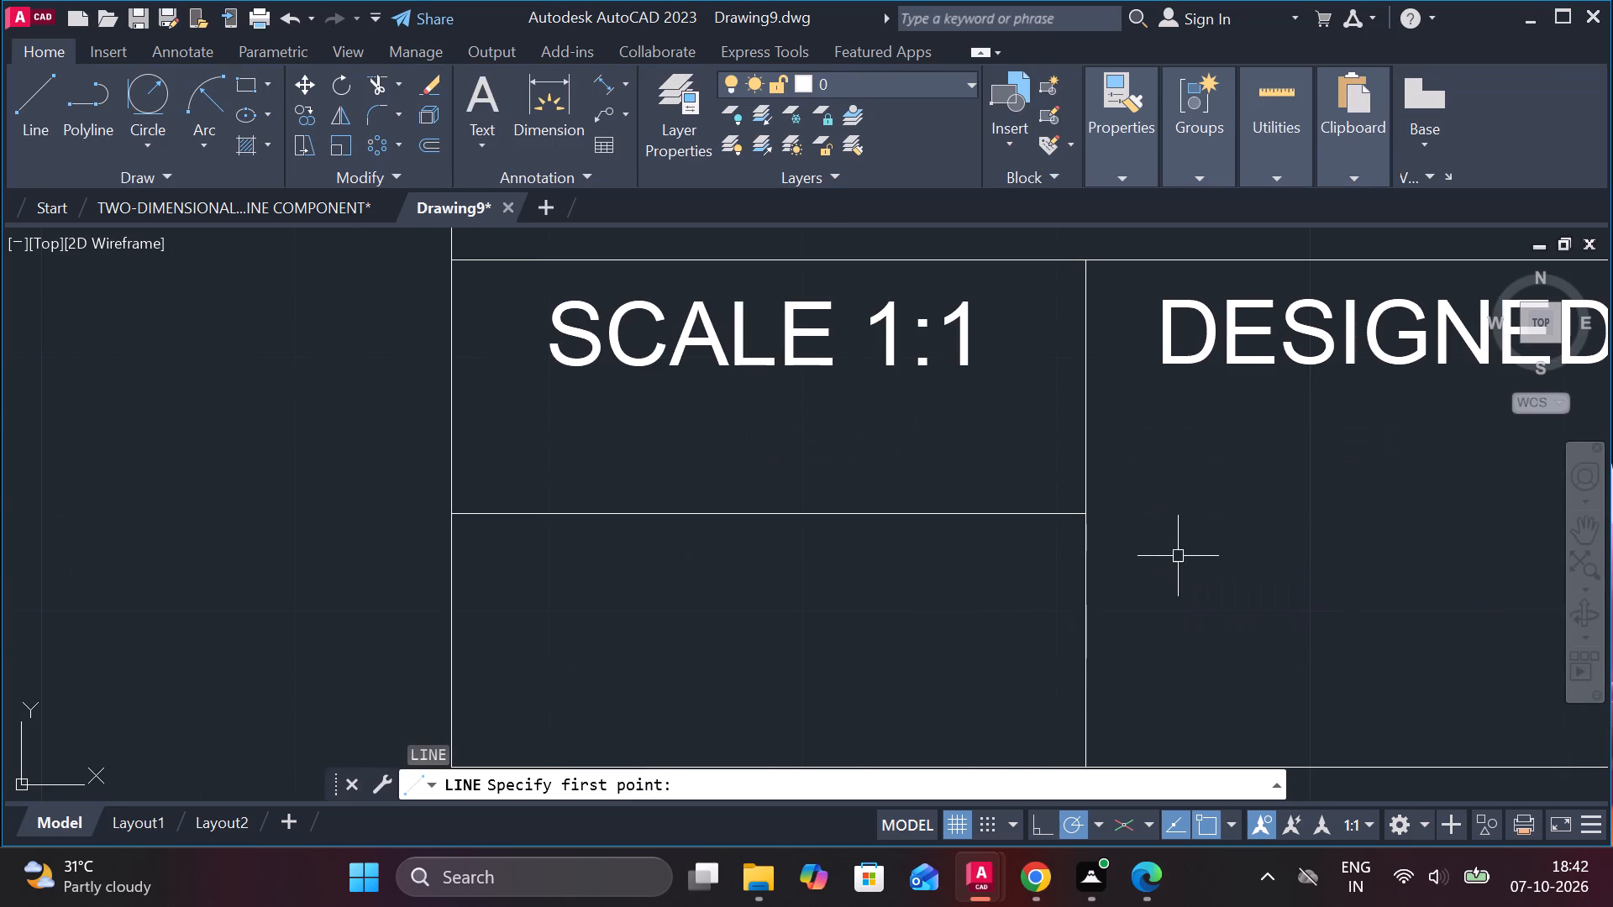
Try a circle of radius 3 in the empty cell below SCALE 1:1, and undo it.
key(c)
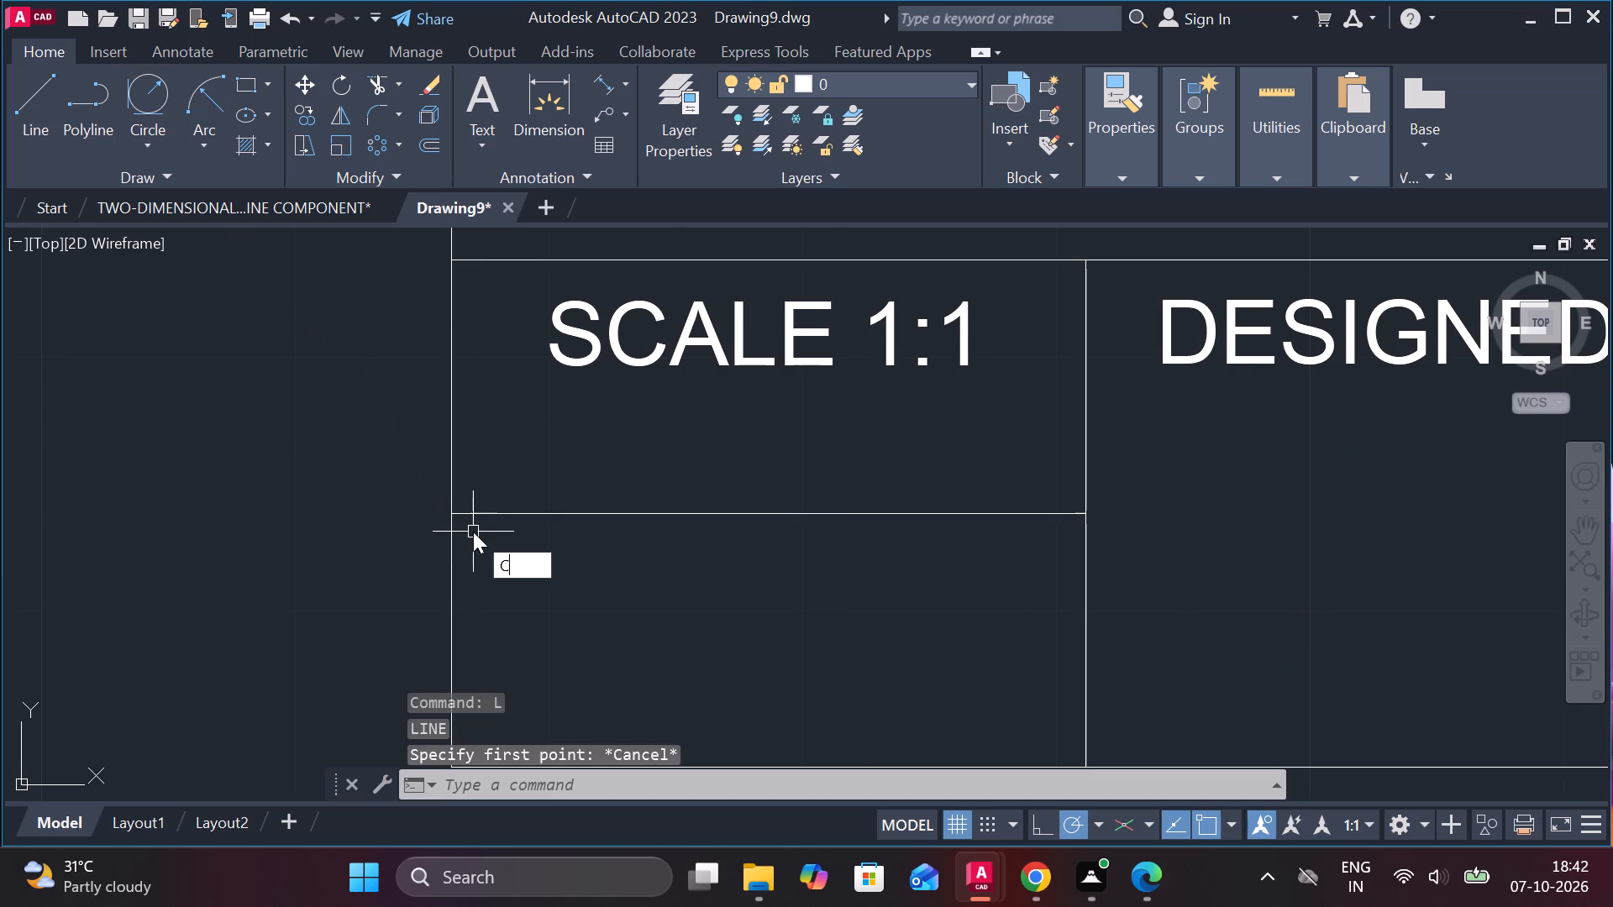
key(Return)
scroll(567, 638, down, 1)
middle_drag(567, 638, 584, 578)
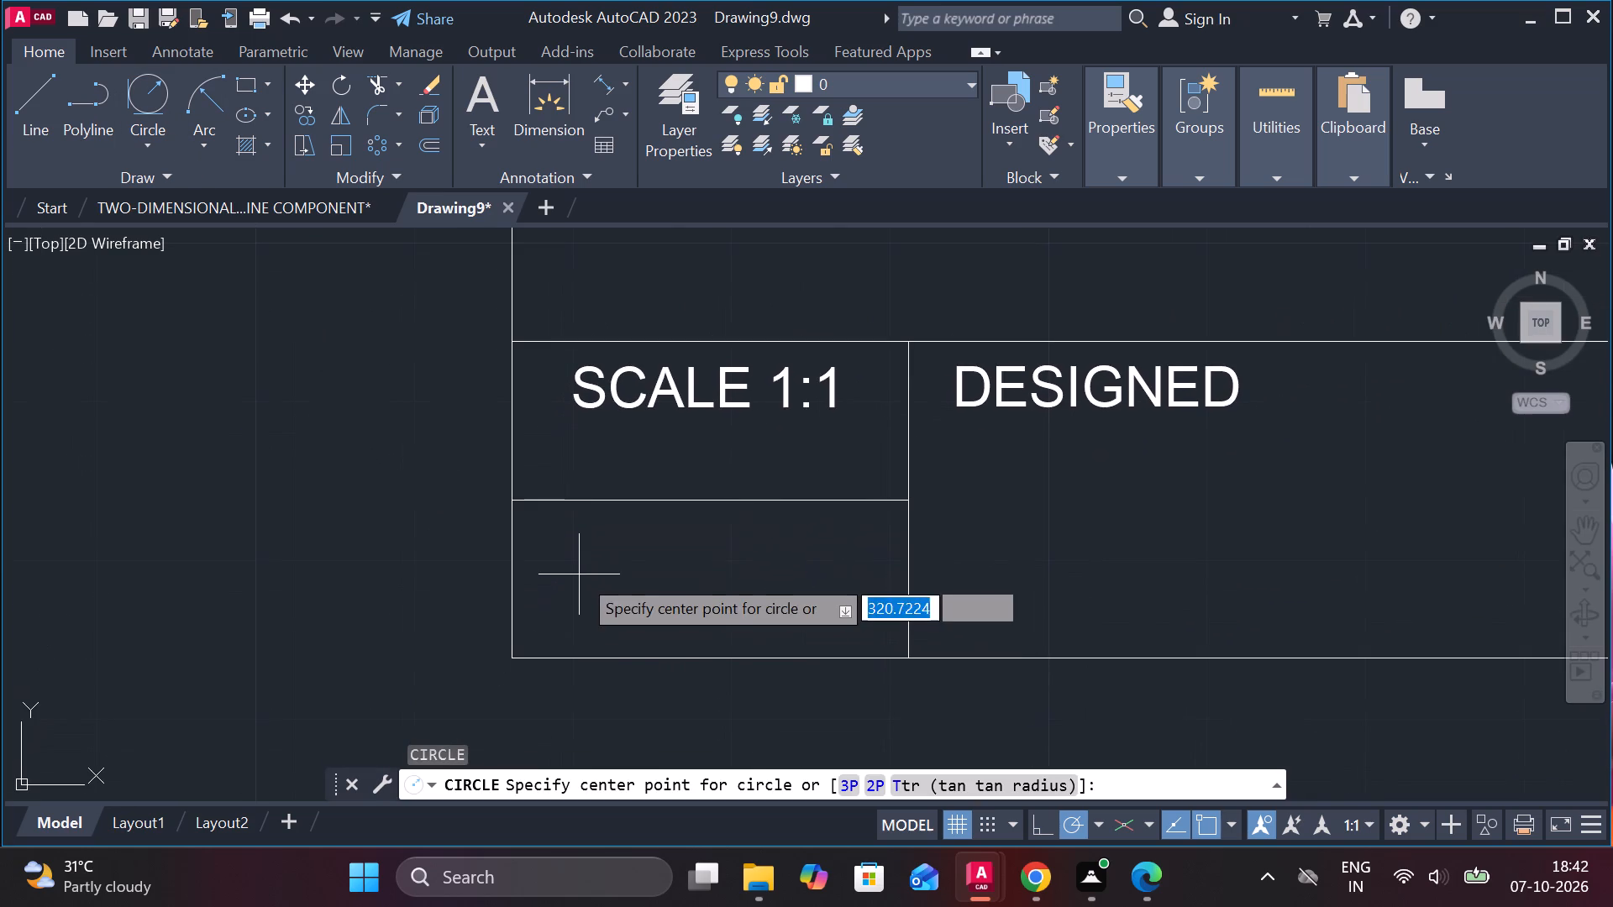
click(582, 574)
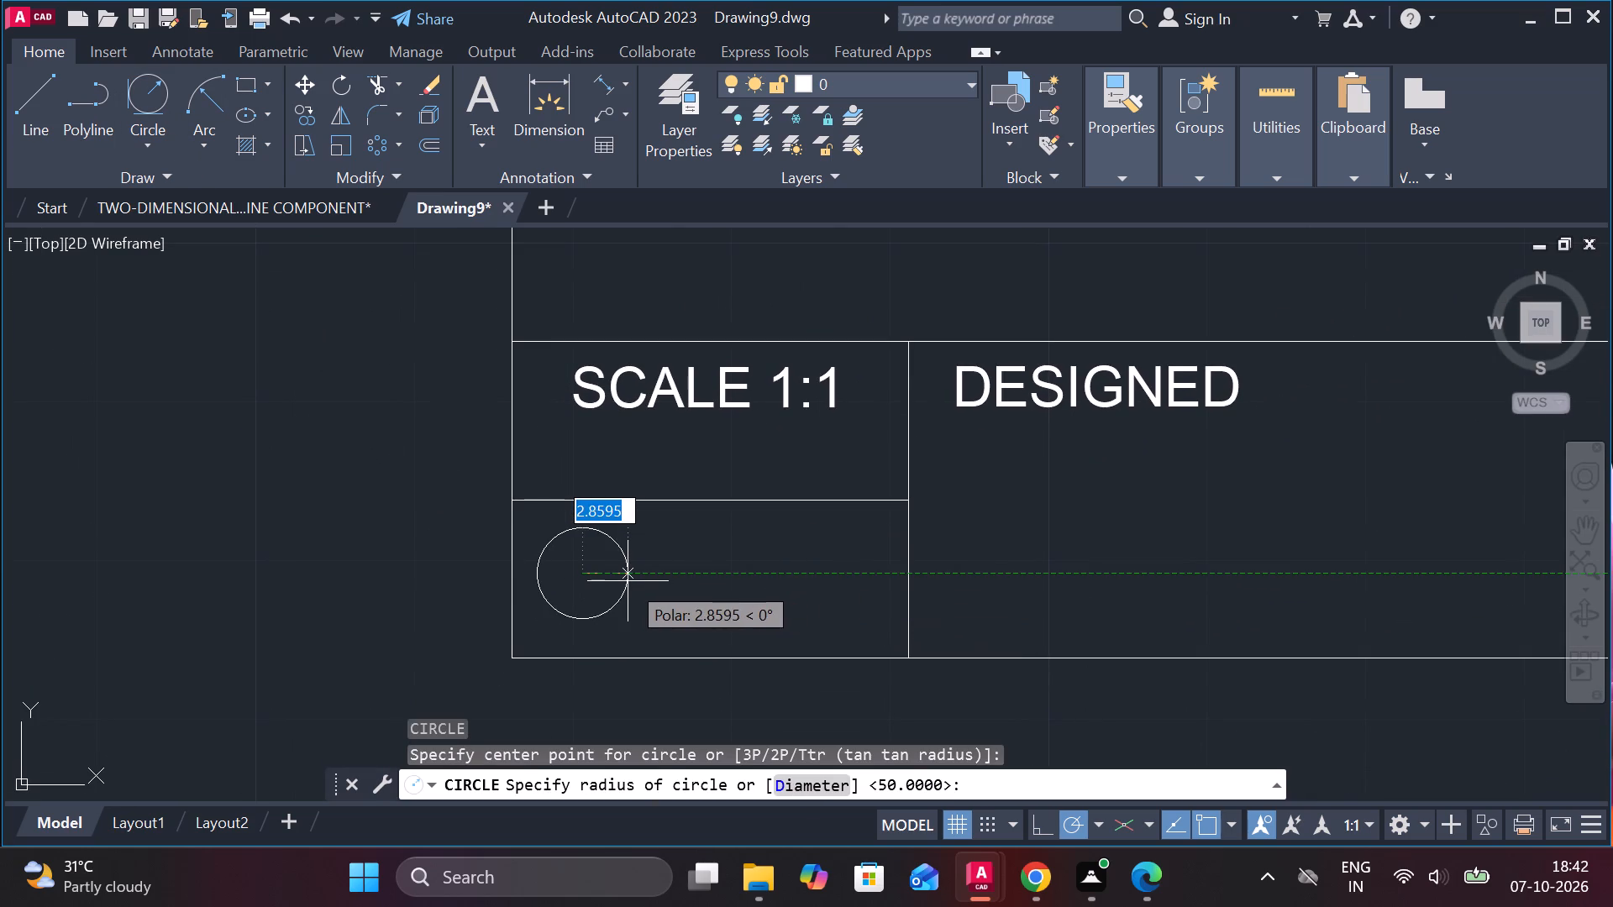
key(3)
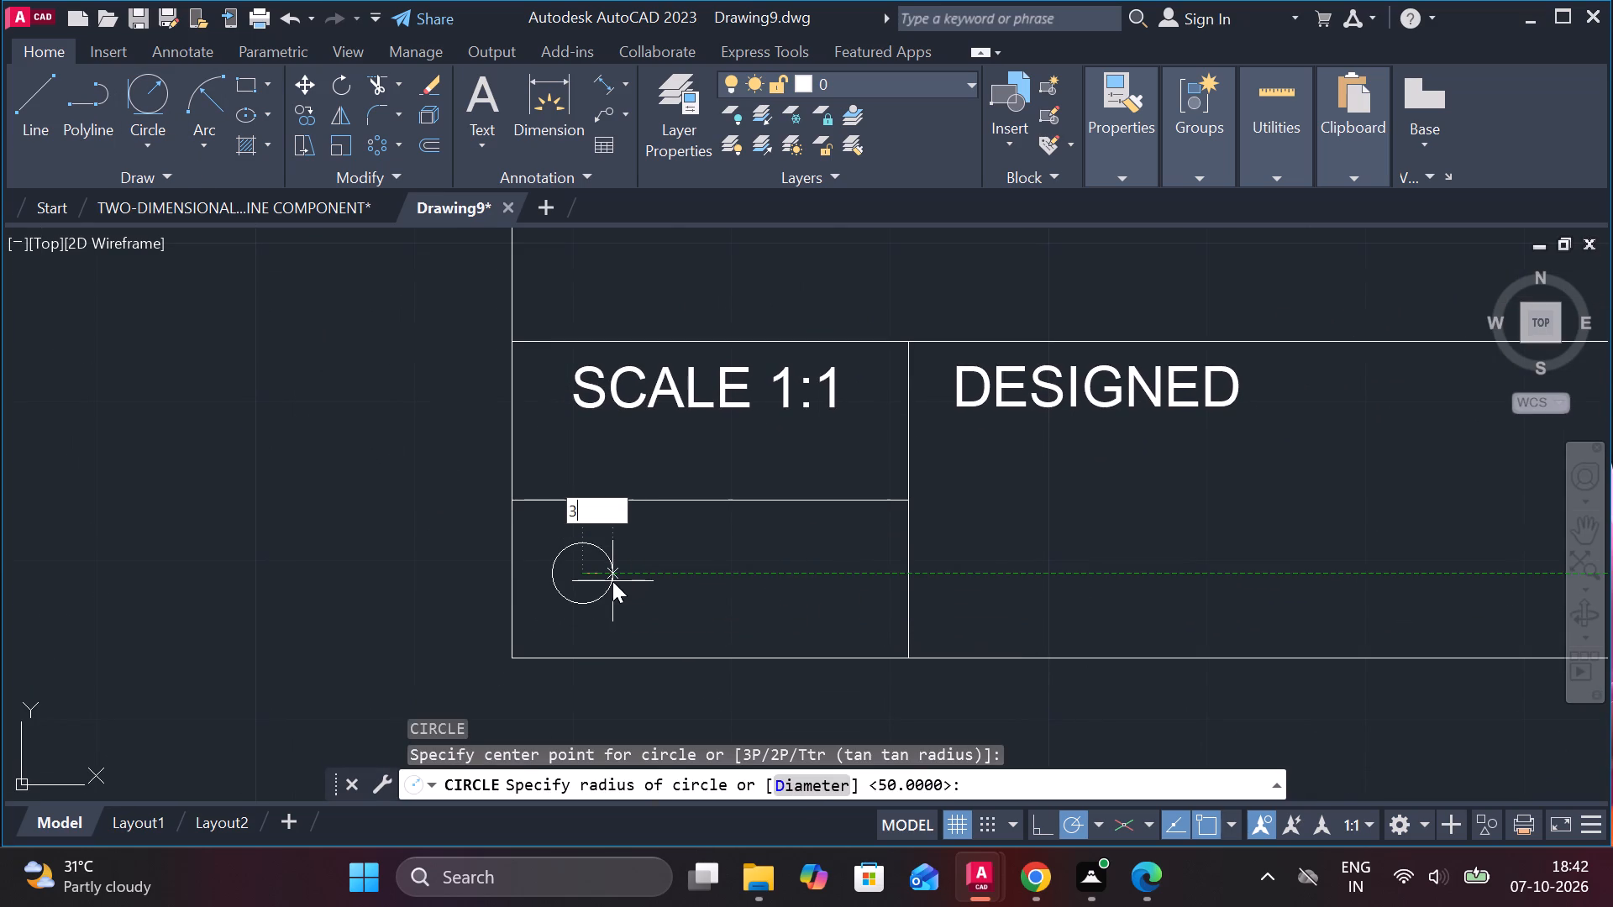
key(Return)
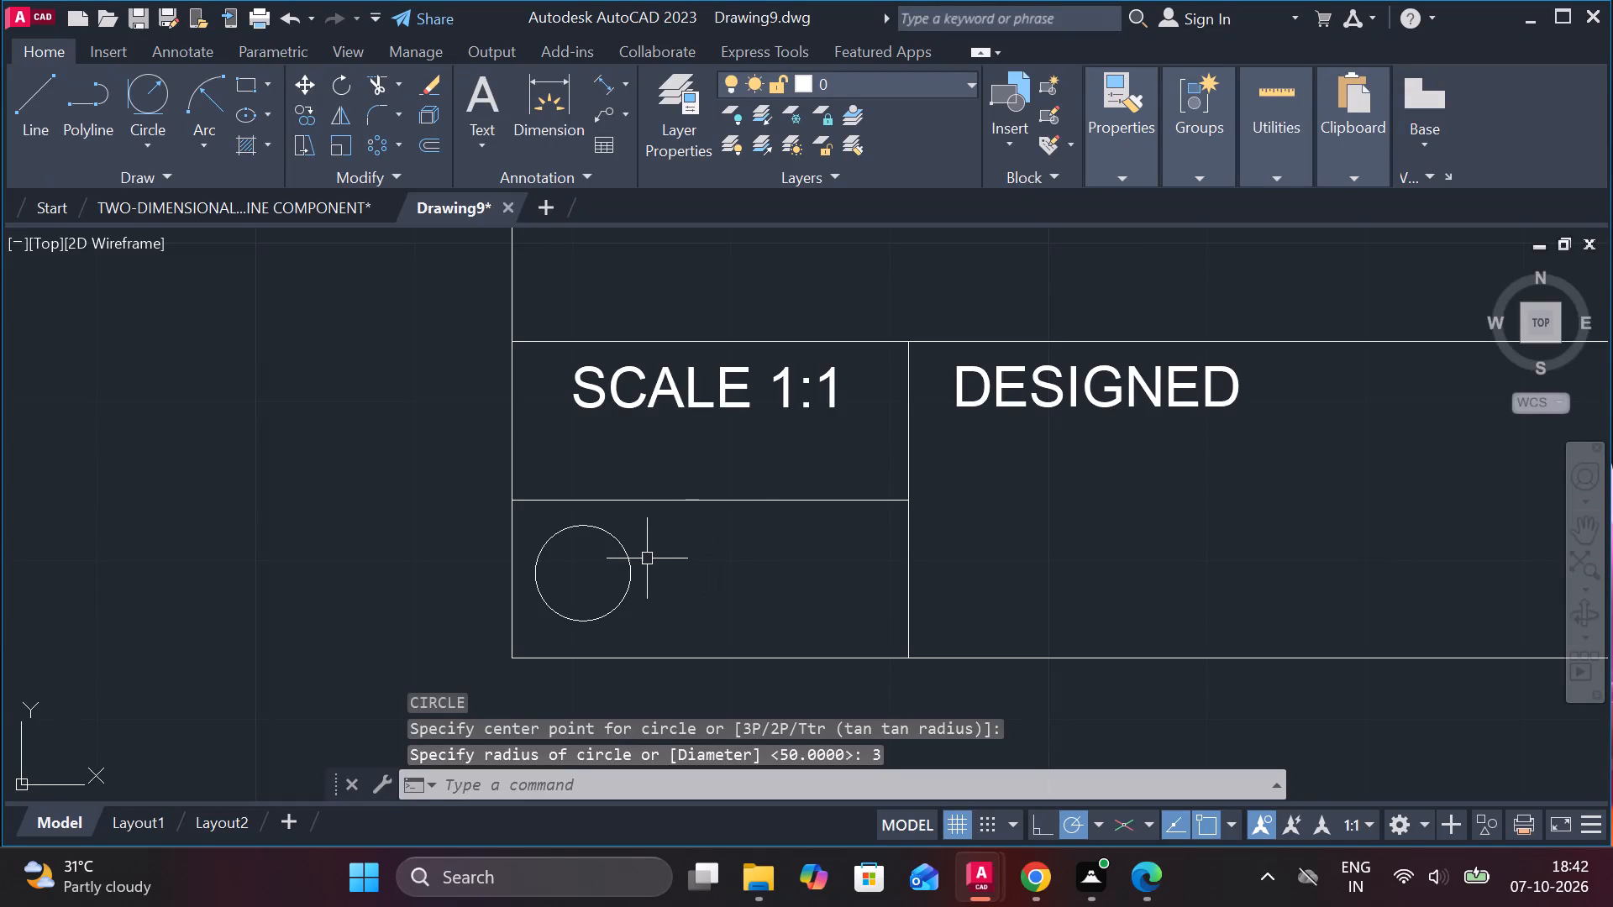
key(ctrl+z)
Draw a circle of diameter 3 in the left part of the empty cell below SCALE 1:1.
key(c)
key(Return)
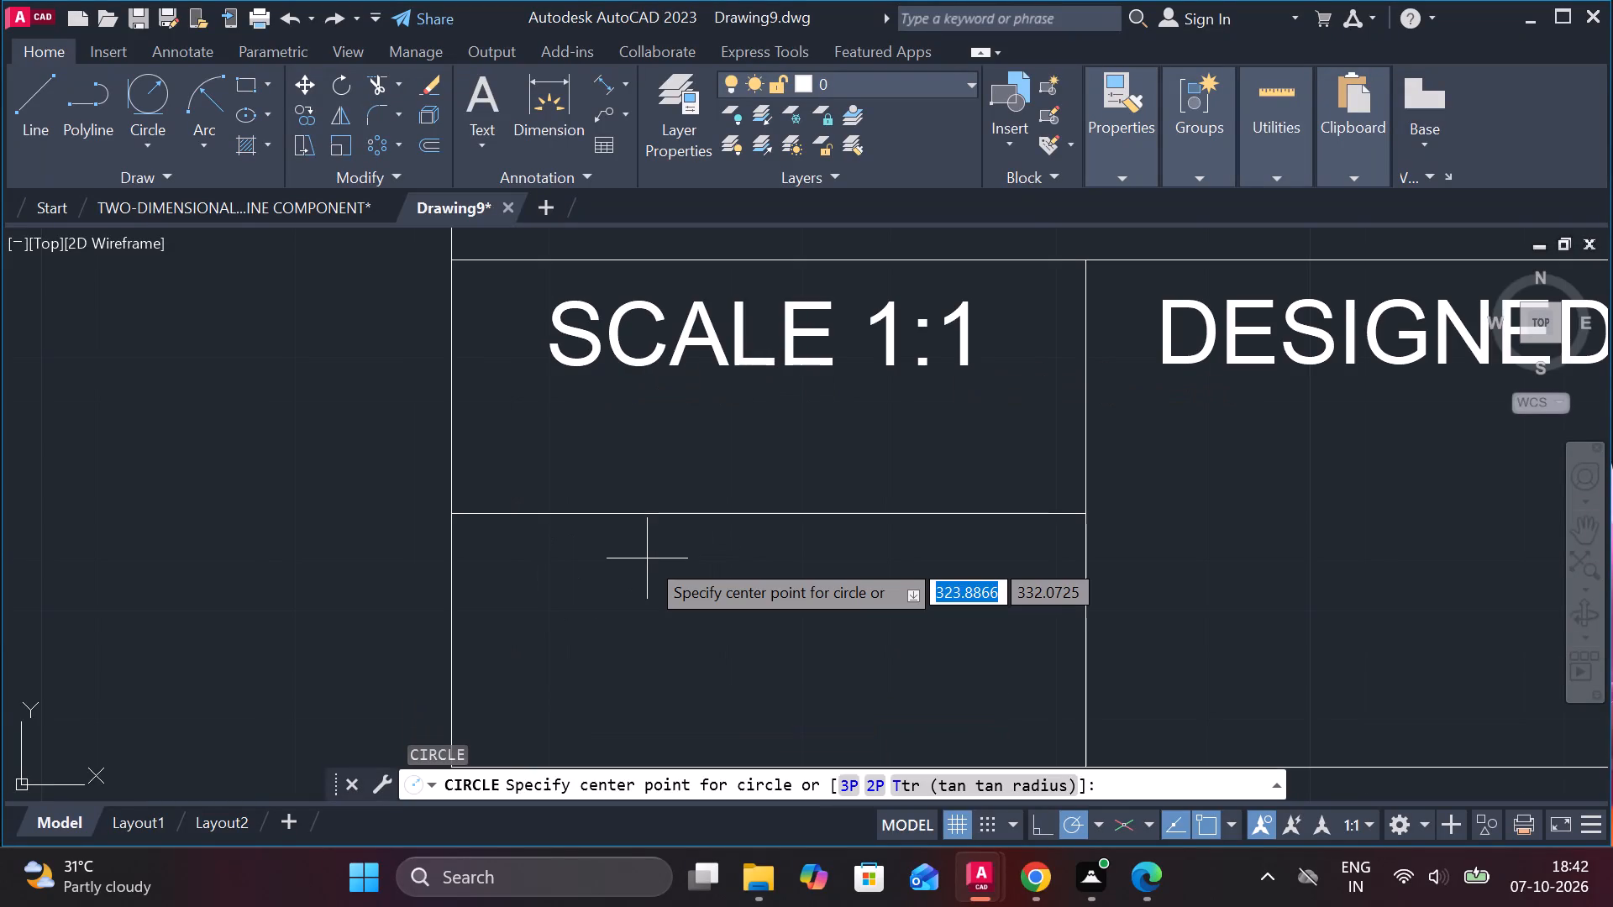
scroll(647, 558, down, 1)
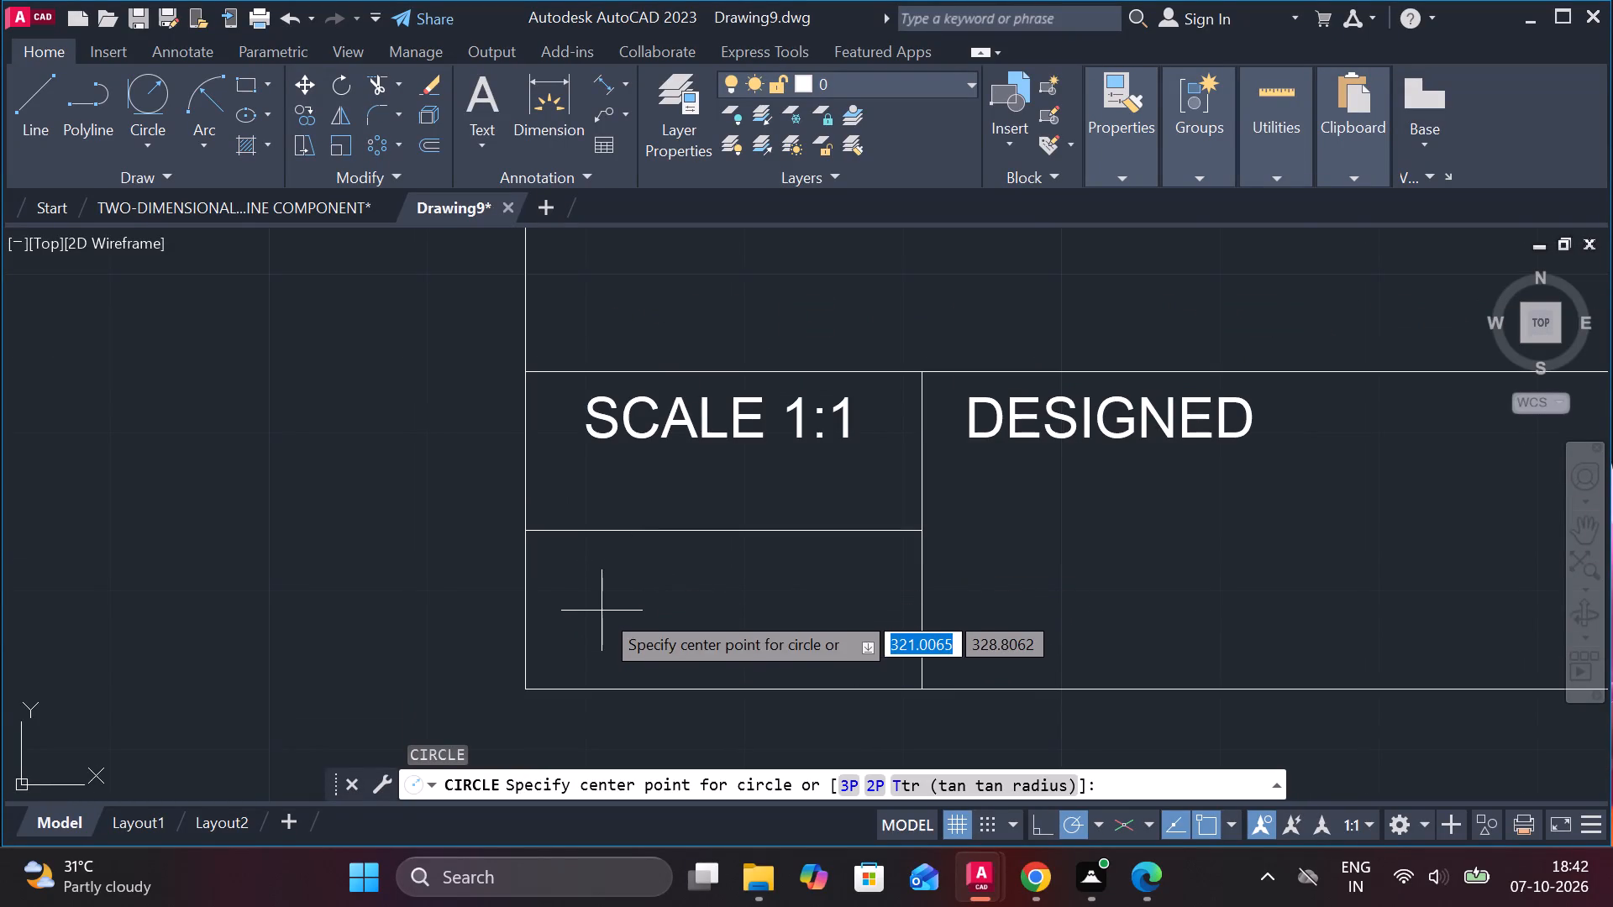
click(602, 611)
key(d)
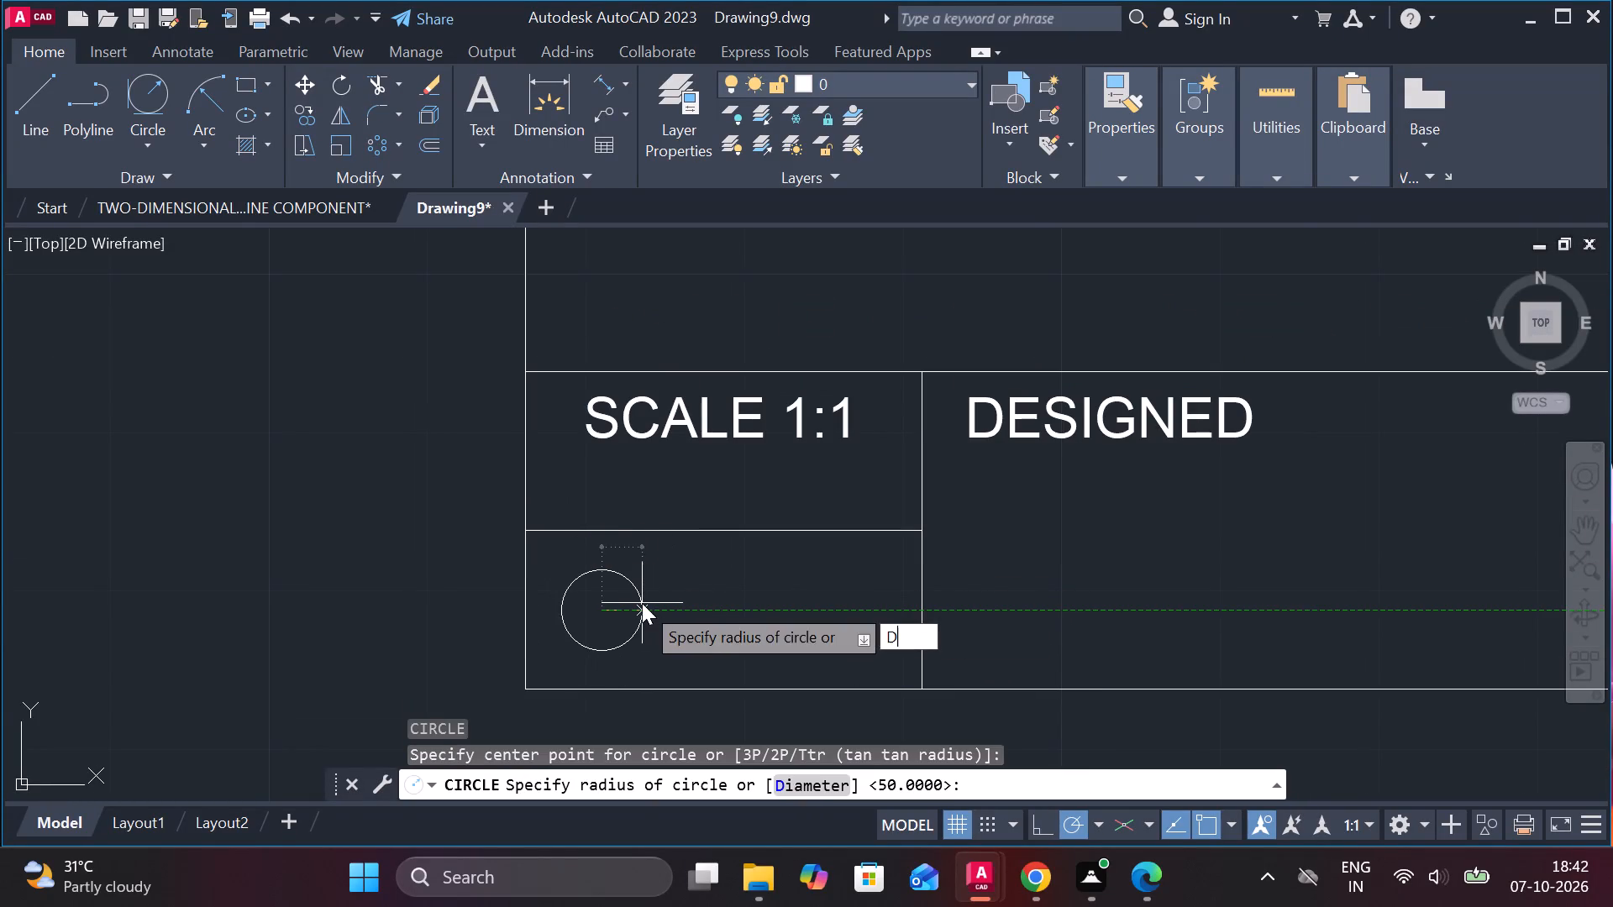
key(Return)
scroll(642, 603, up, 1)
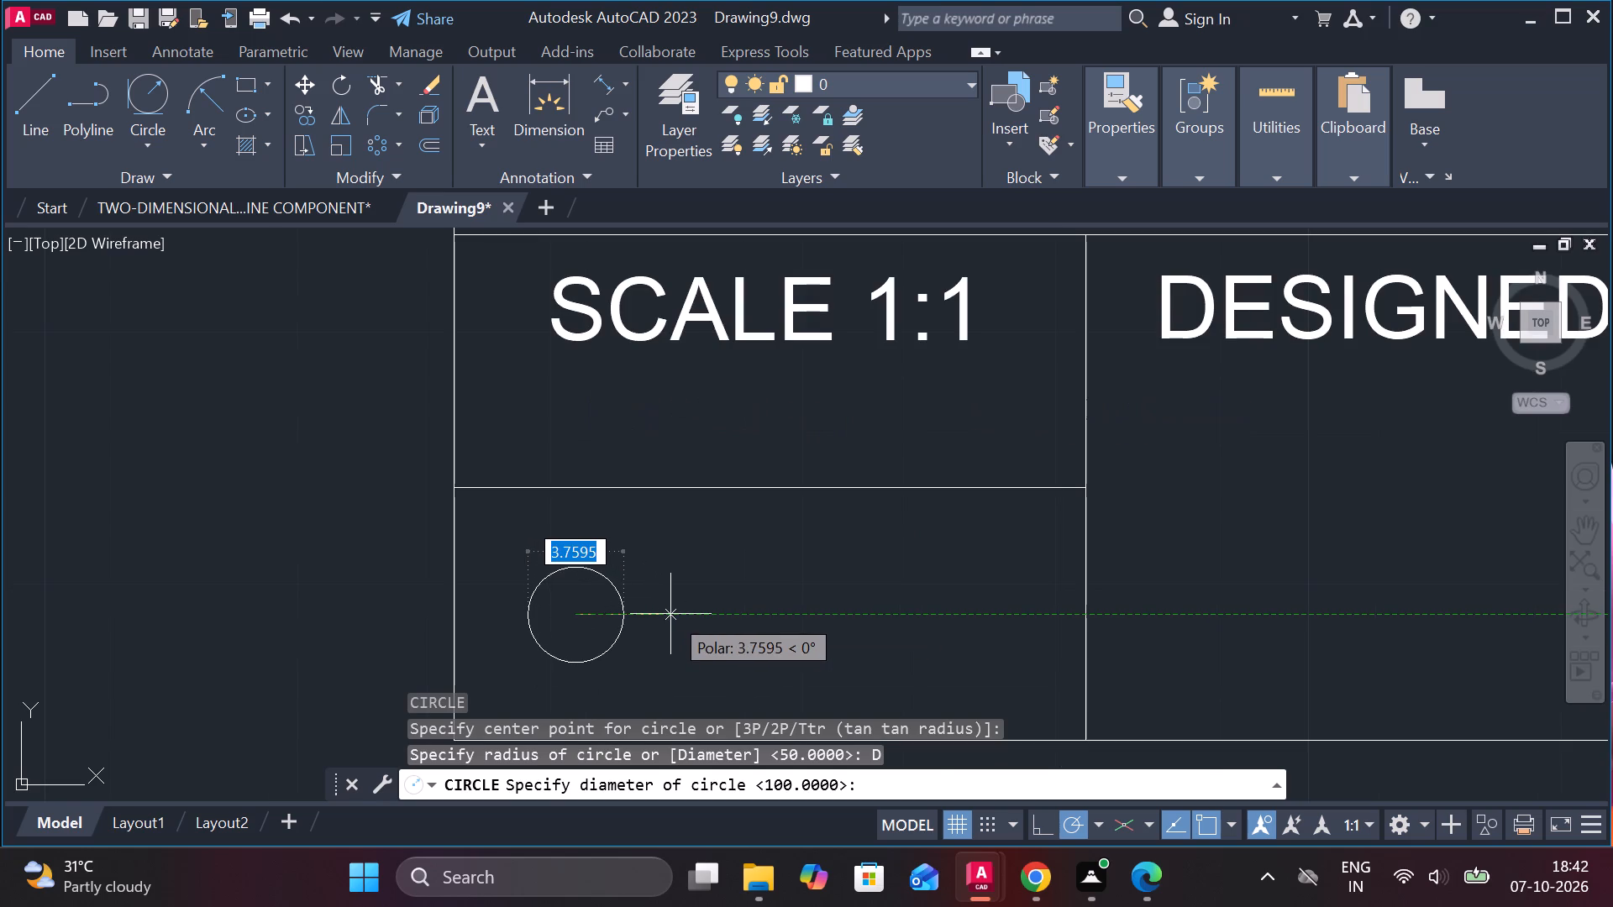
key(3)
key(Return)
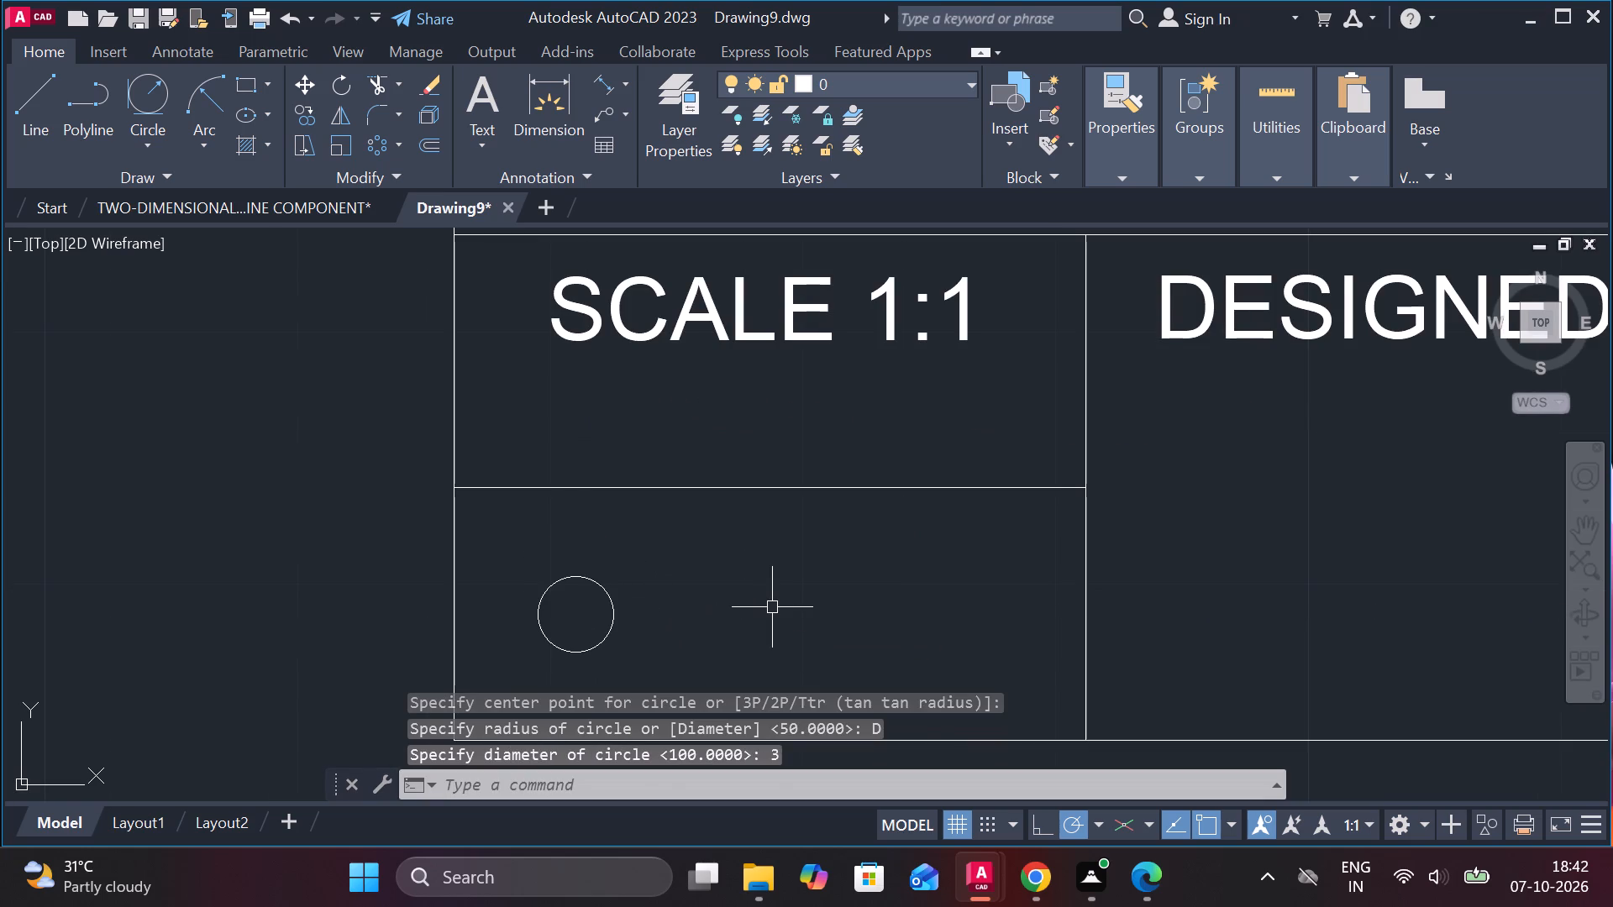
Draw a concentric circle of diameter 5 around the small circle.
text(C)
key(space)
click(572, 619)
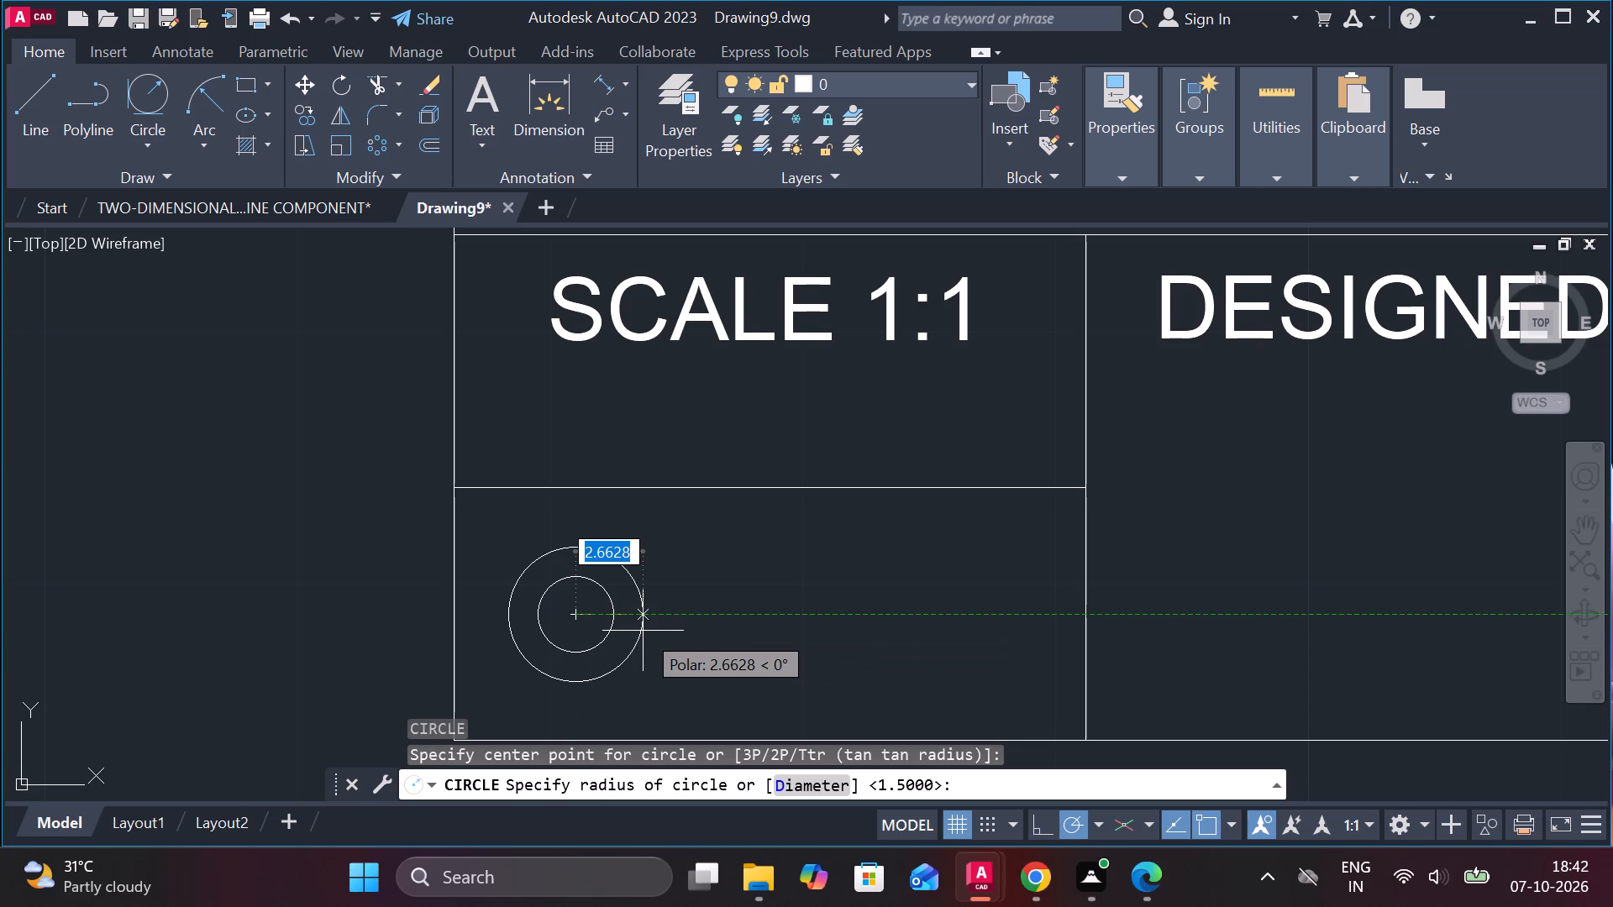
key(d)
key(Return)
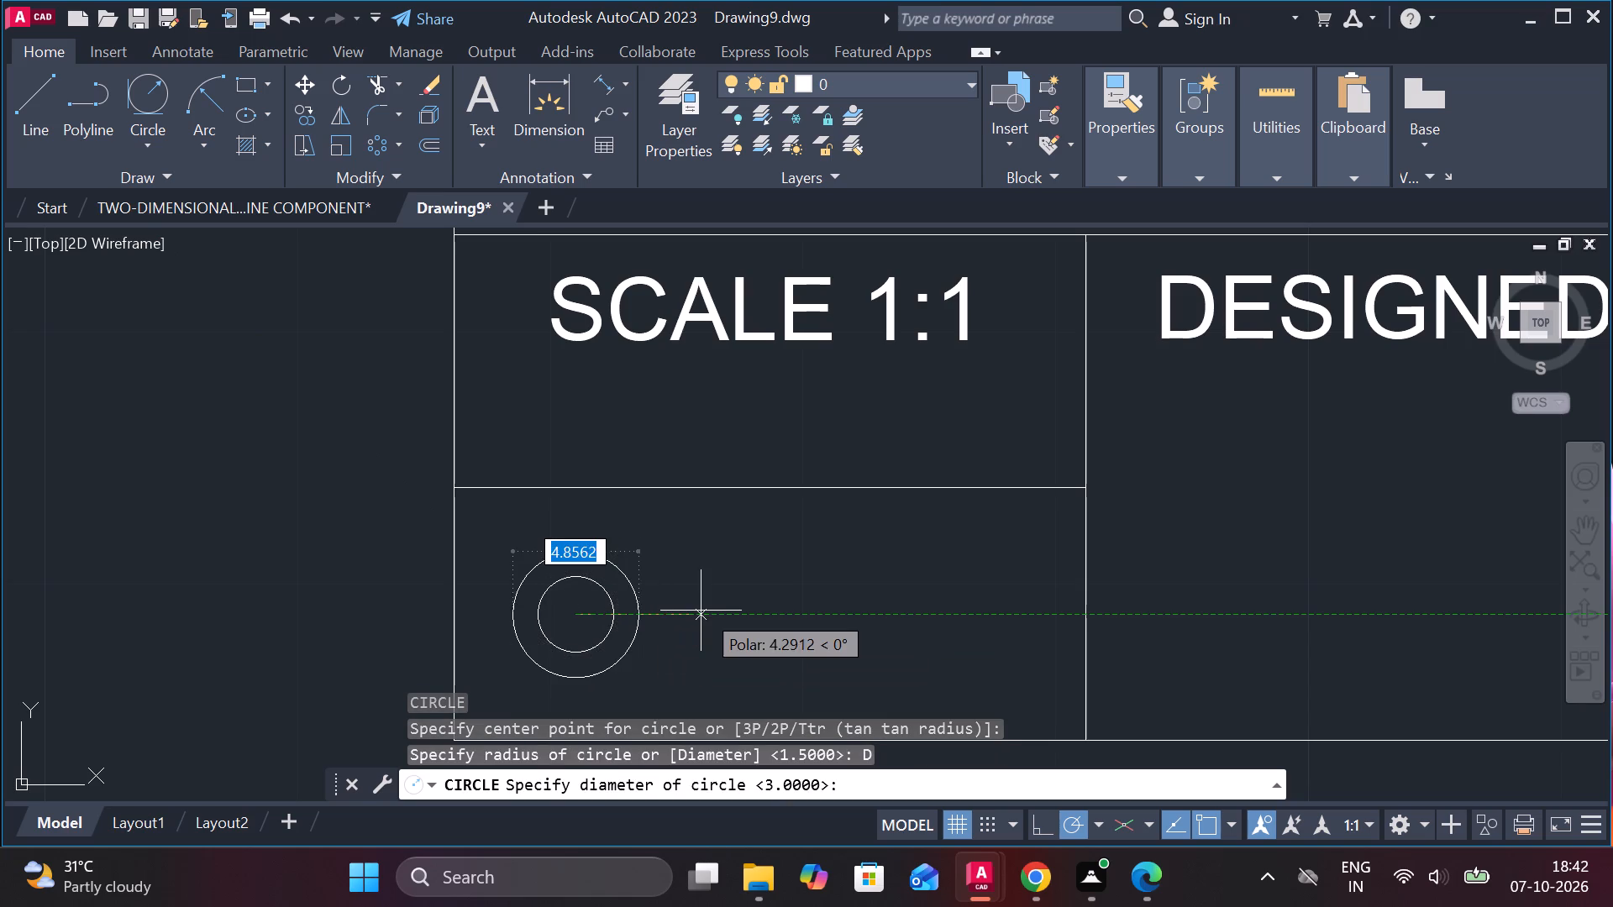
key(5)
key(Return)
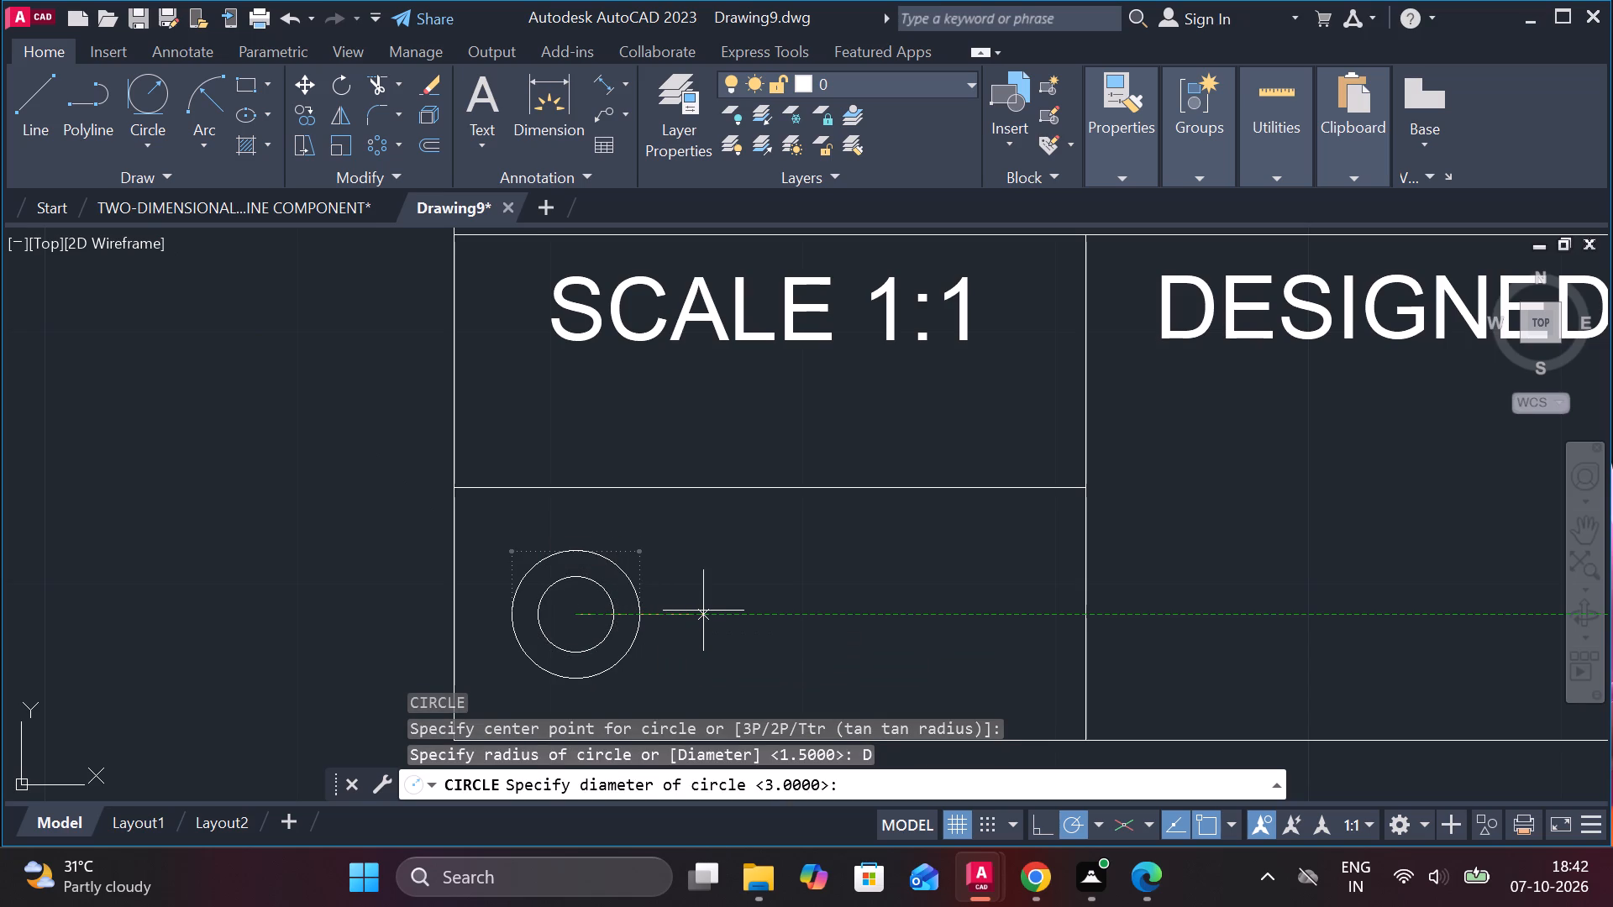
Draw a vertical line about 12 to the right of the circles' centre, level with the outer circle's top and bottom quadrants.
click(48, 85)
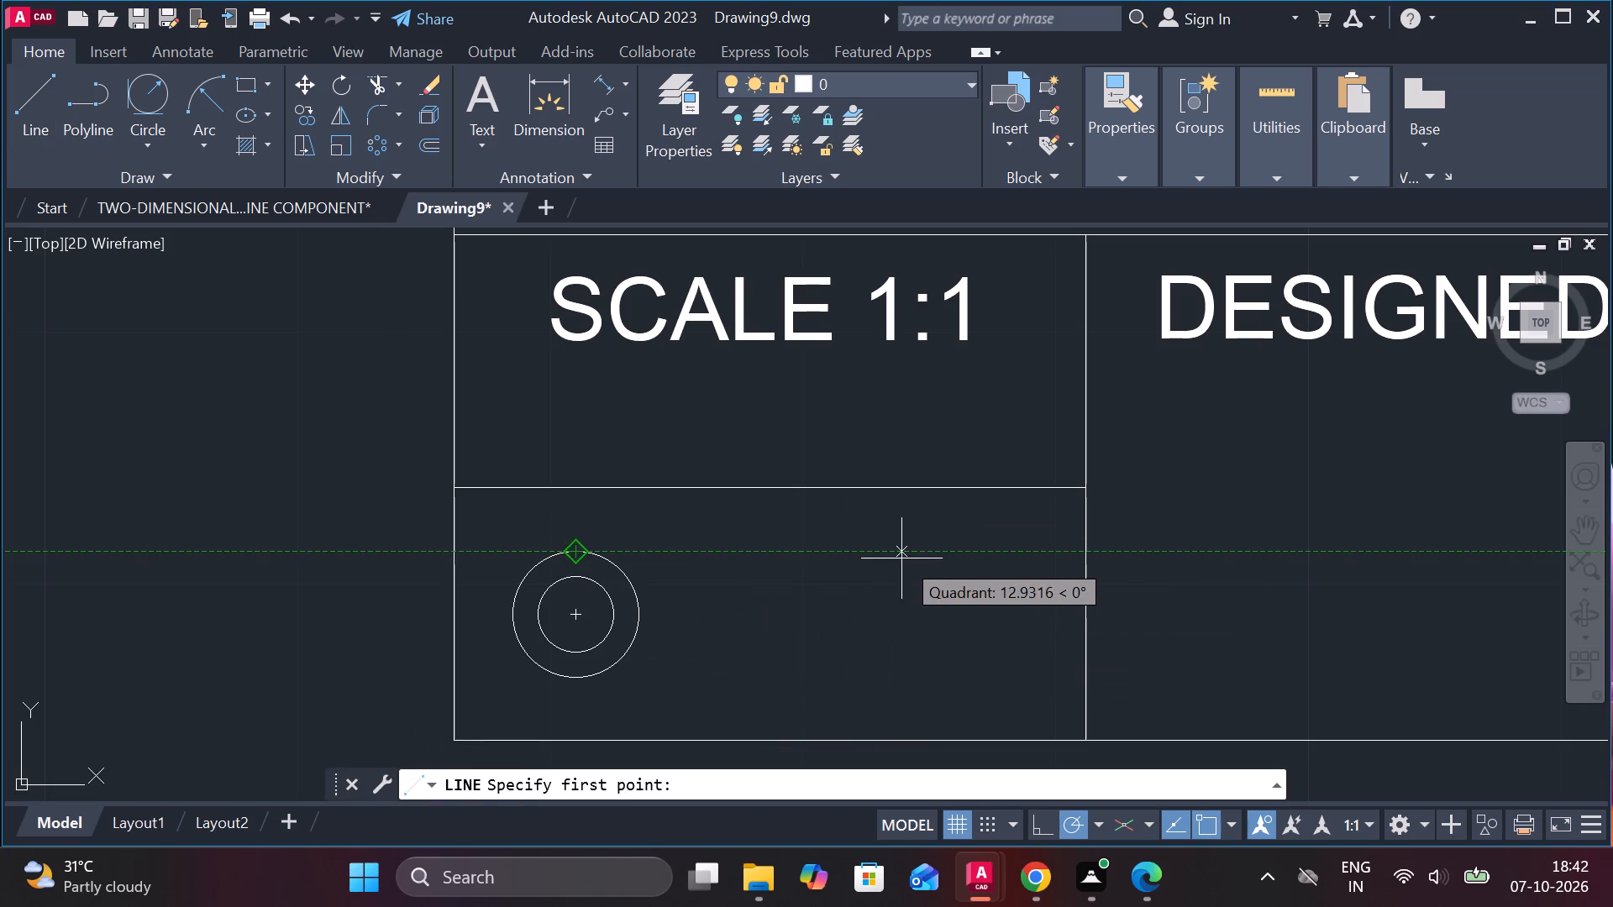
click(885, 562)
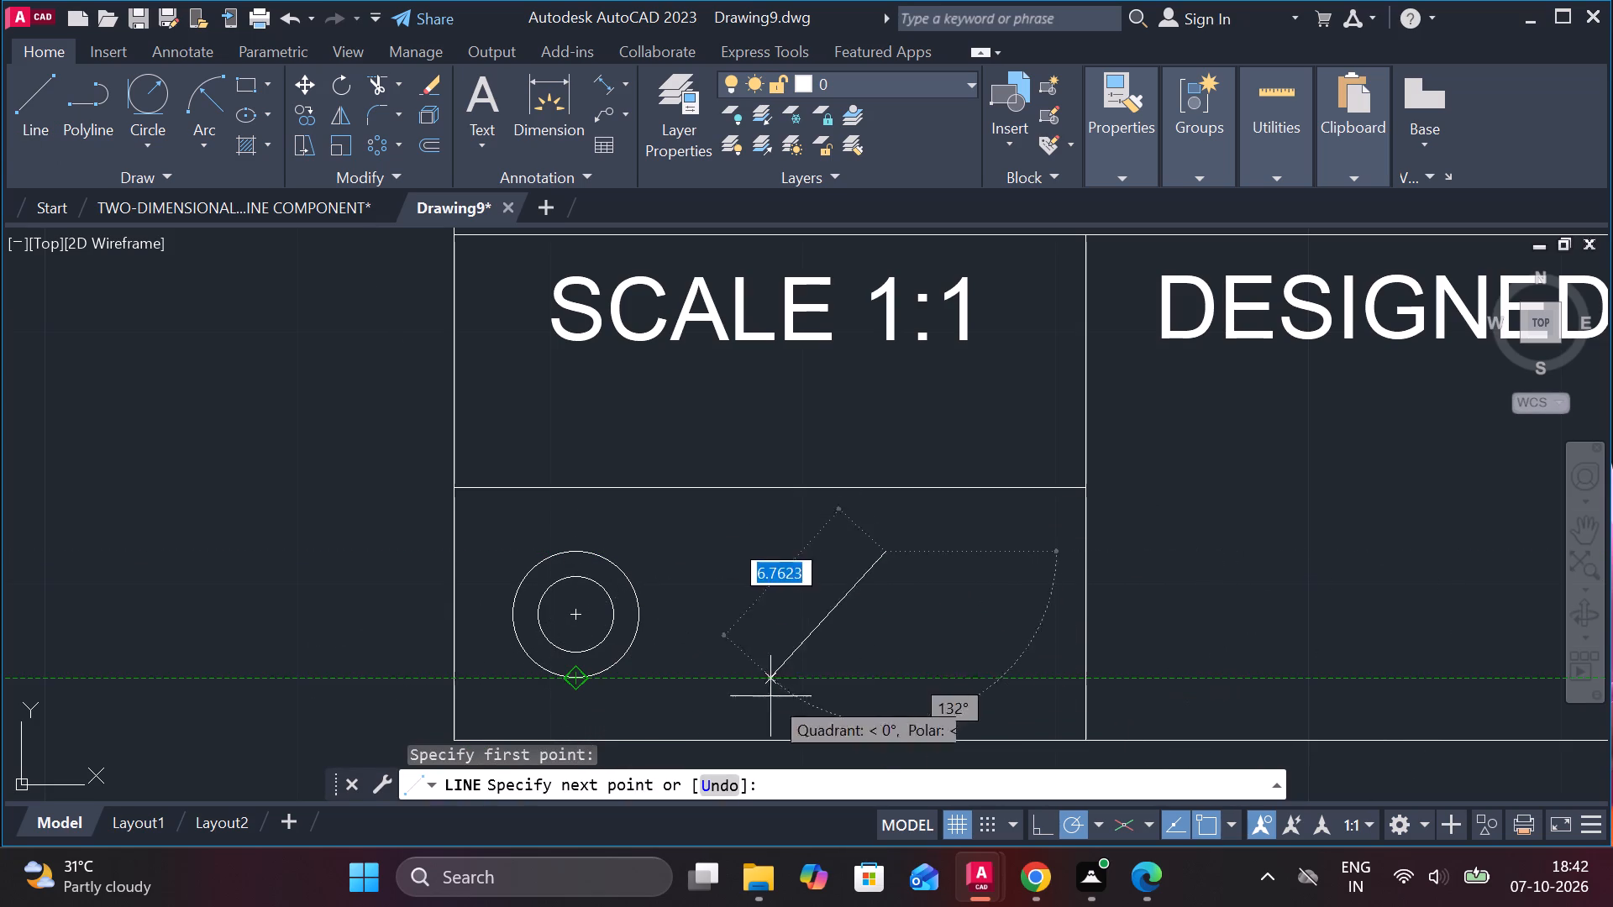
click(887, 682)
key(Escape)
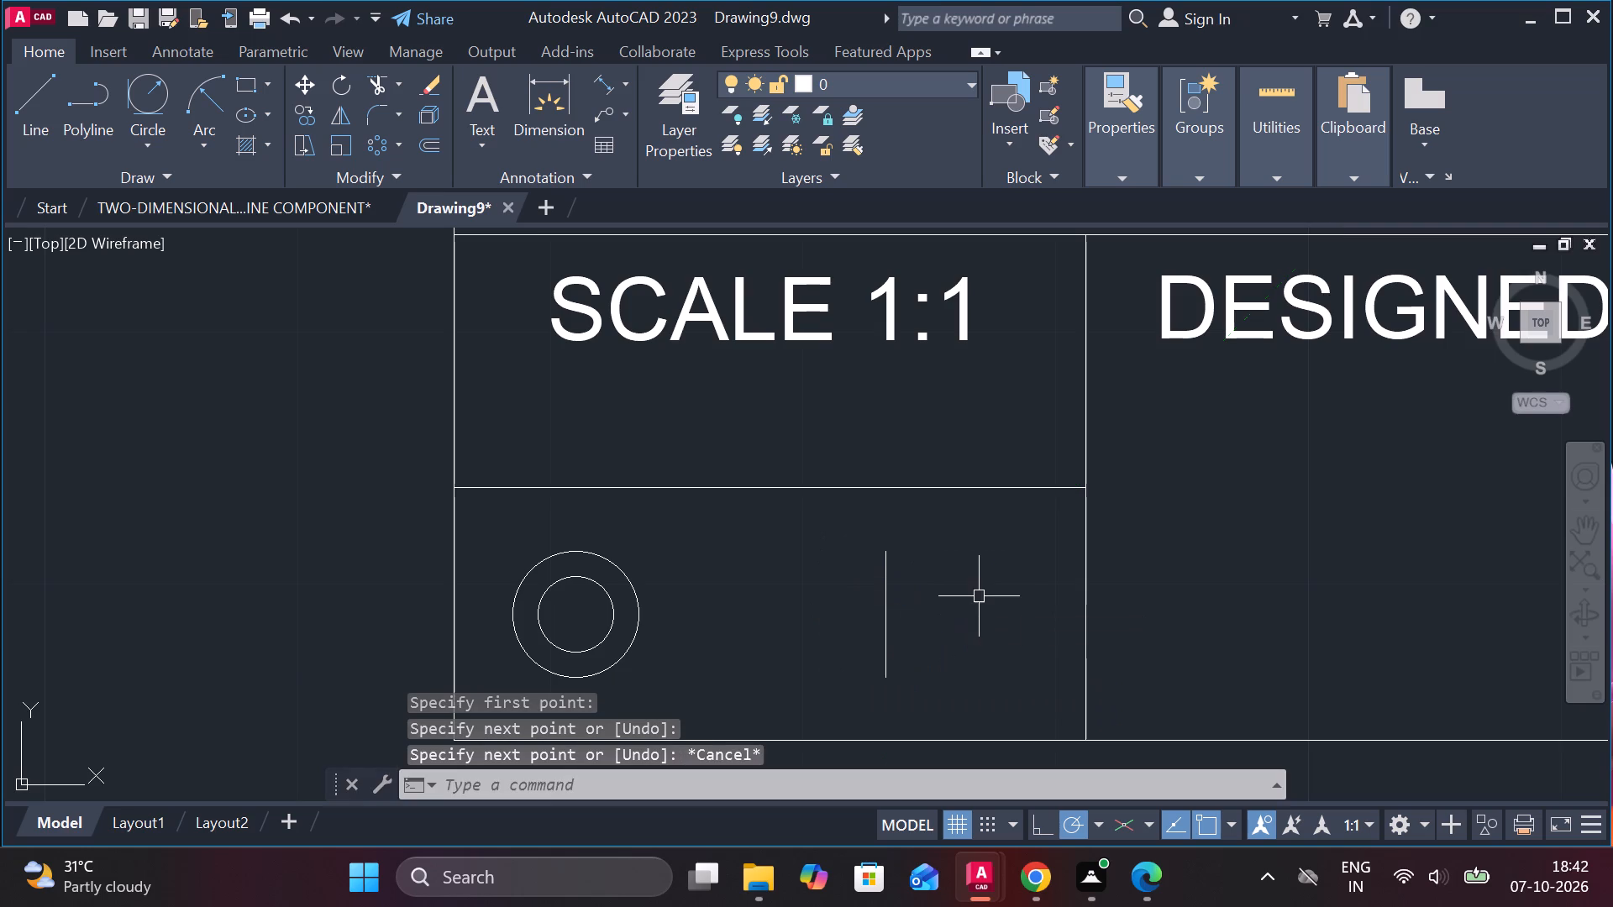
Complete the cone outline with a vertical line level with the inner circle, about 5.5 right of its centre, and two slanted lines to the taller one.
key(space)
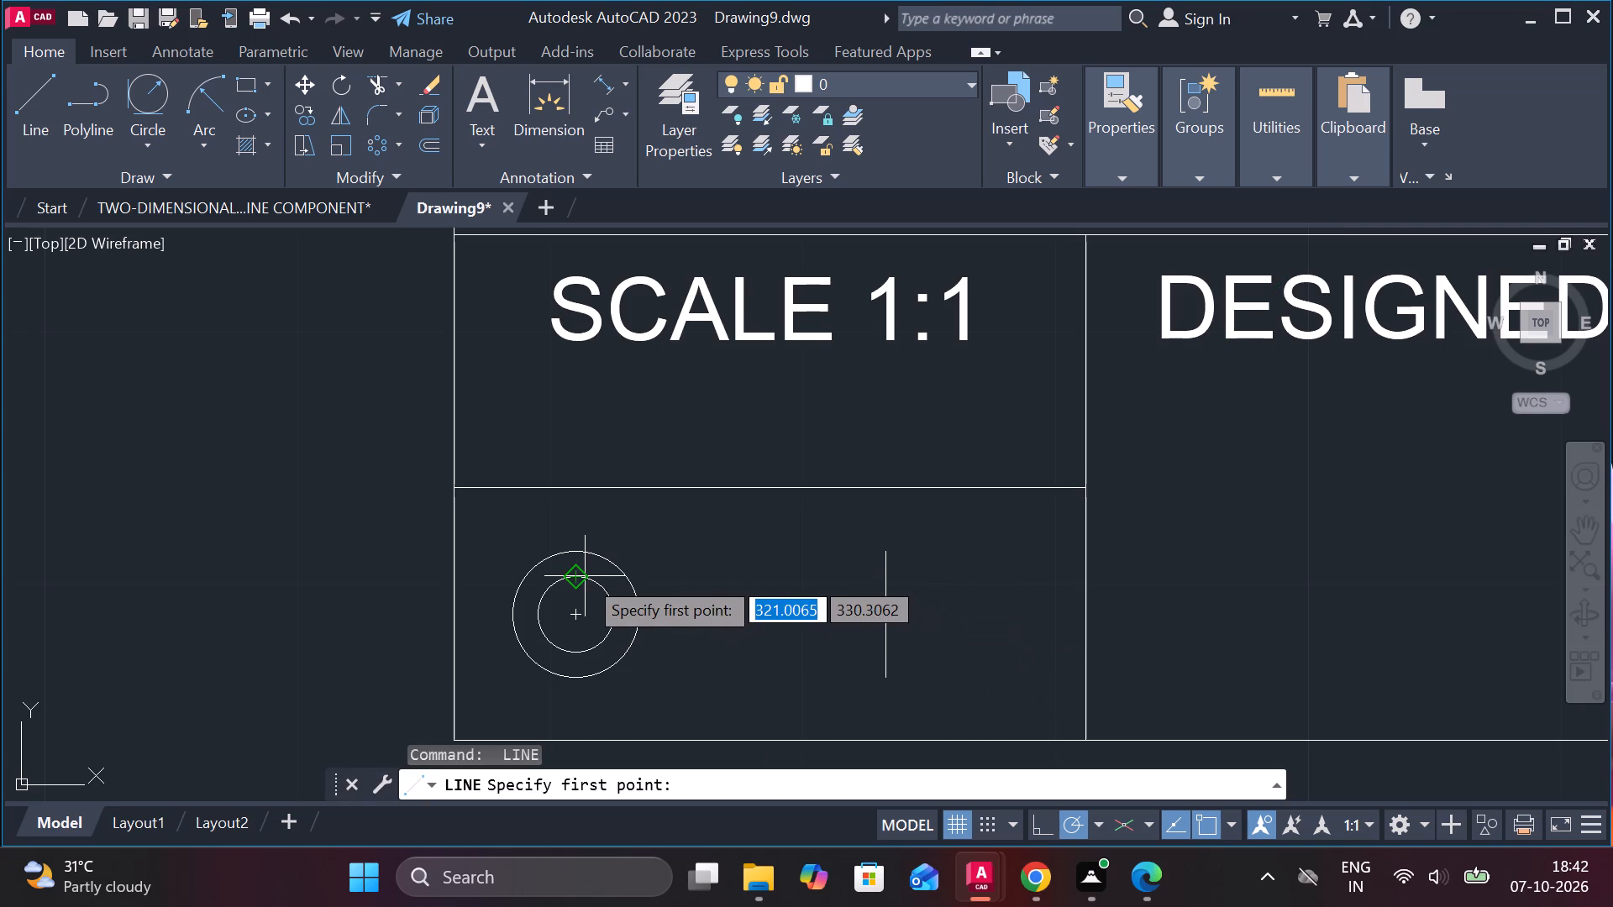
click(714, 574)
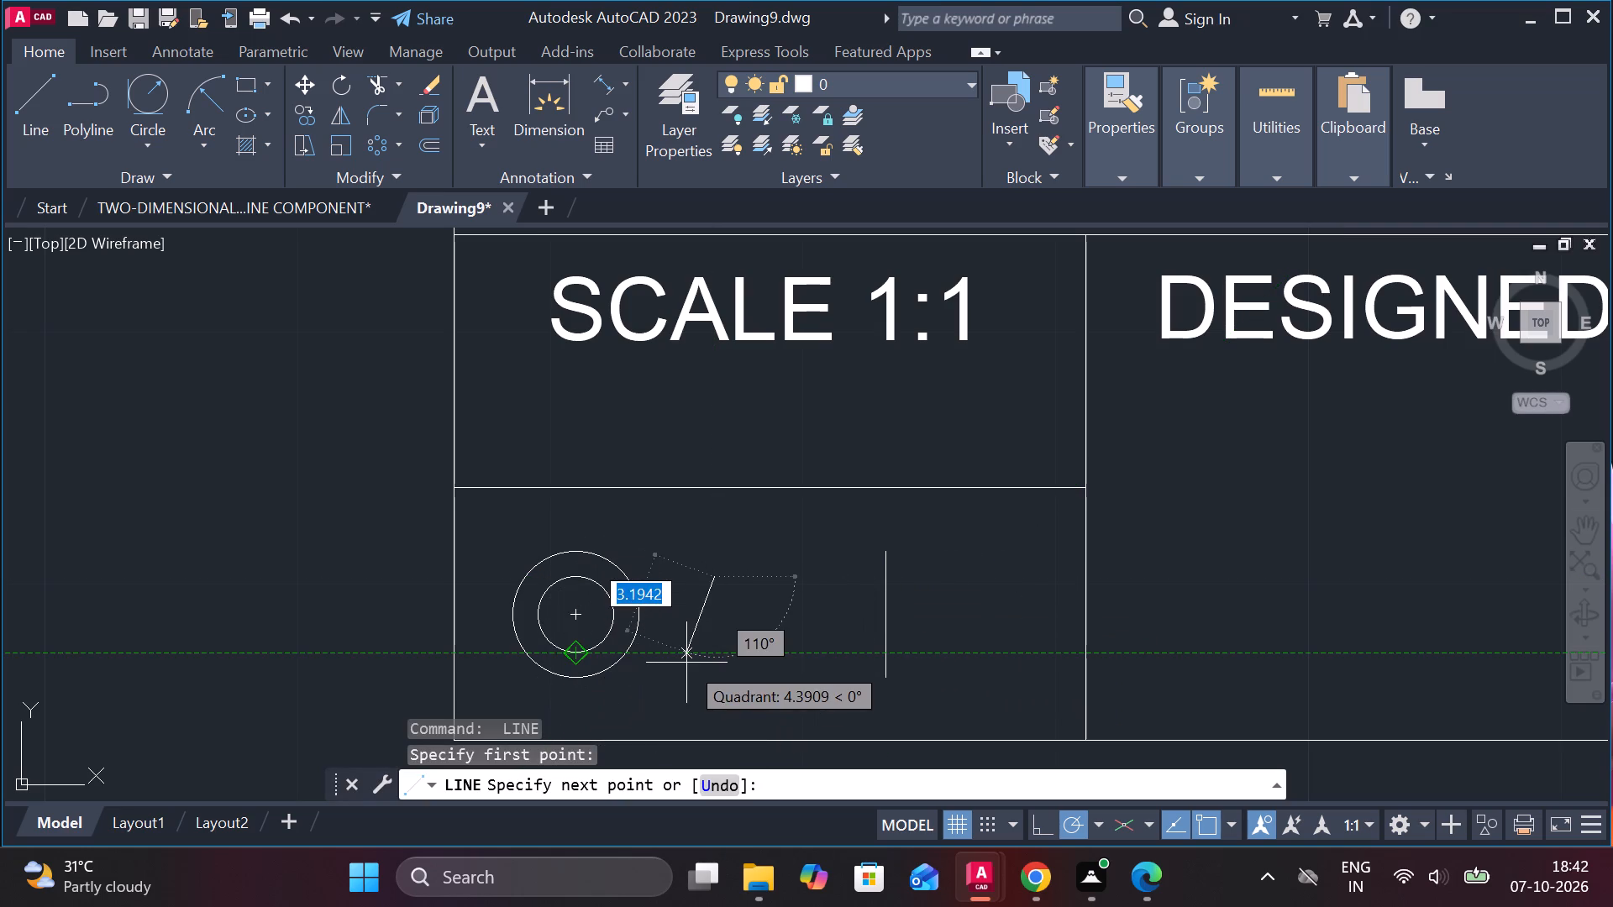
click(727, 663)
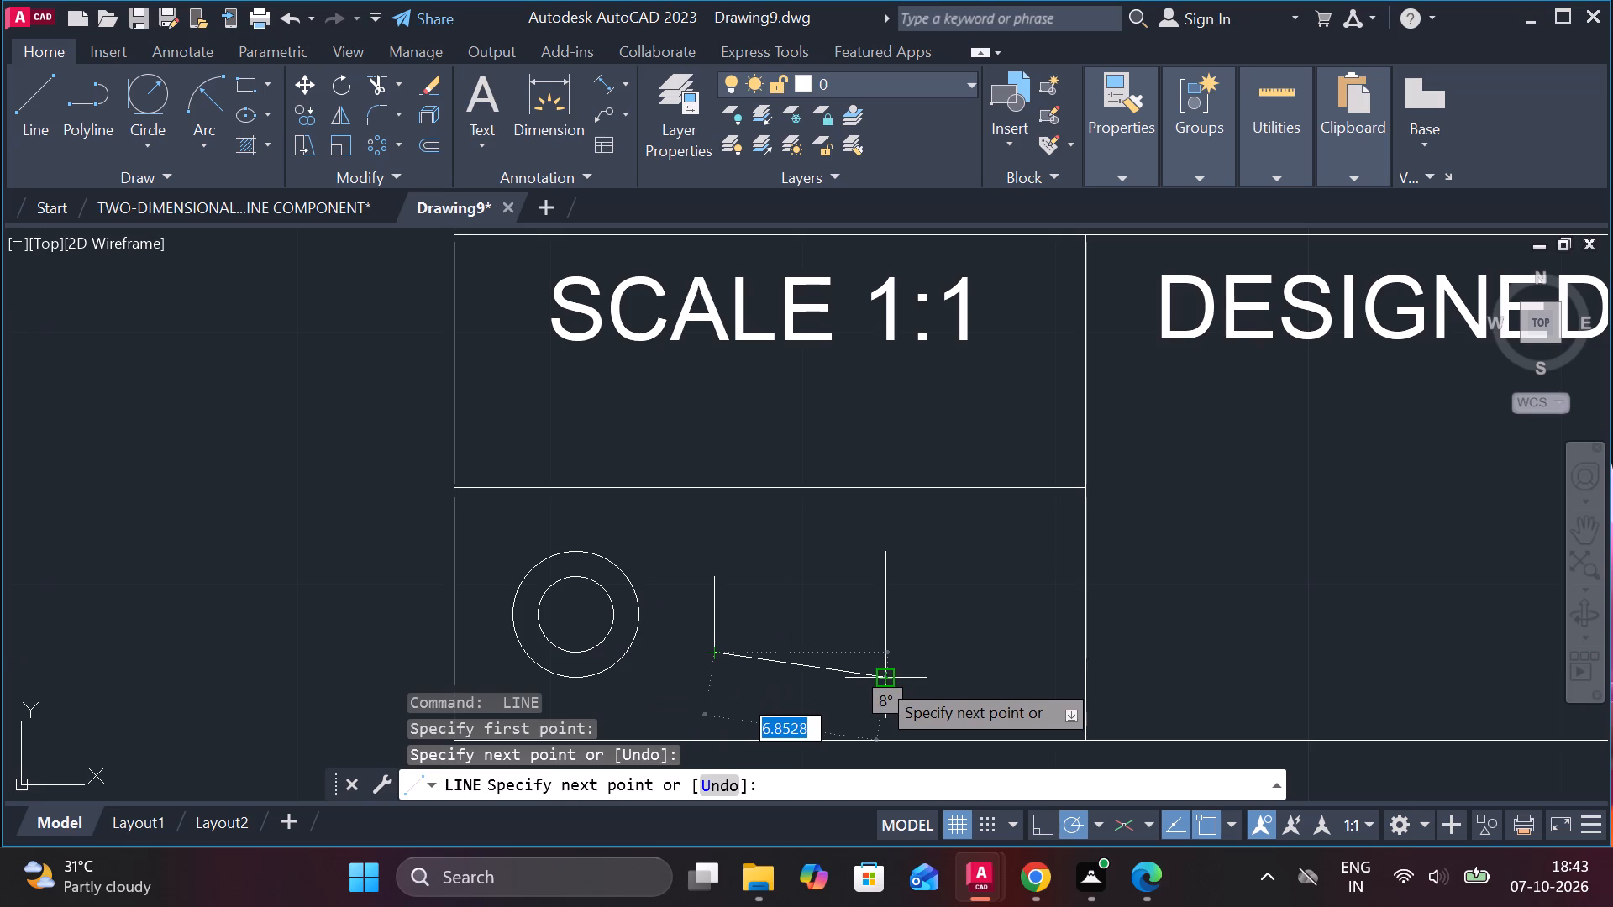
click(885, 680)
key(Escape)
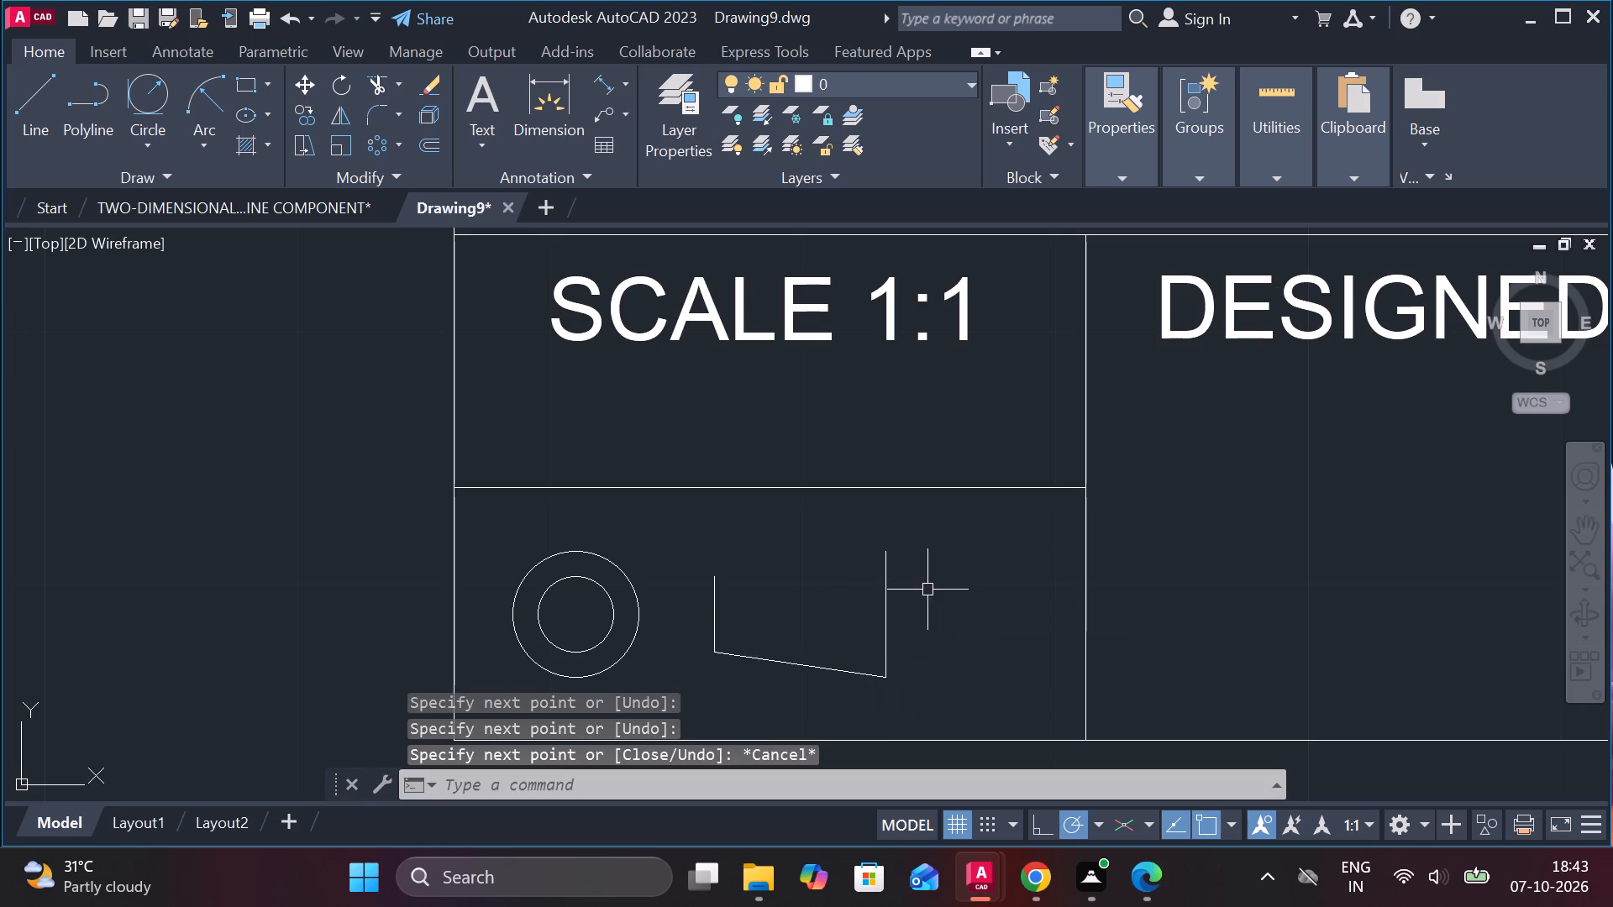
scroll(894, 606, up, 1)
key(space)
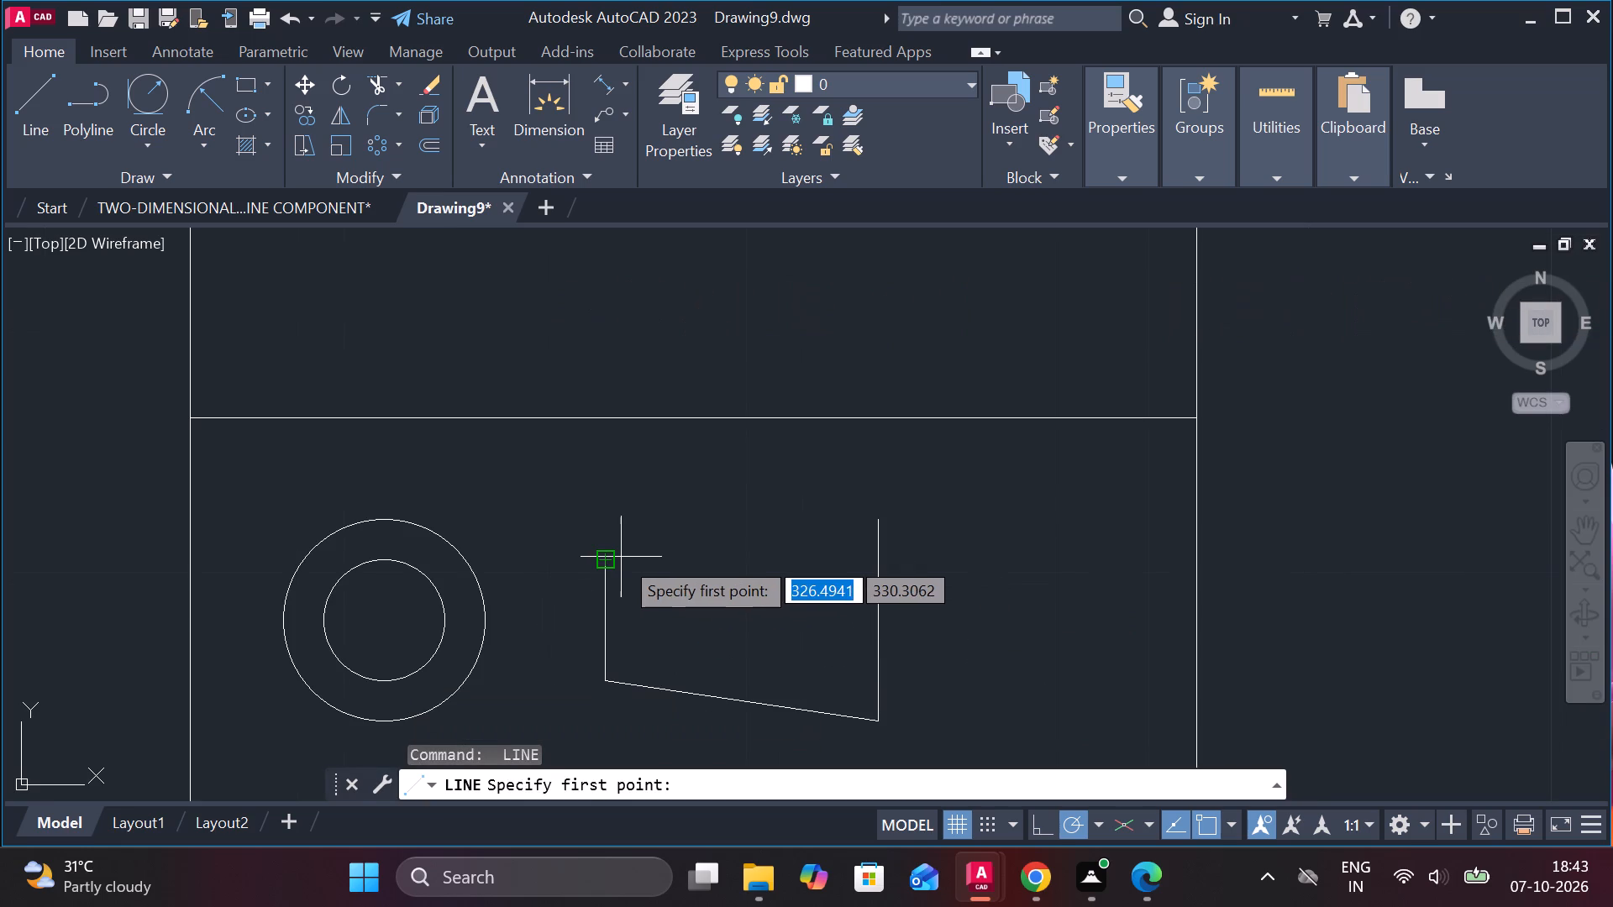
click(613, 555)
click(878, 512)
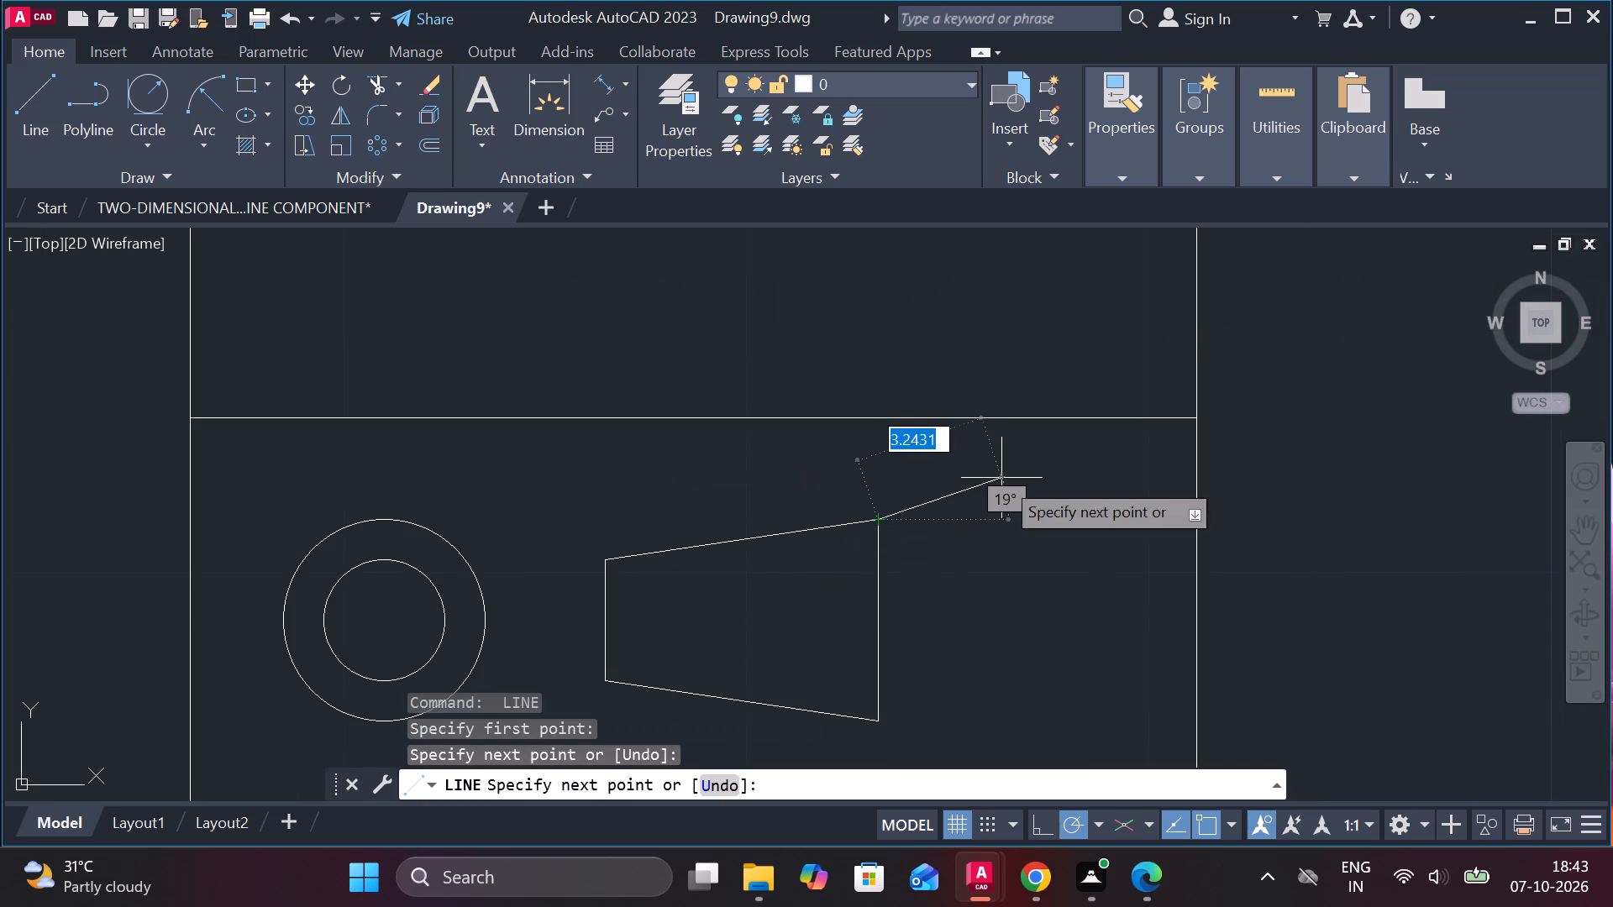
key(Escape)
Draw a horizontal centre line through the circles and the cone outline, extending slightly beyond both ends of the symbol.
scroll(1006, 478, down, 2)
scroll(831, 541, up, 1)
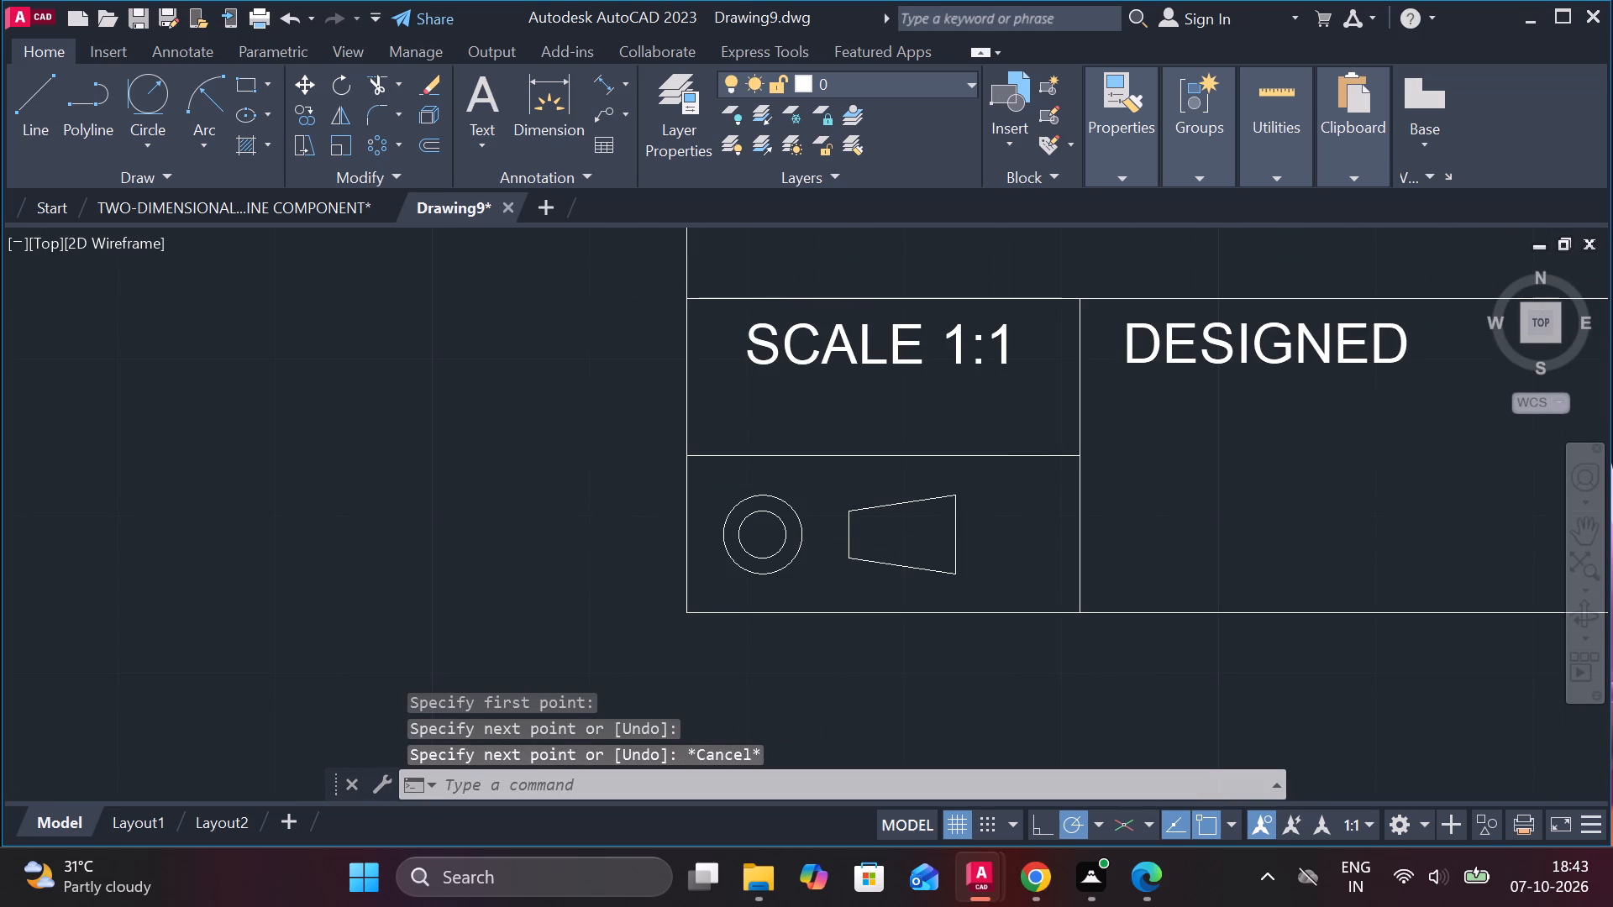
click(44, 73)
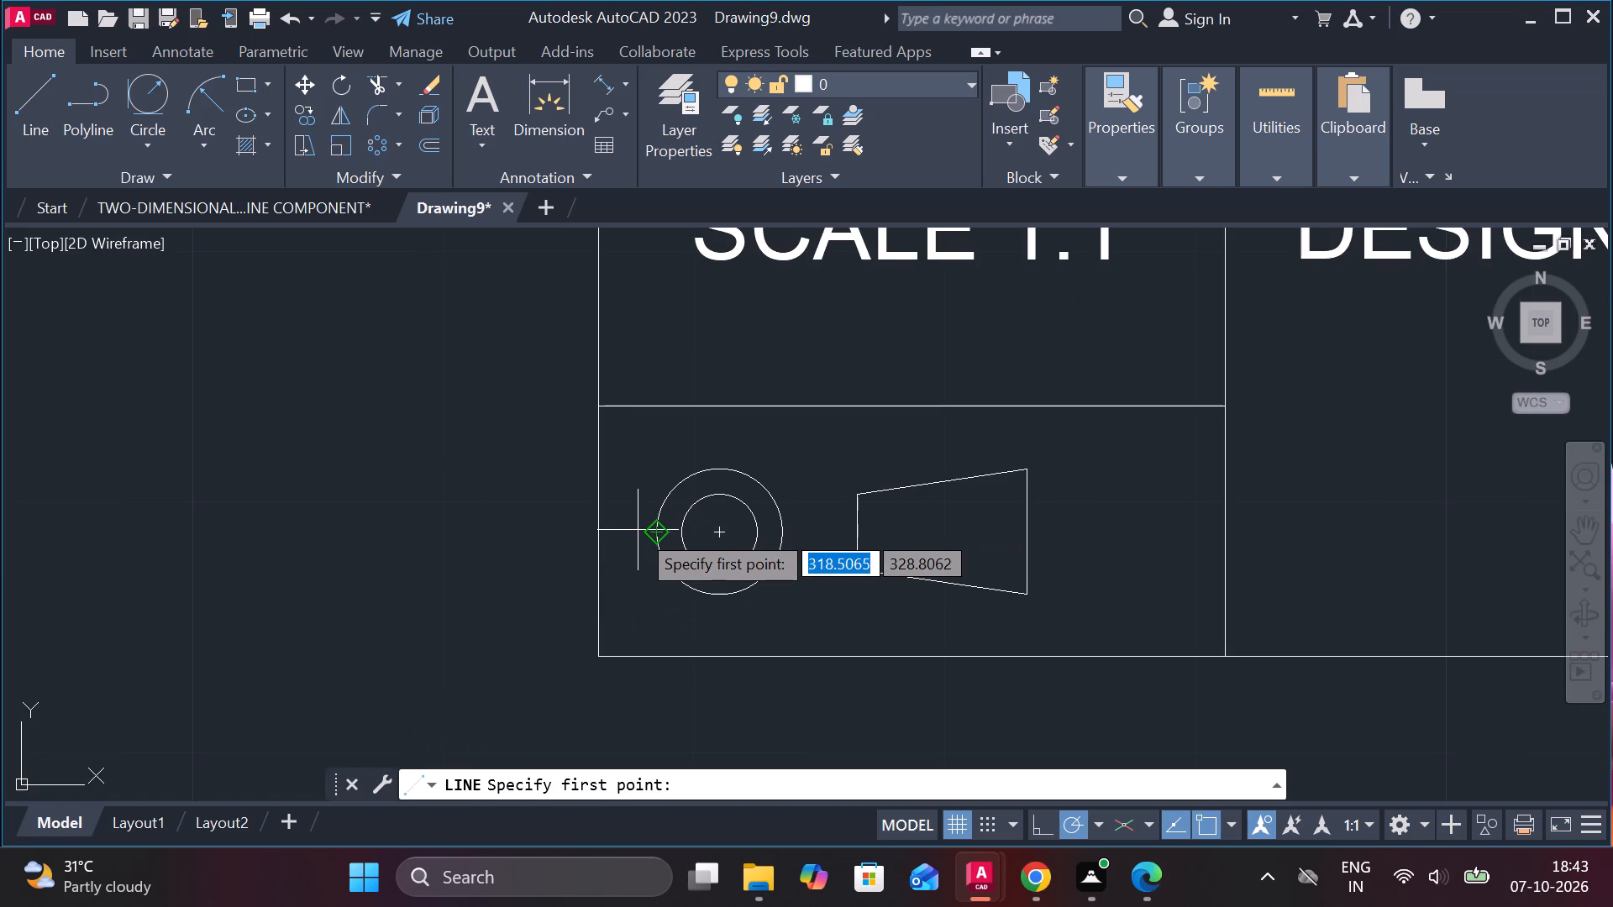
scroll(633, 530, up, 2)
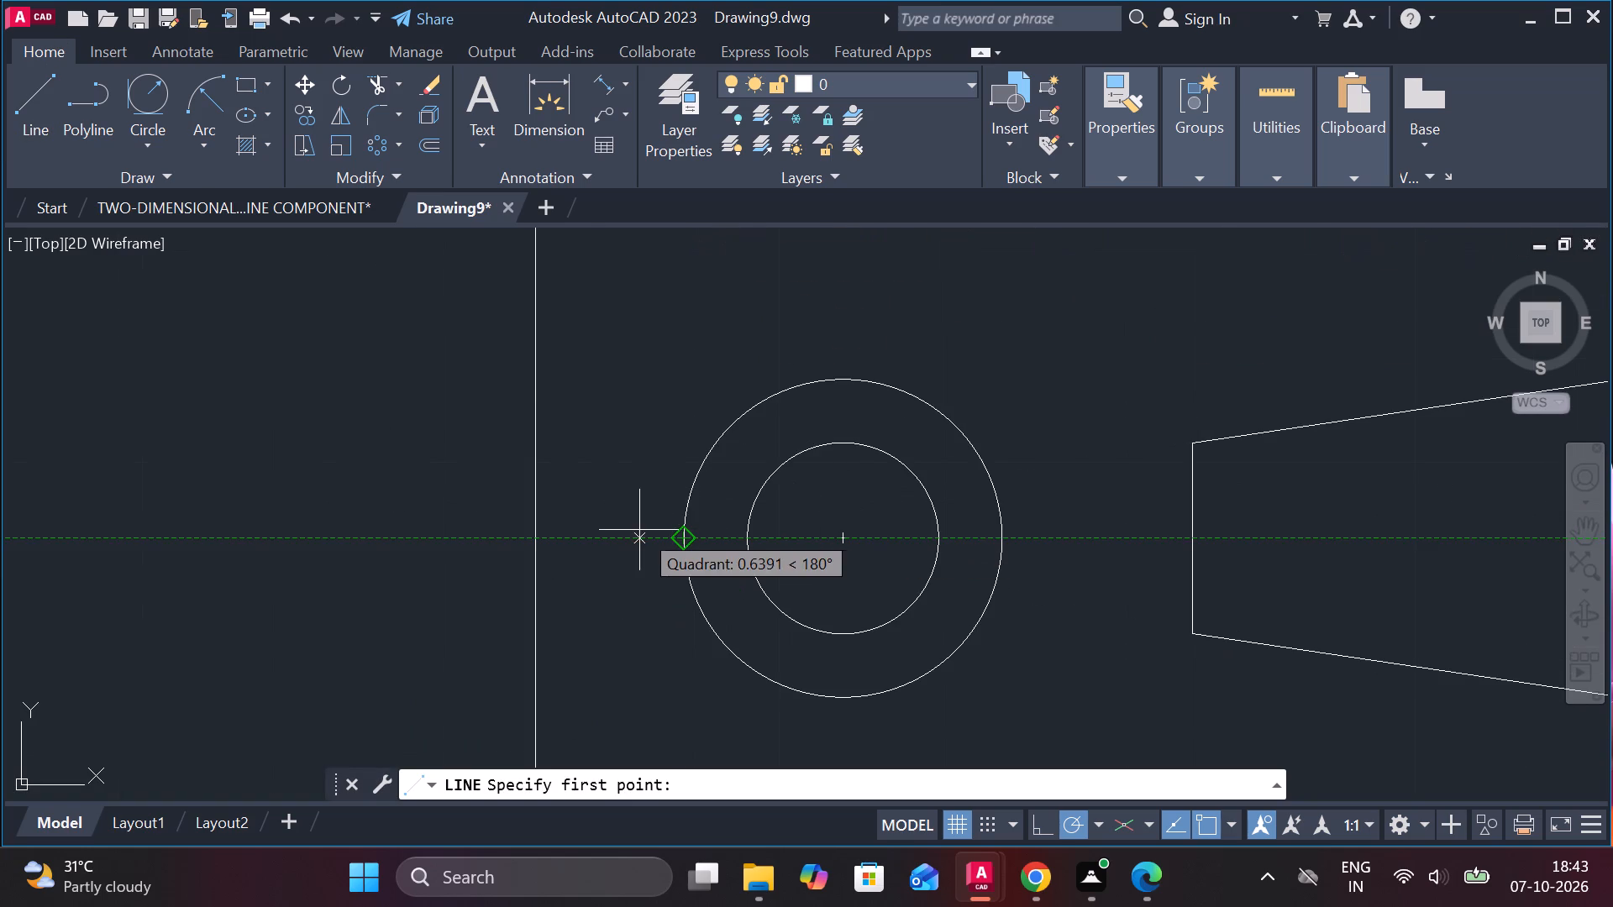
click(639, 530)
middle_drag(920, 525, 829, 525)
scroll(813, 521, down, 1)
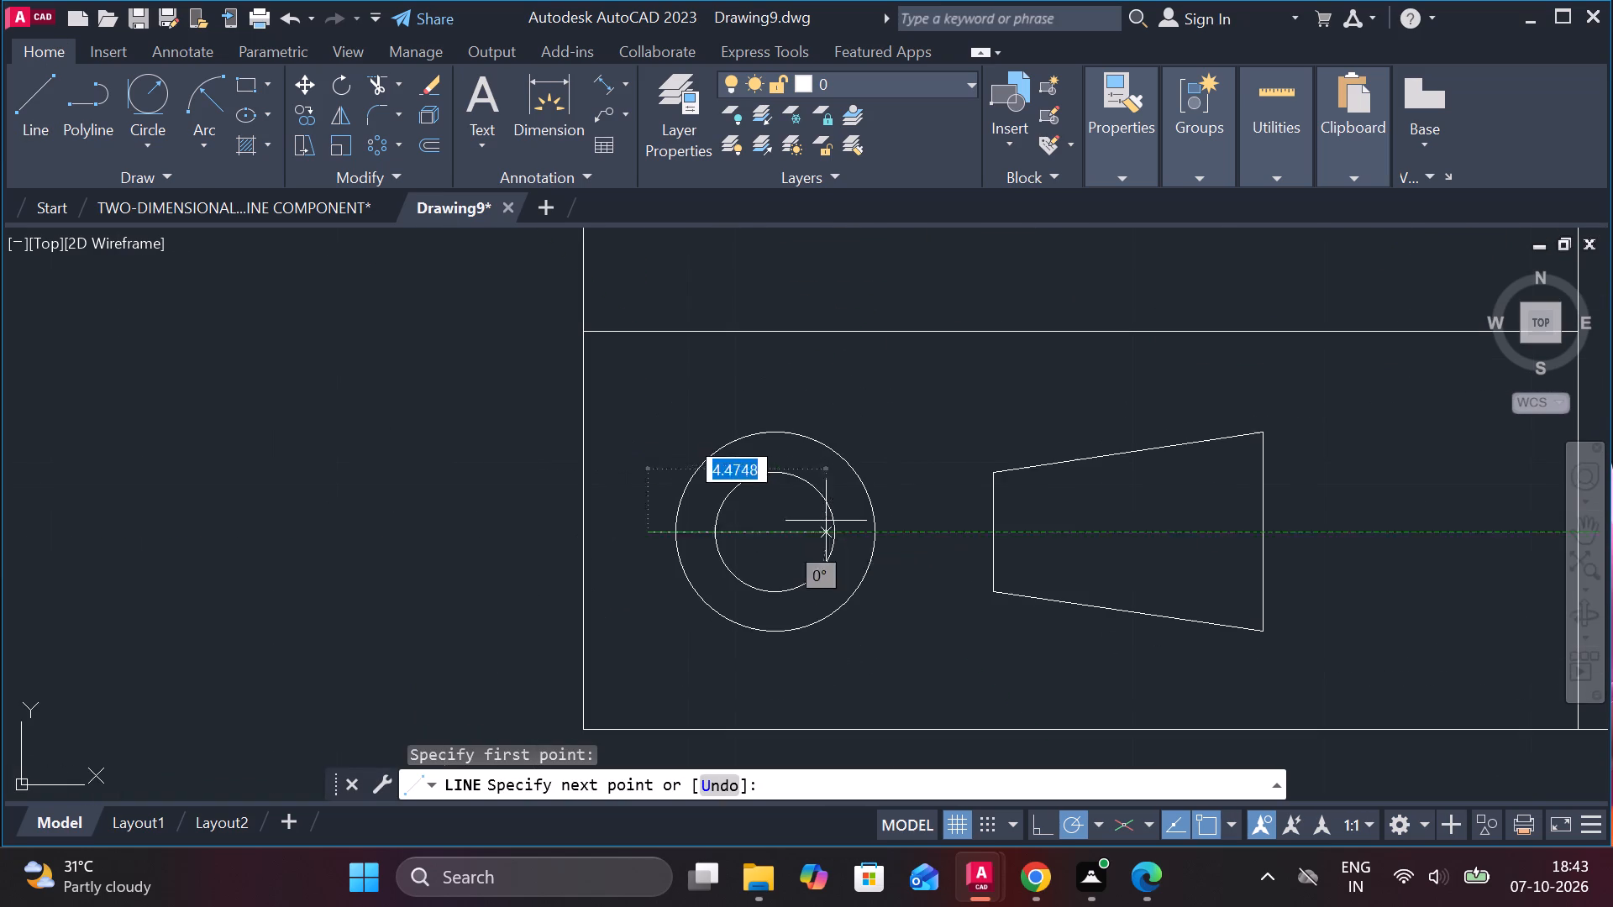
click(1353, 514)
key(Escape)
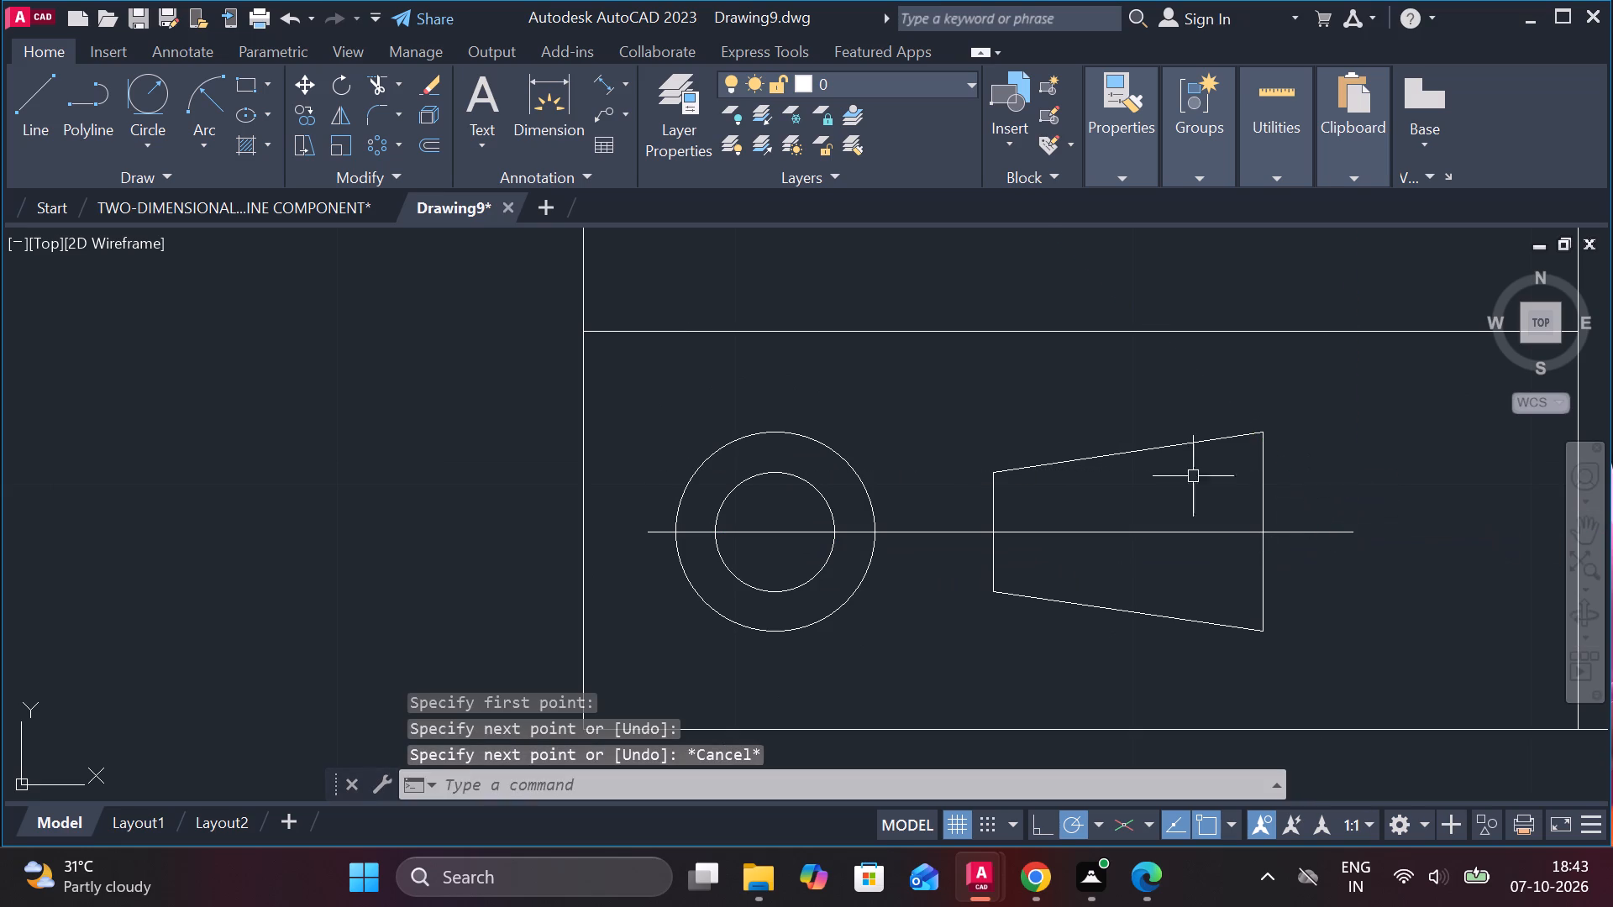
Draw a vertical centre line through the two circles, starting about 1.3 above the outer circle and extending below it.
key(space)
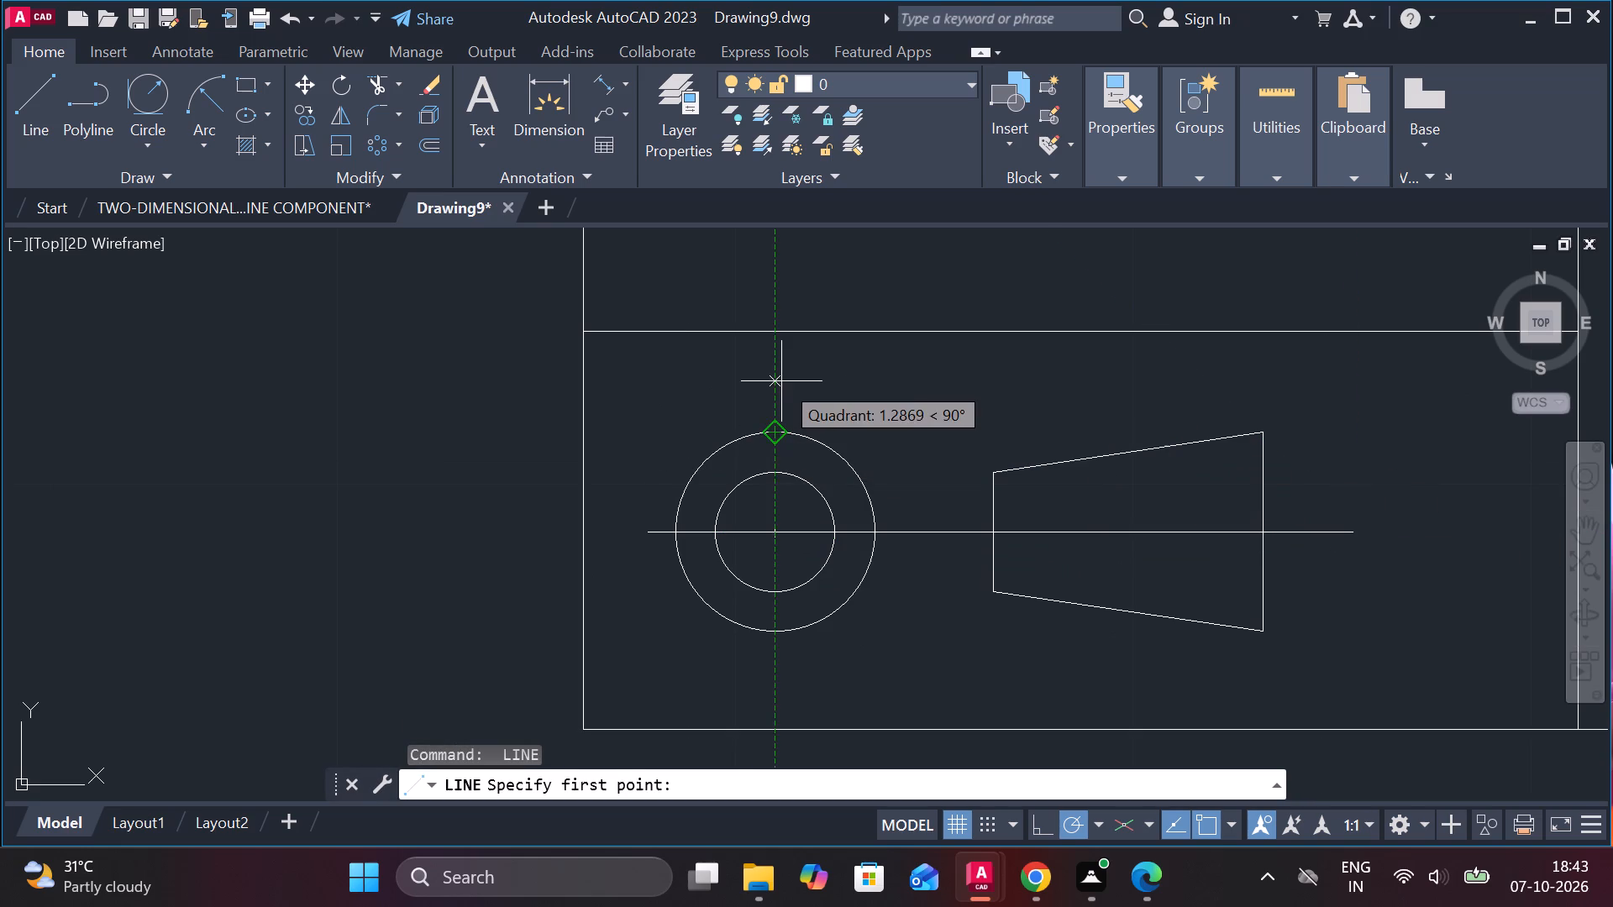
click(781, 381)
click(783, 694)
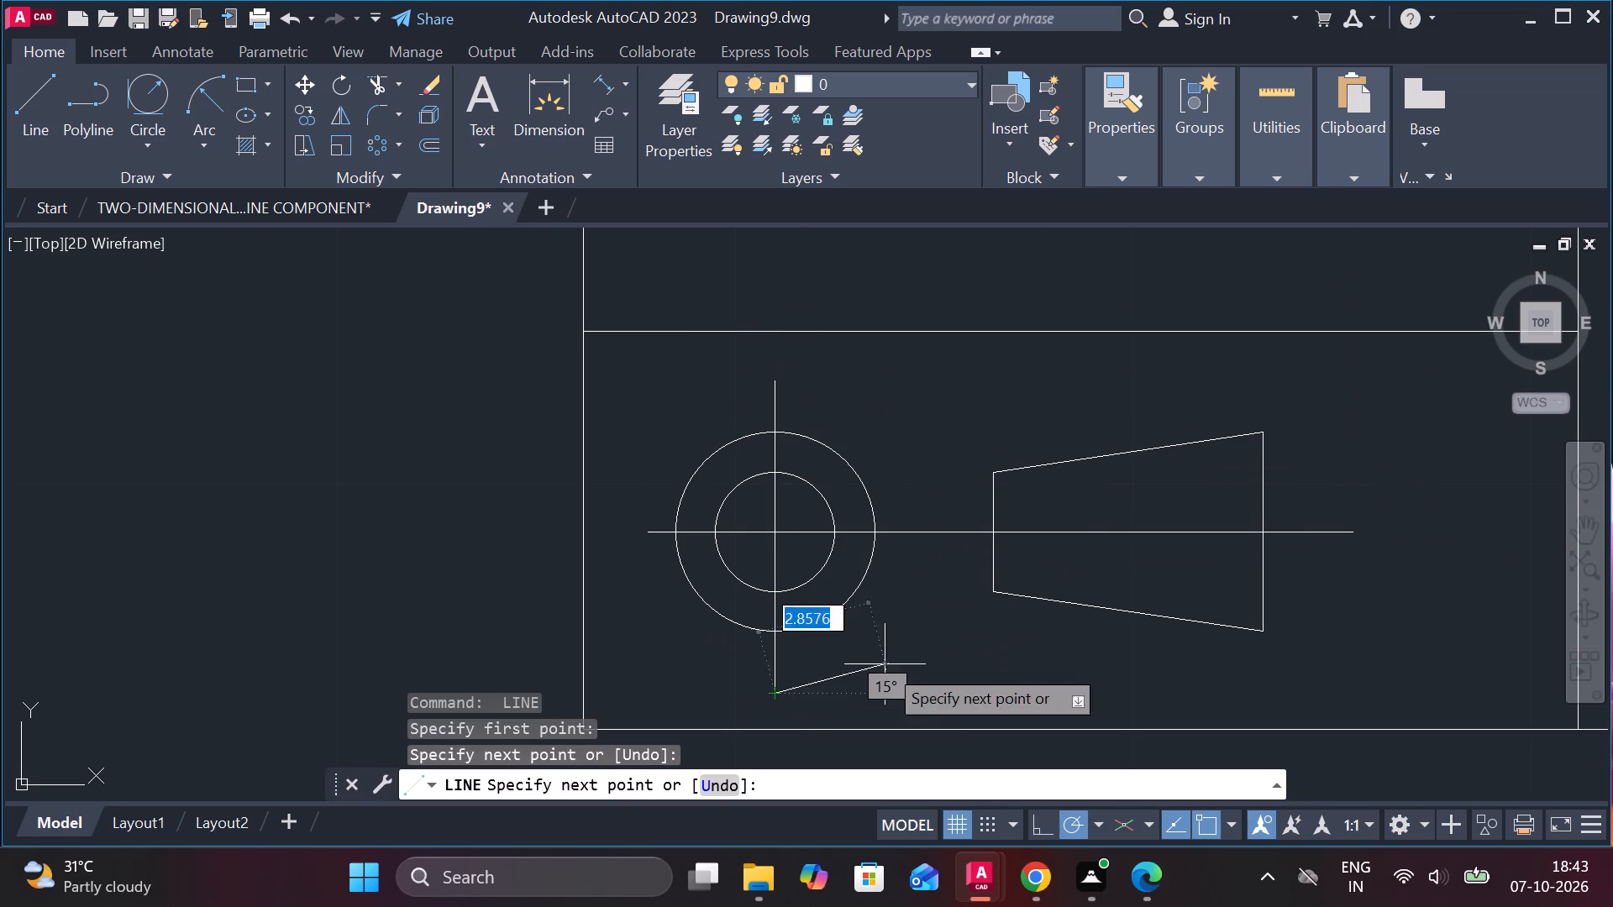
key(Escape)
Move the whole projection symbol horizontally about 2.4 to the right to centre it within its cell below SCALE 1:1.
scroll(903, 660, down, 2)
middle_drag(947, 656, 821, 658)
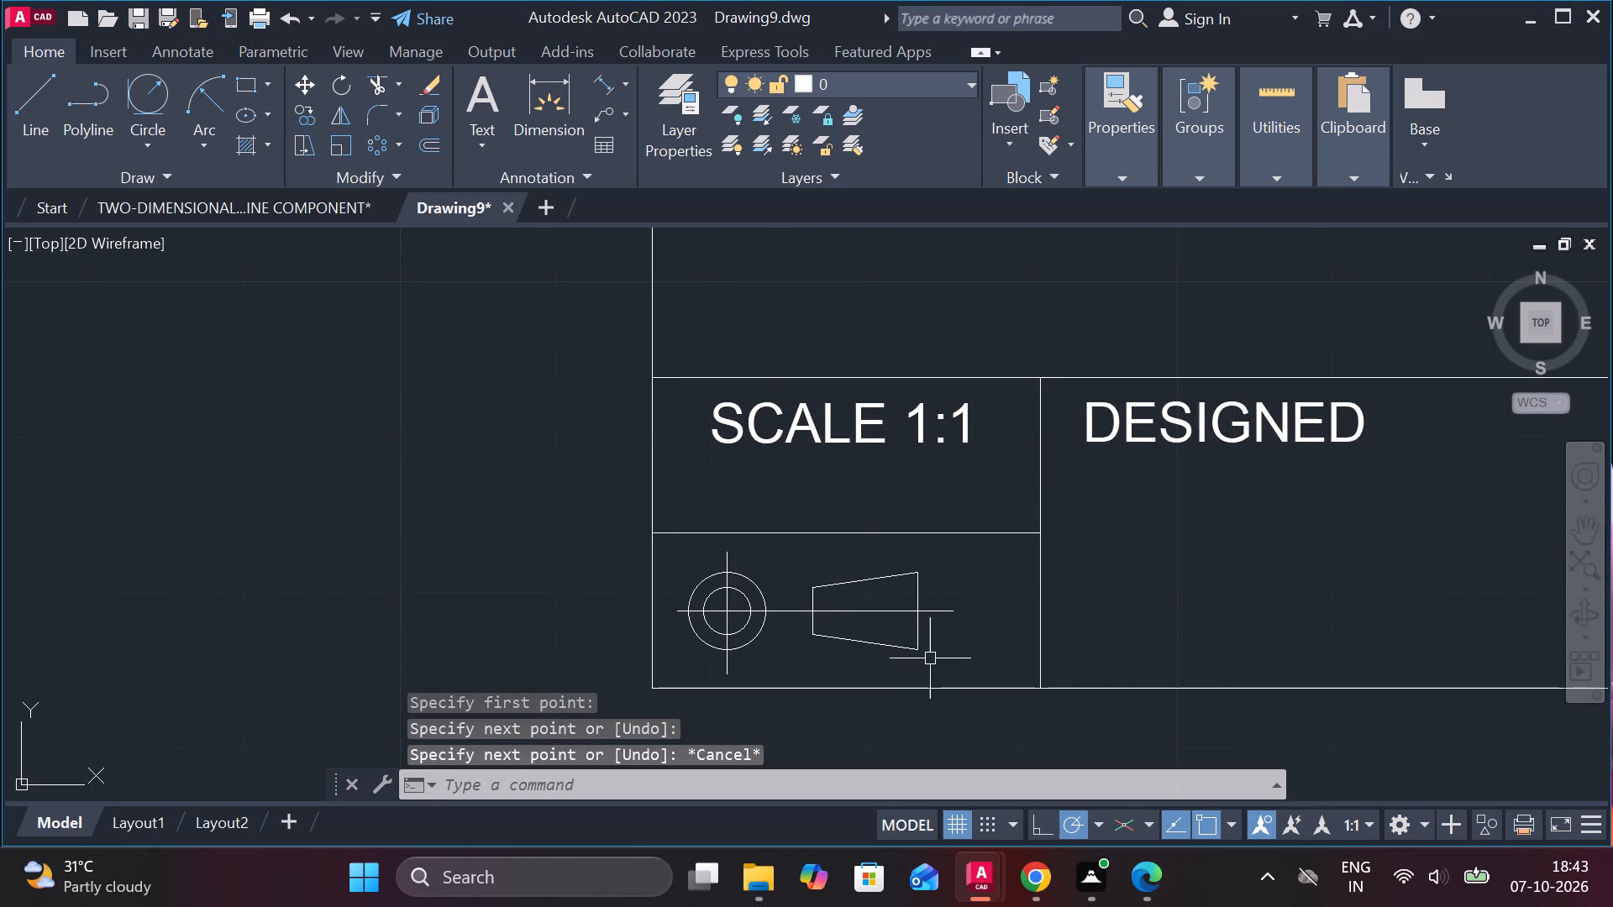
click(946, 666)
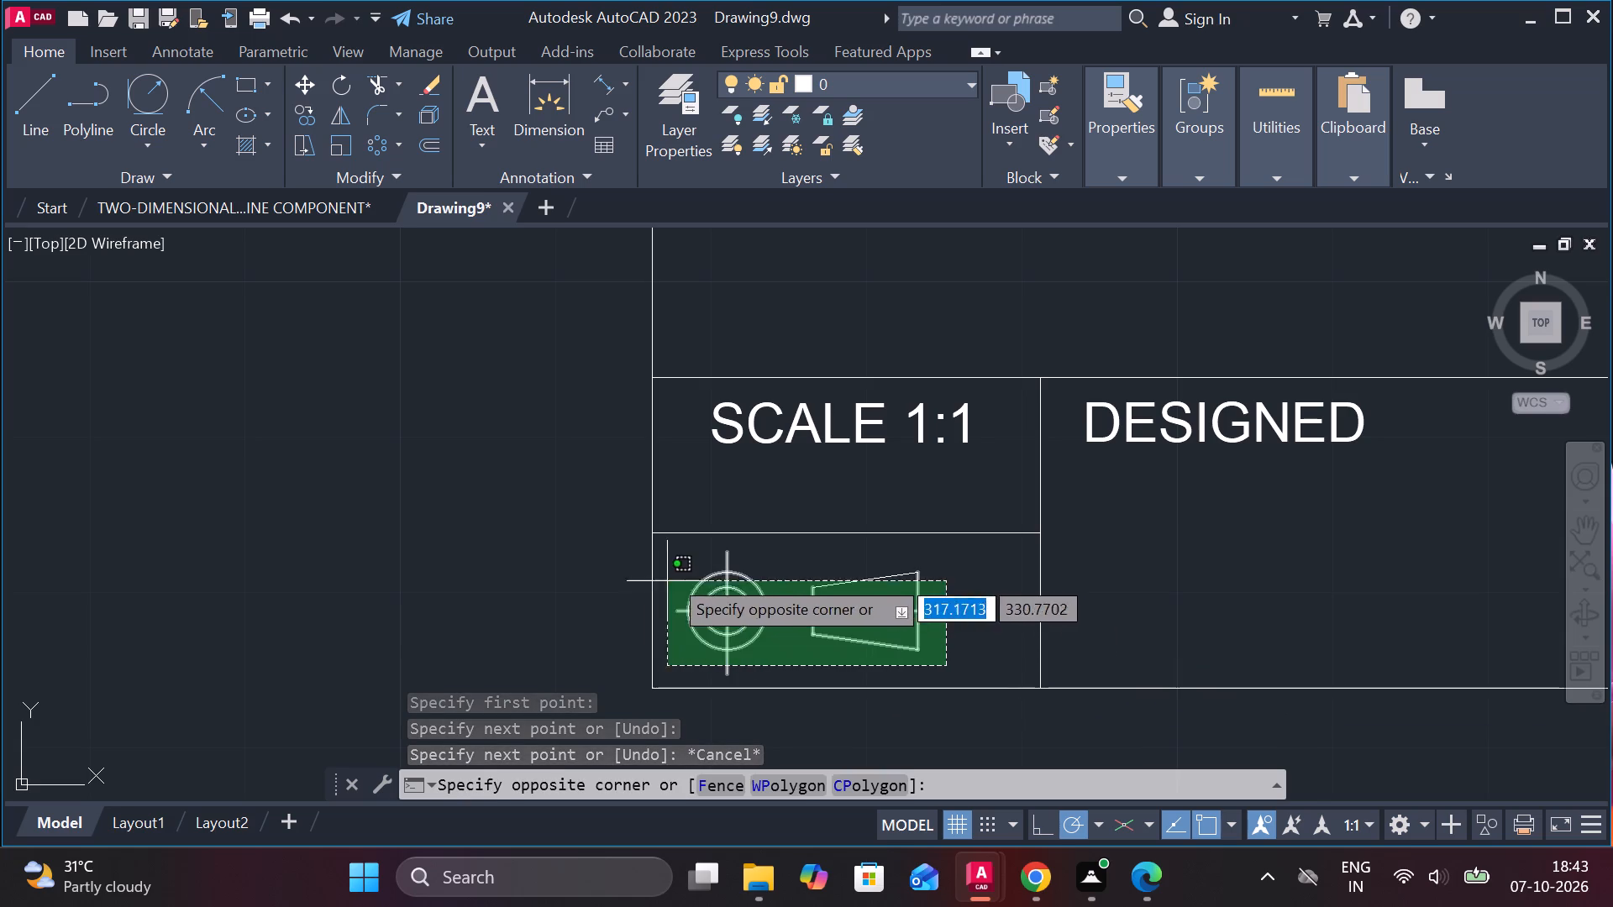
click(691, 548)
key(m)
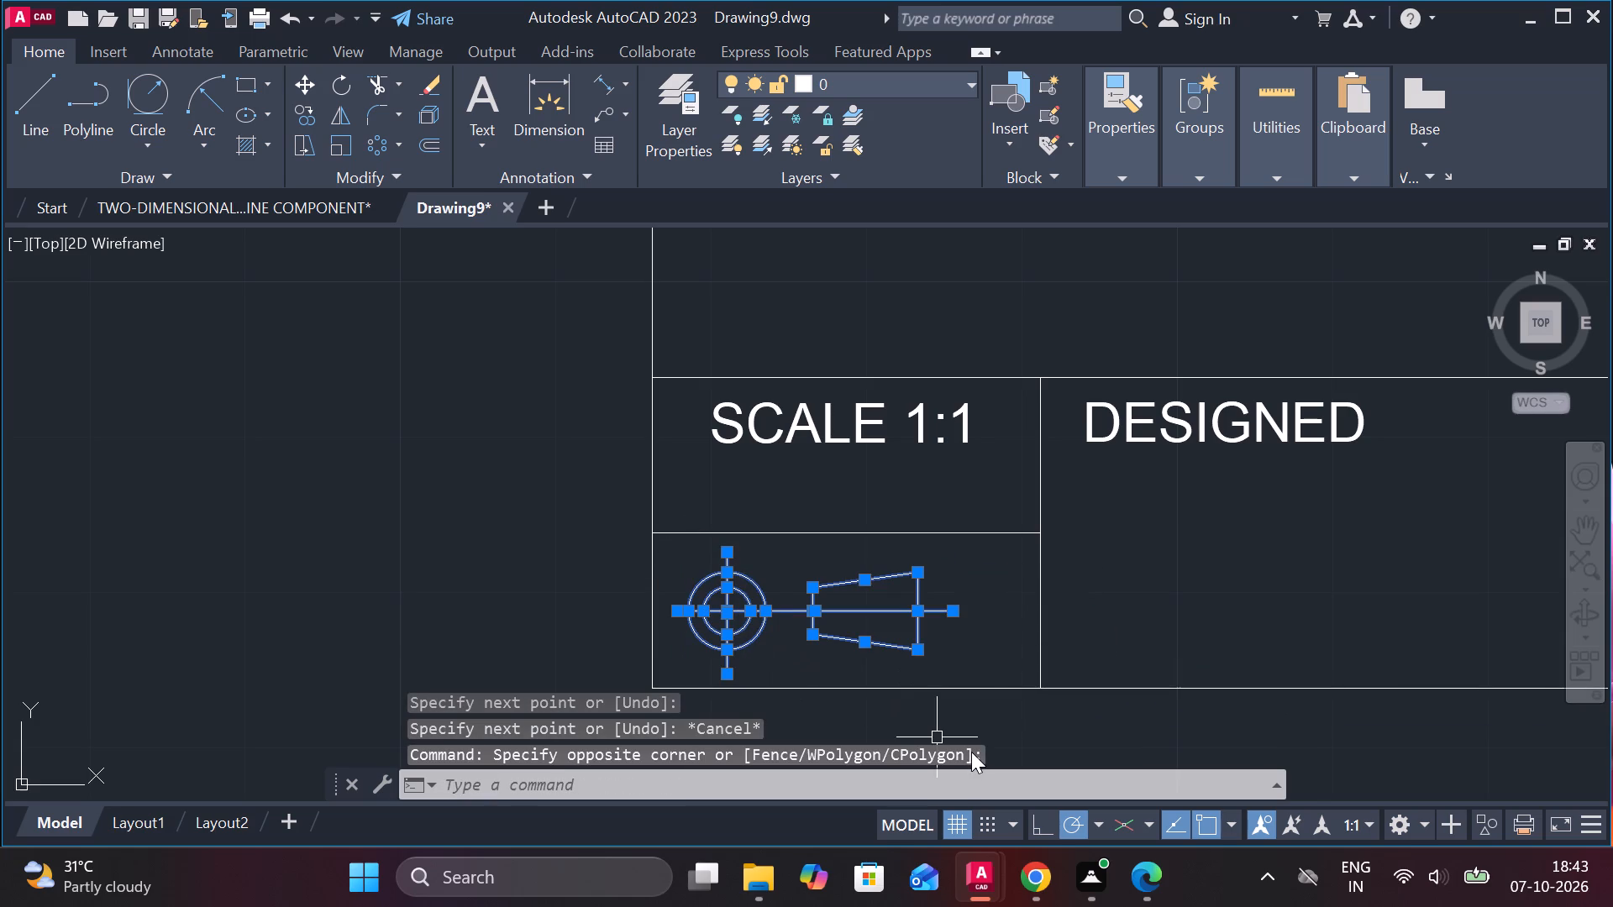
key(Return)
click(971, 641)
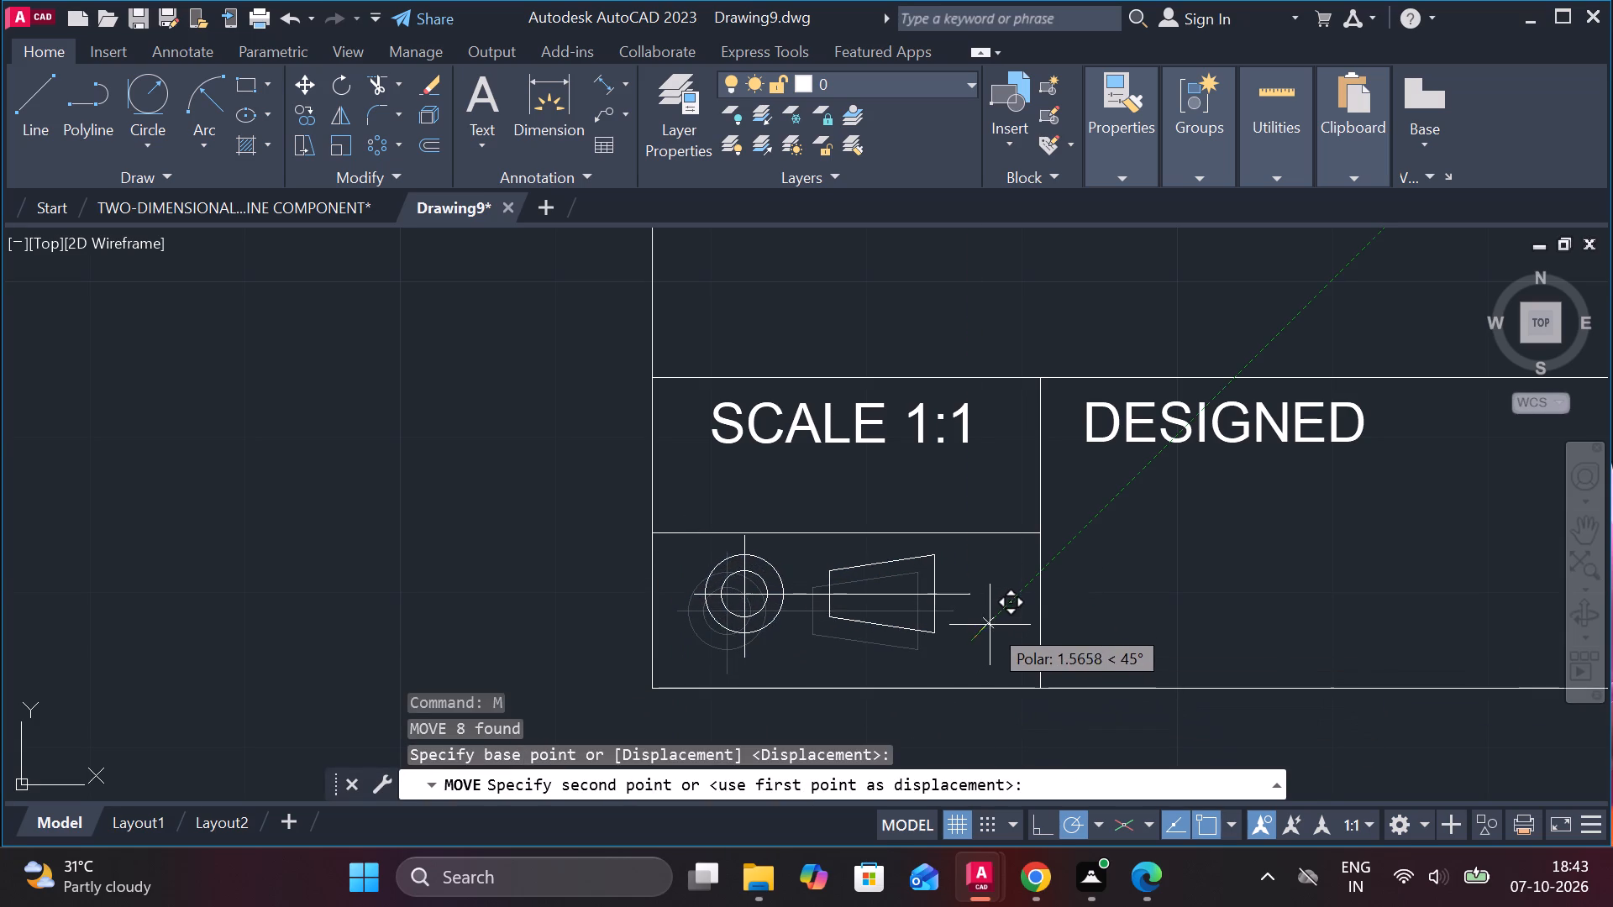
click(1009, 640)
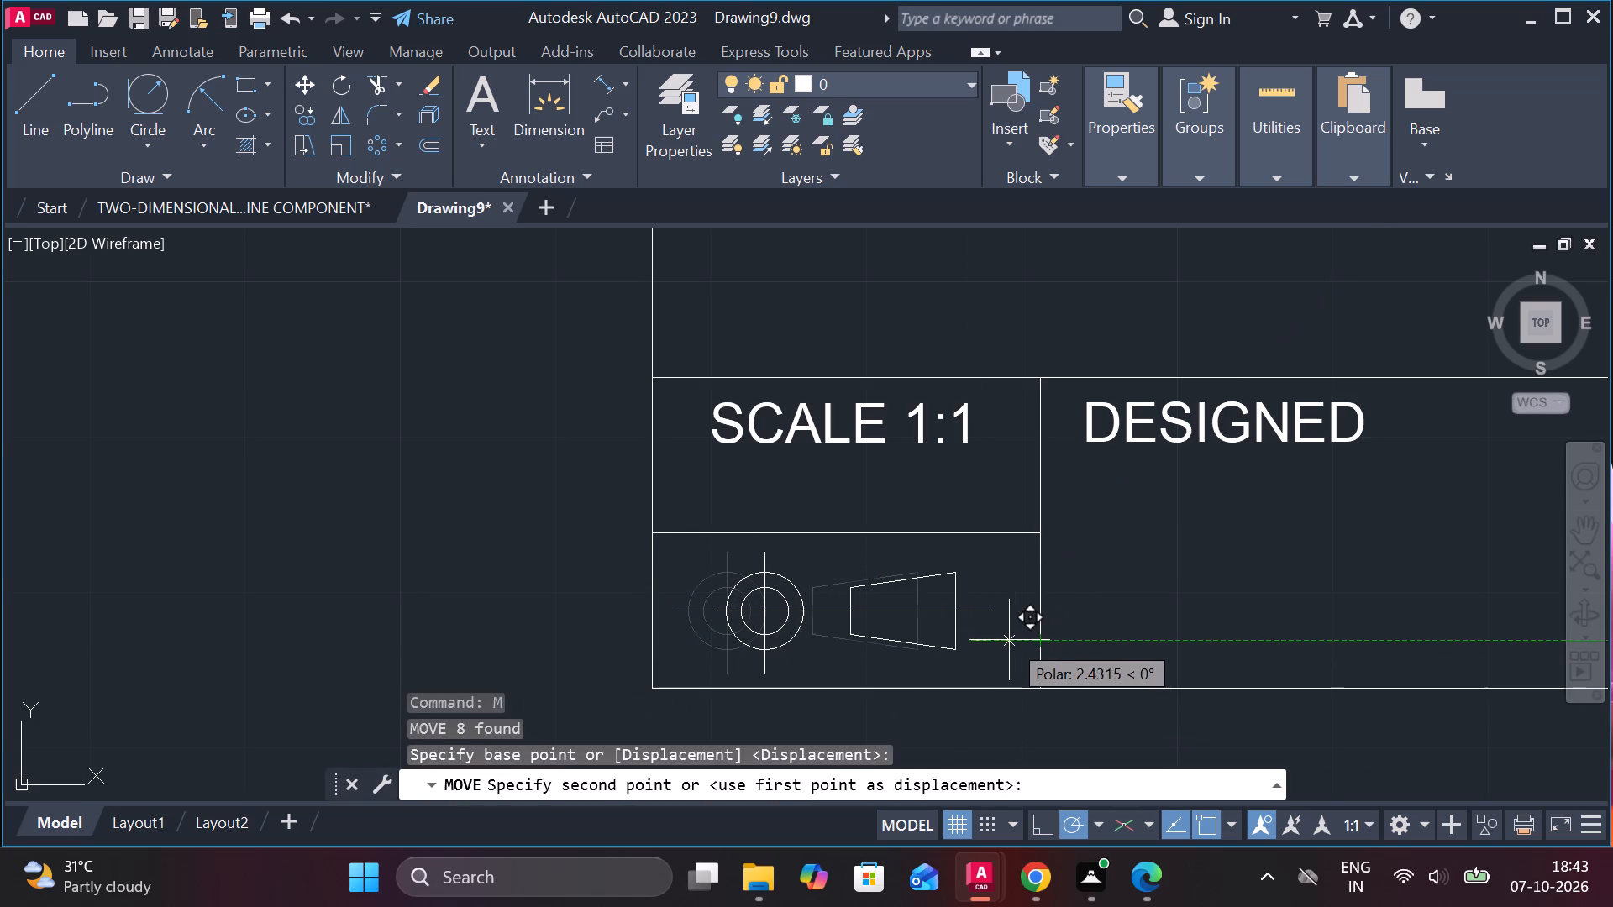
Replace the DESIGNED text in the title block's large upper-left cell with AUTO CAD at text height 10.
scroll(1096, 627, down, 1)
scroll(1179, 630, down, 1)
middle_drag(1247, 538, 843, 675)
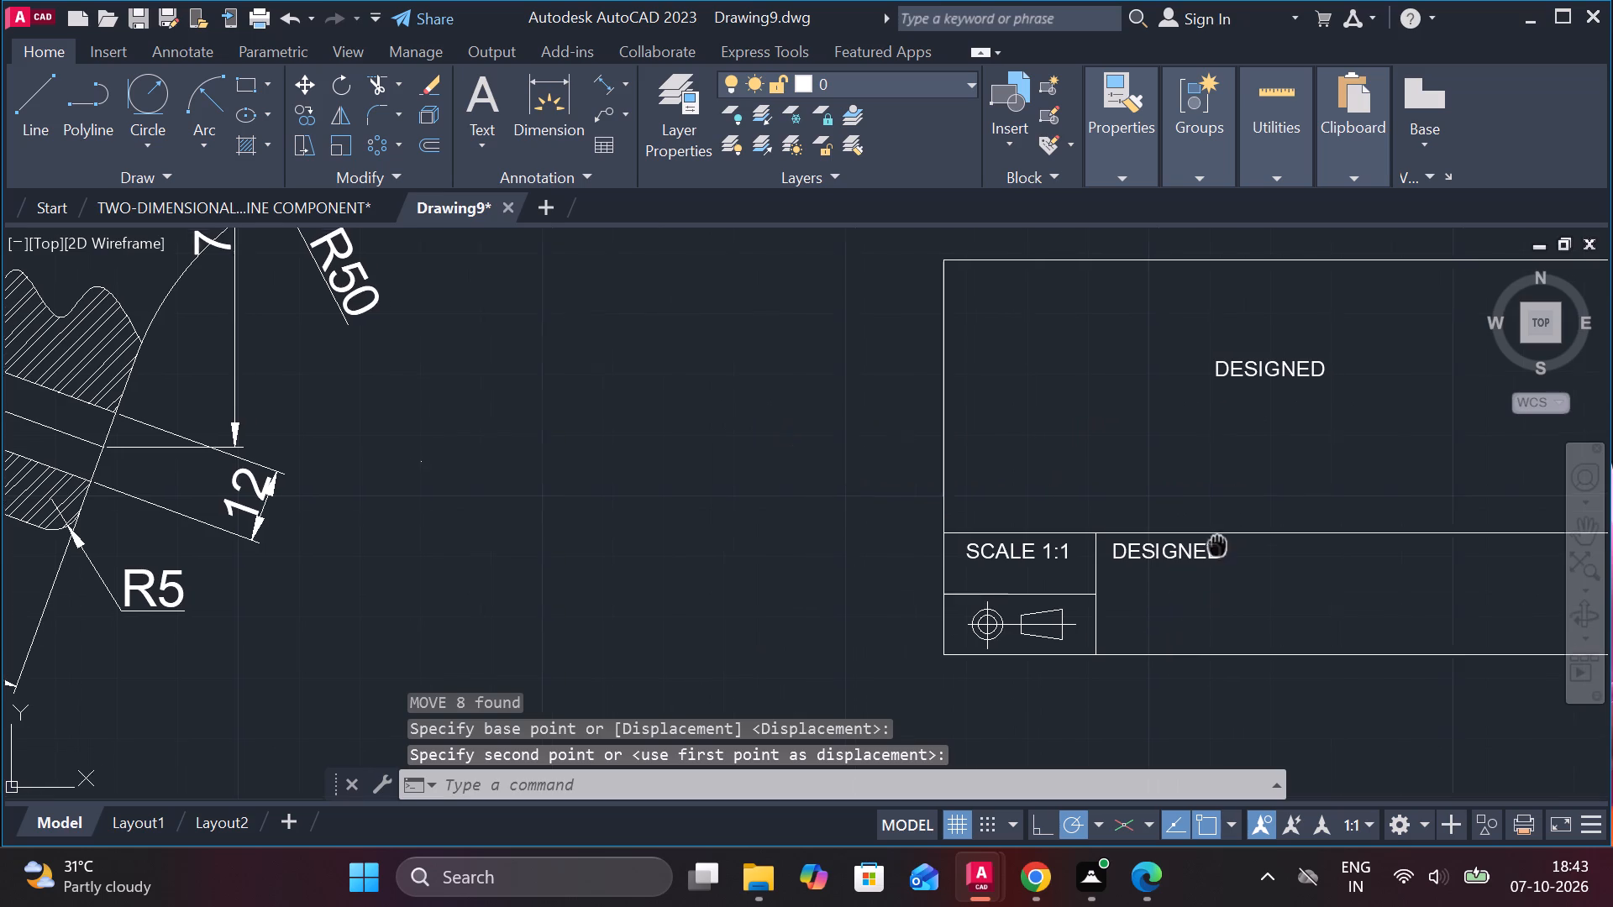
middle_drag(843, 675, 825, 684)
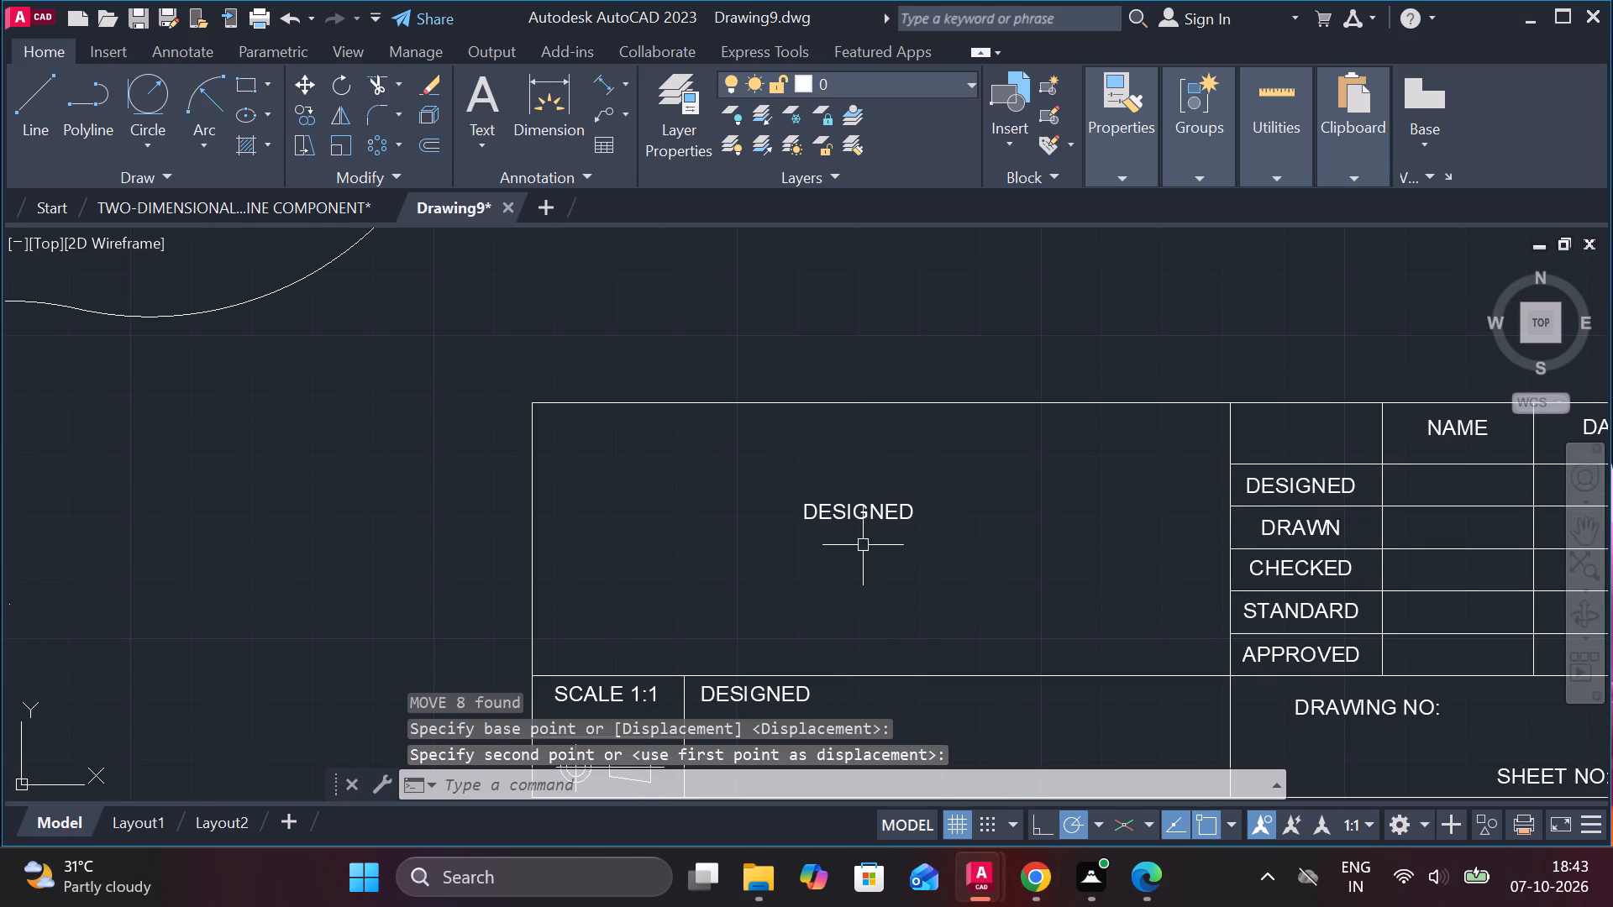
double_click(848, 514)
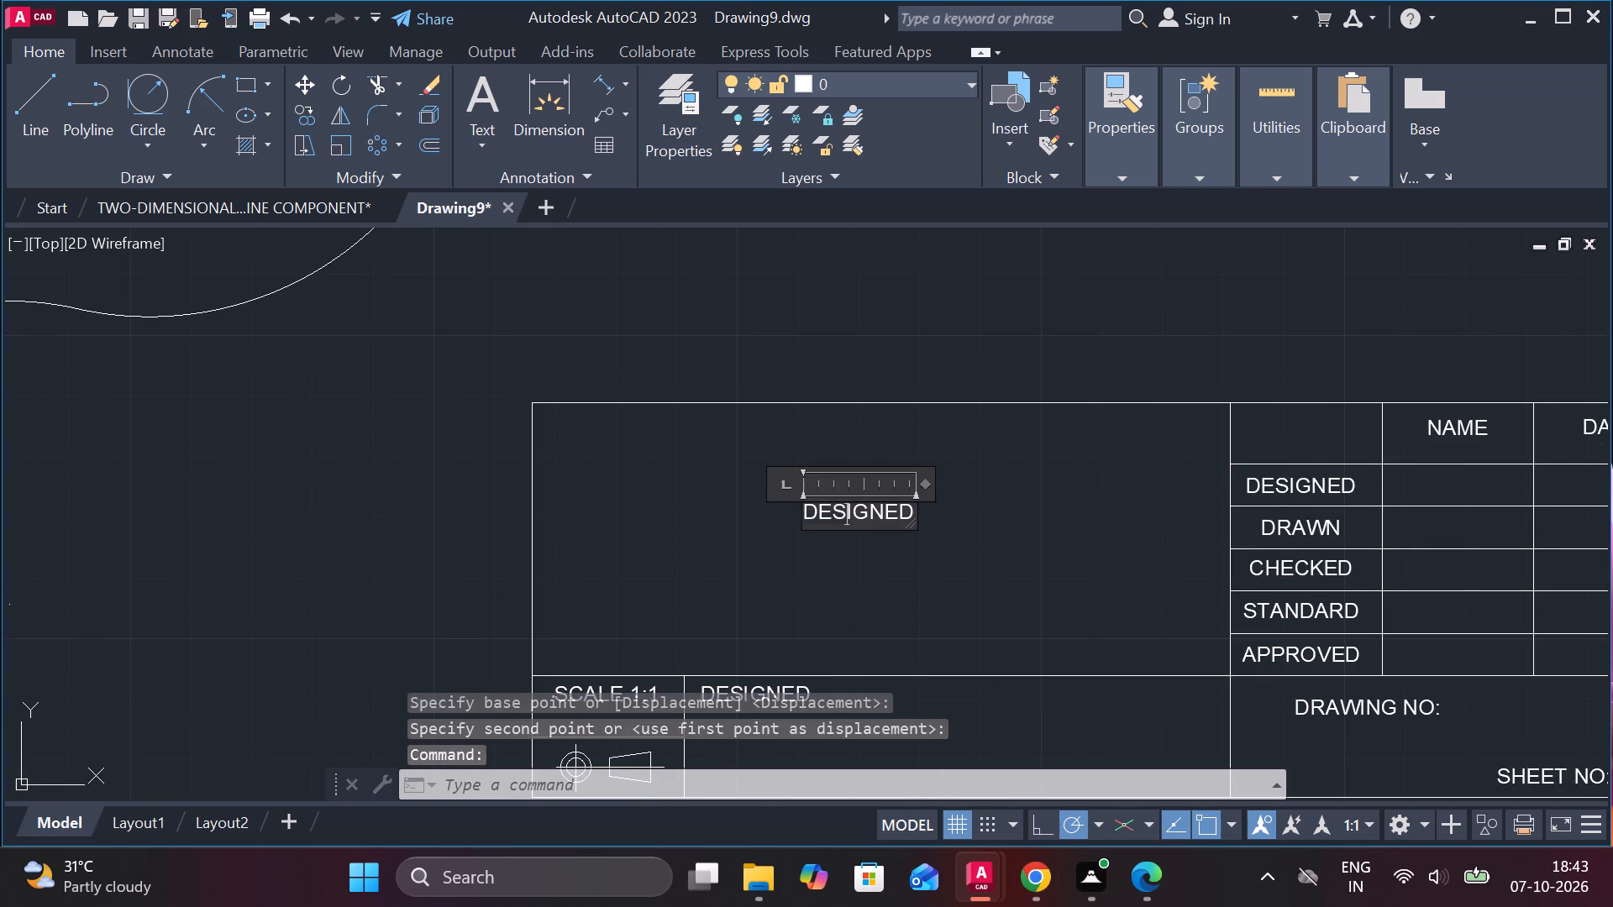
scroll(912, 511, up, 2)
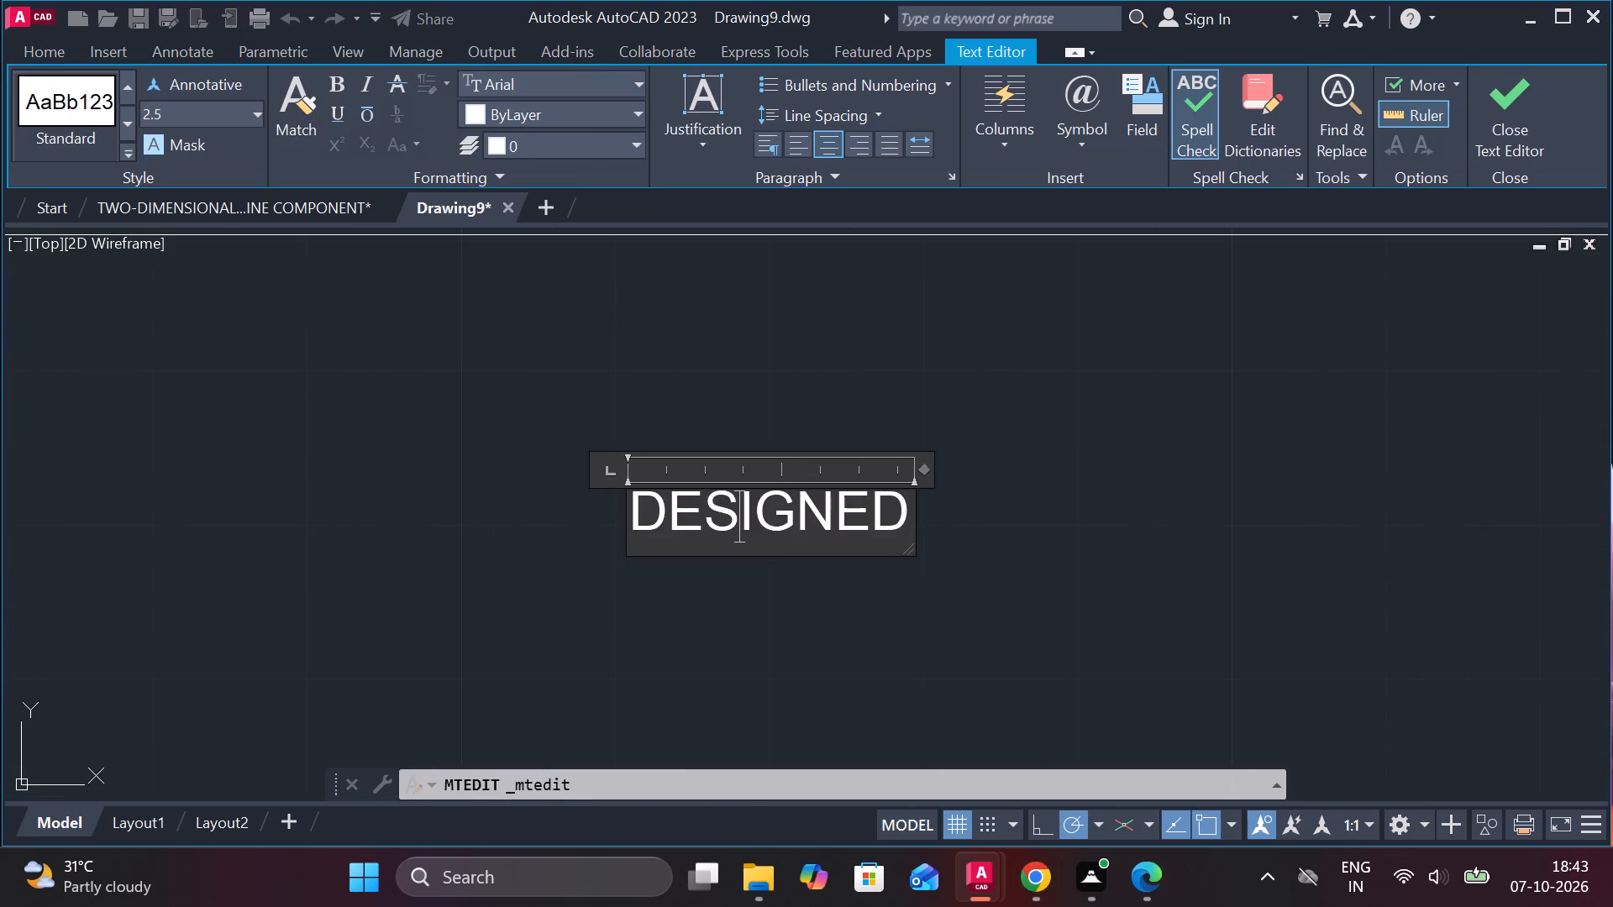
drag(906, 516, 615, 526)
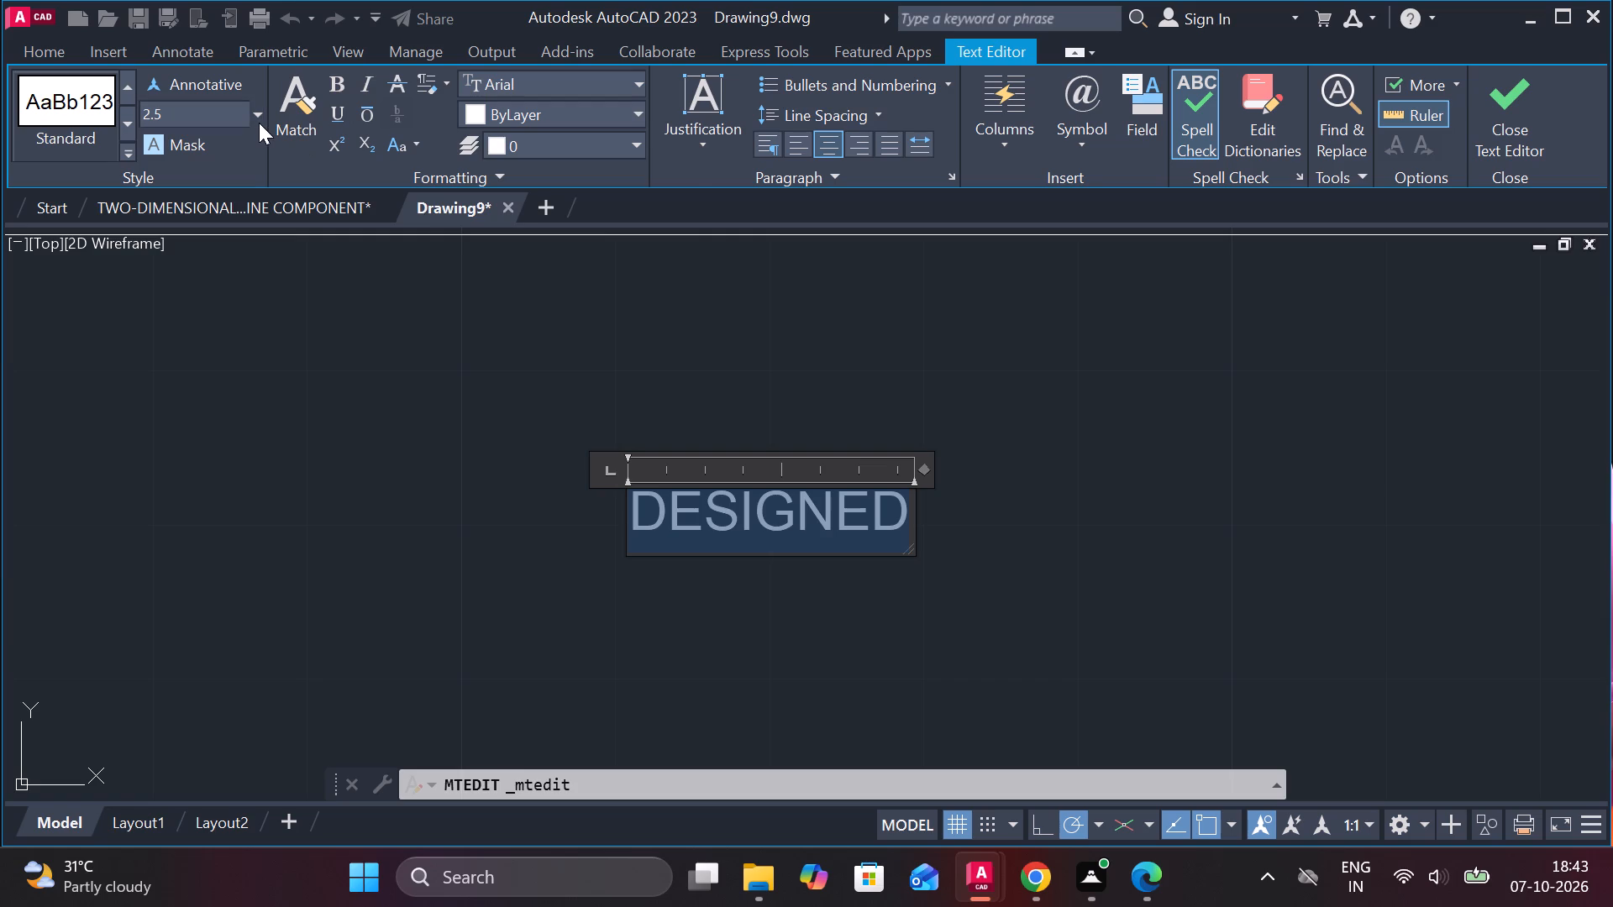
click(259, 123)
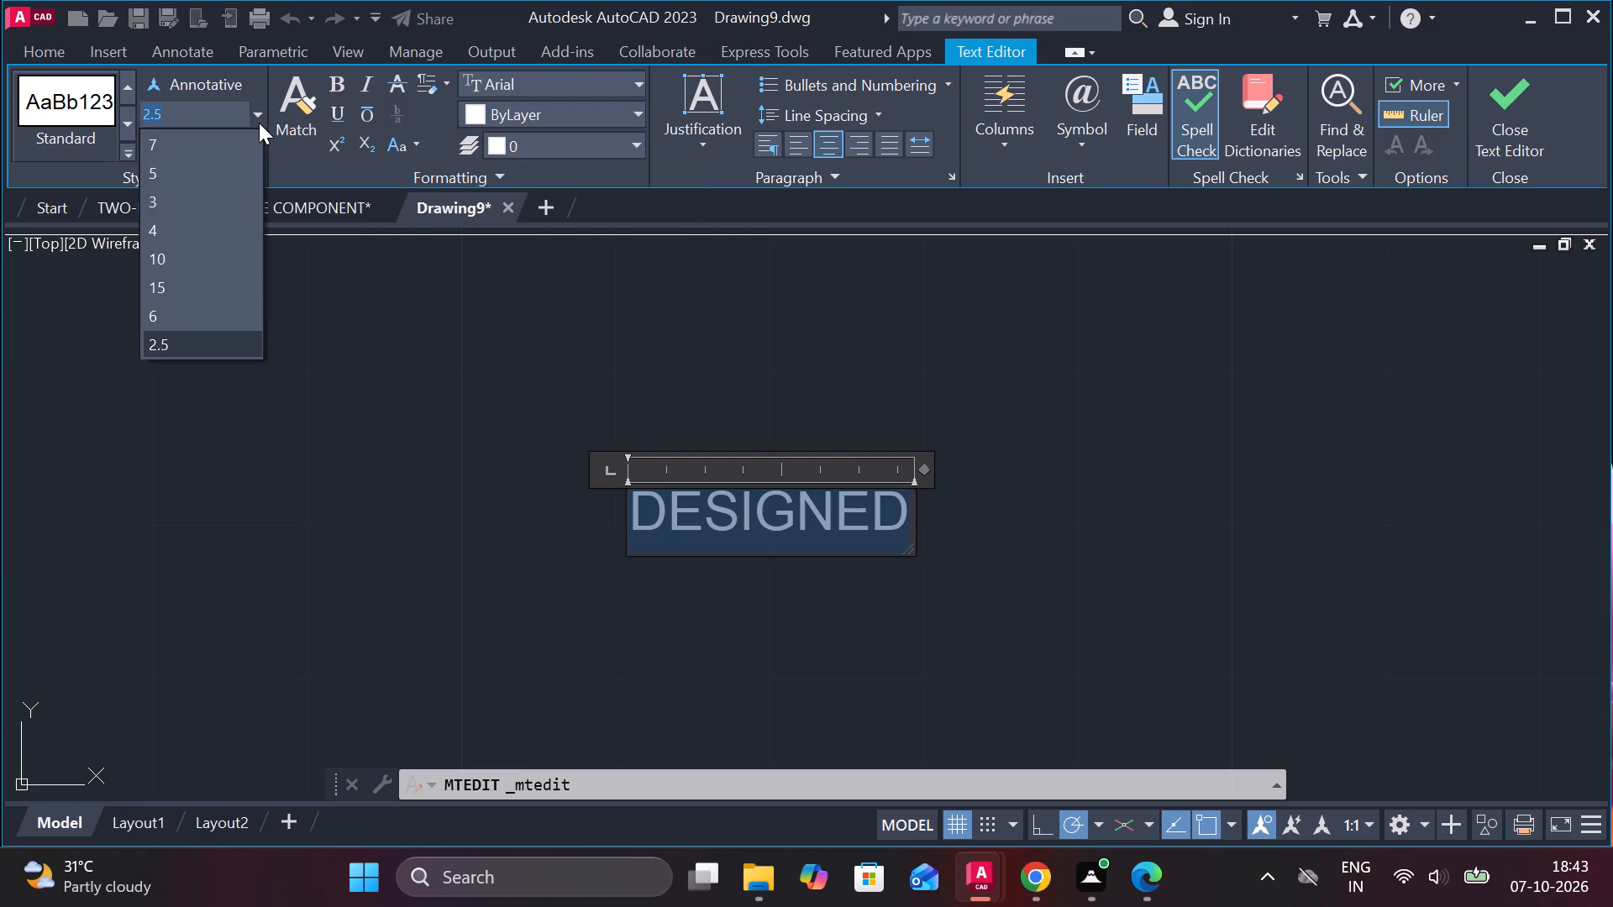
click(166, 260)
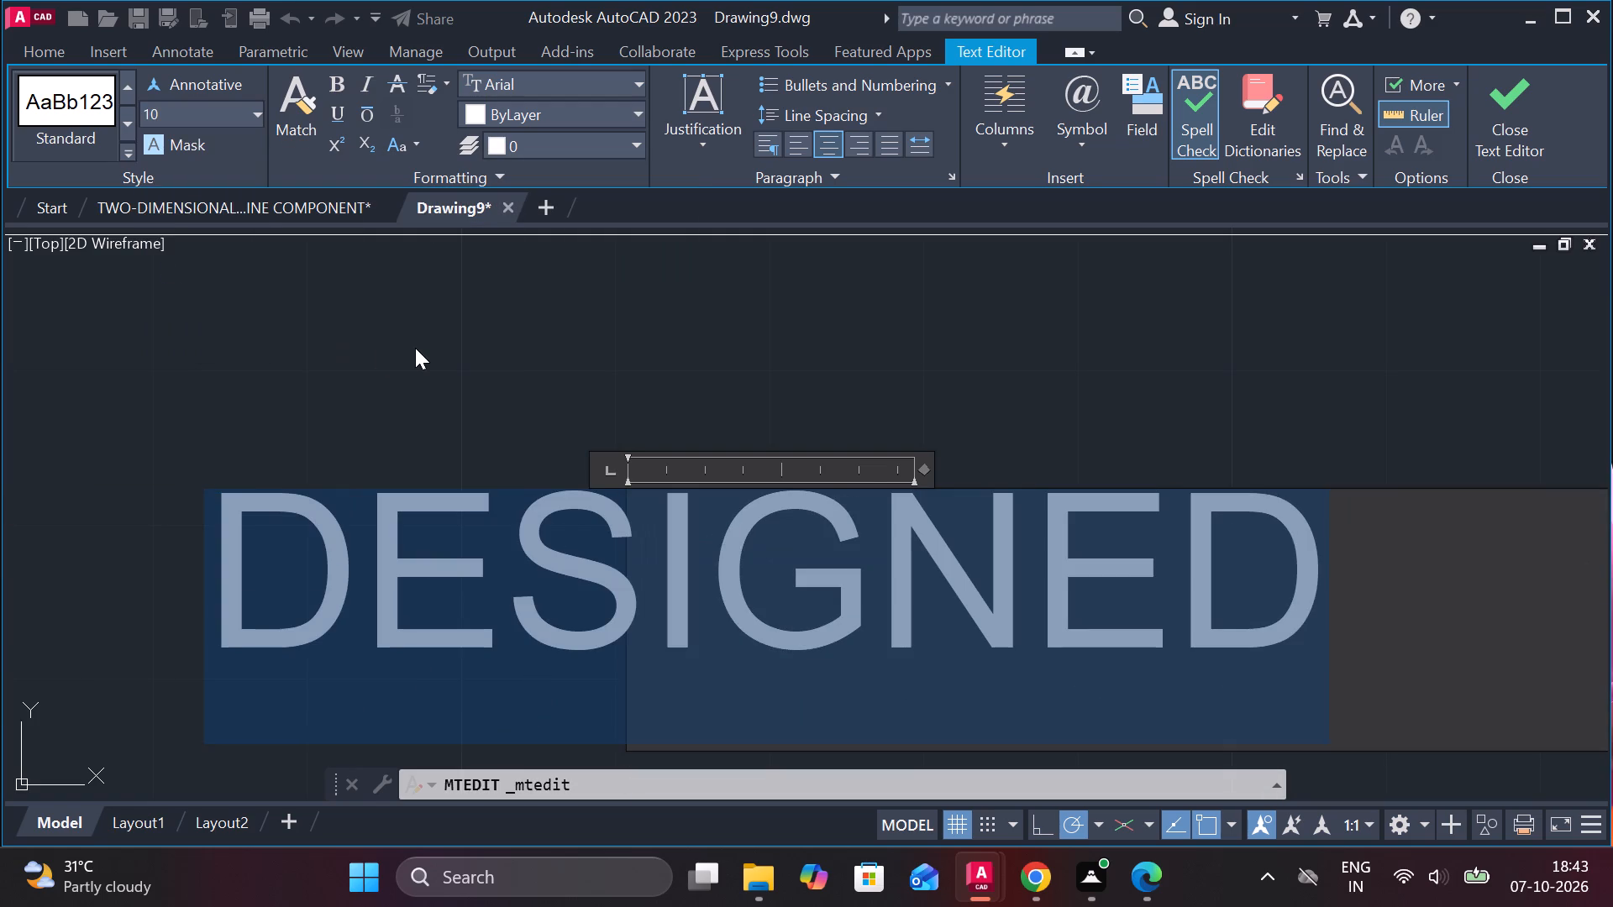
key(a)
text(UTO CAD)
Widen the AUTO CAD text frame until both words fit on one line, and finish the text edit.
scroll(416, 346, down, 3)
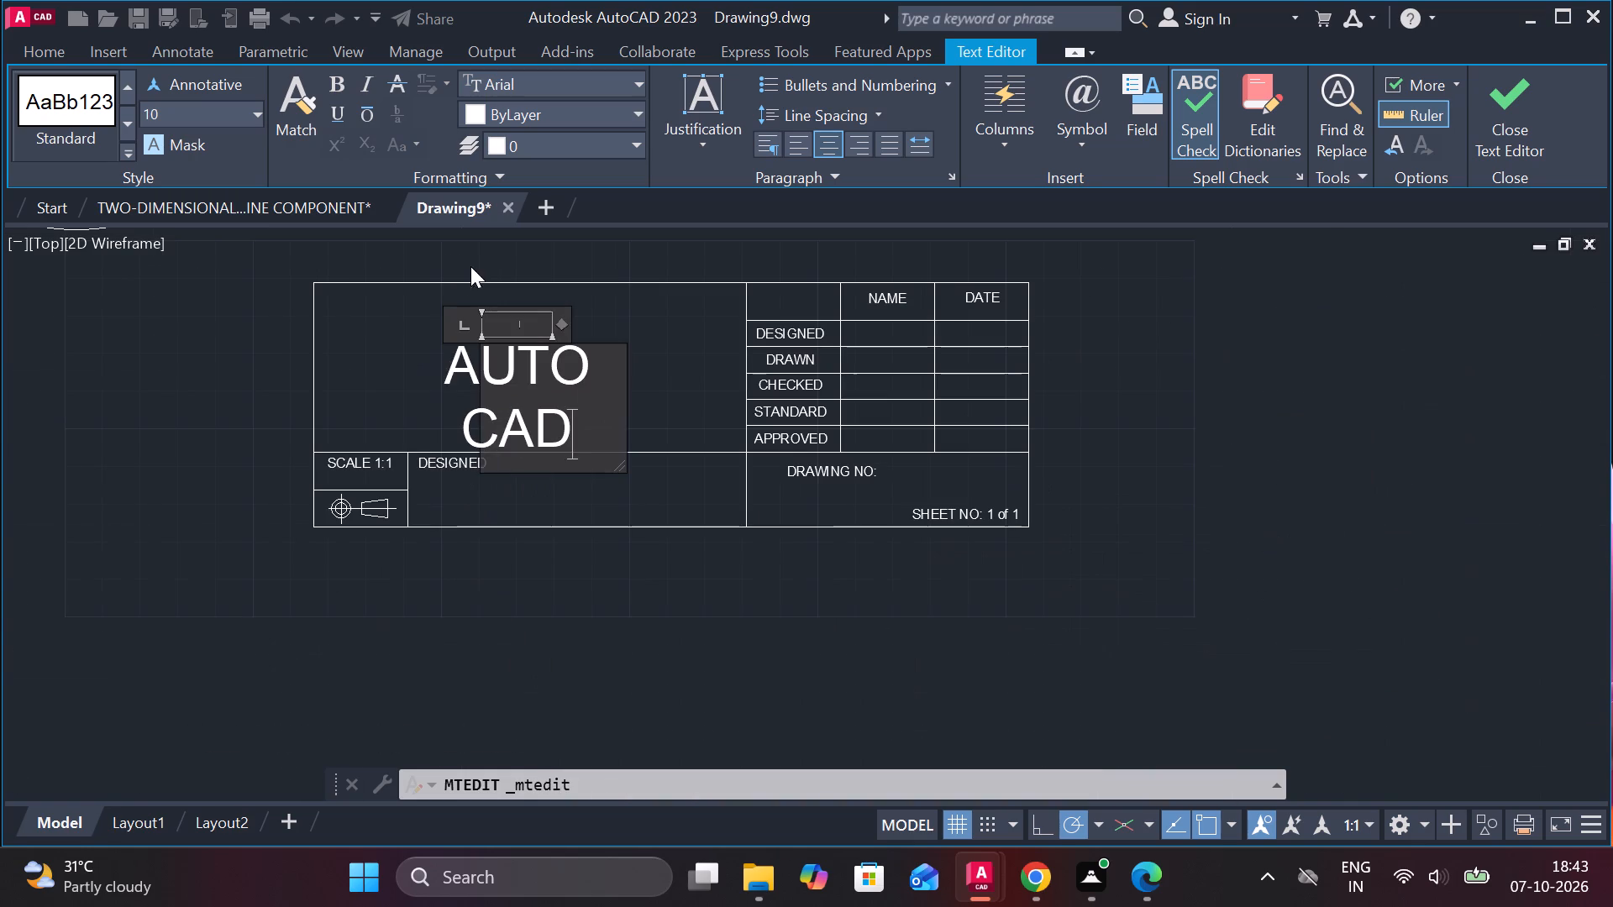
drag(622, 389, 744, 369)
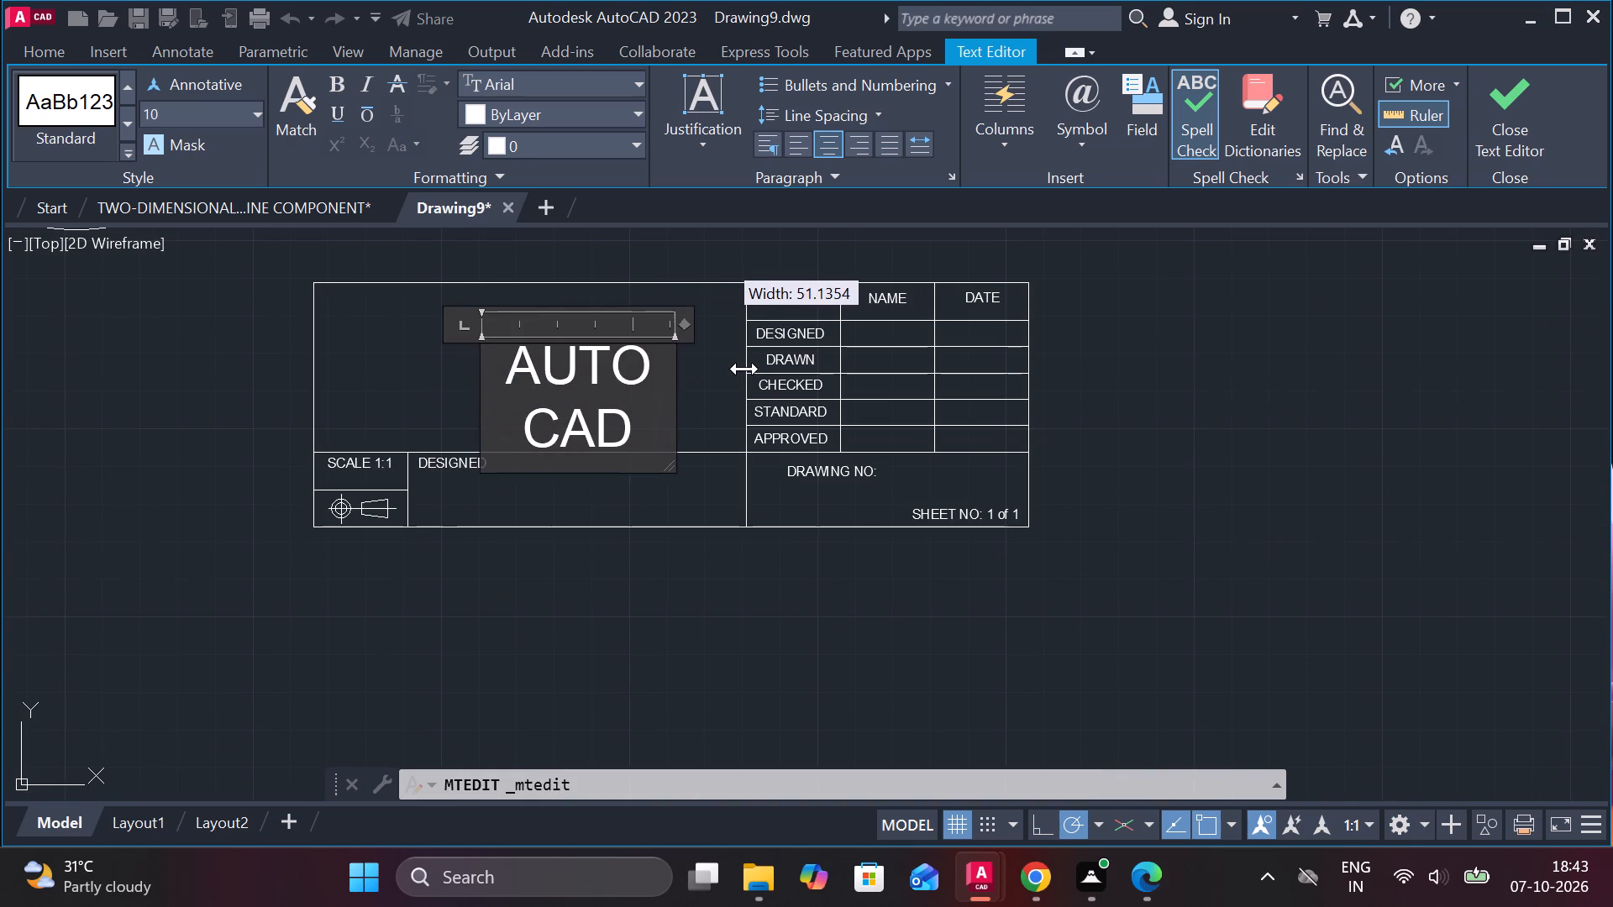
drag(744, 369, 760, 371)
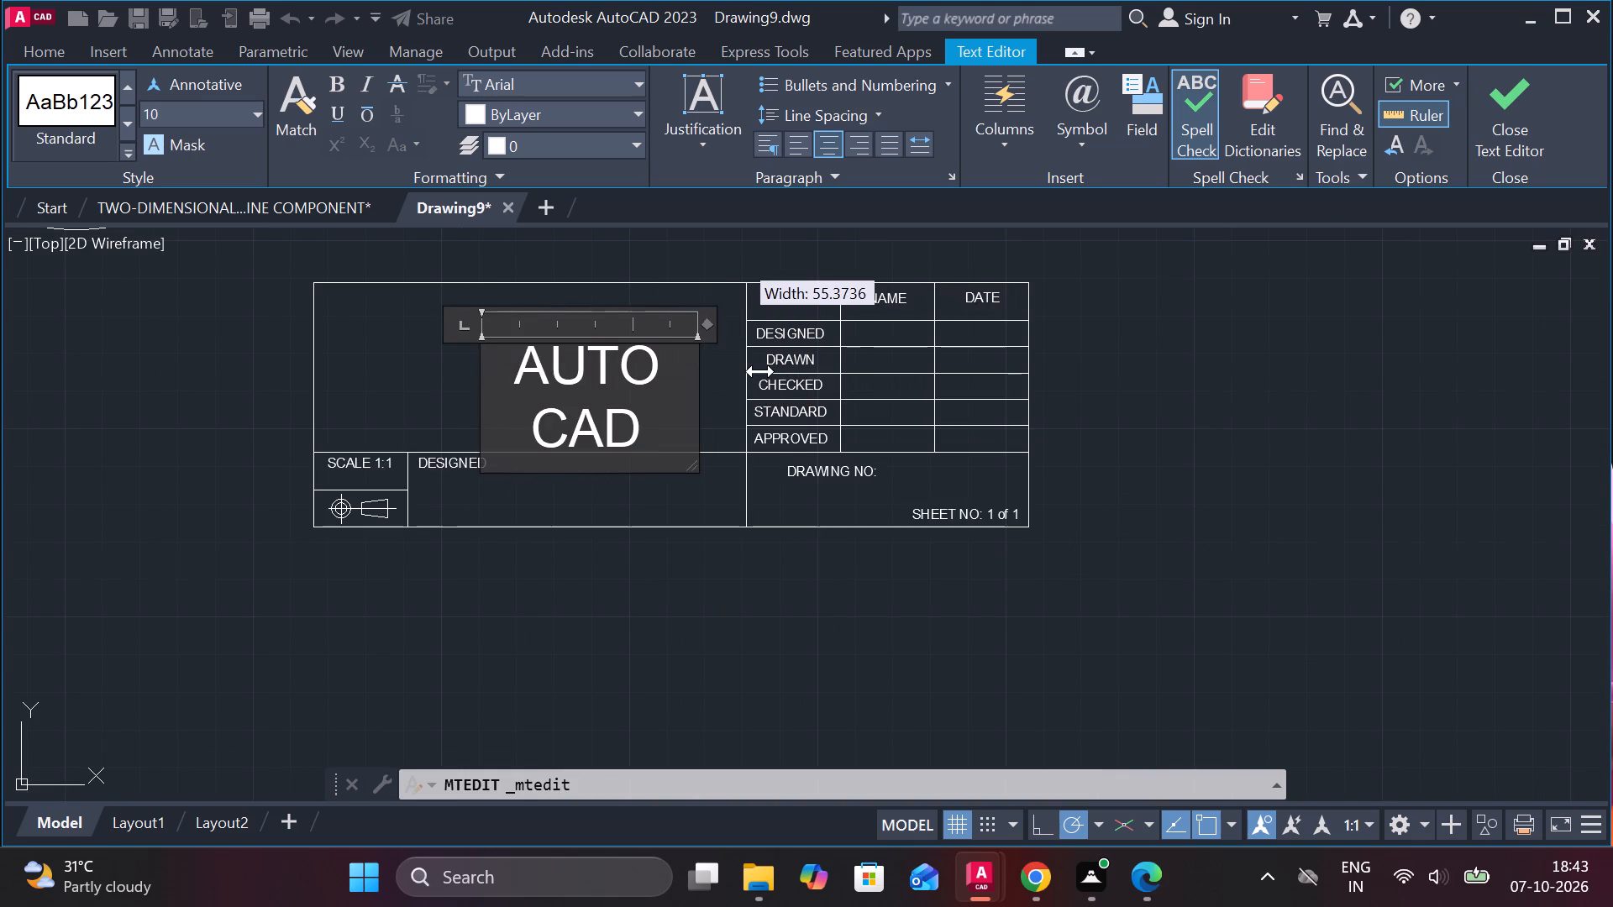
drag(760, 371, 843, 371)
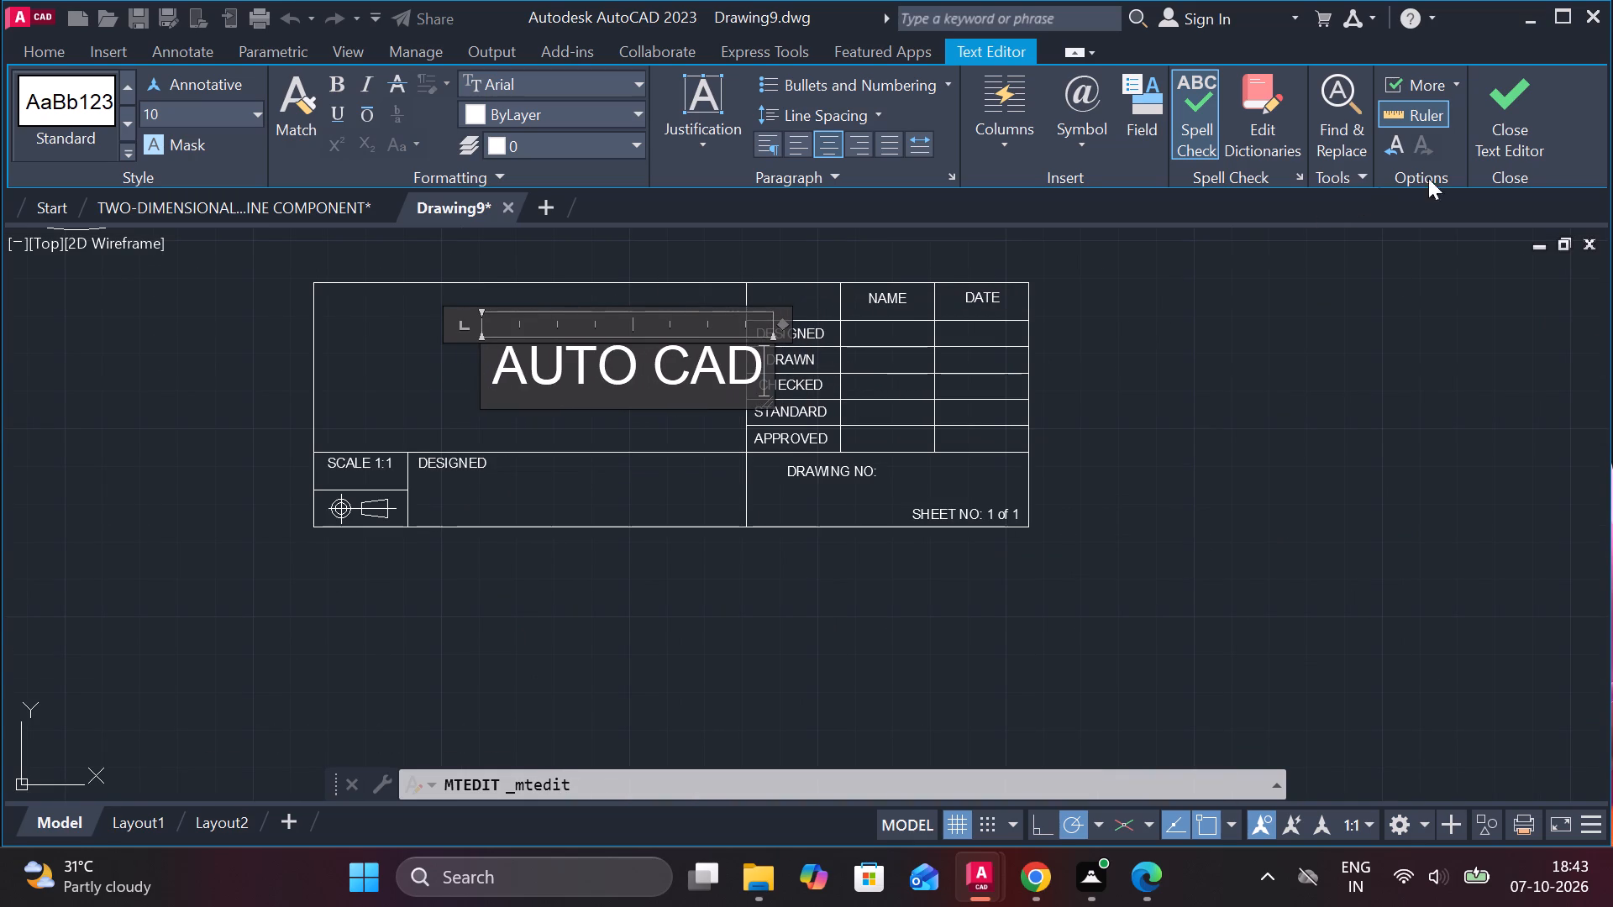
click(1523, 147)
Move the AUTO CAD text left so it sits roughly centred in the title block's large upper-left cell.
click(648, 357)
click(648, 357)
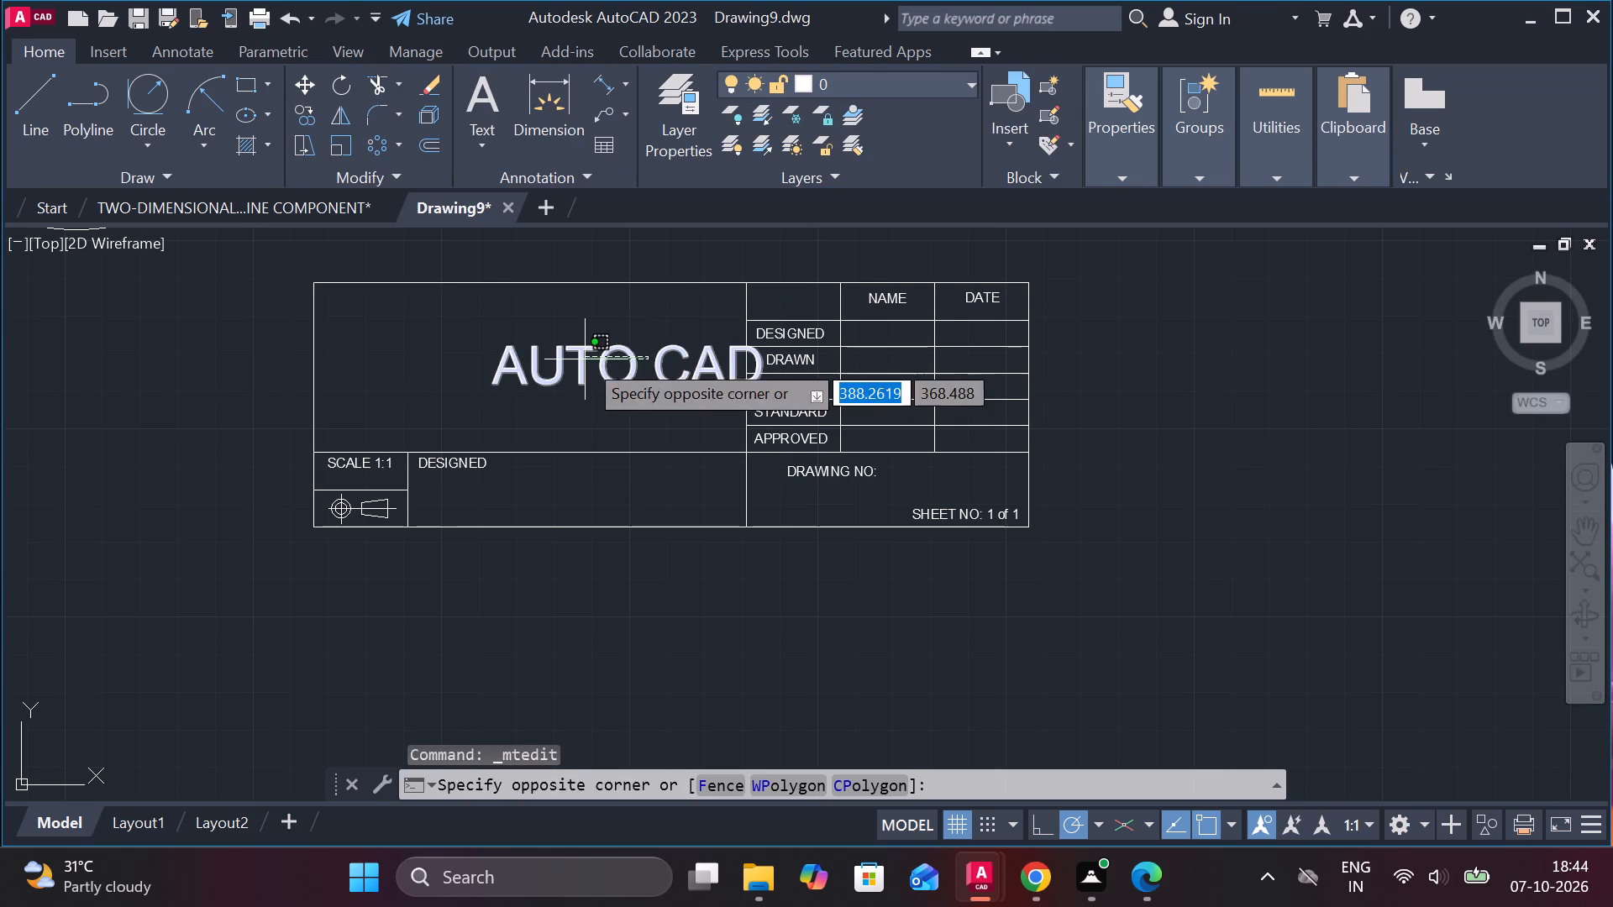
click(585, 359)
click(486, 344)
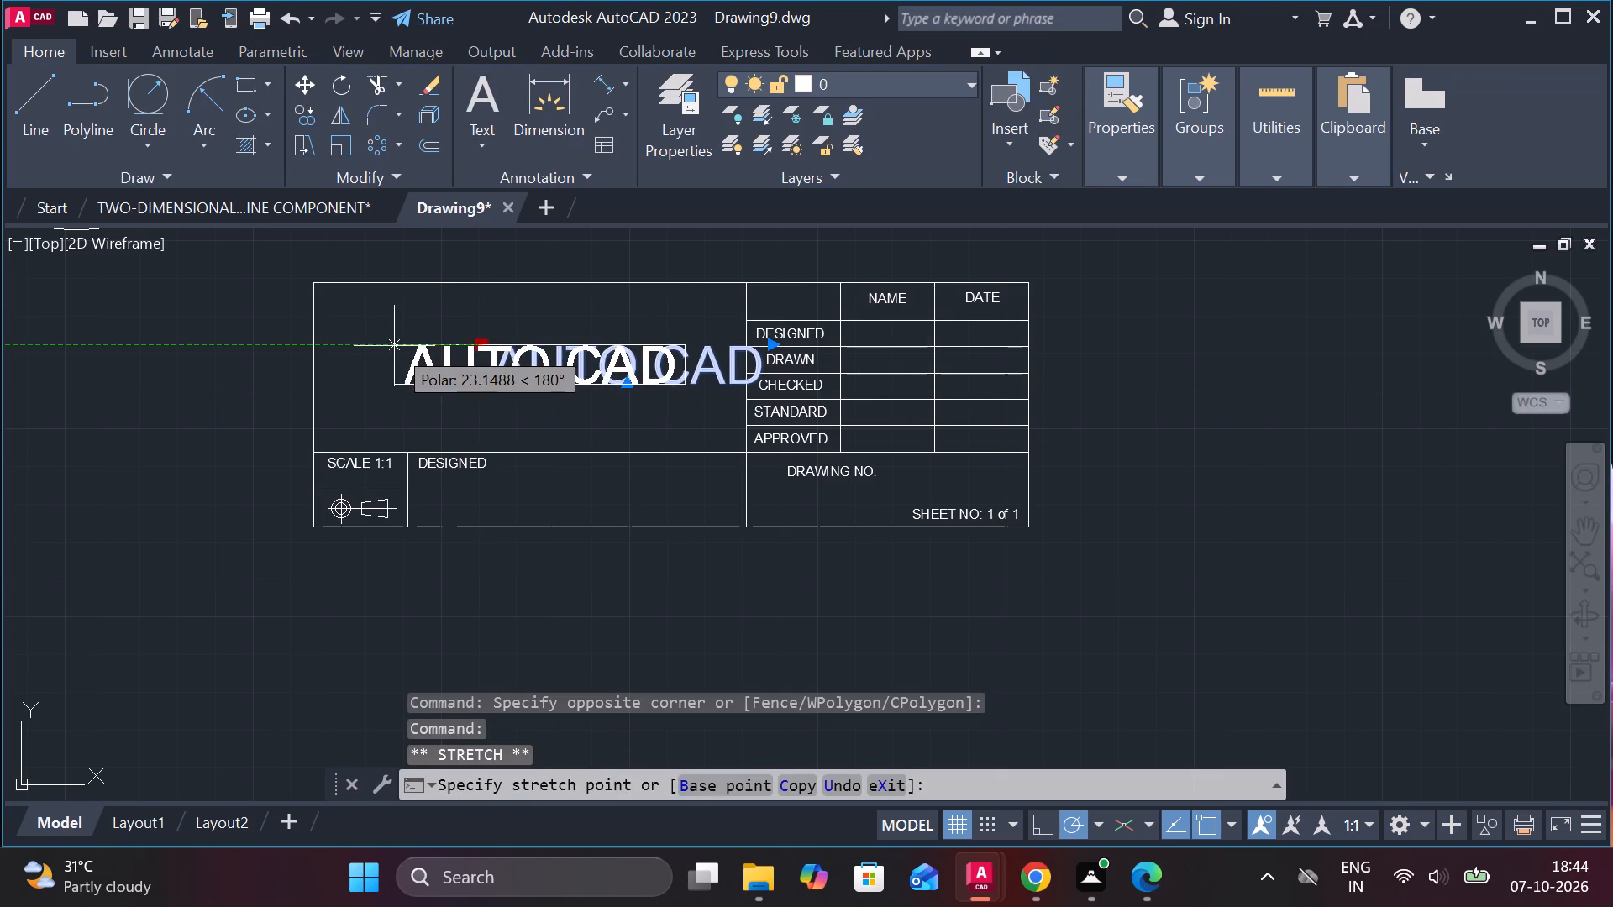
scroll(394, 346, up, 2)
click(336, 349)
scroll(336, 349, down, 2)
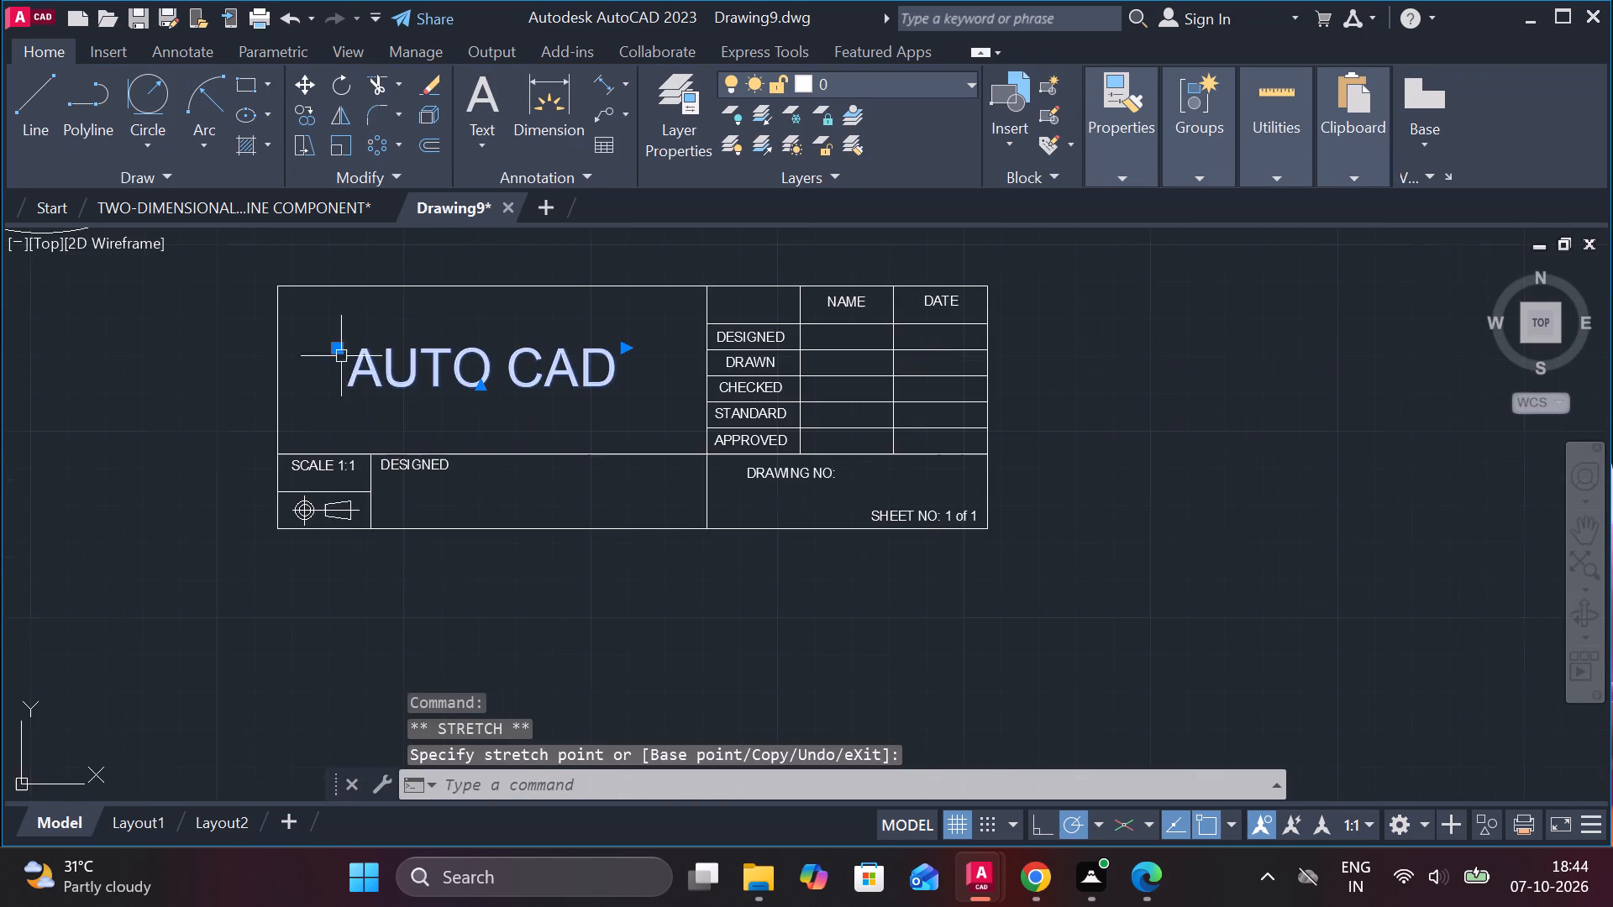
middle_drag(407, 390, 688, 480)
key(Escape)
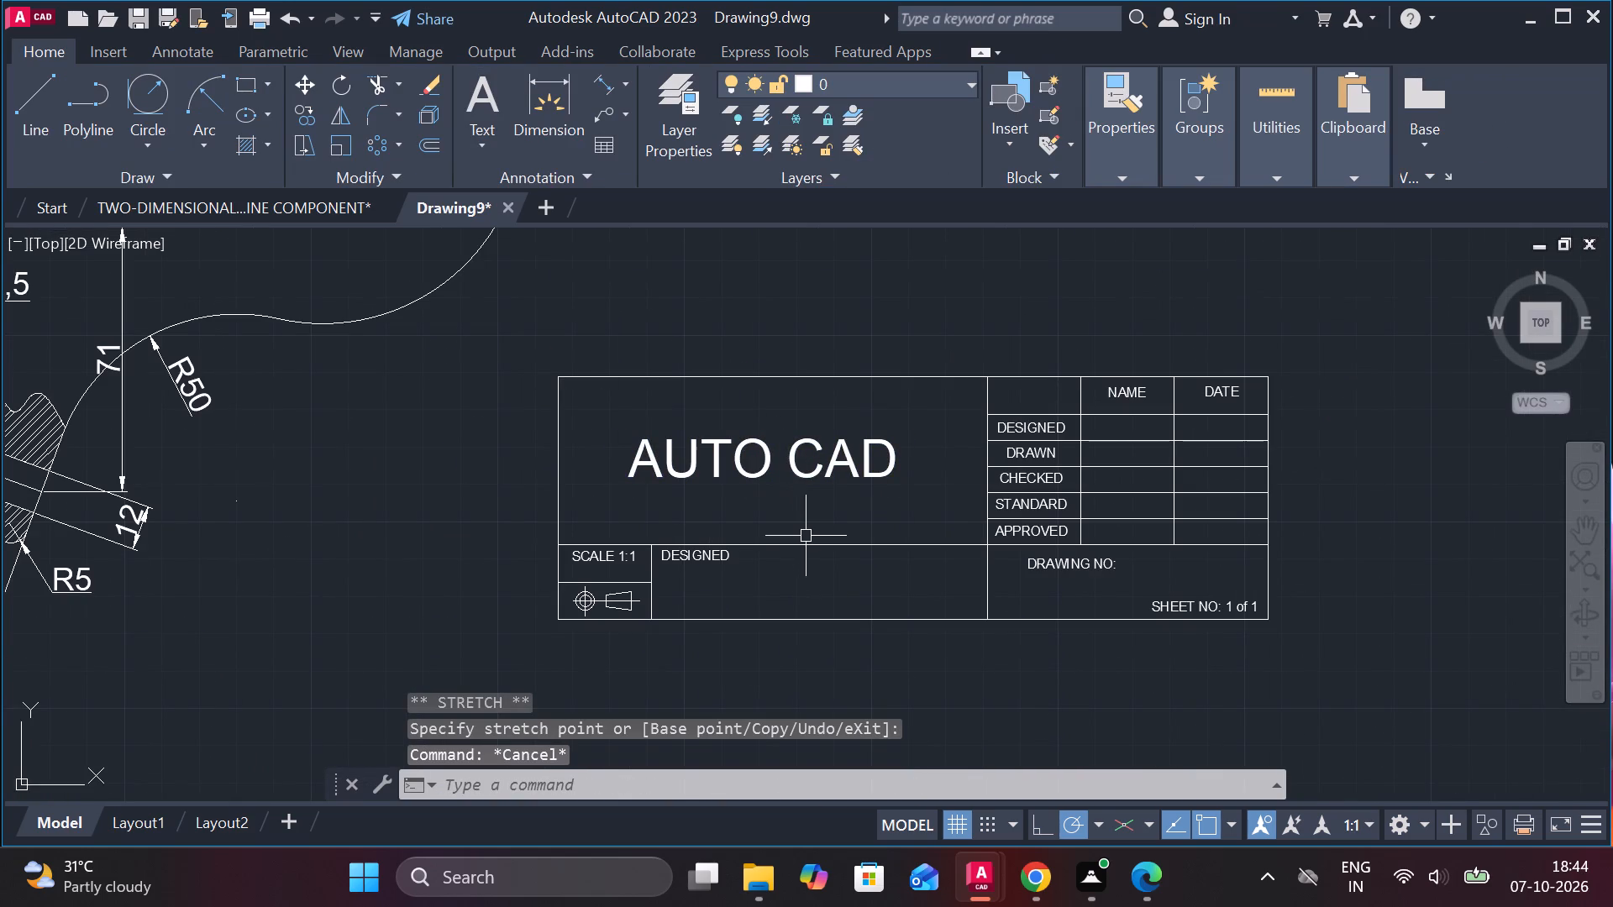
Replace the DESIGNED text in the cell beside SCALE 1:1 with TITLE.
scroll(660, 579, up, 2)
double_click(672, 526)
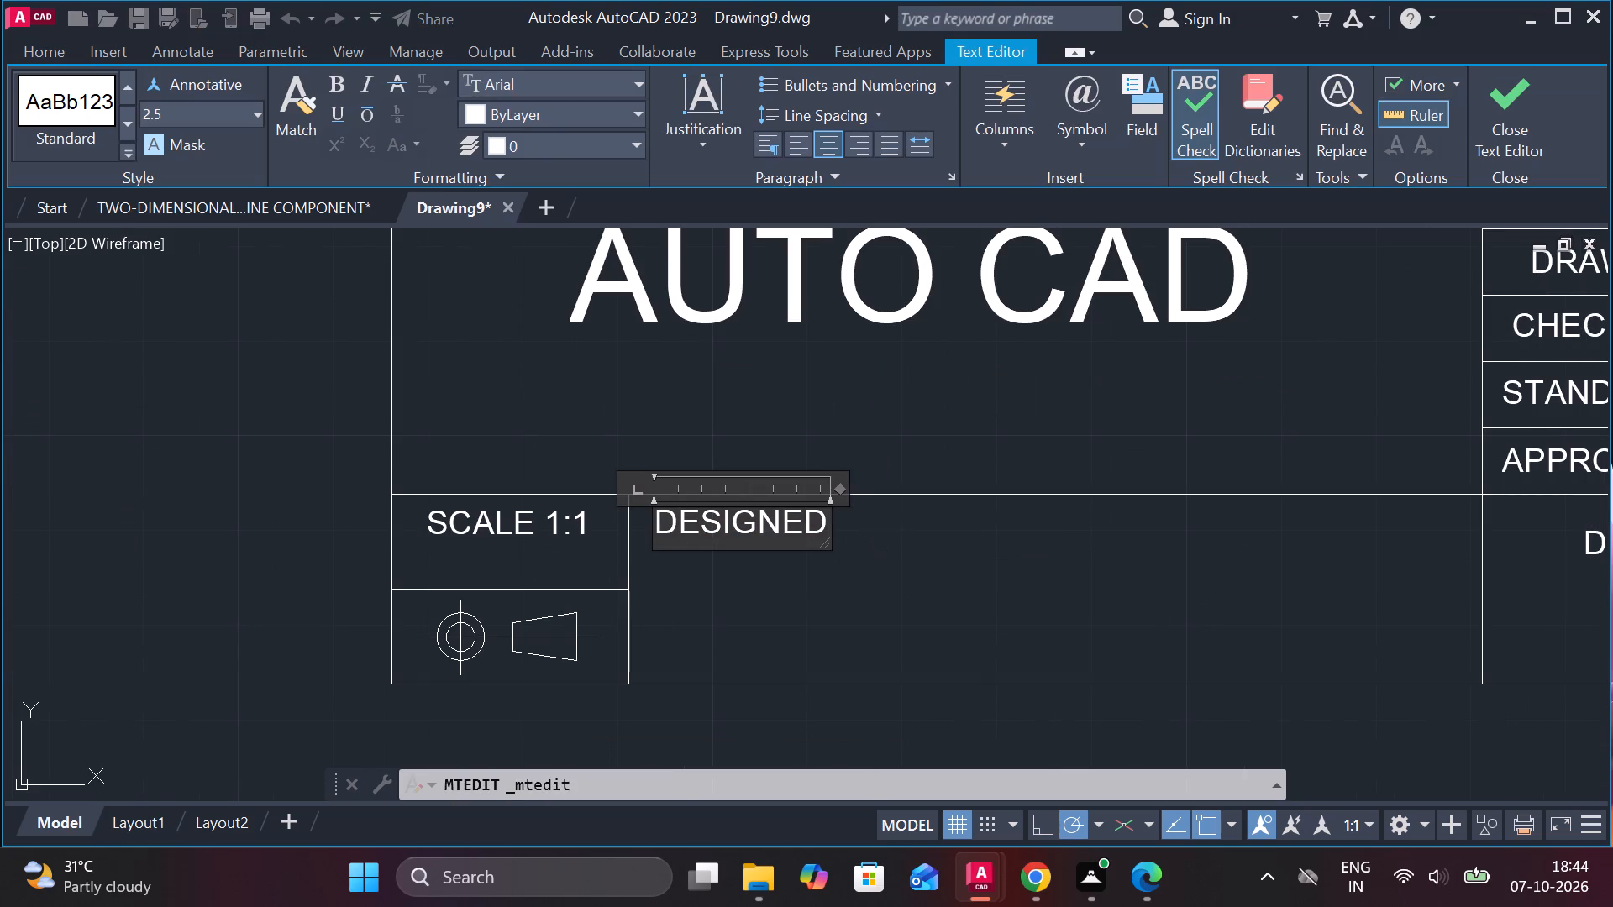
drag(822, 517, 650, 538)
text(TI)
text(TL)
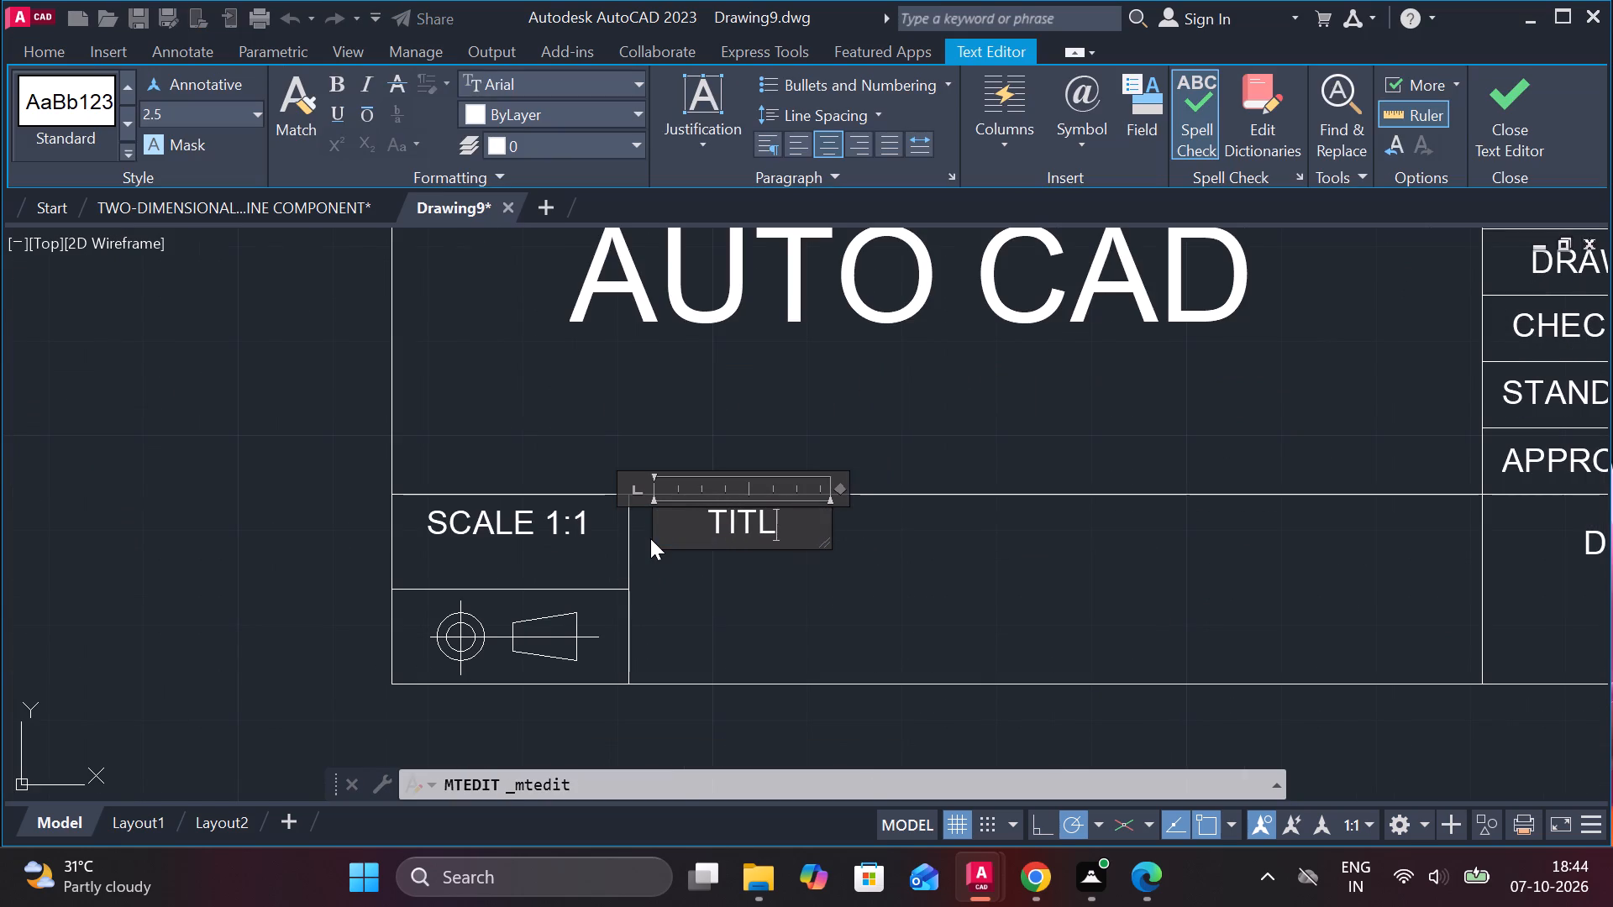
key(e)
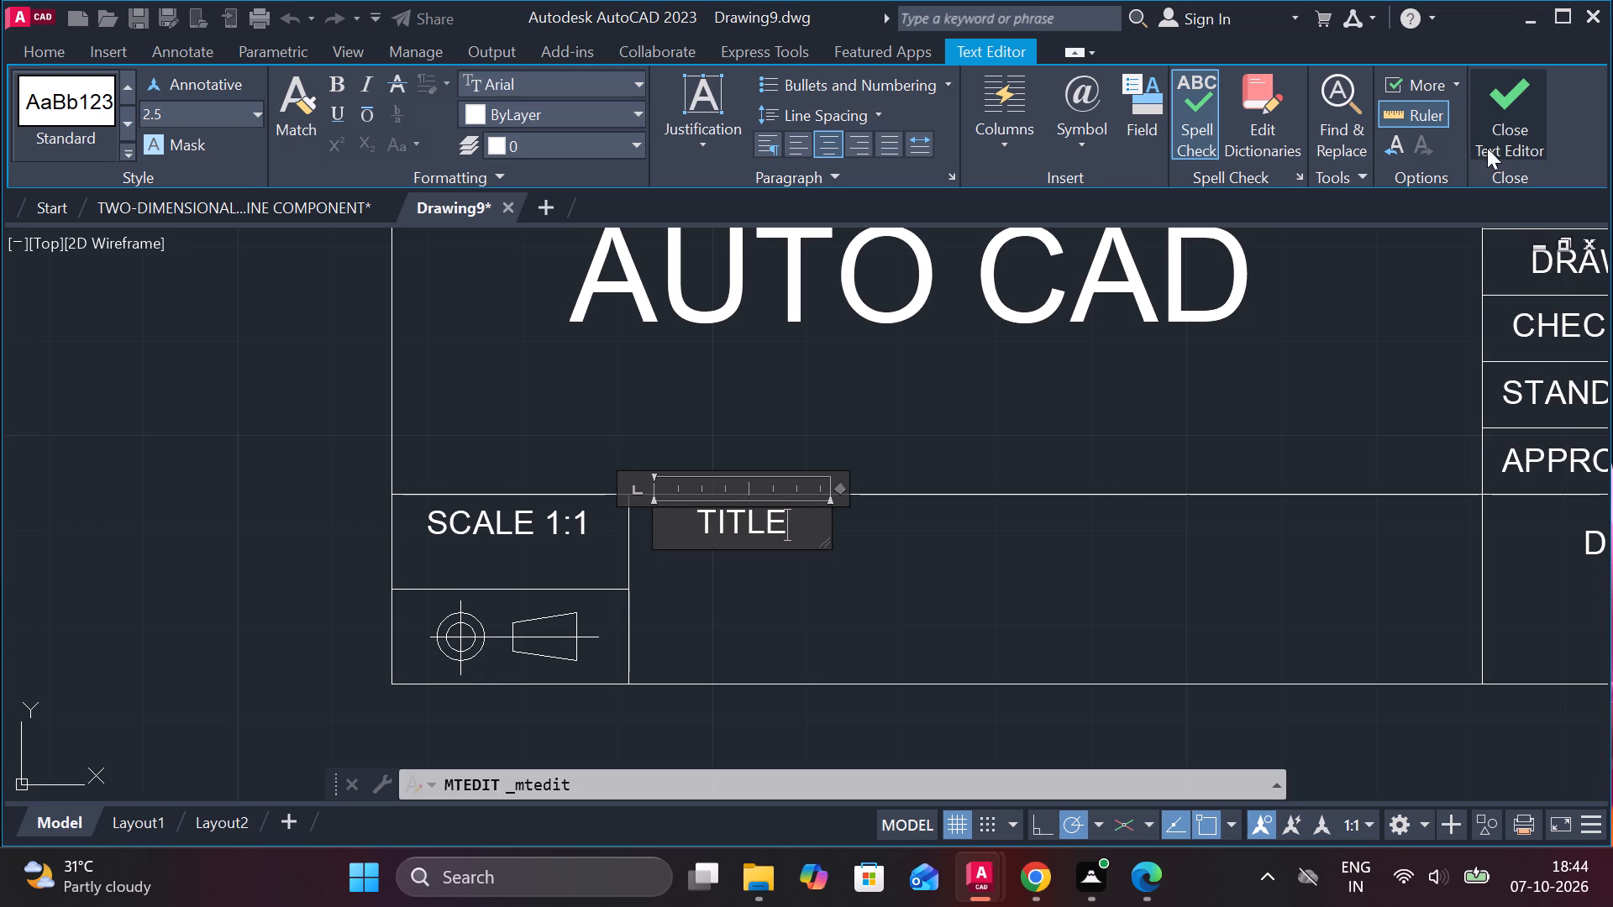
click(1501, 137)
Copy the TITLE text and paste the copy just below it in the same cell, slightly to the right.
scroll(771, 579, down, 1)
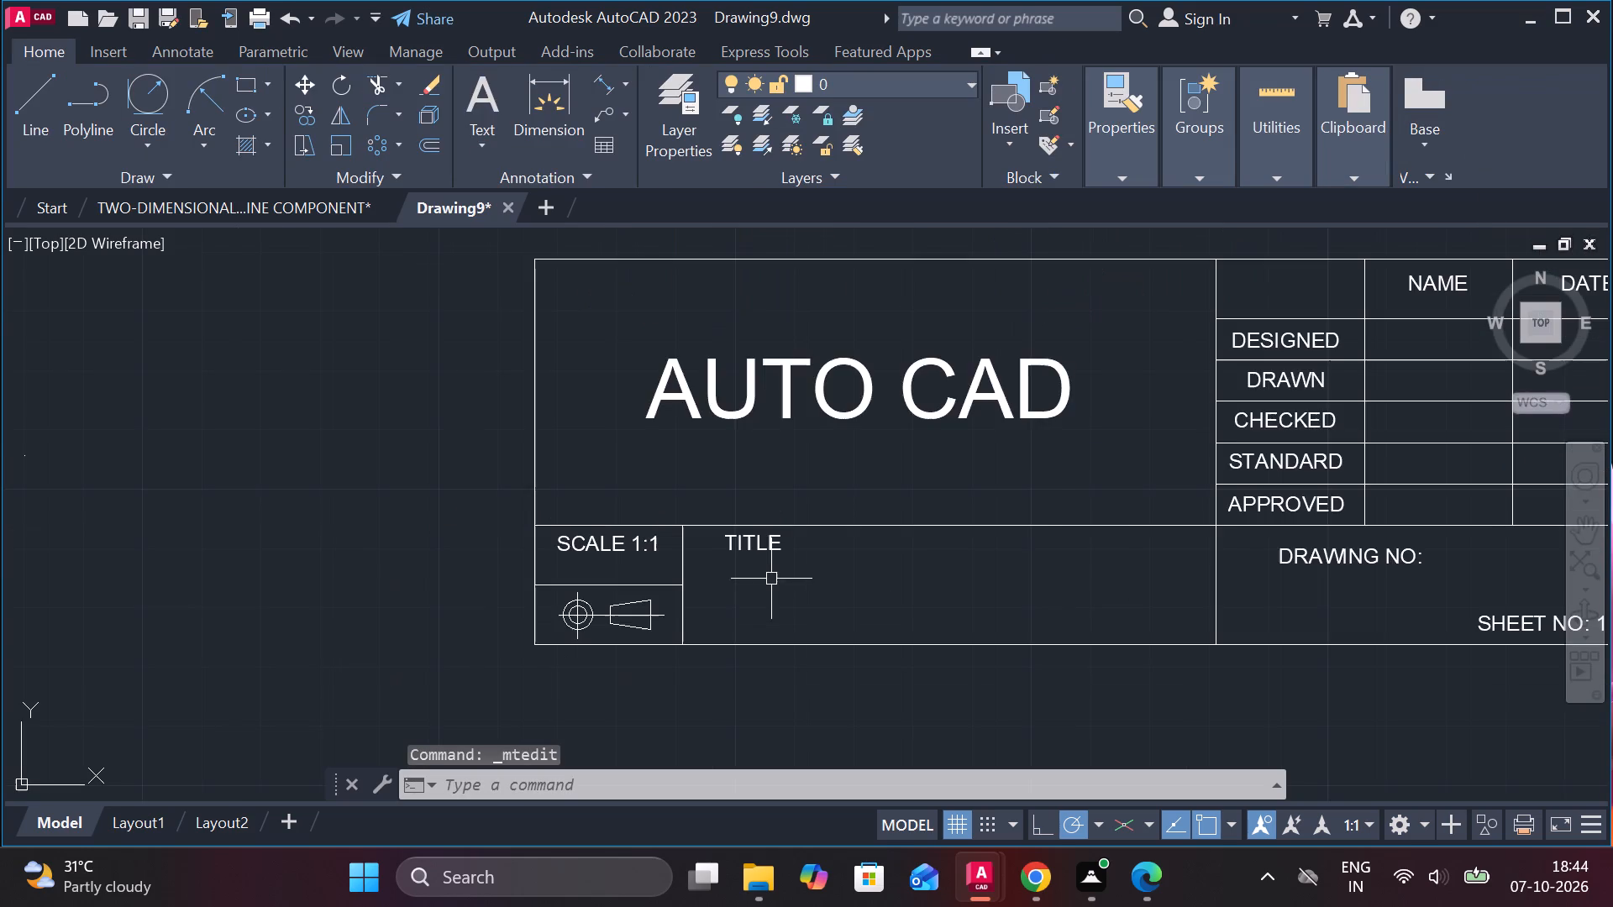
scroll(771, 579, down, 2)
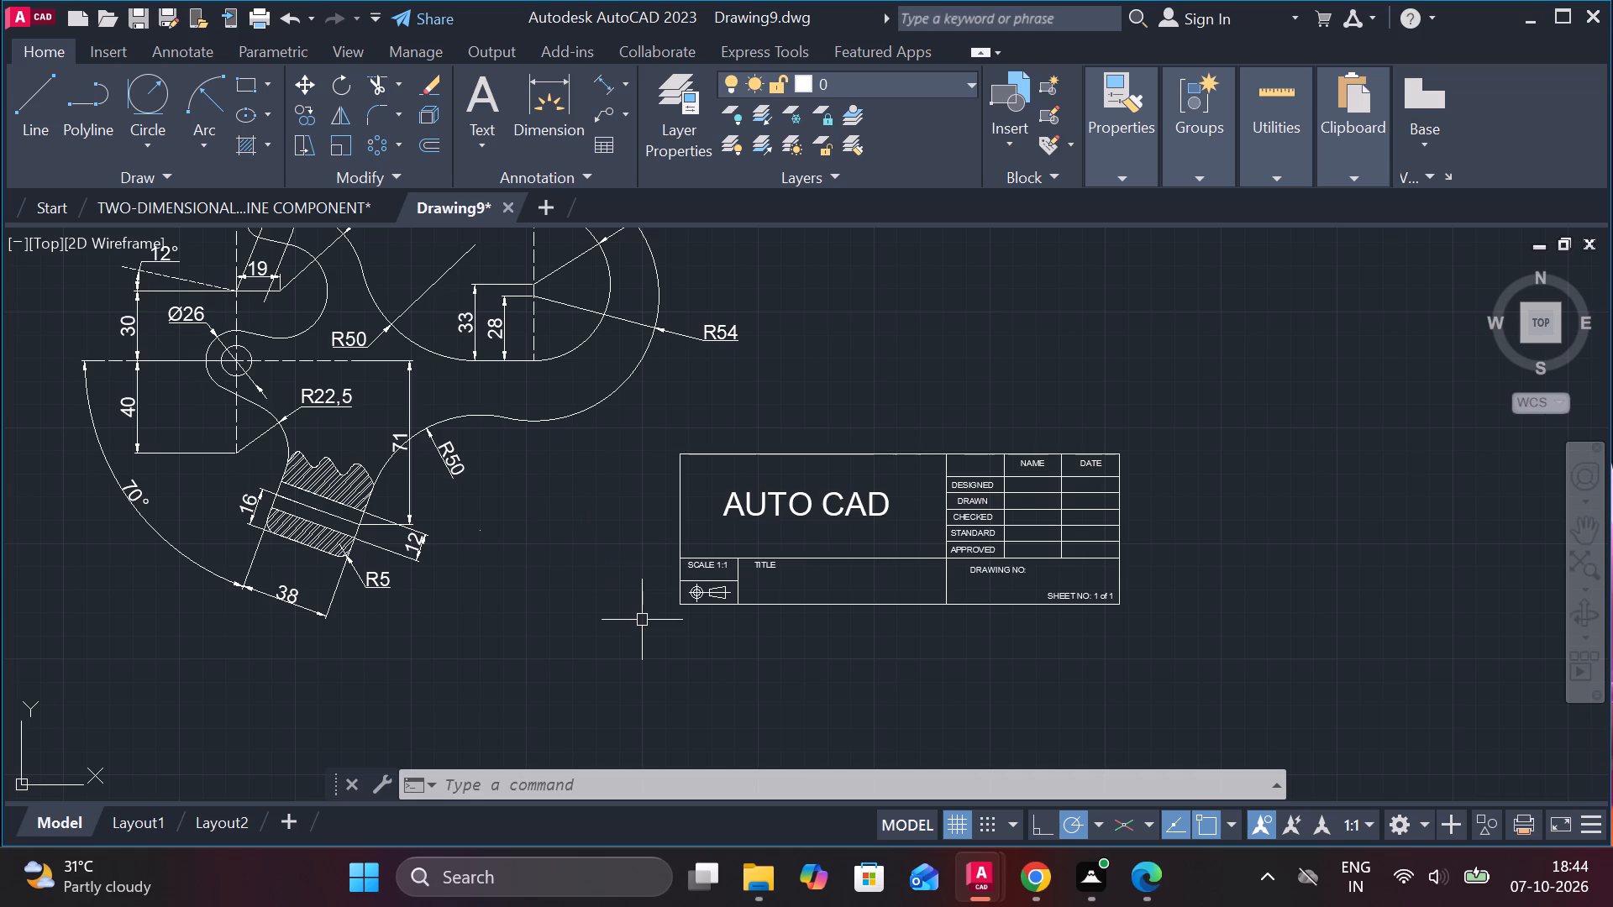
scroll(710, 624, up, 1)
scroll(779, 560, up, 1)
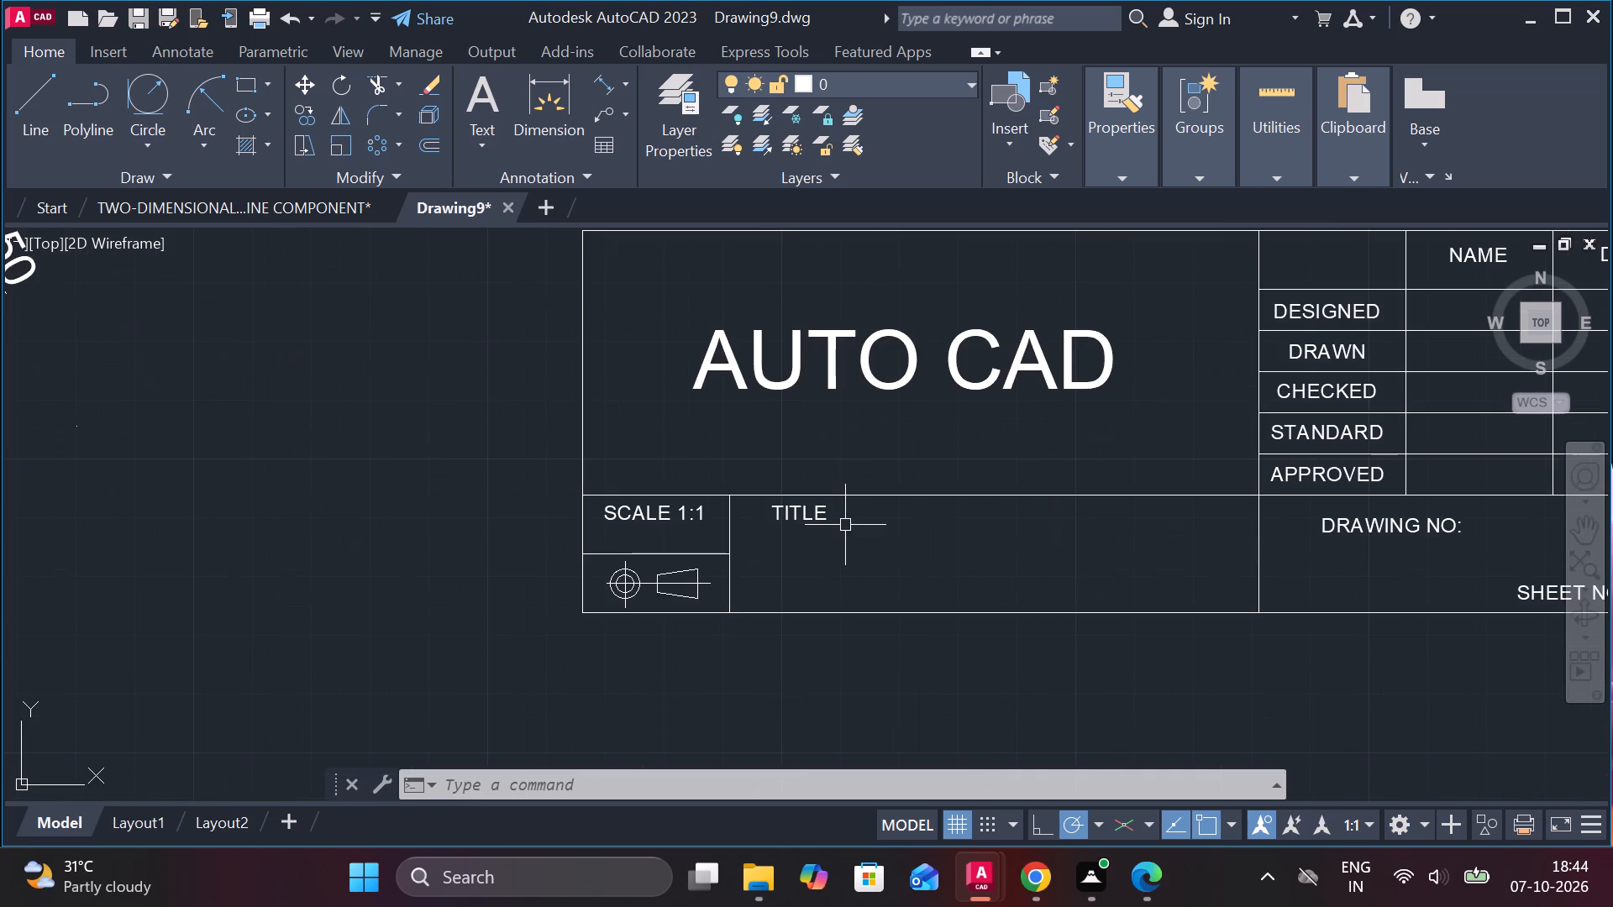
click(812, 522)
key(ctrl+c)
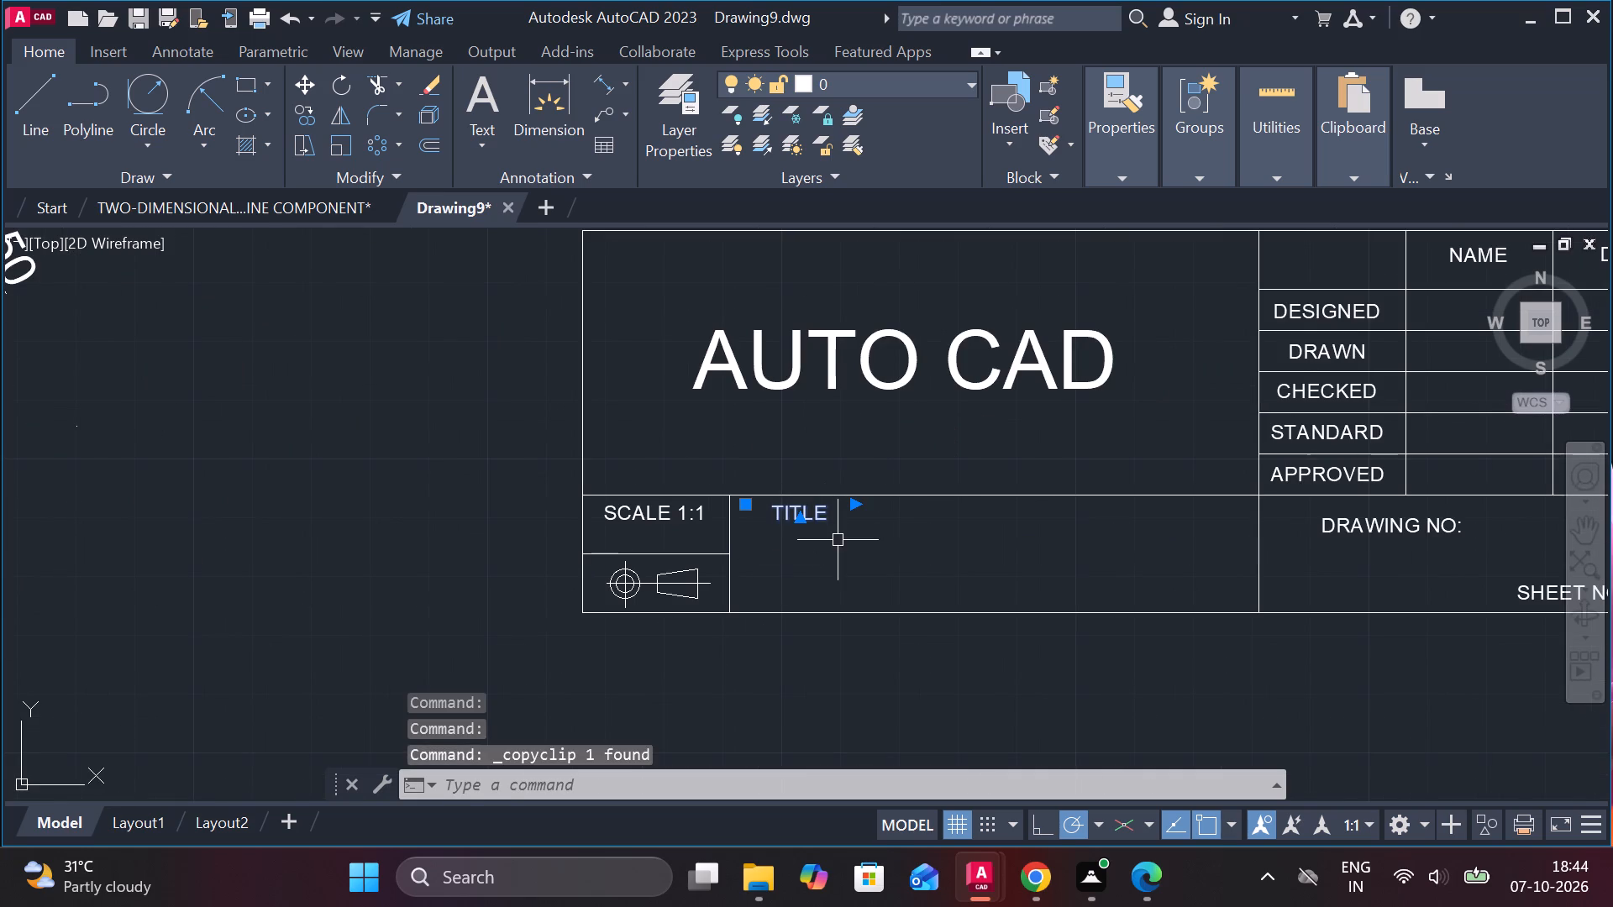
key(ctrl+v)
scroll(817, 550, up, 2)
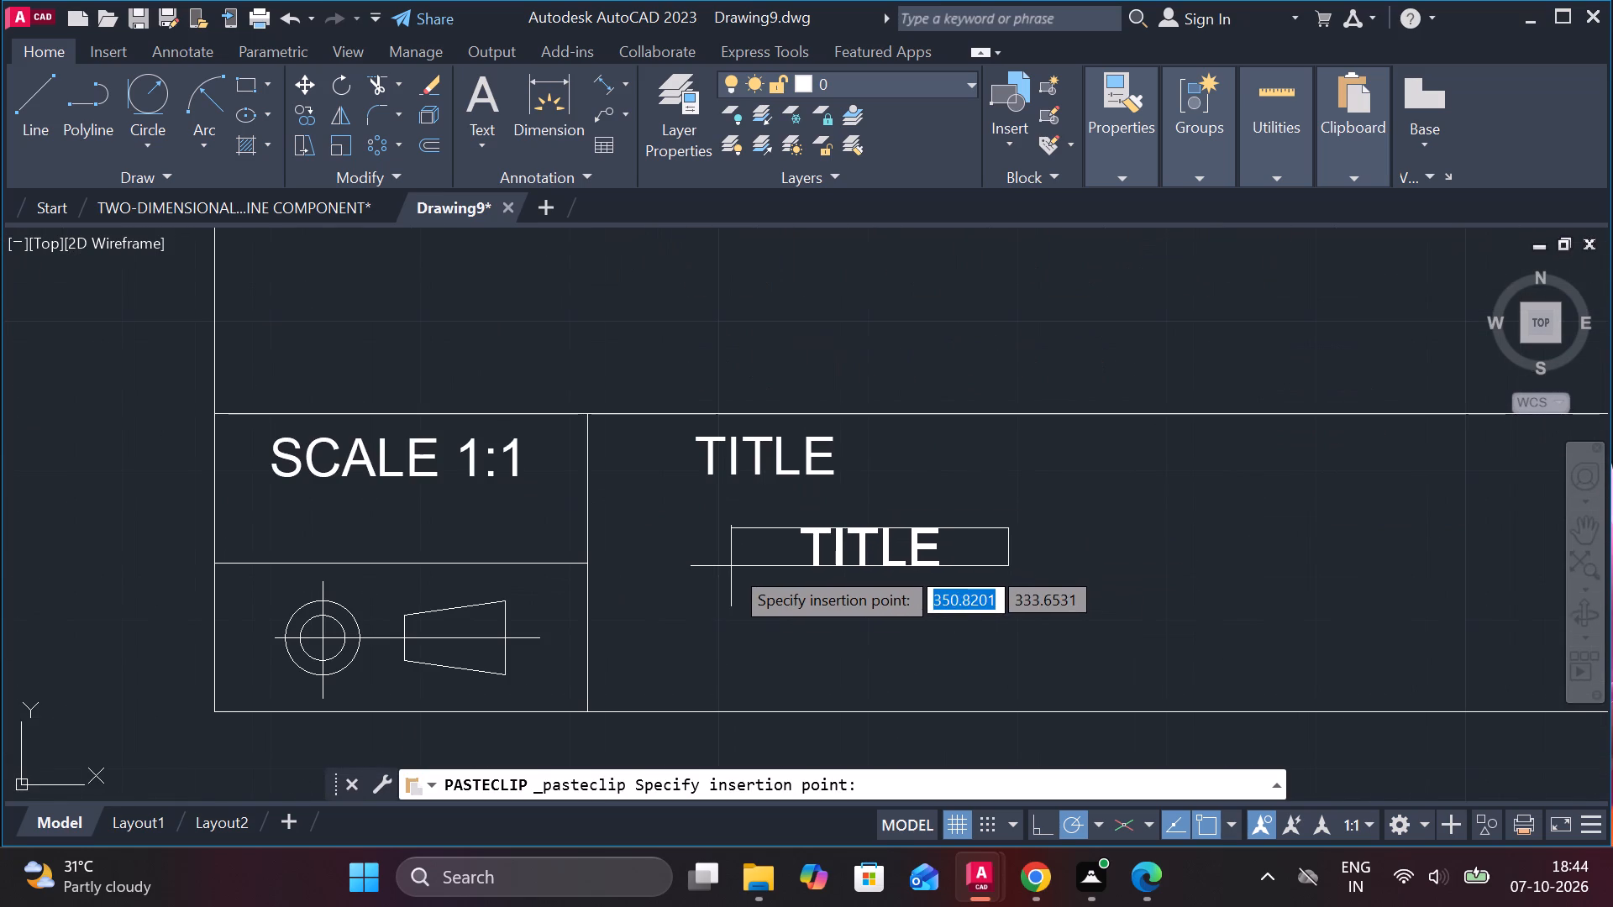
click(703, 560)
Replace the lower TITLE copy's wording with HOOK-SHAPED COMPONENT, correct the spelling of the second word, and finish the text edit.
scroll(759, 540, up, 2)
double_click(839, 541)
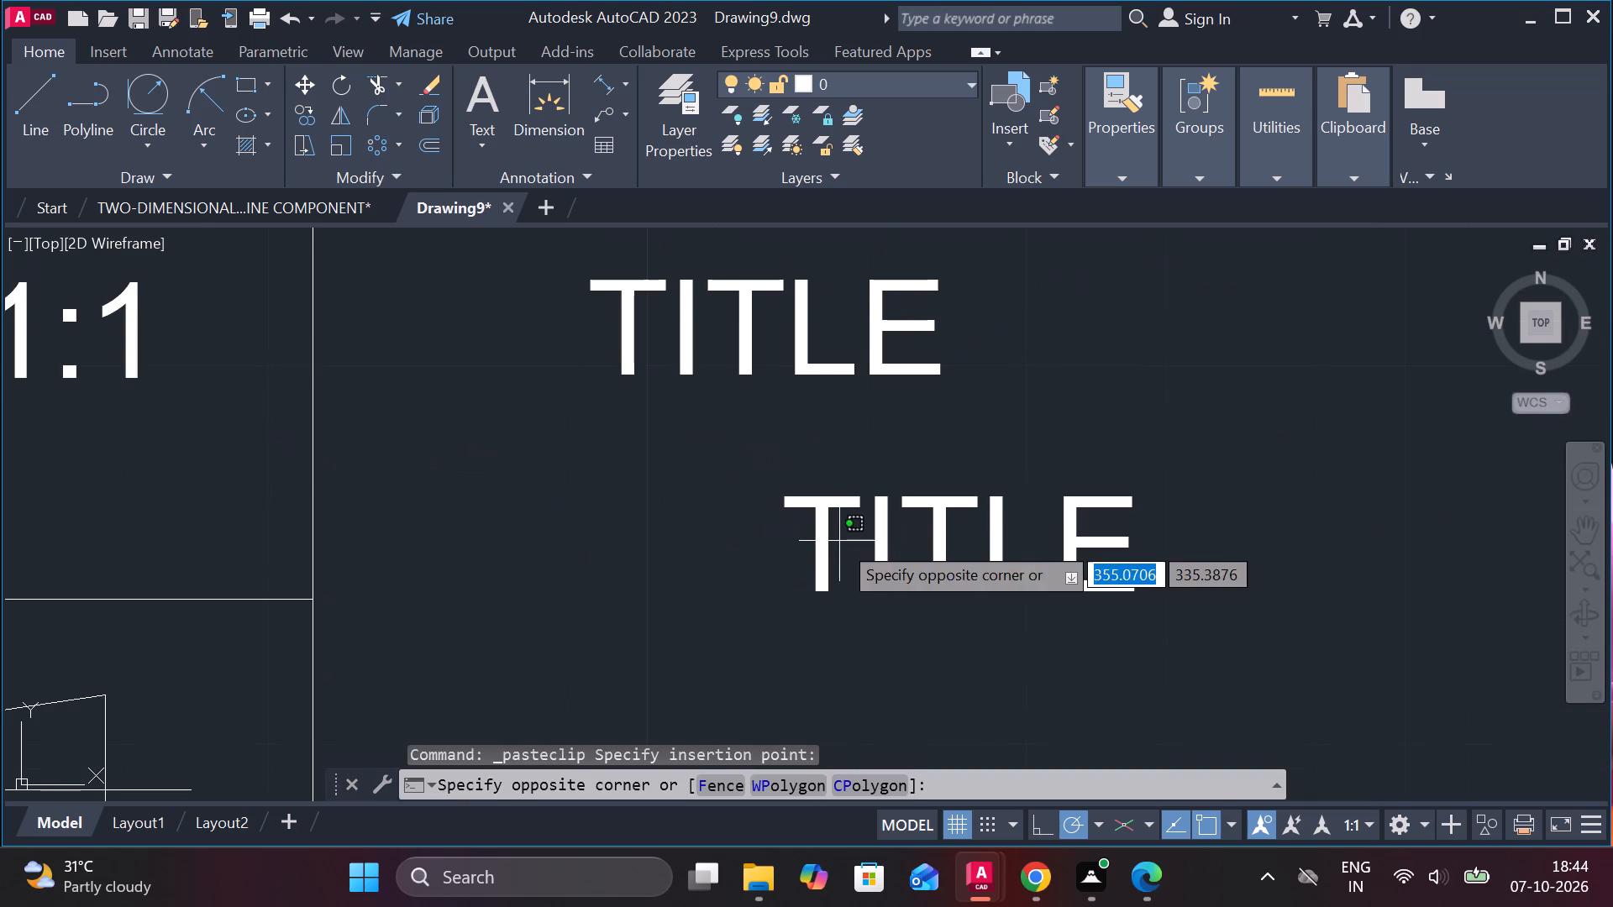
click(905, 535)
double_click(932, 510)
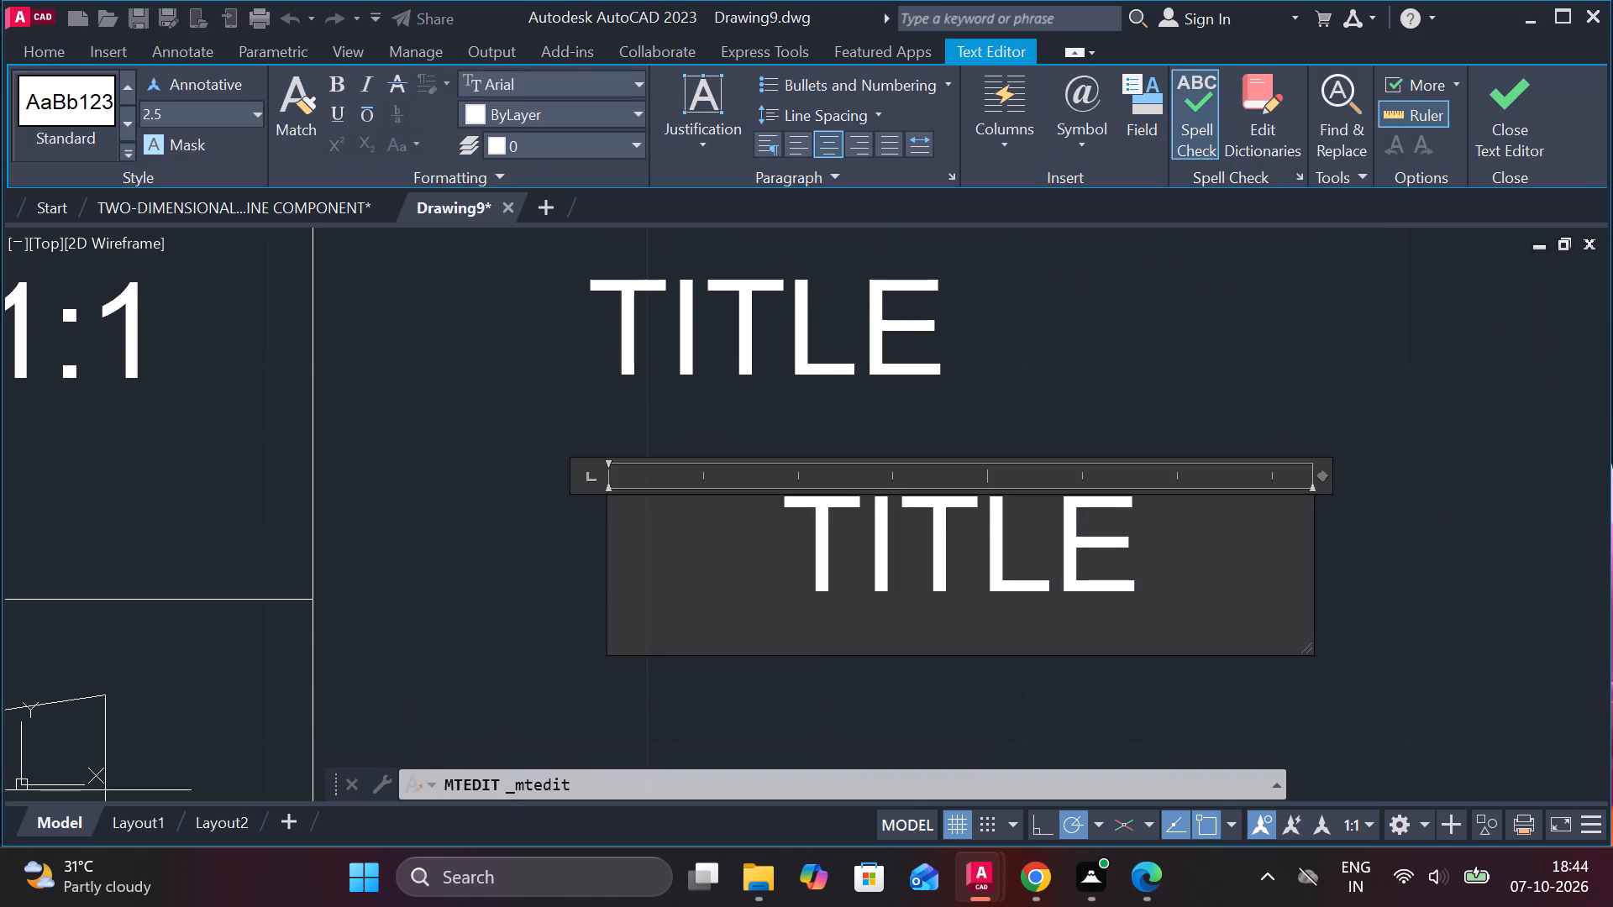
click(1135, 529)
key(BackSpace)
key(BackSpace)
key(BackSpace)
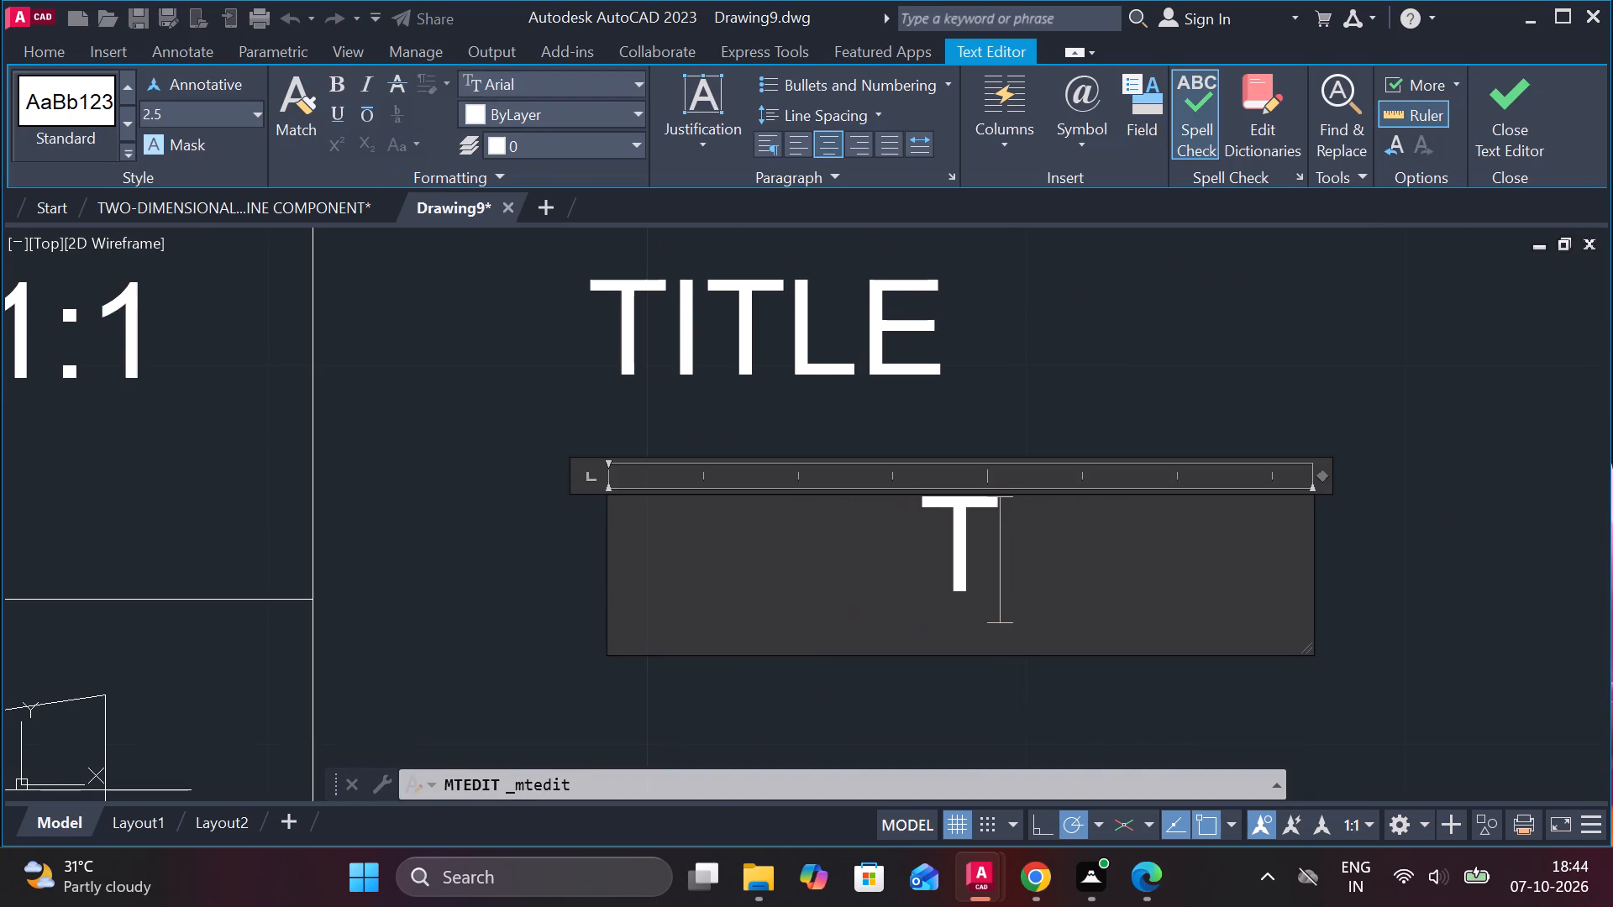
key(BackSpace)
key(BackSpace)
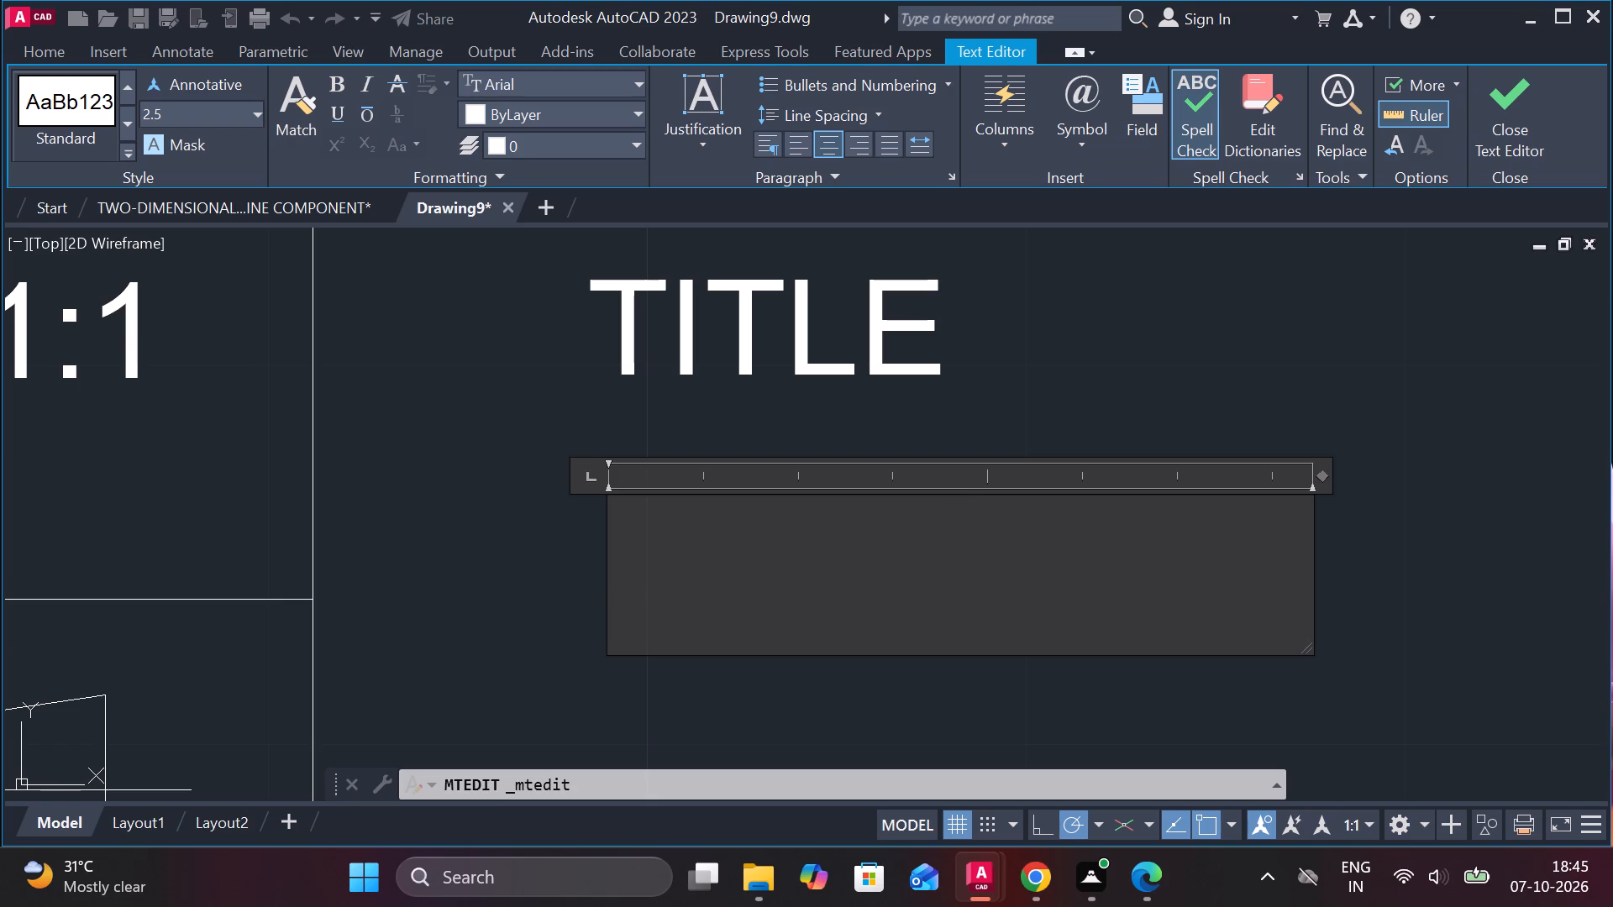
key(h)
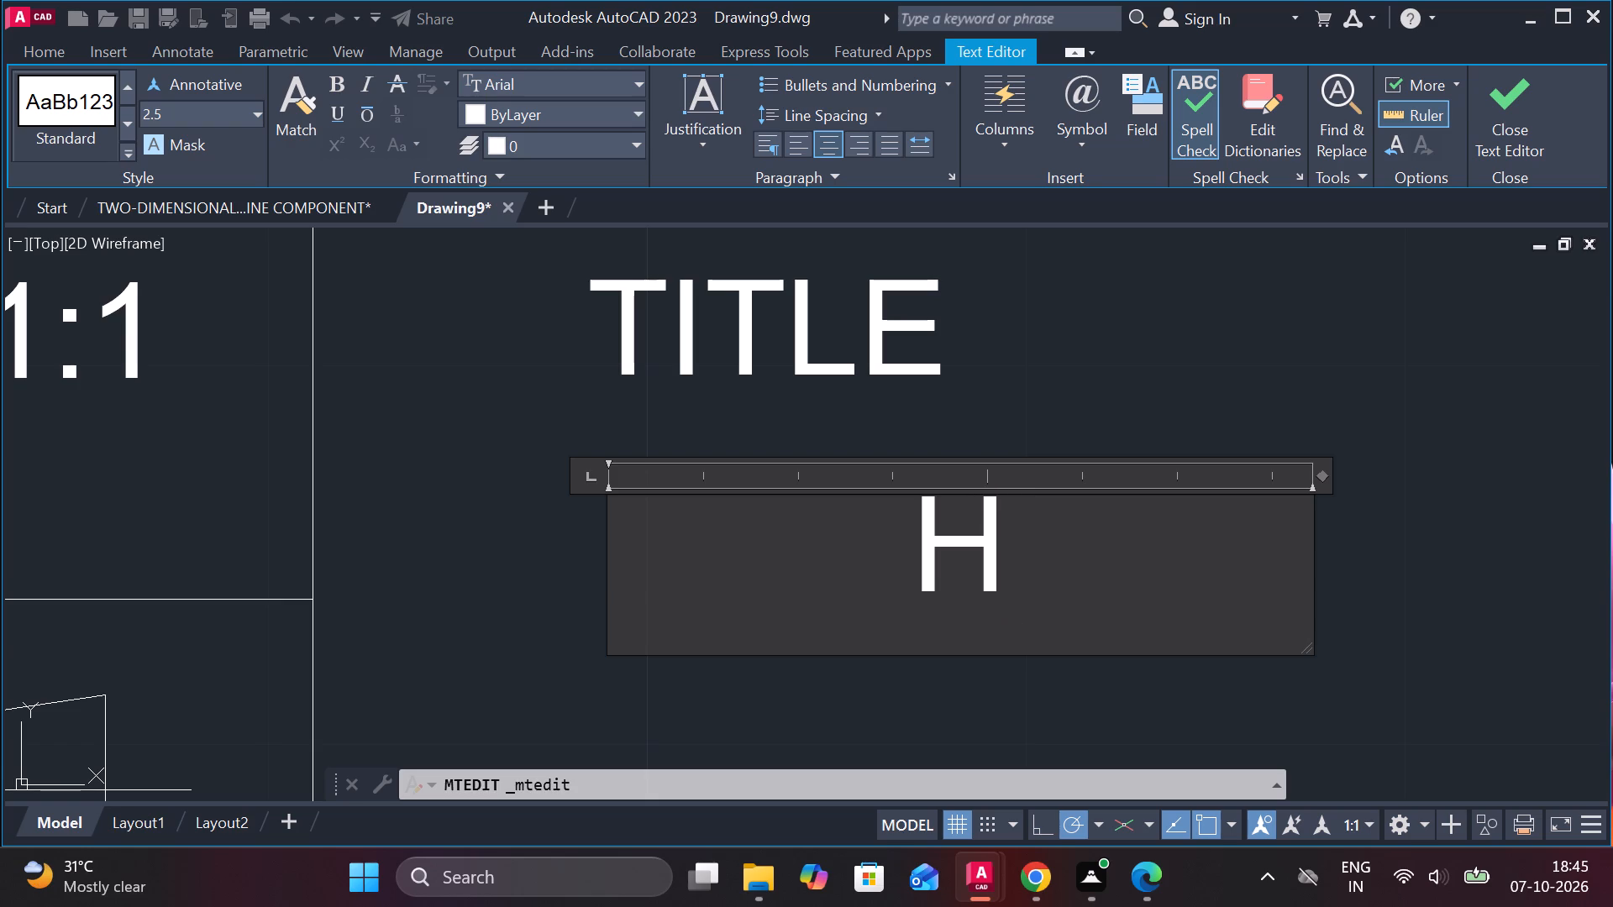
text(OOK)
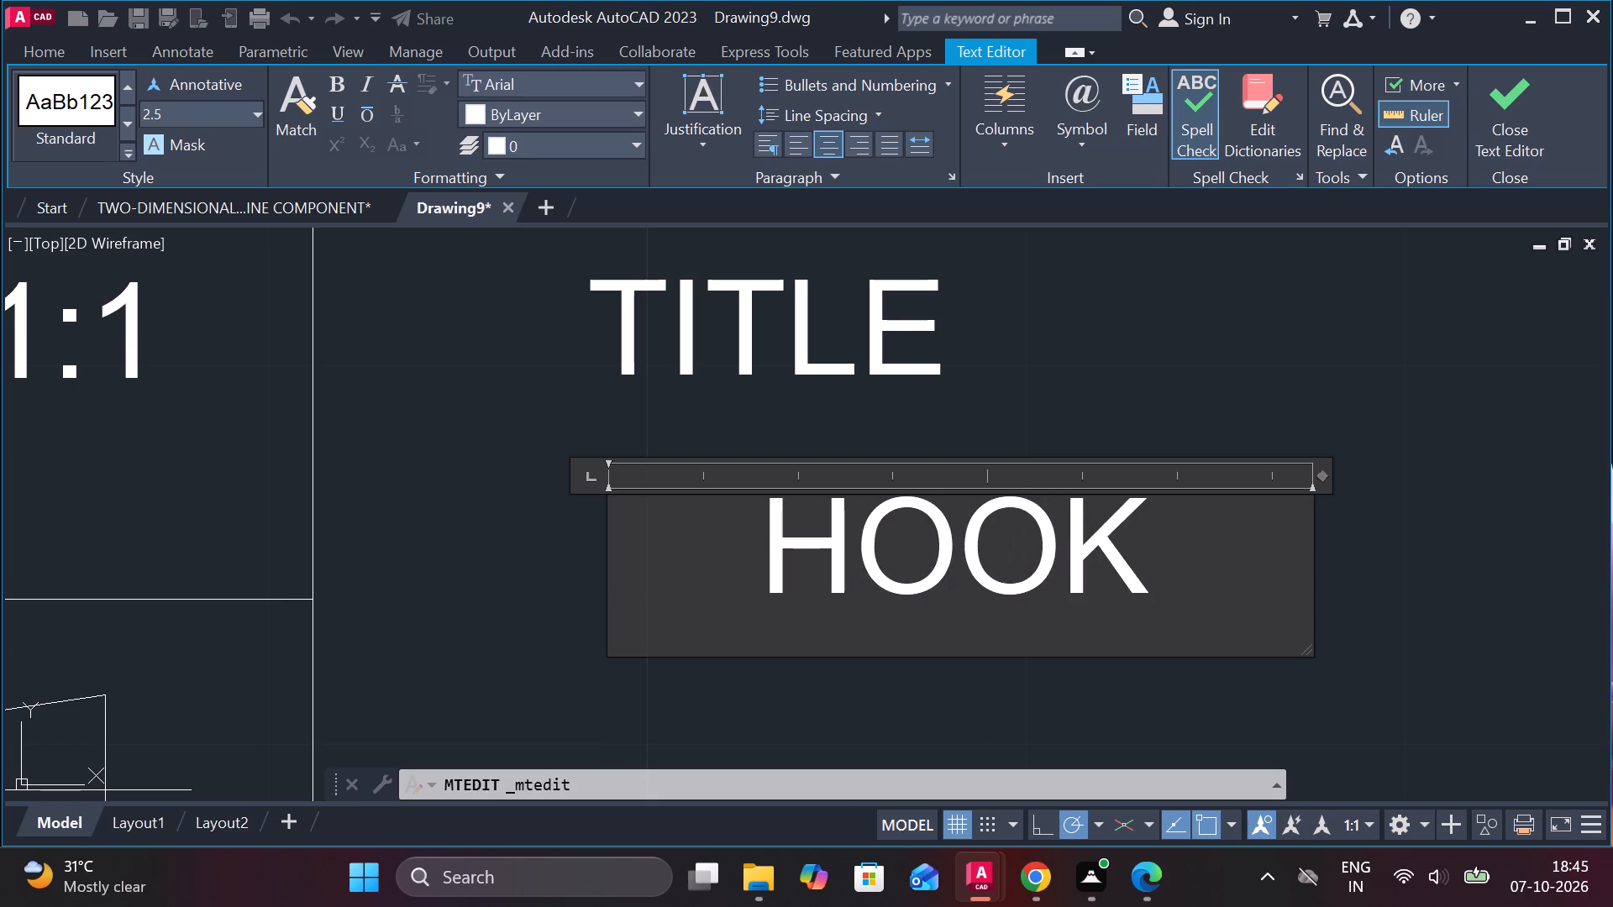
key(minus)
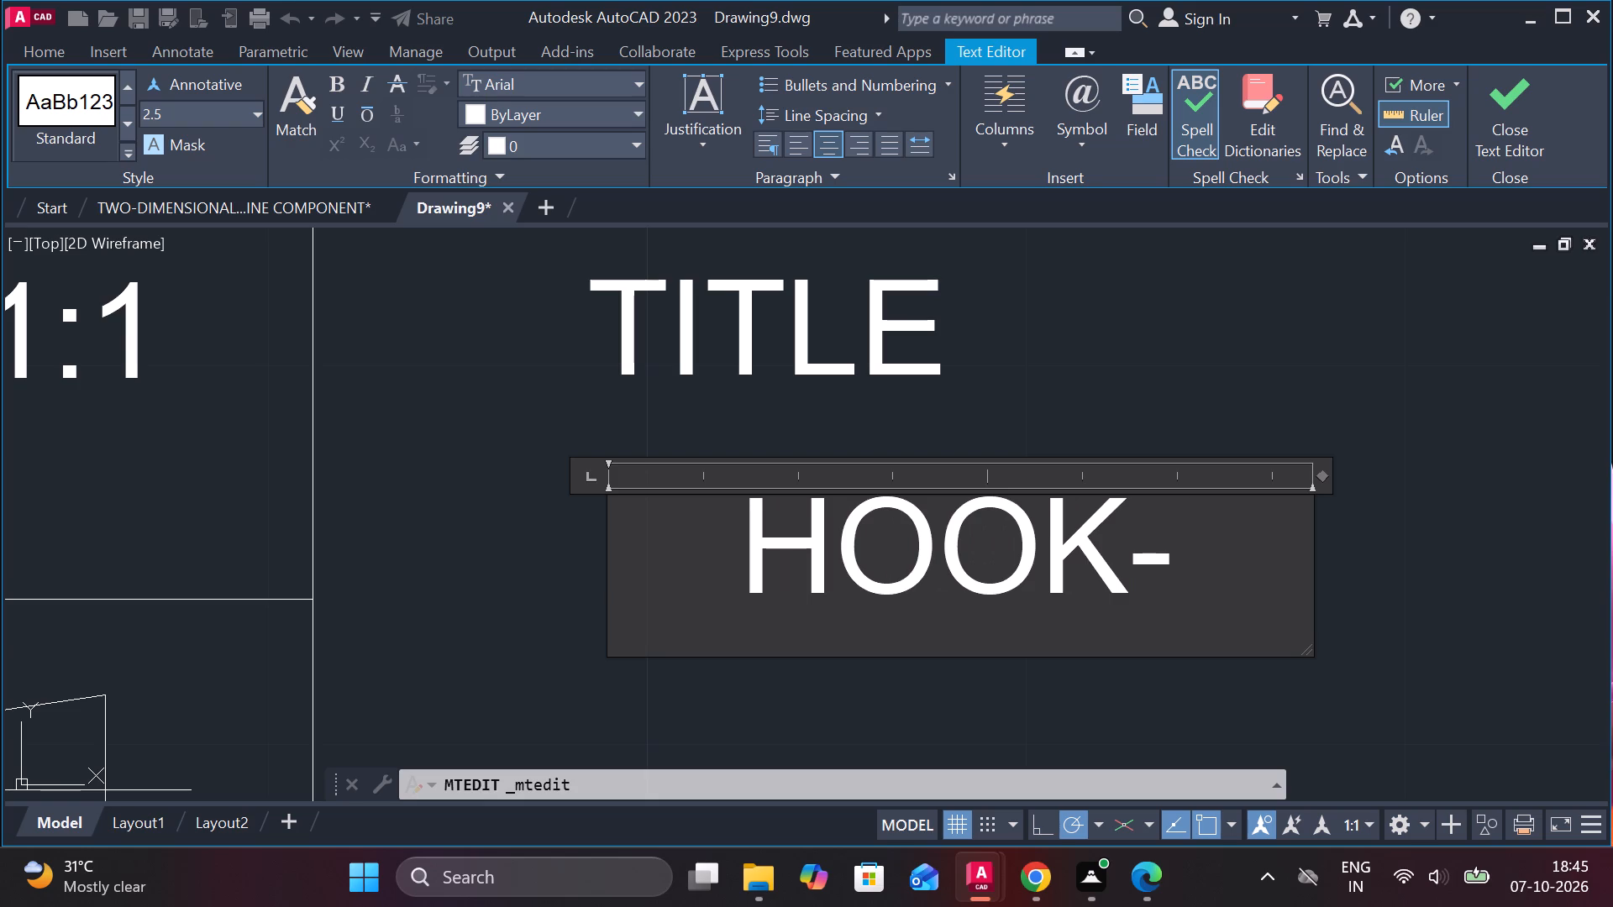
text(SHA)
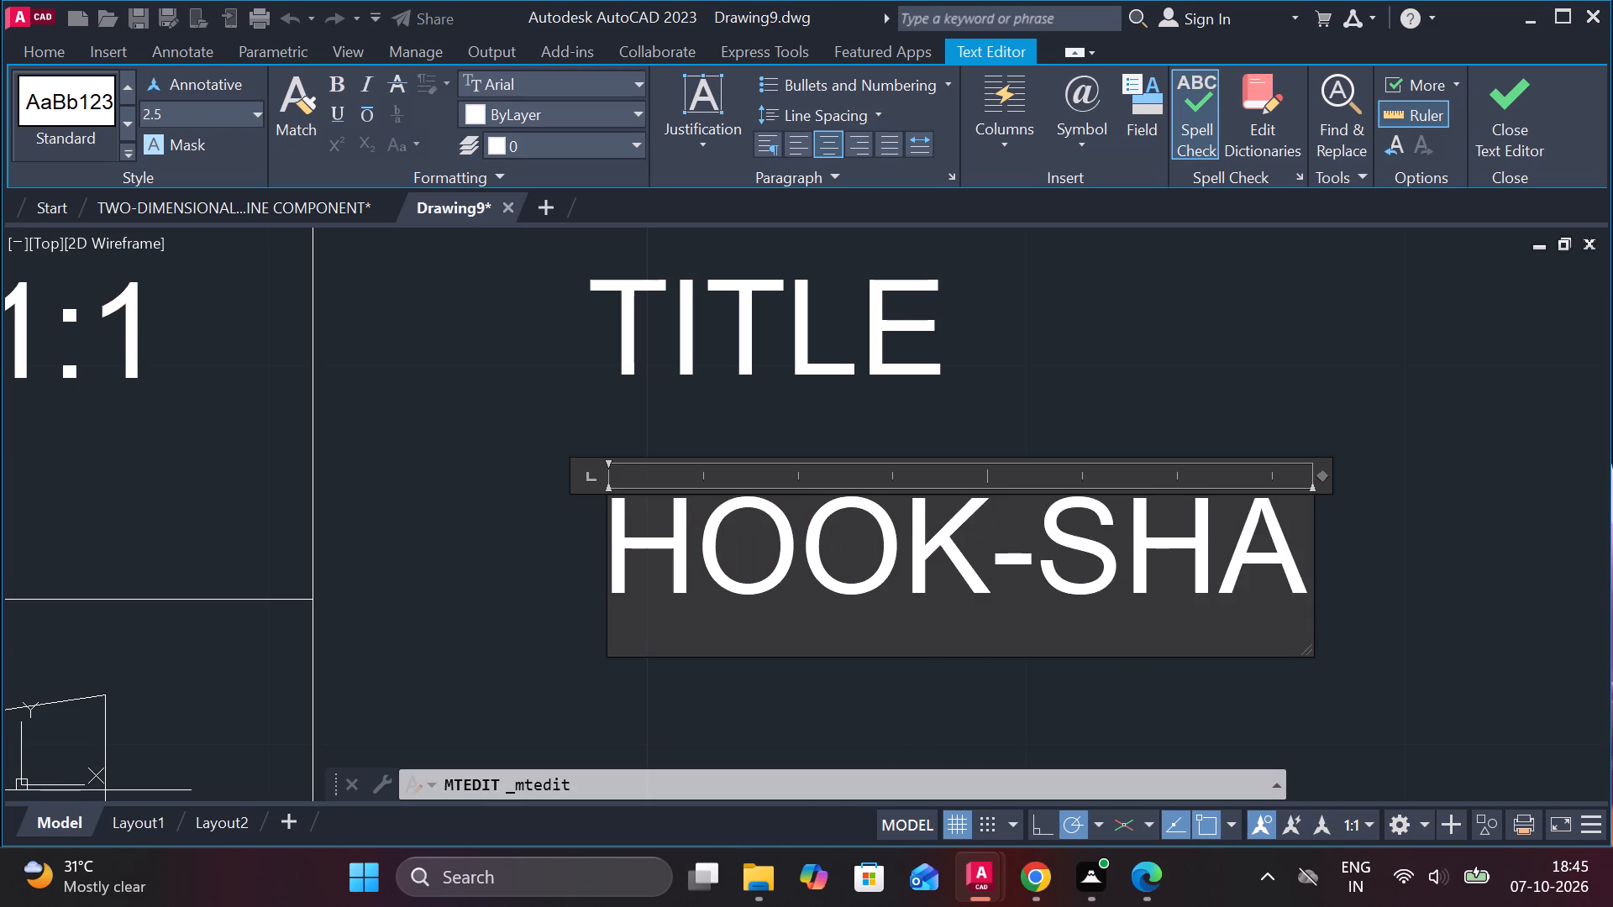
text(PED)
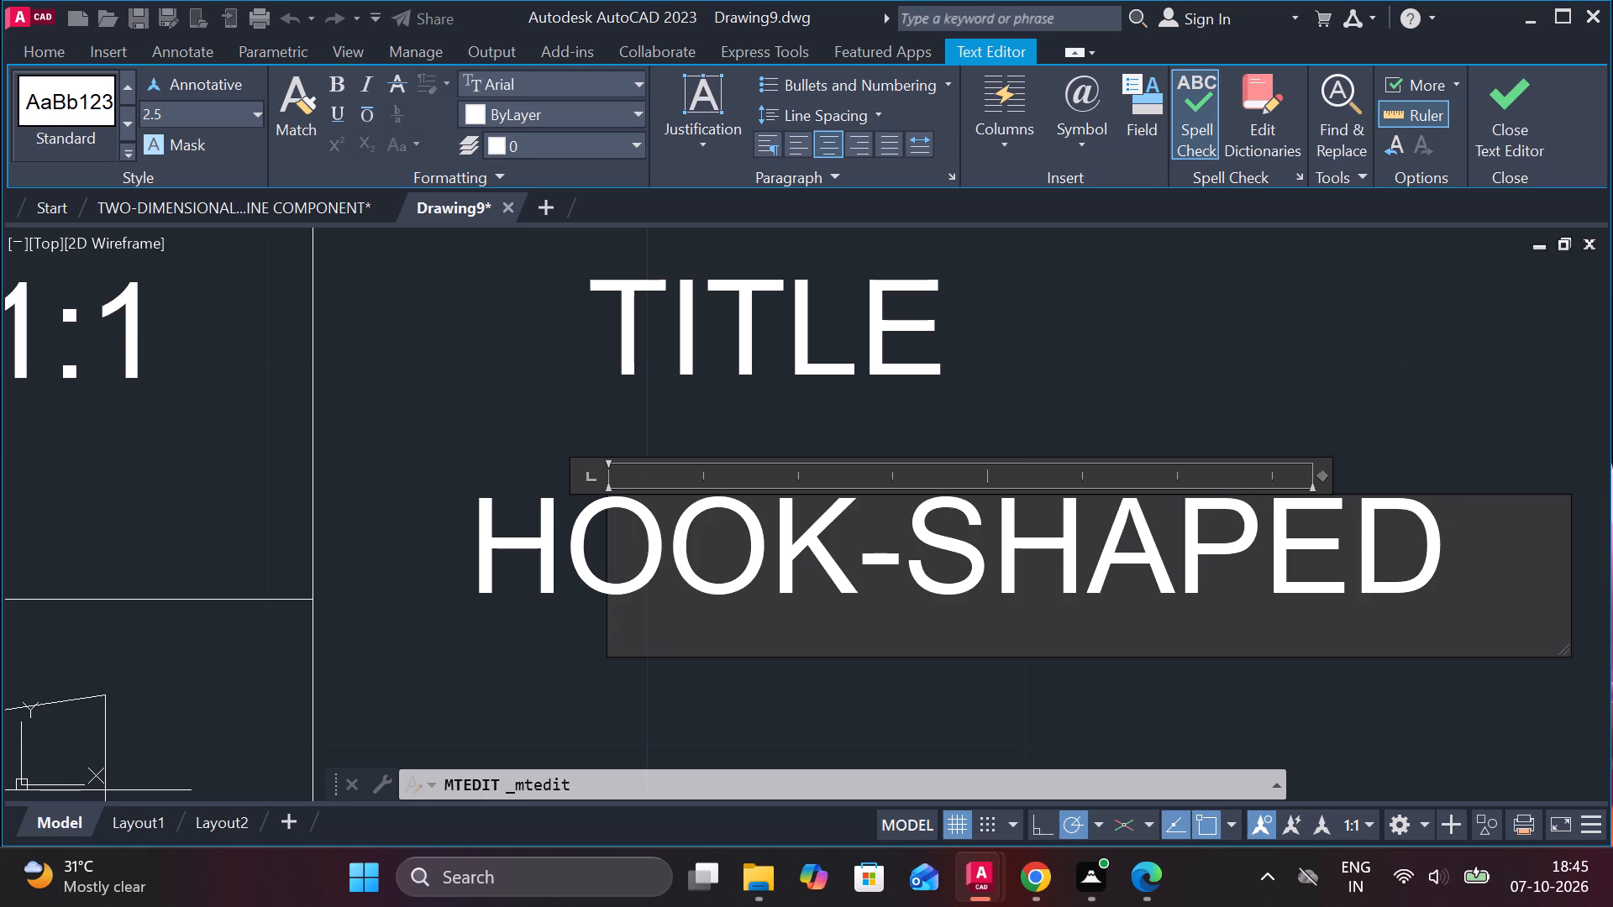
key(space)
text(COMPO)
key(m)
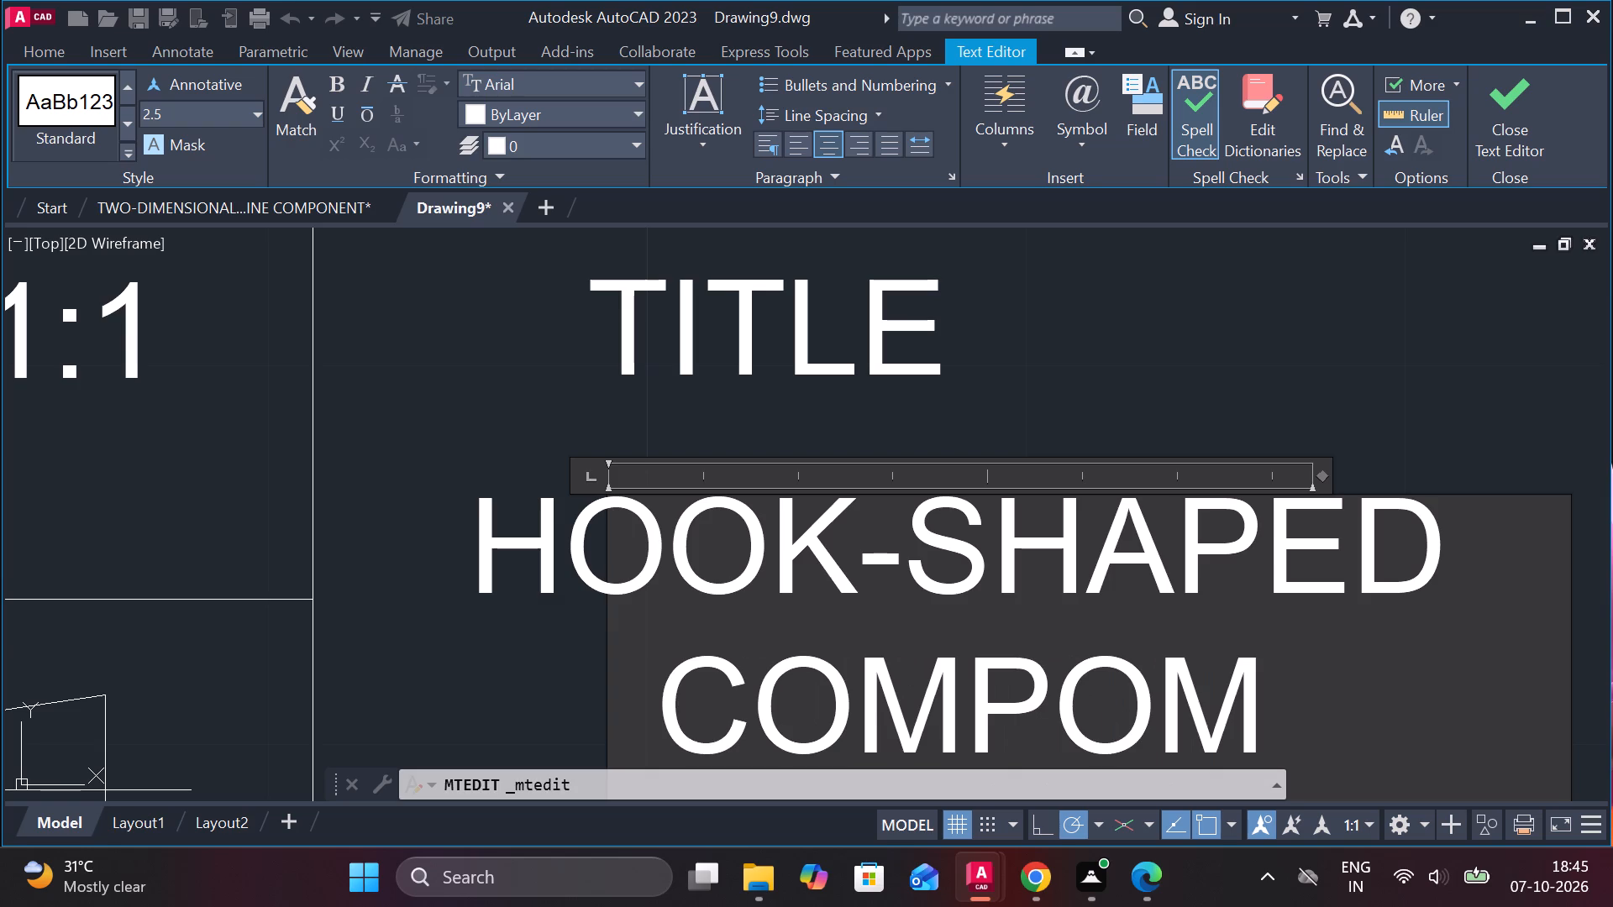
key(BackSpace)
text(NET)
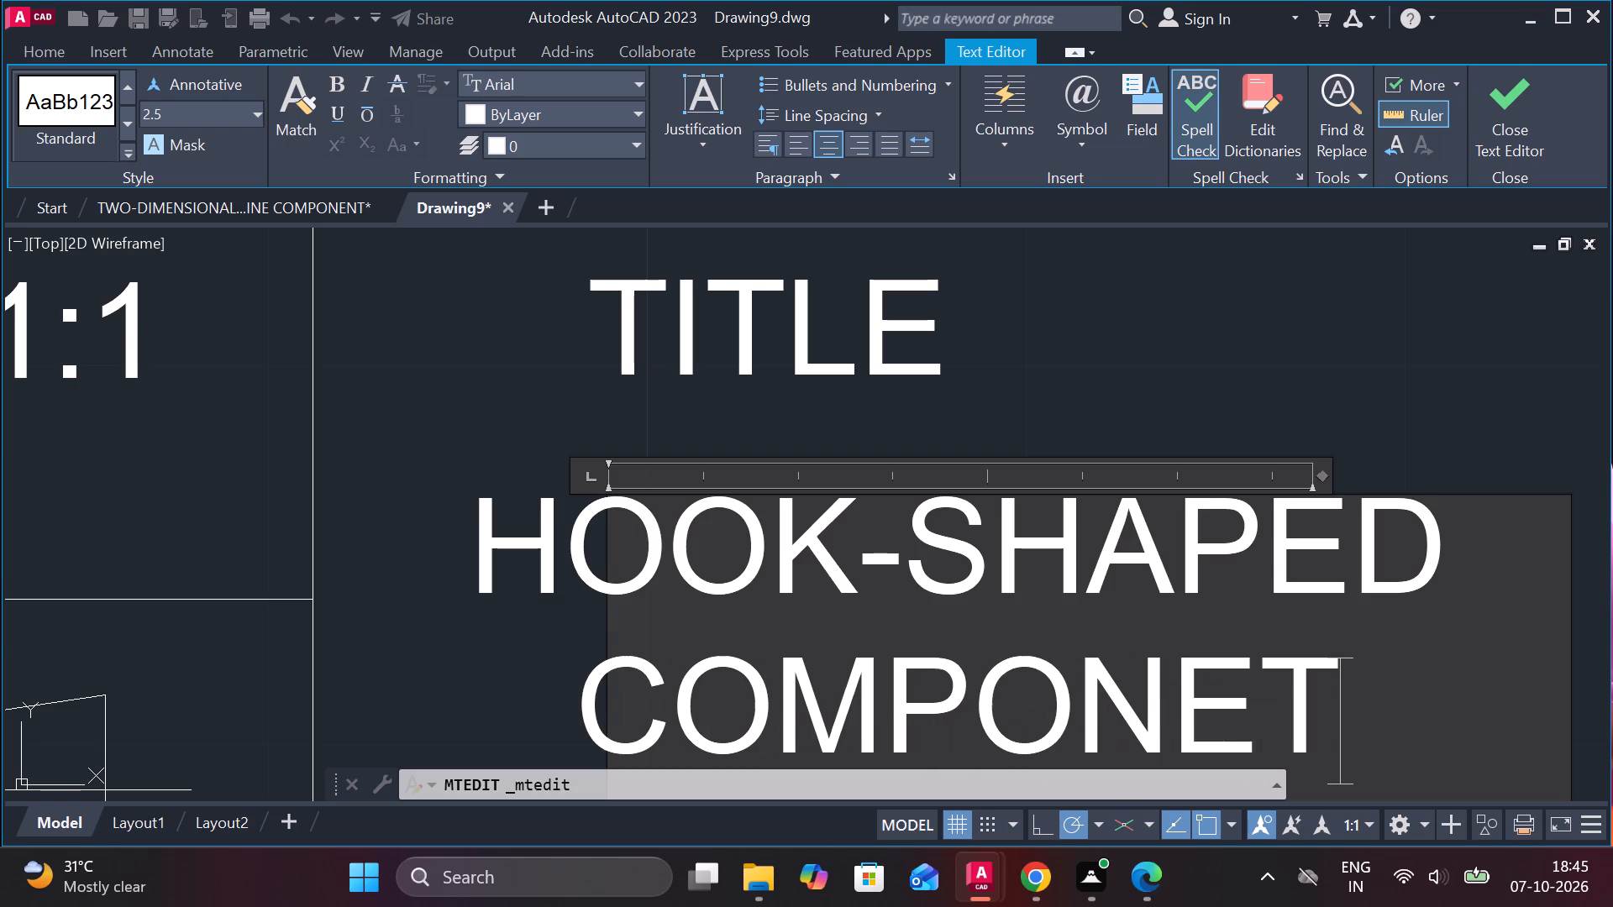
scroll(1326, 666, down, 1)
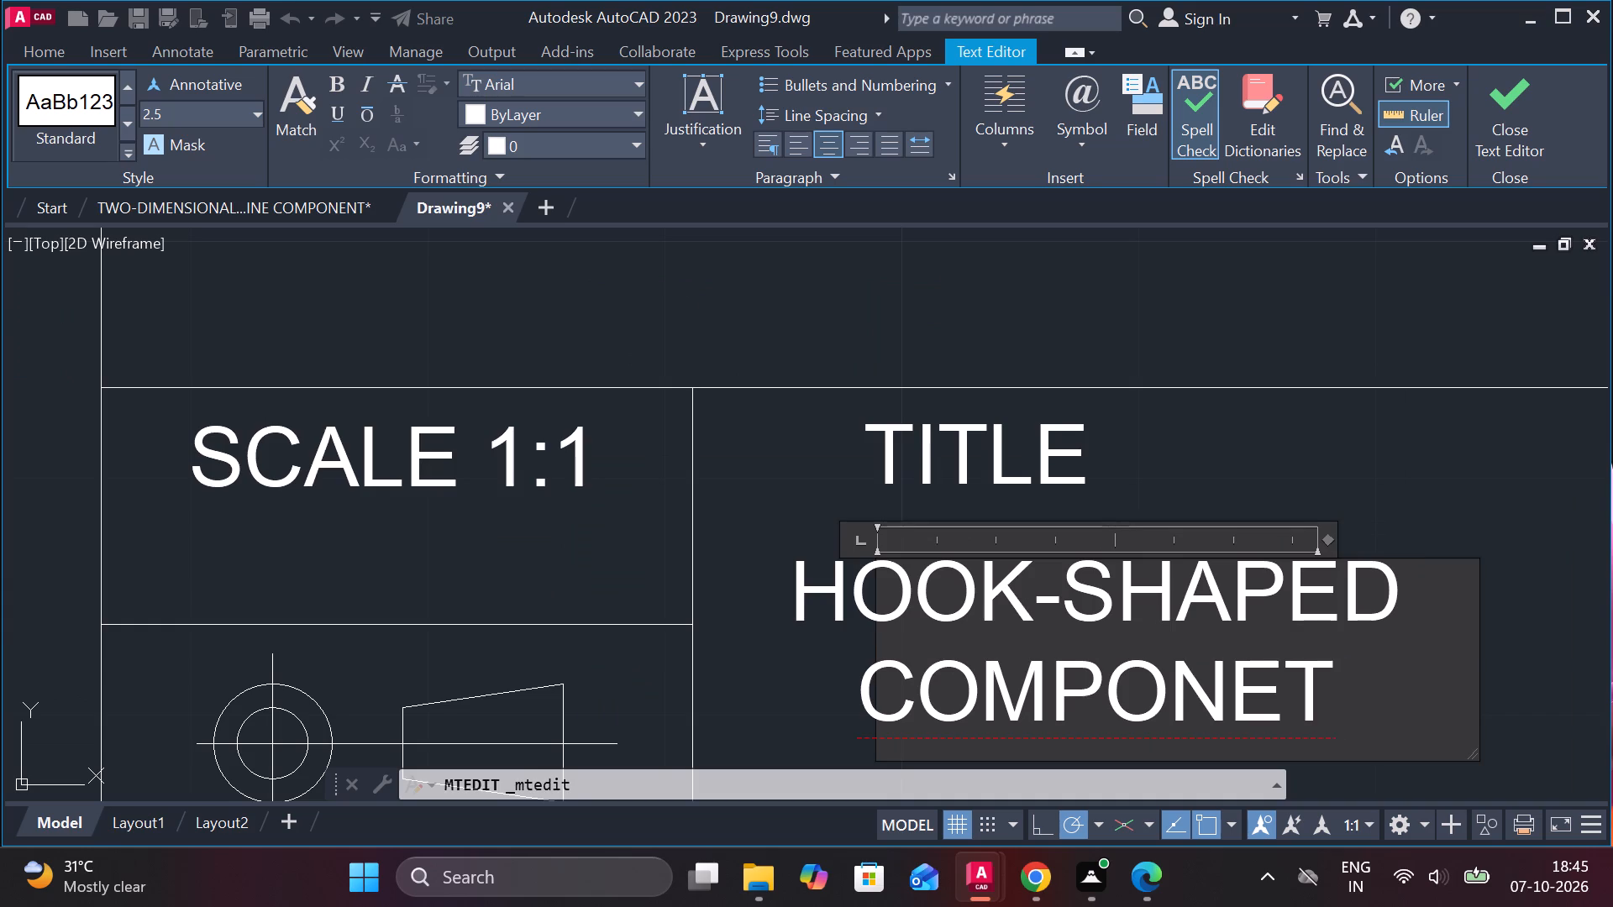
right_click(1183, 697)
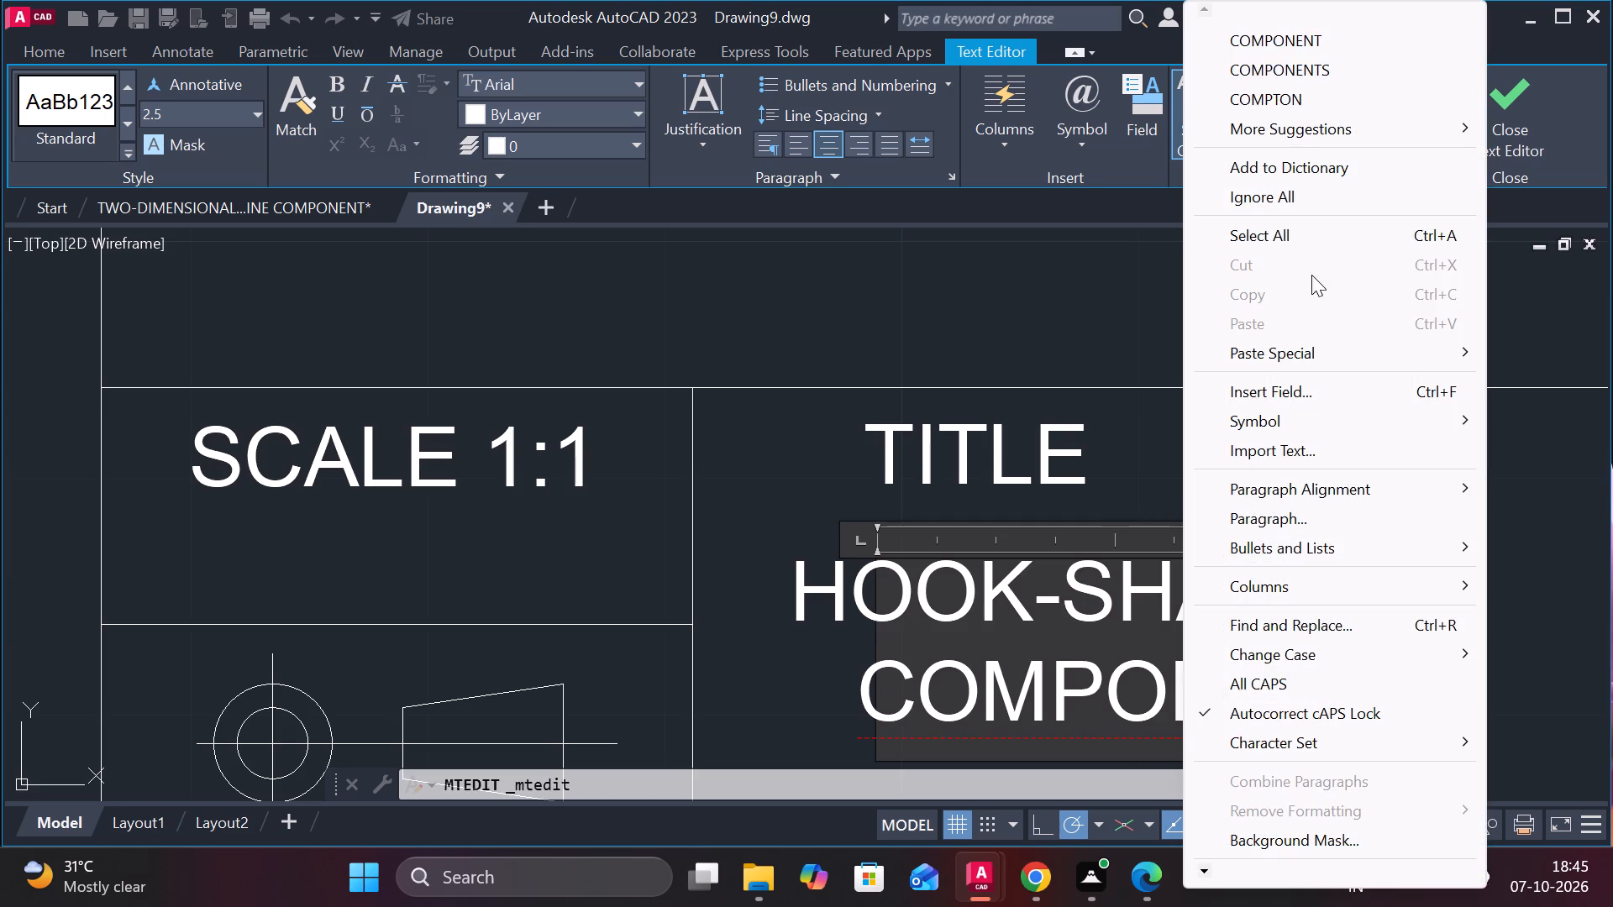
click(1348, 48)
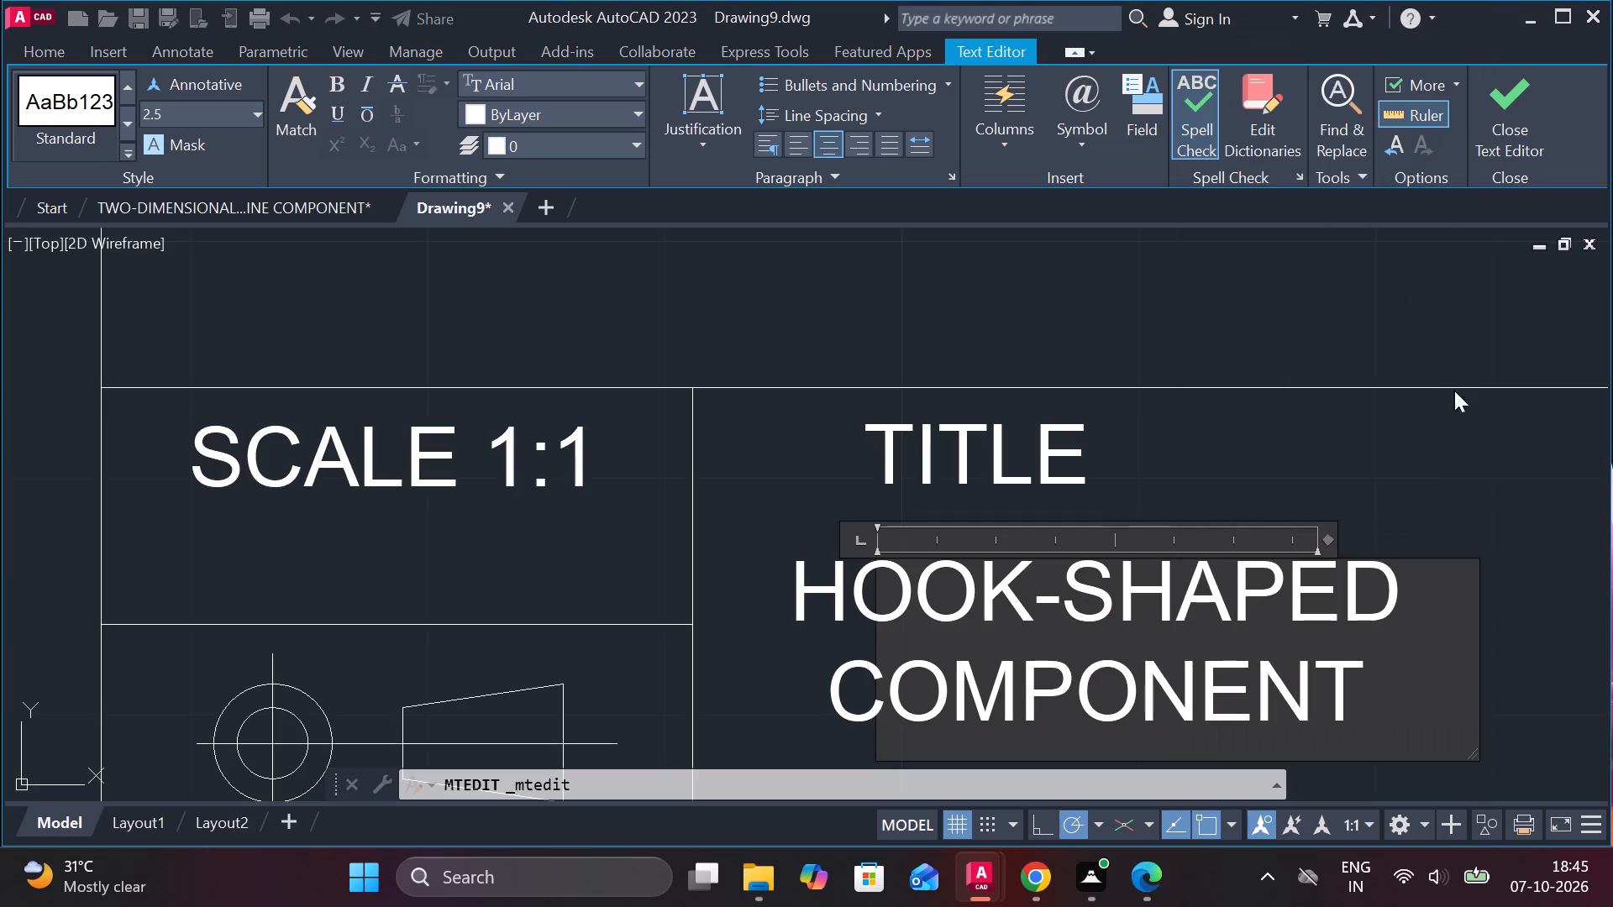
click(1495, 124)
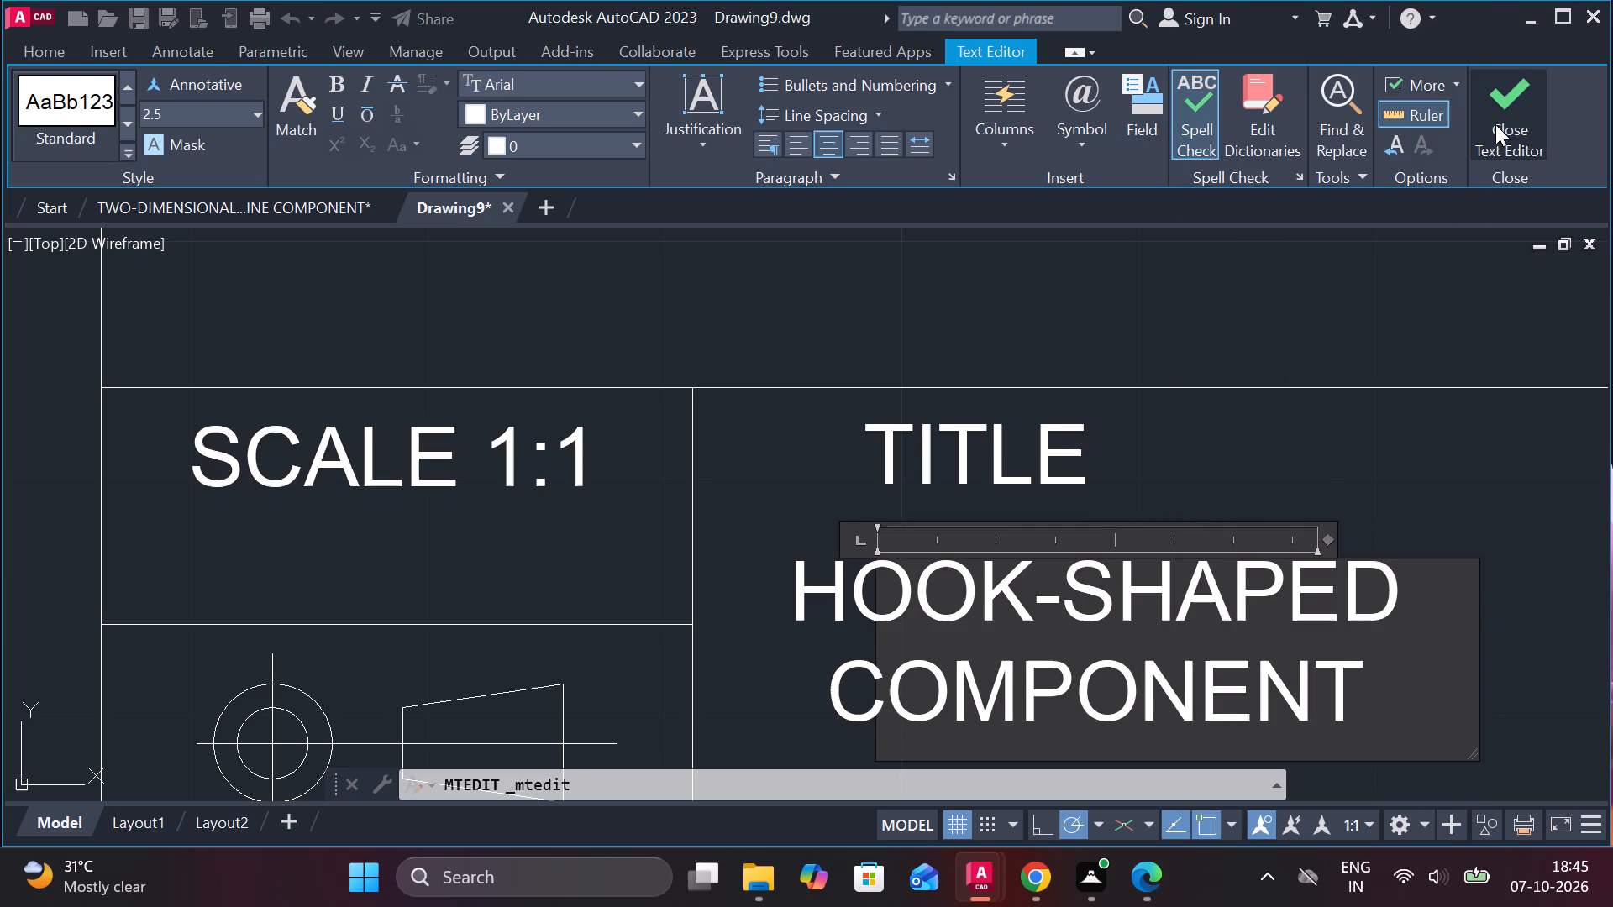
Widen the HOOK-SHAPED COMPONENT text frame until the wording fits on one line, and finish the text edit.
scroll(1241, 483, down, 1)
middle_drag(1260, 501, 905, 480)
click(911, 516)
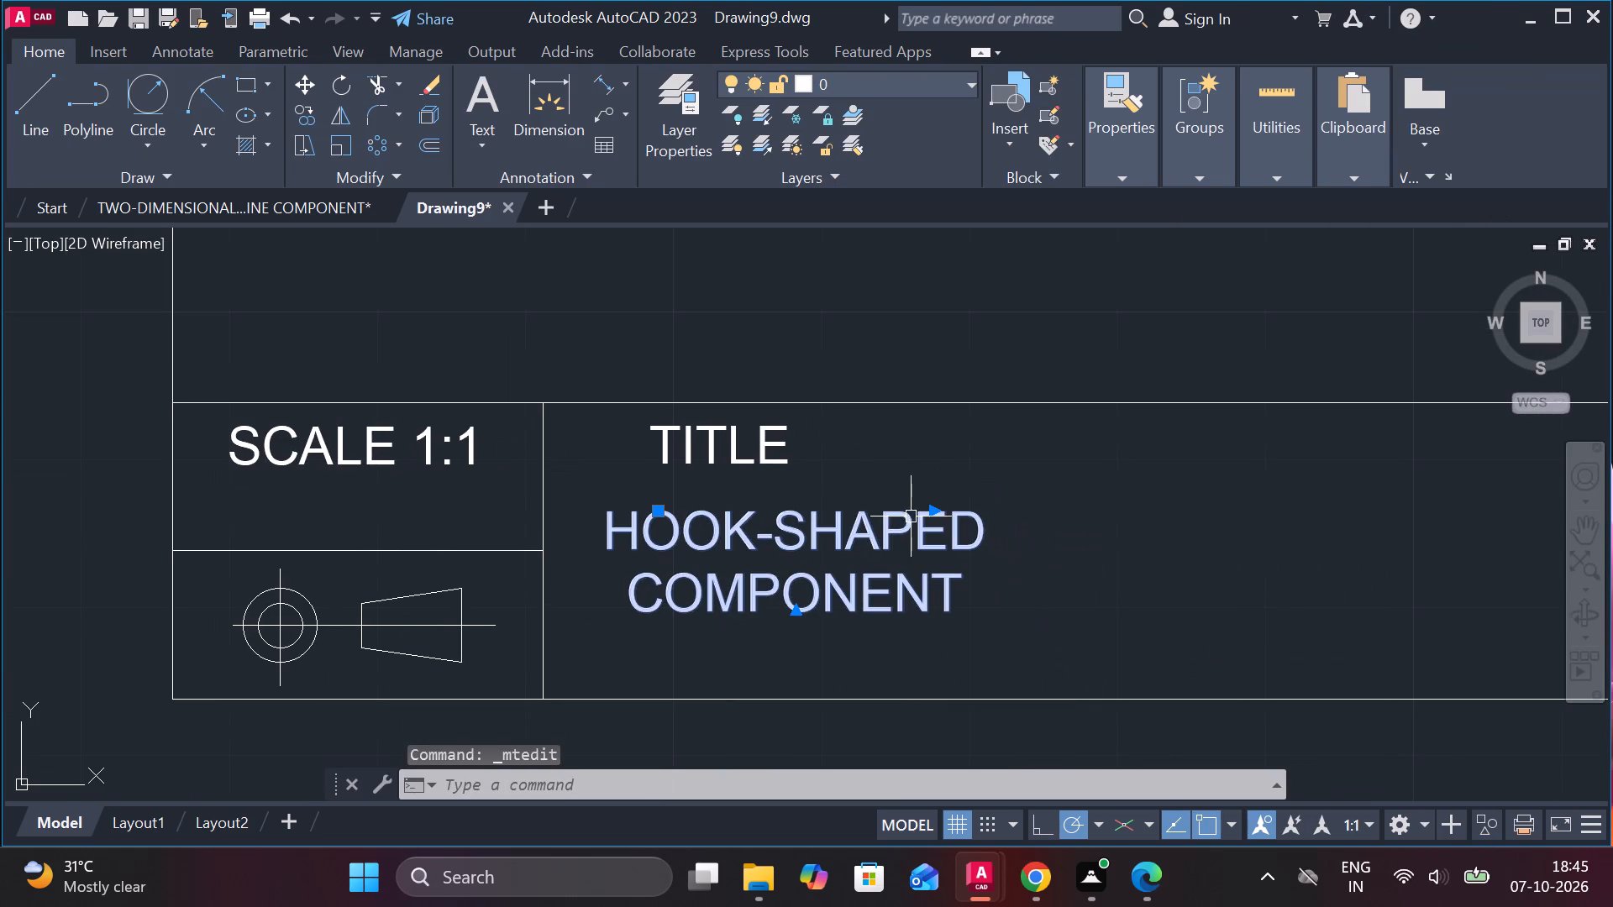
double_click(931, 526)
drag(1030, 550, 1568, 510)
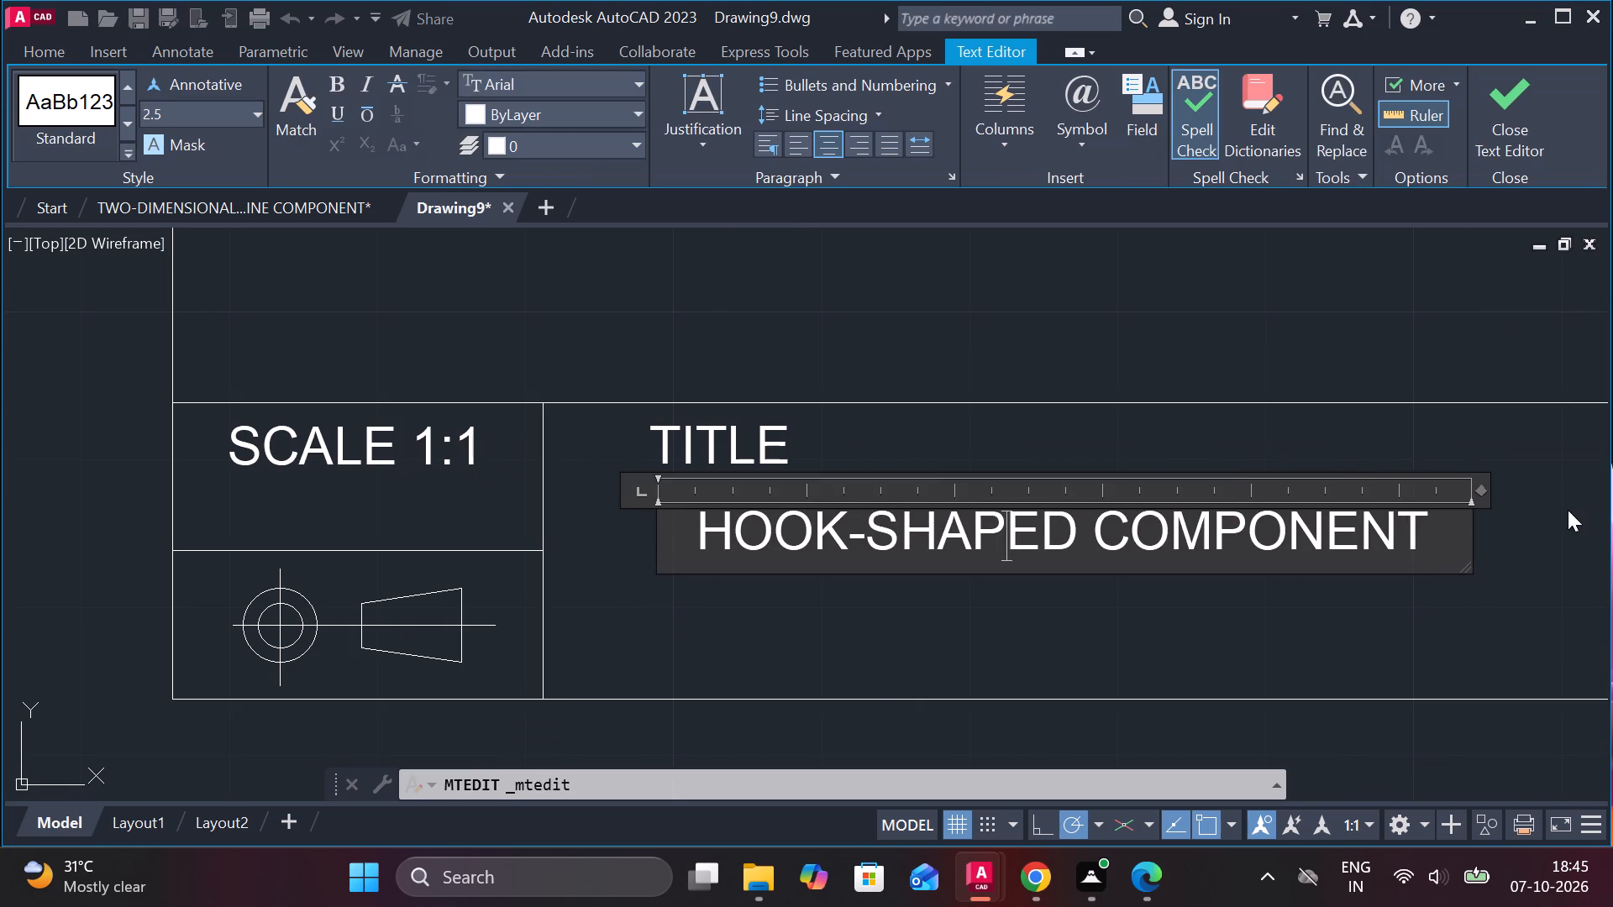
click(1508, 118)
Move HOOK-SHAPED COMPONENT slightly down and, with object snap off, right so it sits roughly centred in the title cell.
scroll(1290, 448, down, 3)
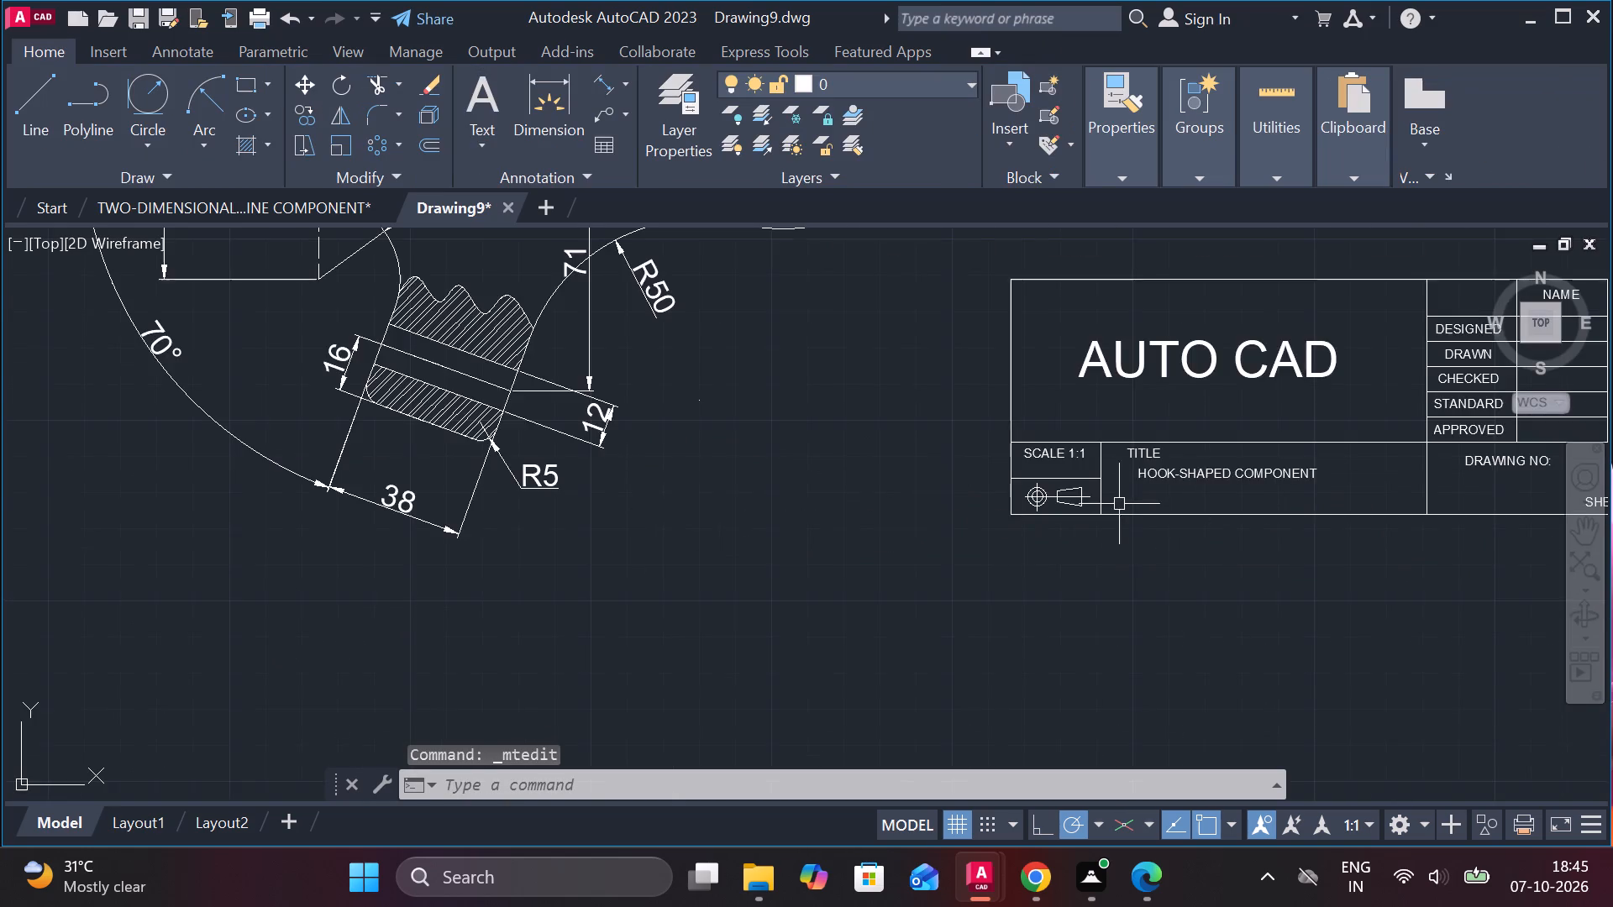
scroll(1164, 485, up, 2)
middle_drag(1164, 485, 933, 524)
click(894, 490)
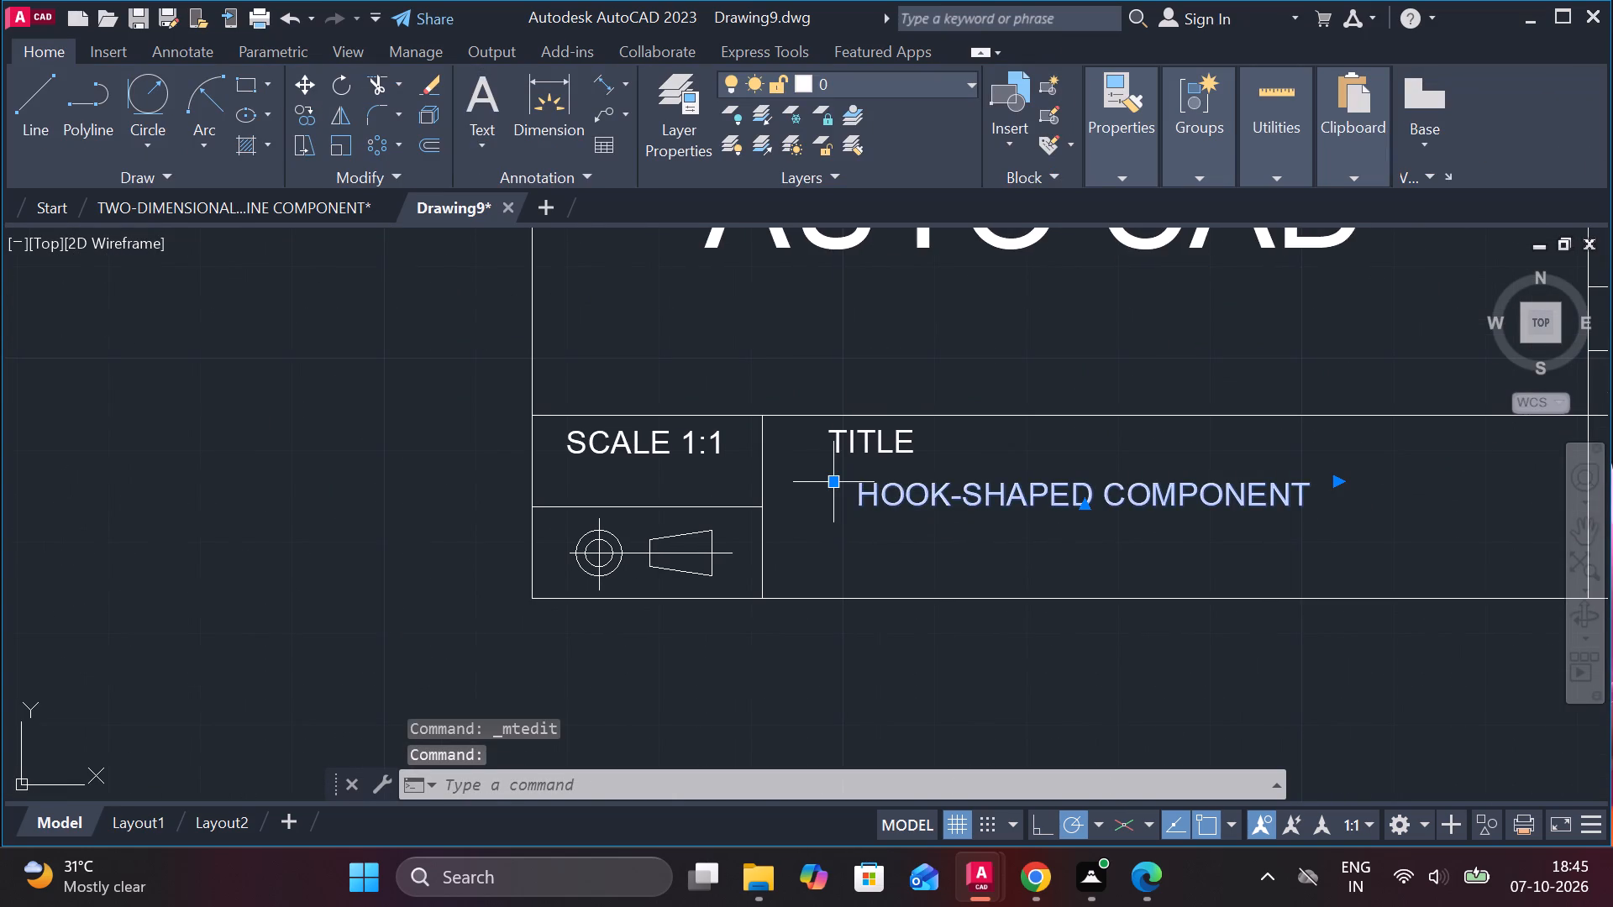
click(833, 482)
click(914, 510)
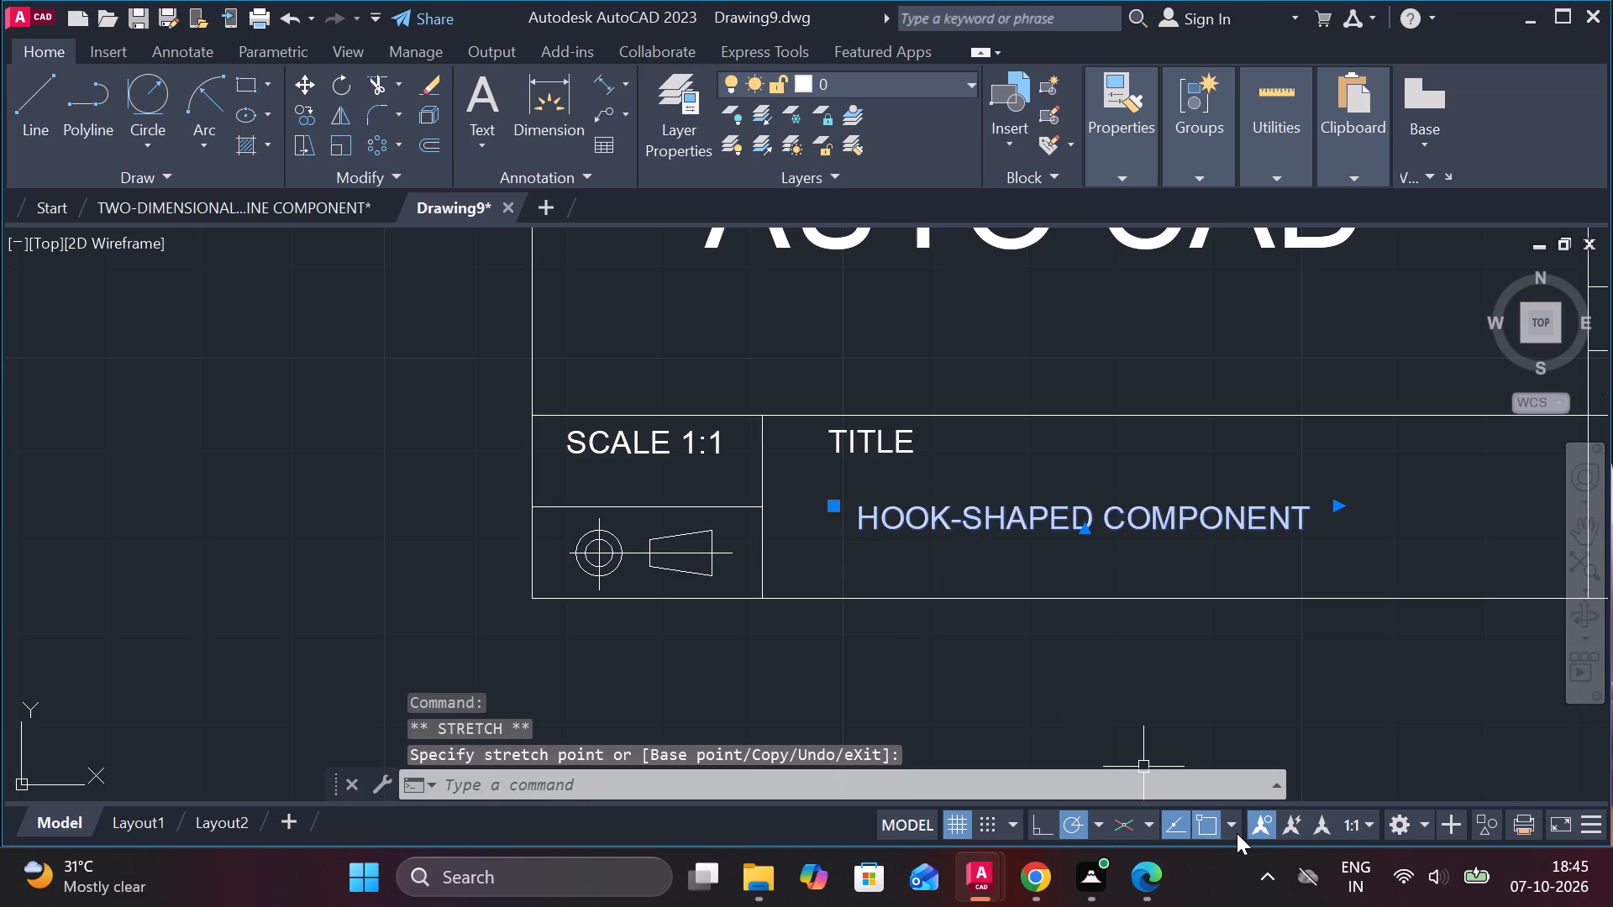
click(1206, 819)
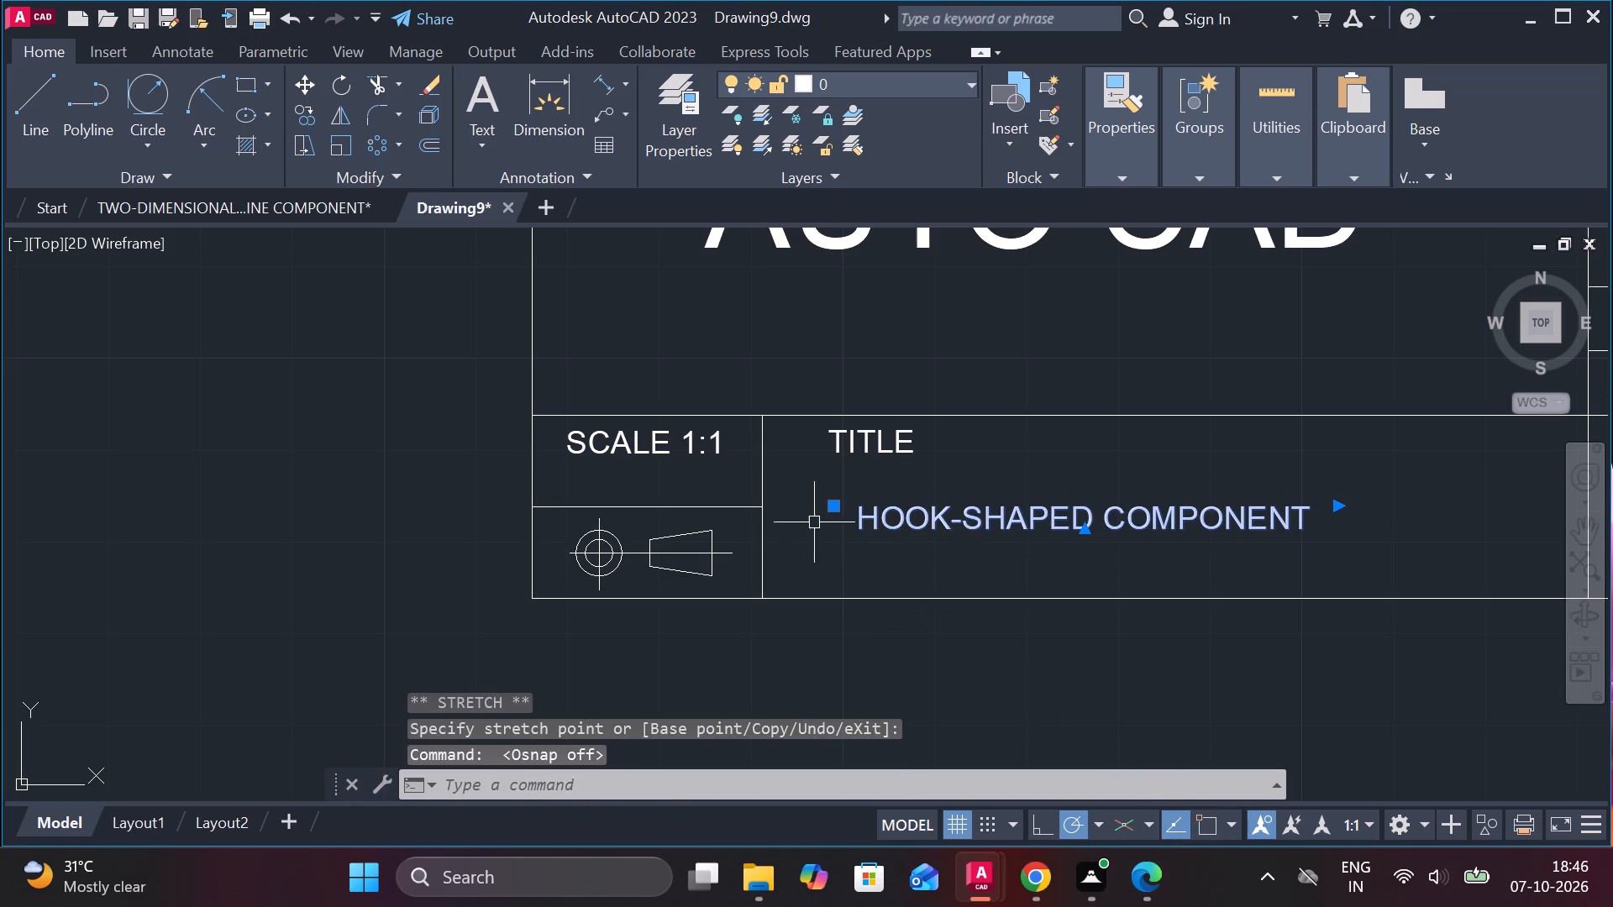
click(834, 507)
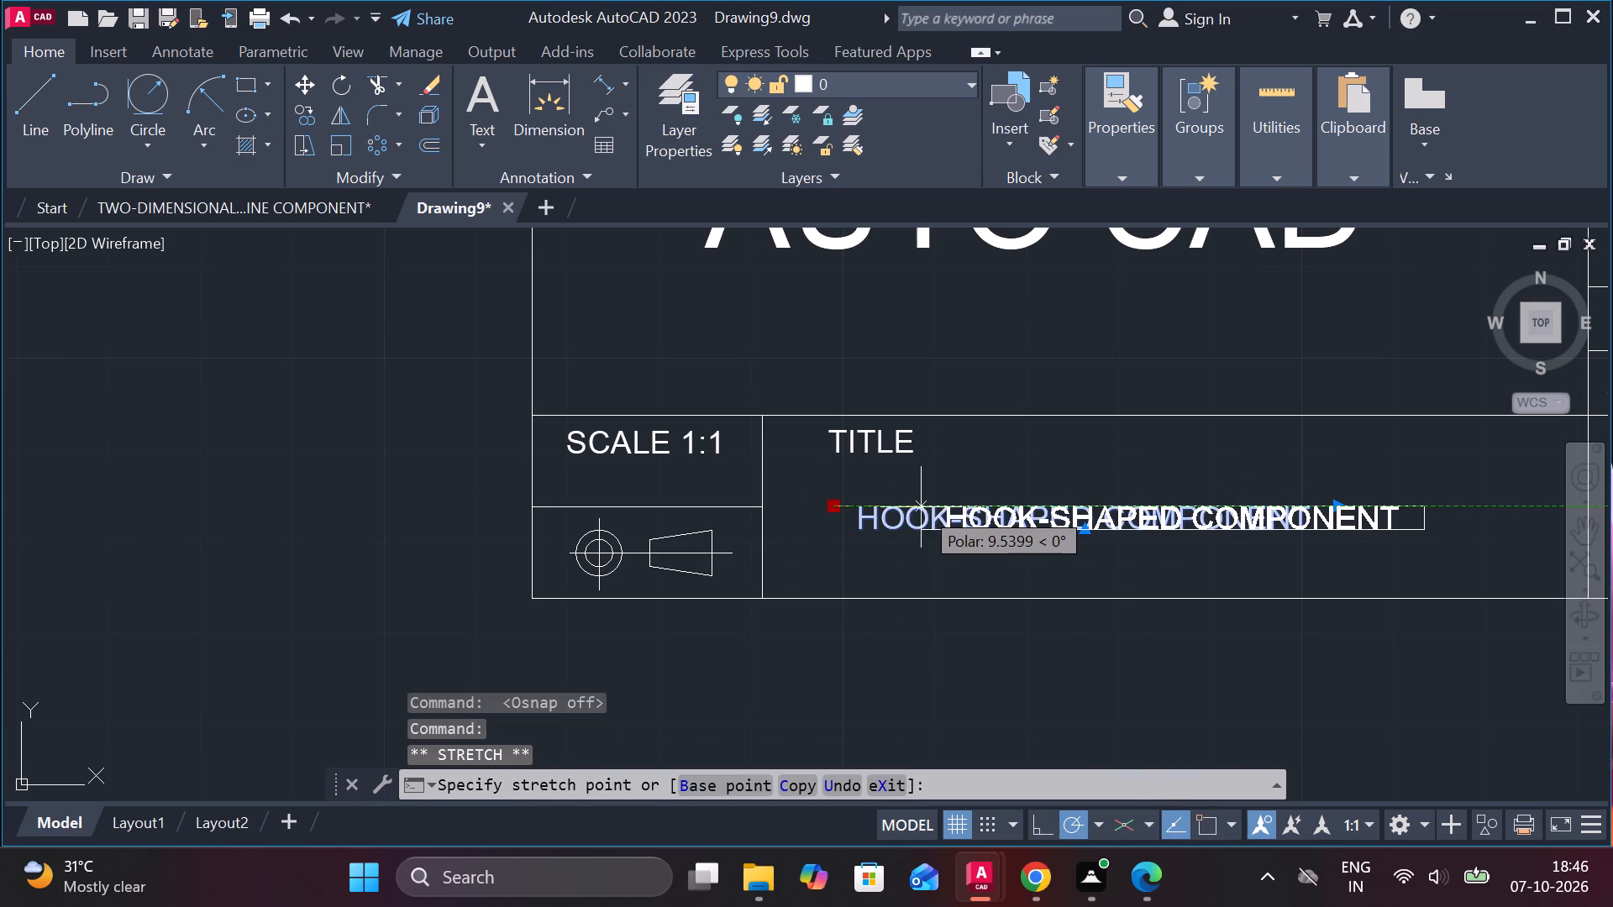
click(922, 507)
scroll(922, 507, down, 3)
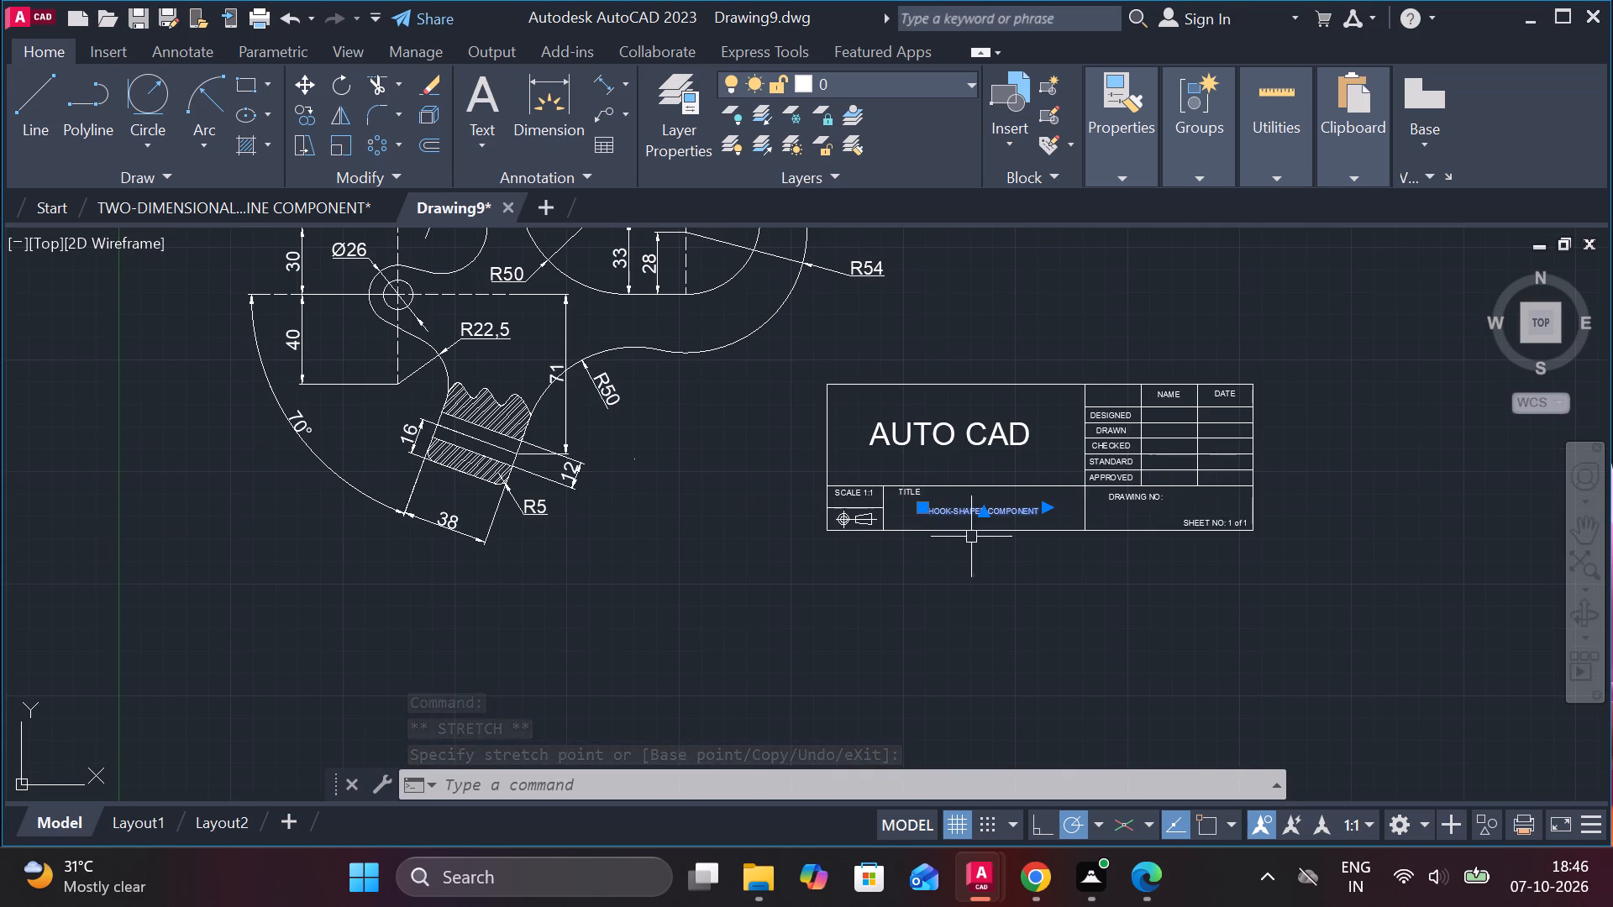
scroll(951, 527, up, 2)
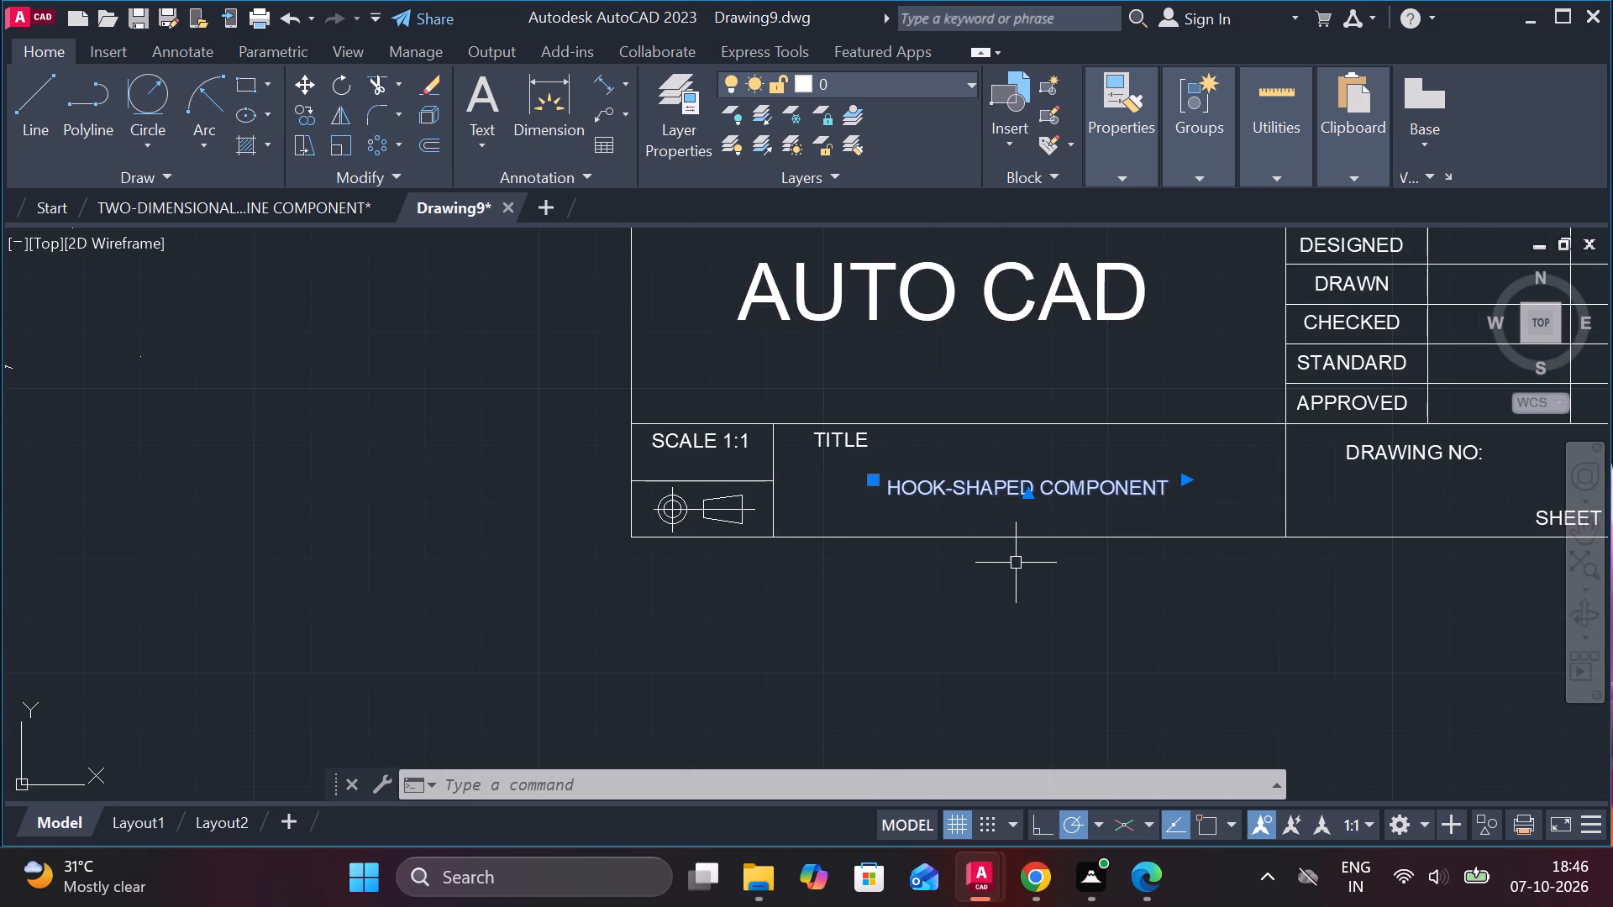
key(Escape)
Review the dimensioned hook drawing, the title block layout and the task brief.
scroll(1016, 564, down, 2)
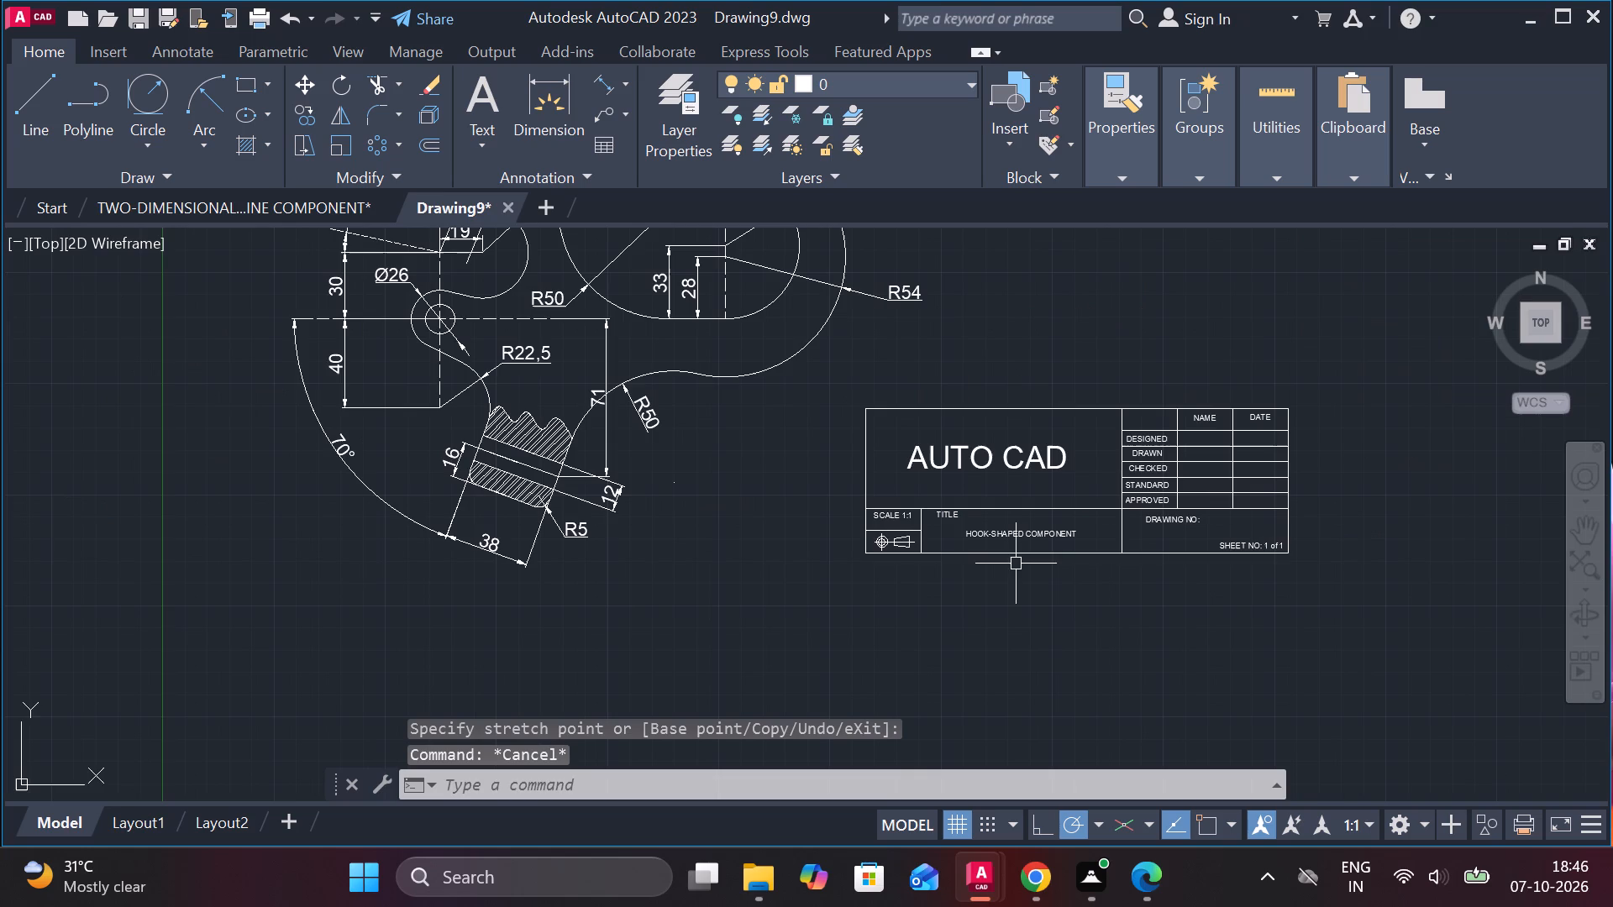
scroll(1016, 564, up, 1)
scroll(1016, 564, down, 2)
scroll(859, 548, up, 1)
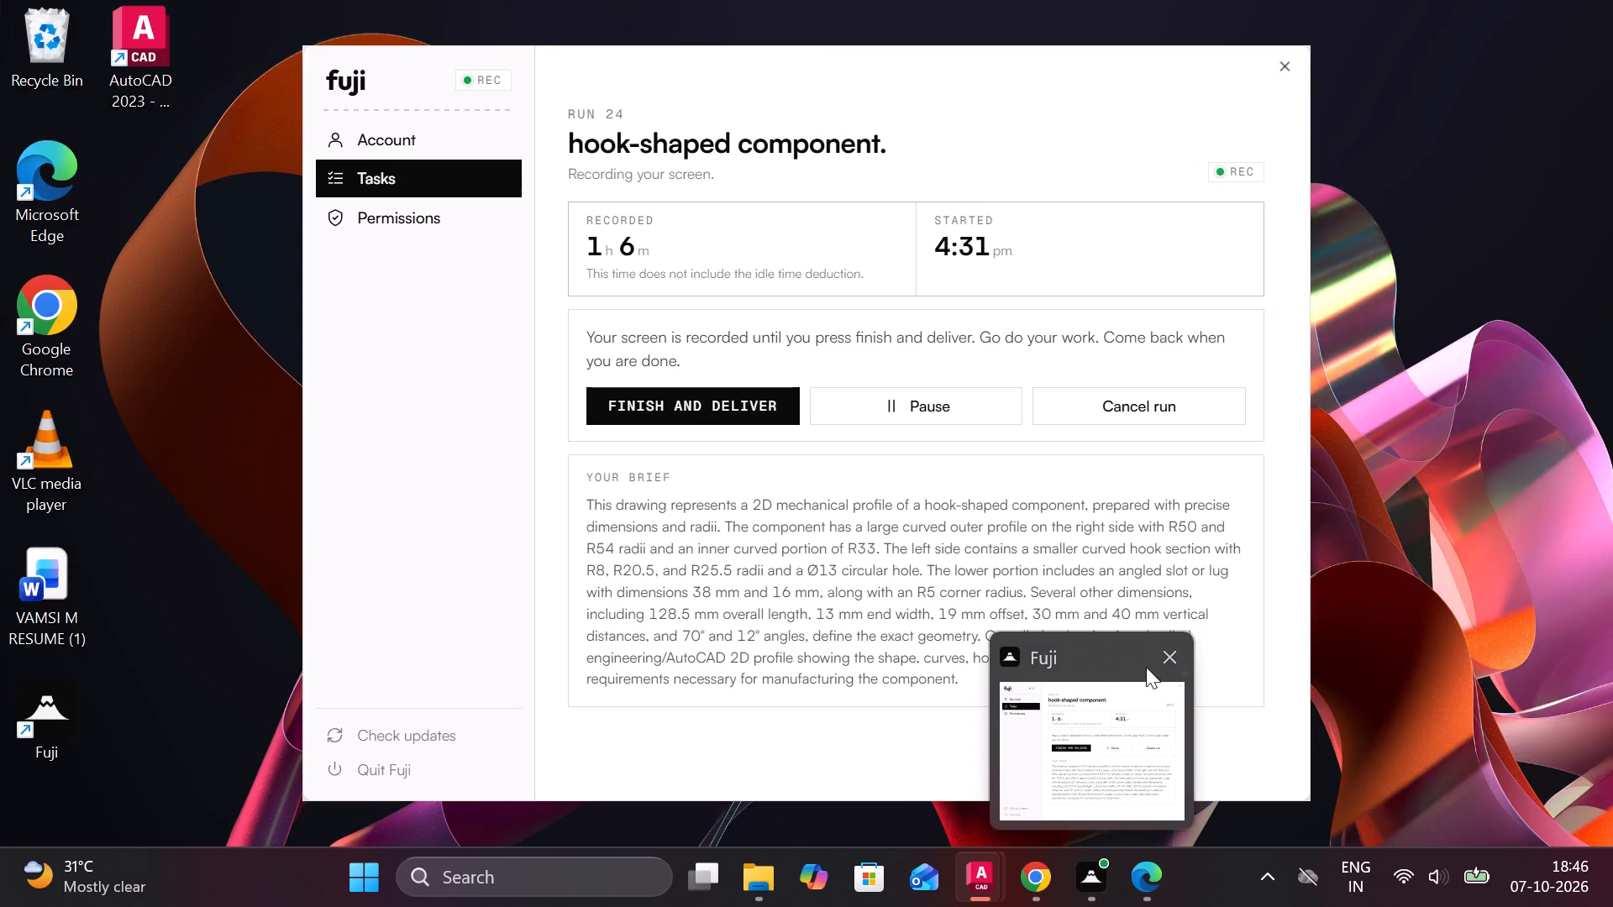
scroll(1267, 370, down, 1)
middle_drag(1259, 366, 1221, 475)
scroll(1106, 452, up, 1)
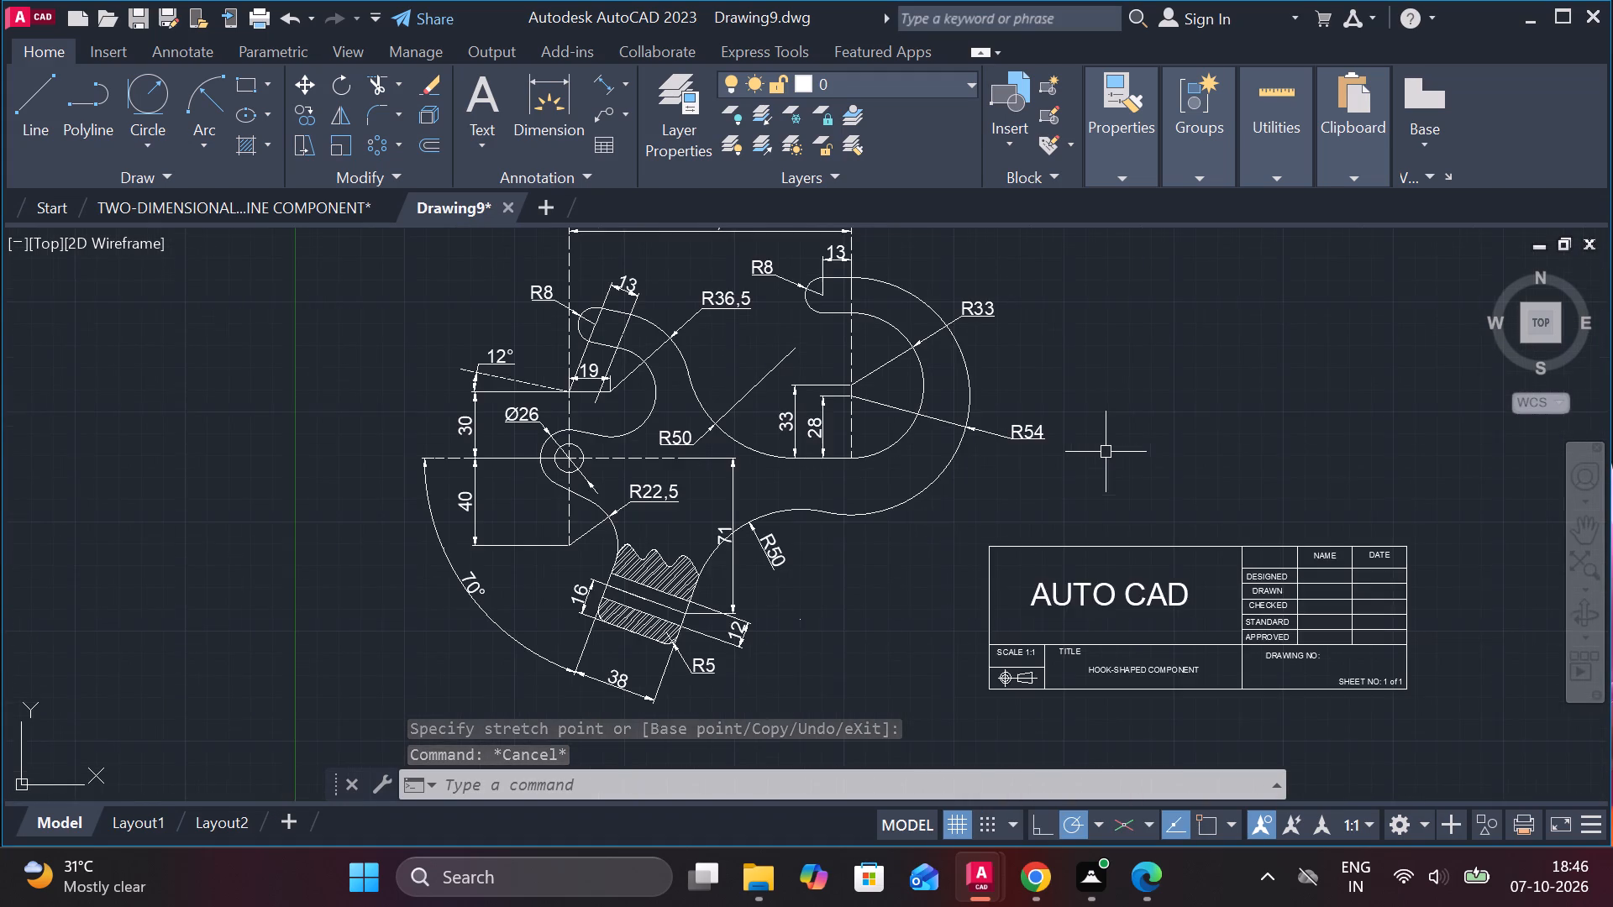
middle_drag(1106, 449, 1055, 380)
scroll(956, 482, down, 1)
middle_drag(861, 501, 959, 557)
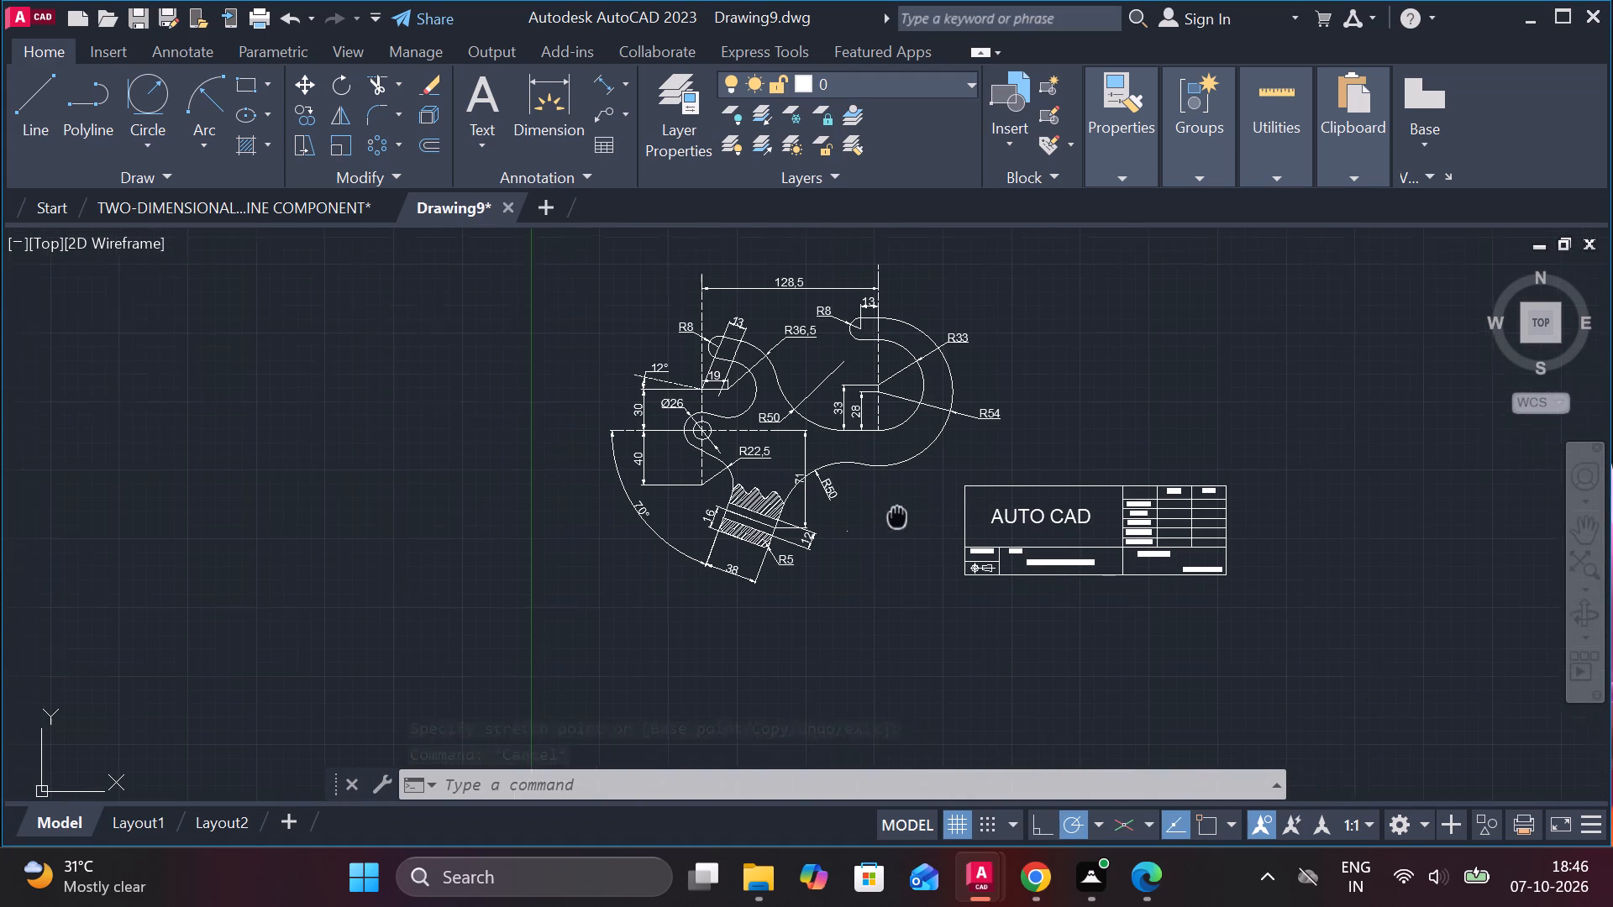
middle_drag(959, 557, 965, 559)
scroll(964, 559, up, 1)
middle_drag(952, 559, 942, 559)
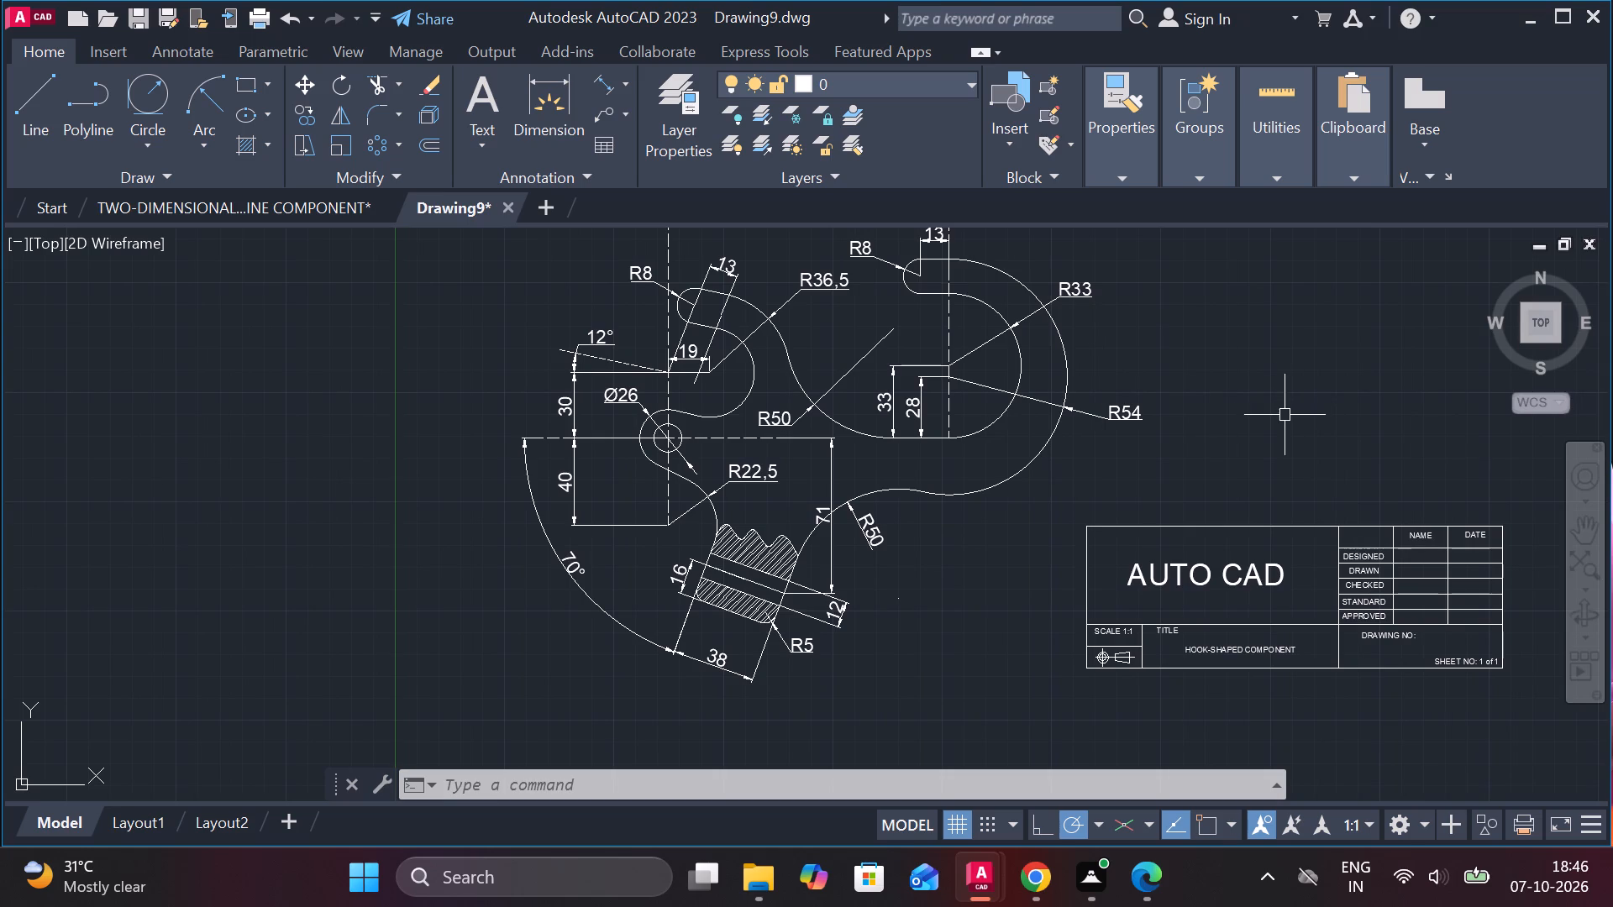
Move the whole title block about 68 units toward the hook drawing, using its lower-right corner as base point with object snap on.
middle_drag(1283, 415, 1164, 360)
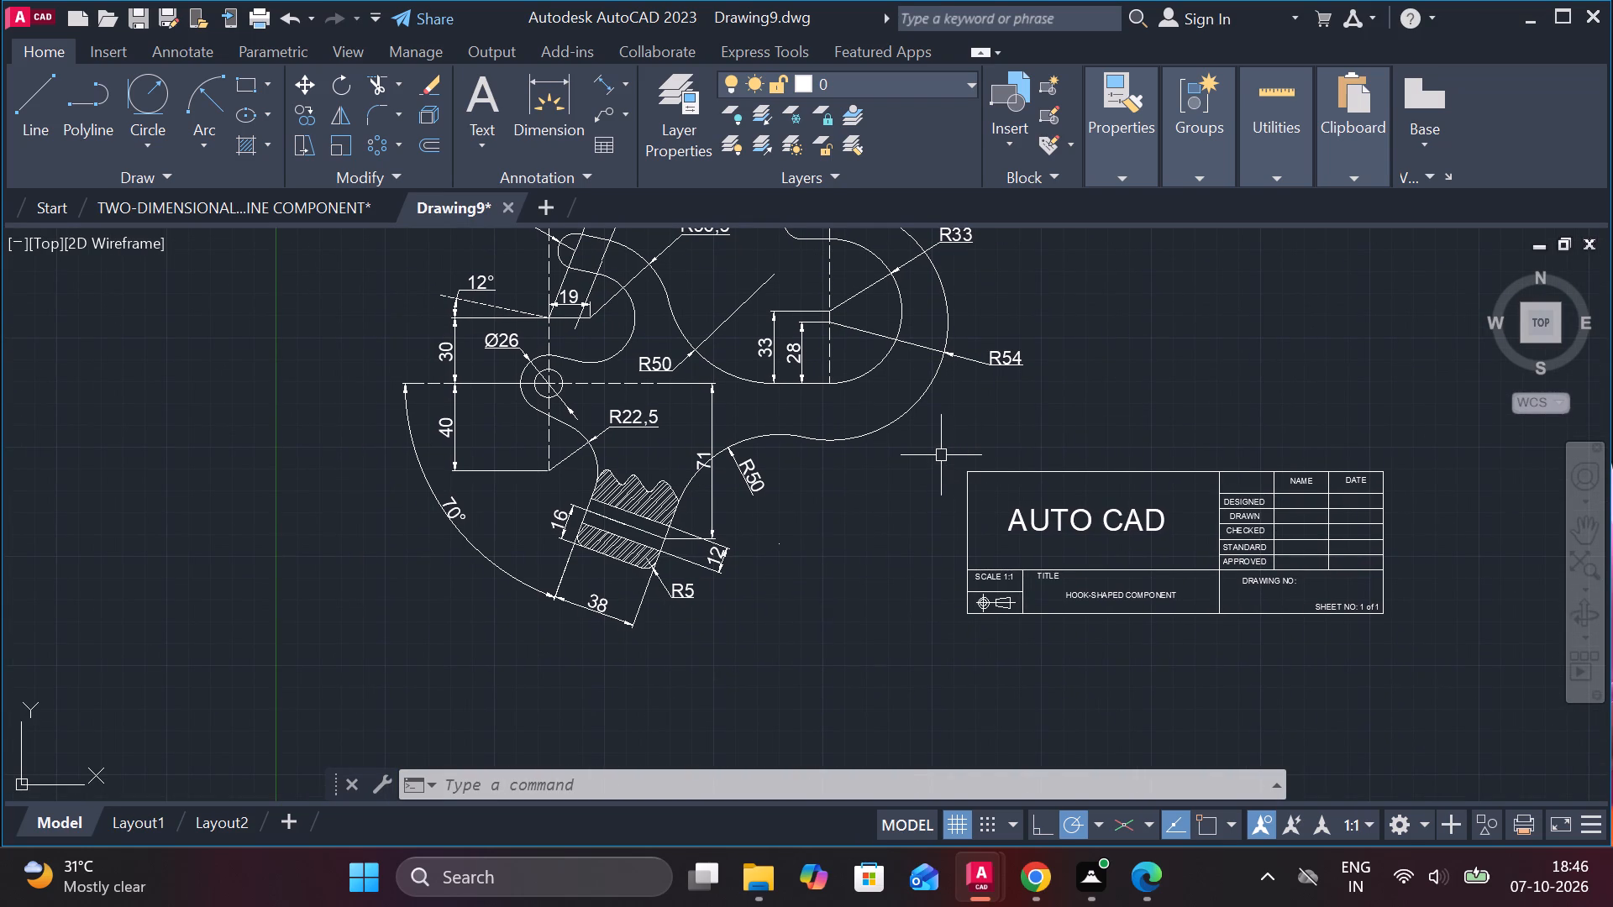
click(941, 454)
click(1406, 663)
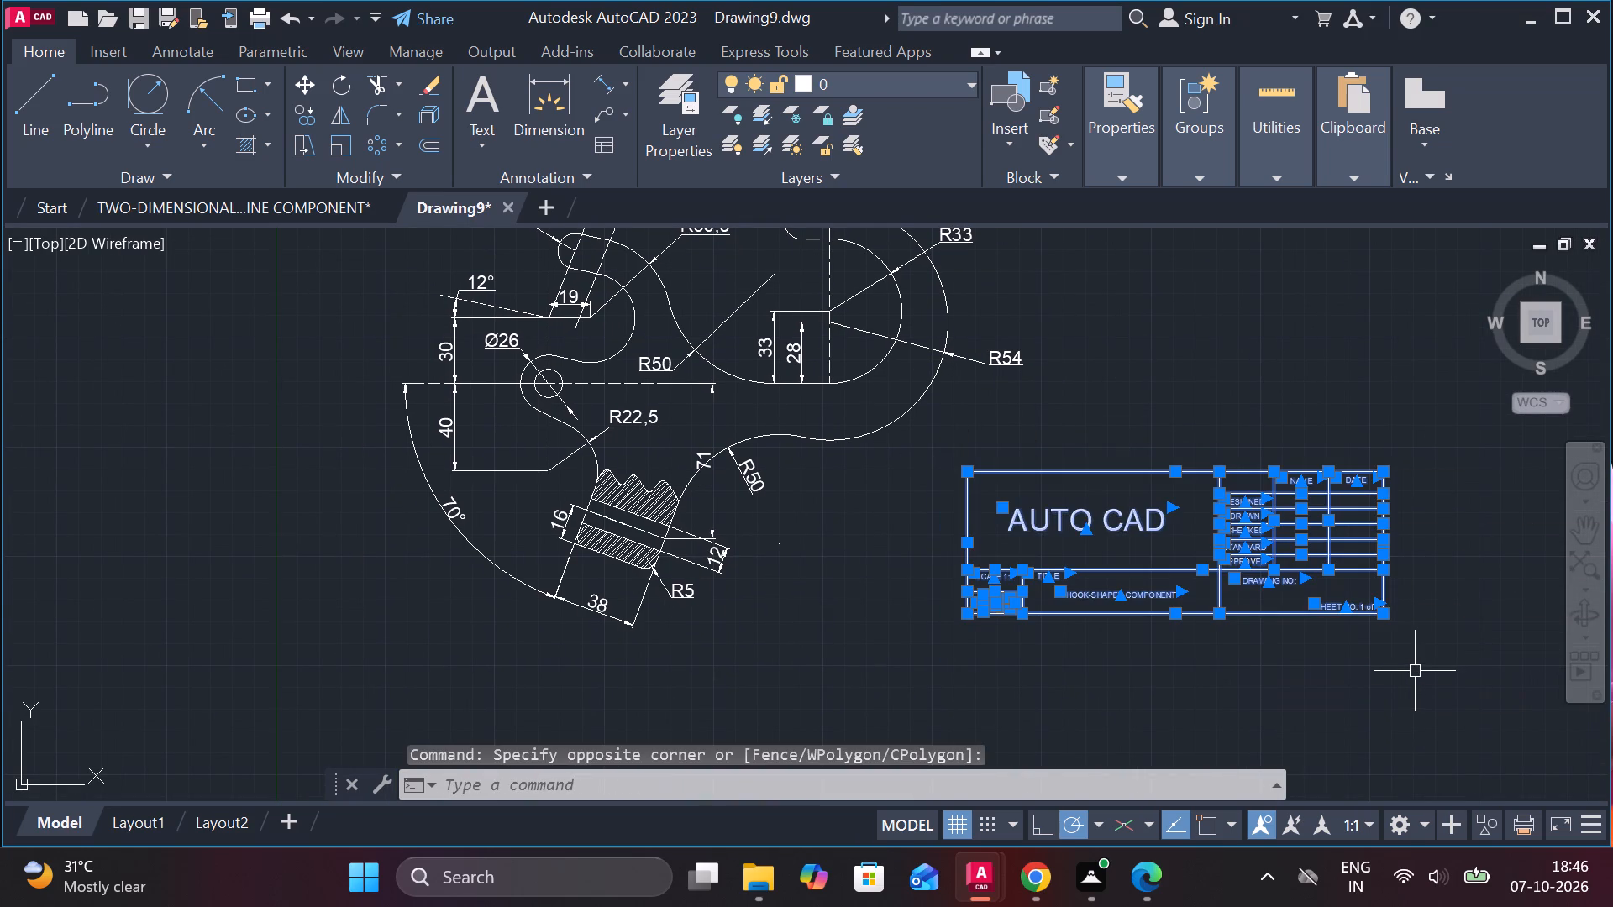
key(m)
key(Return)
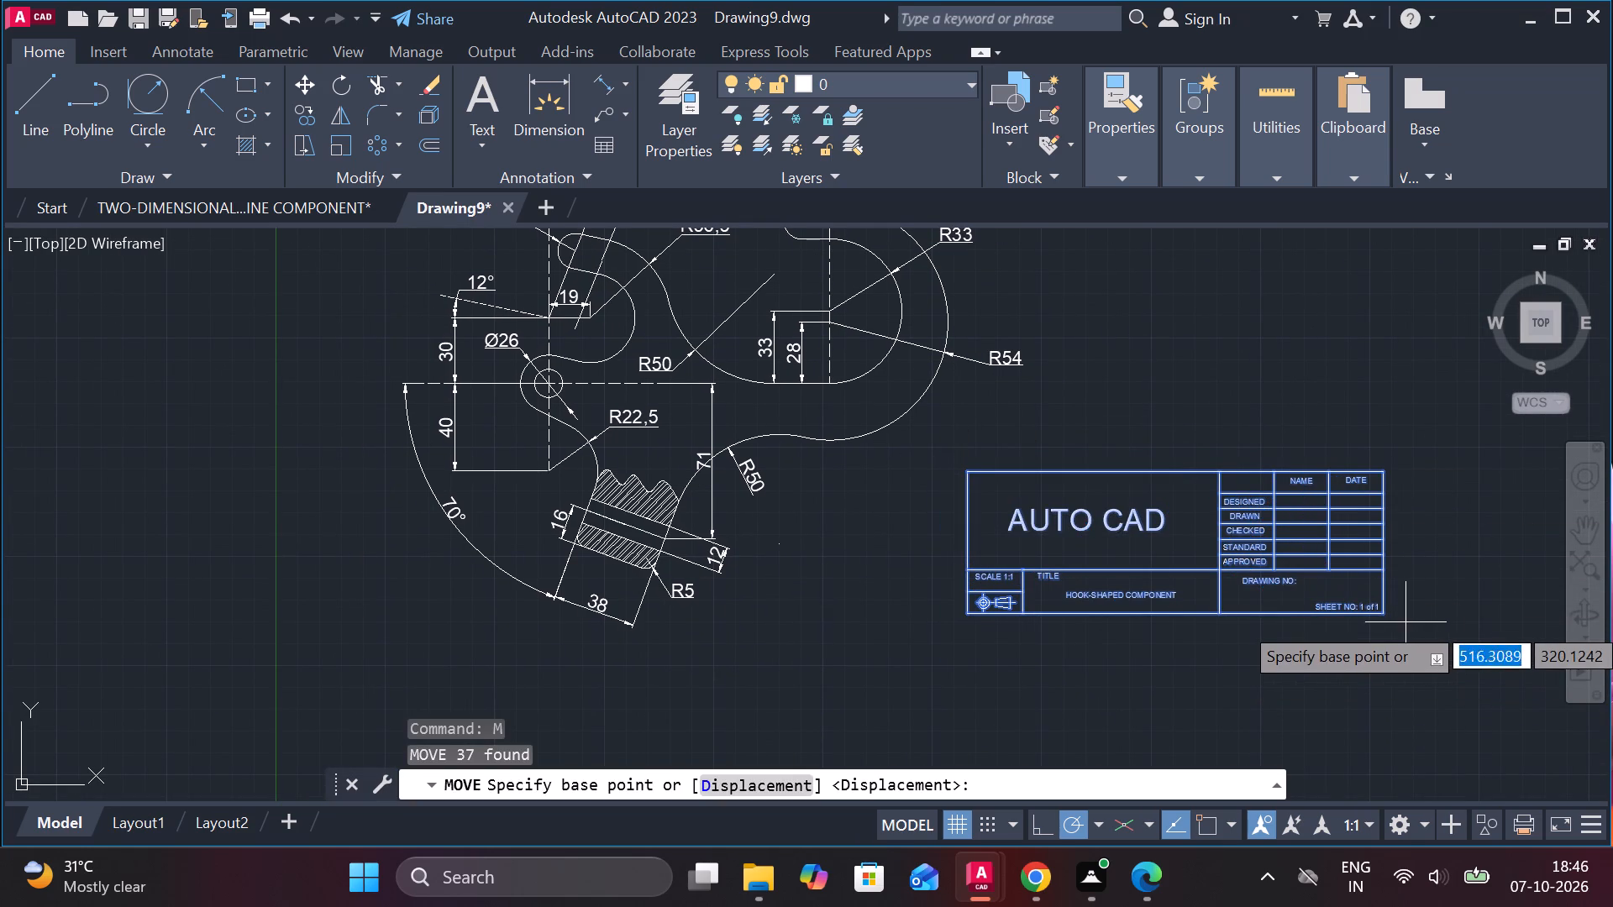
scroll(1384, 610, up, 1)
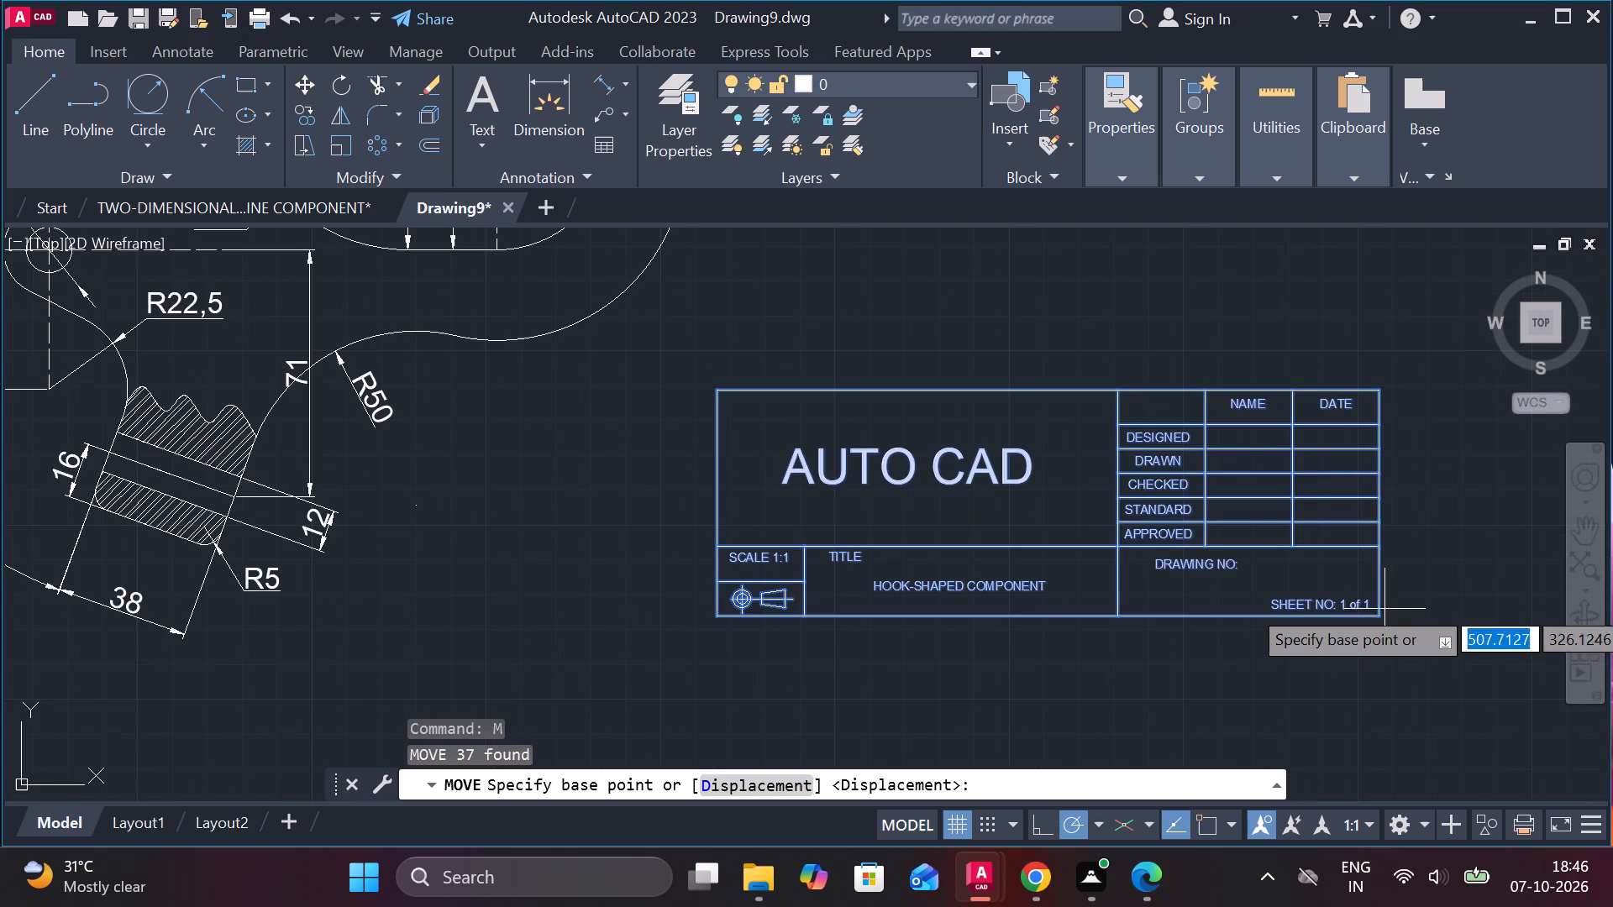
click(1200, 828)
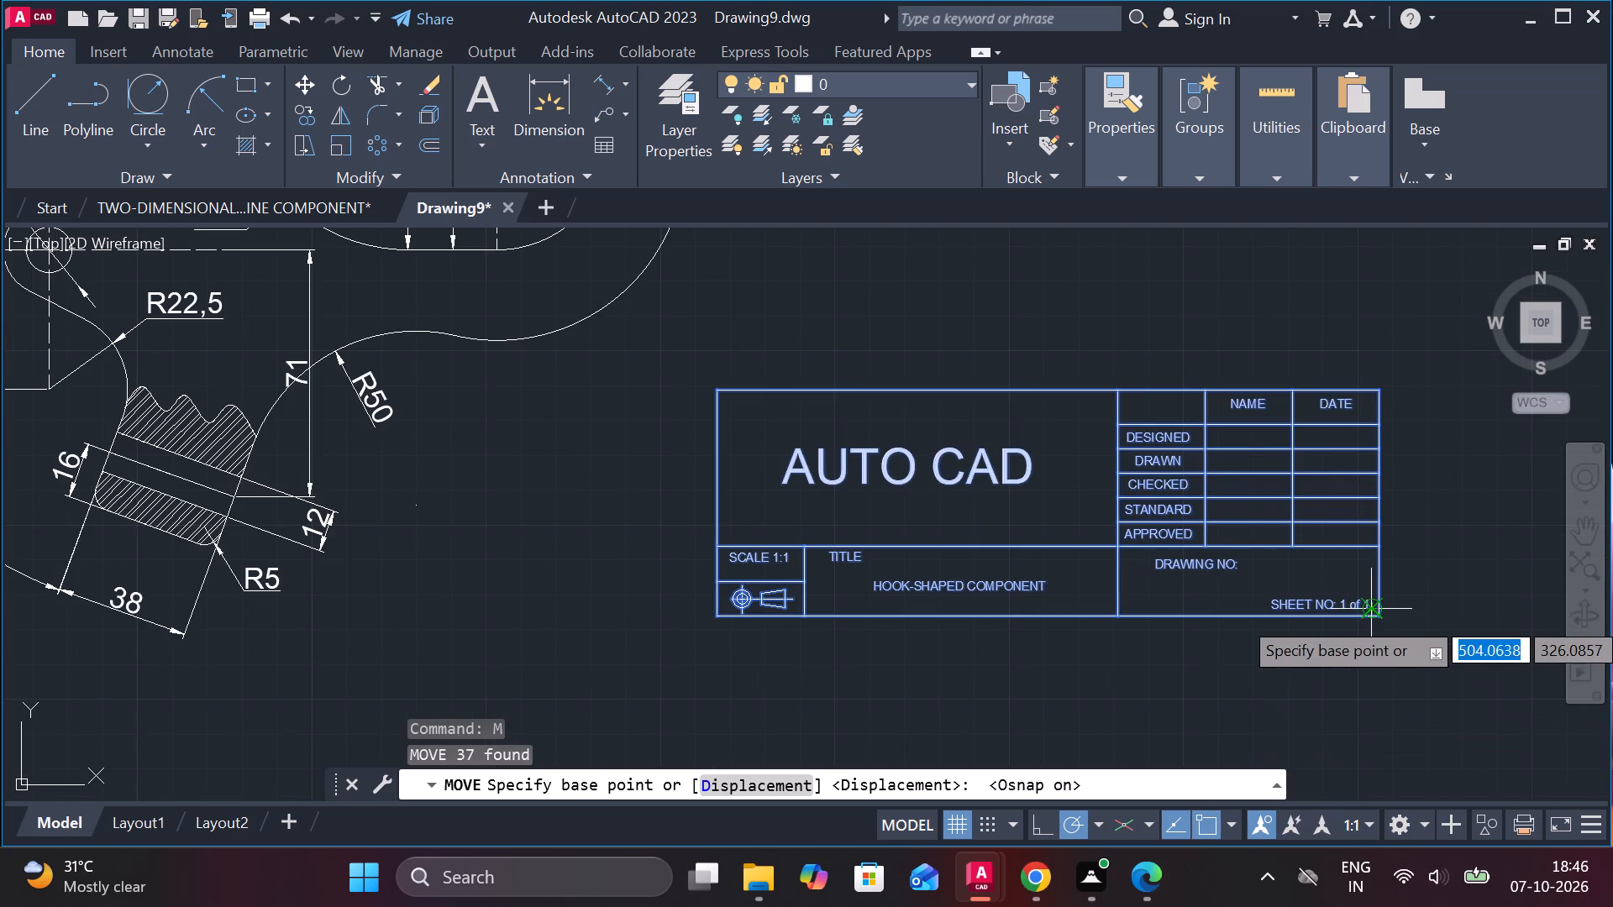
click(1379, 619)
scroll(1216, 657, down, 1)
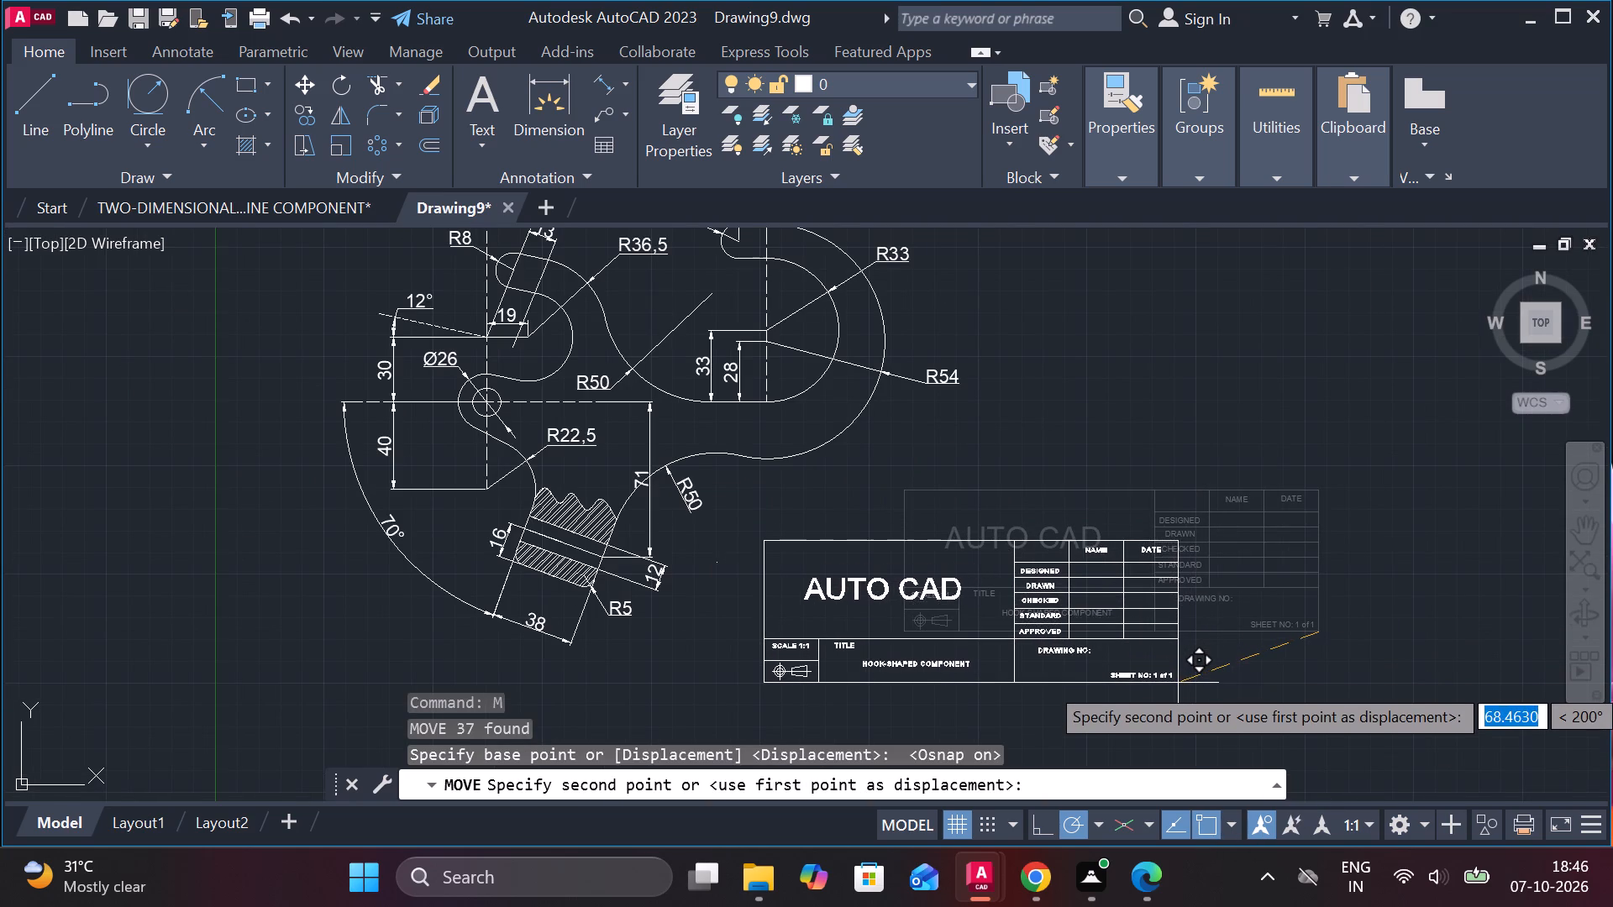
click(1178, 683)
Draw a rectangular border about 421 by 298 from the title block's lower-right corner, enclosing the hook drawing and title block.
scroll(1260, 618, down, 2)
scroll(998, 482, up, 2)
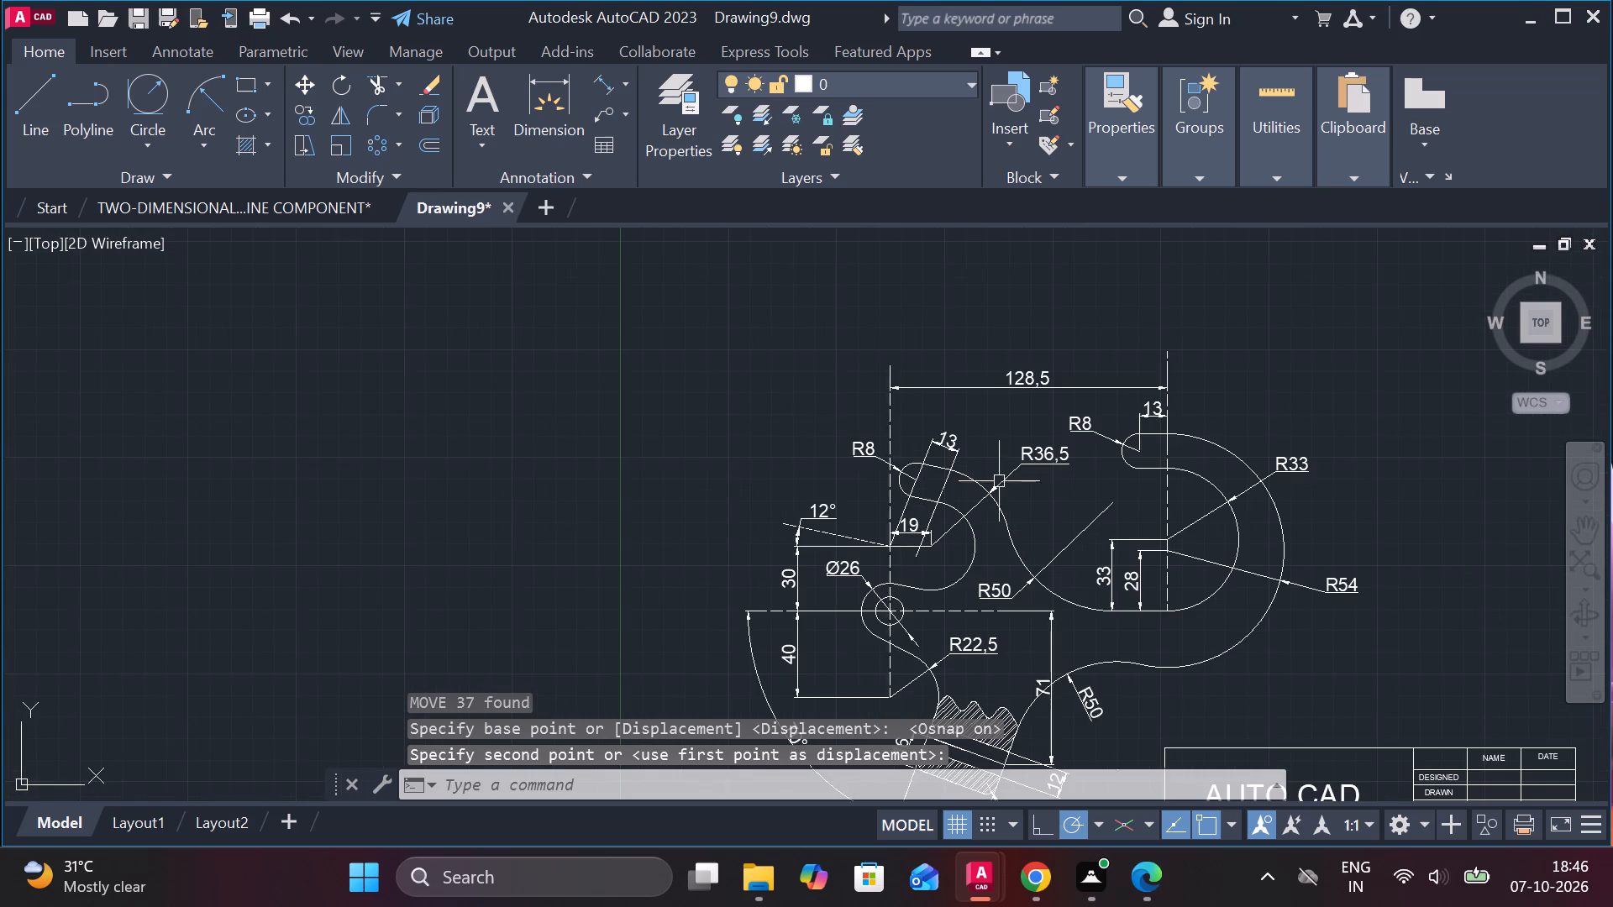
middle_drag(1265, 399, 1183, 290)
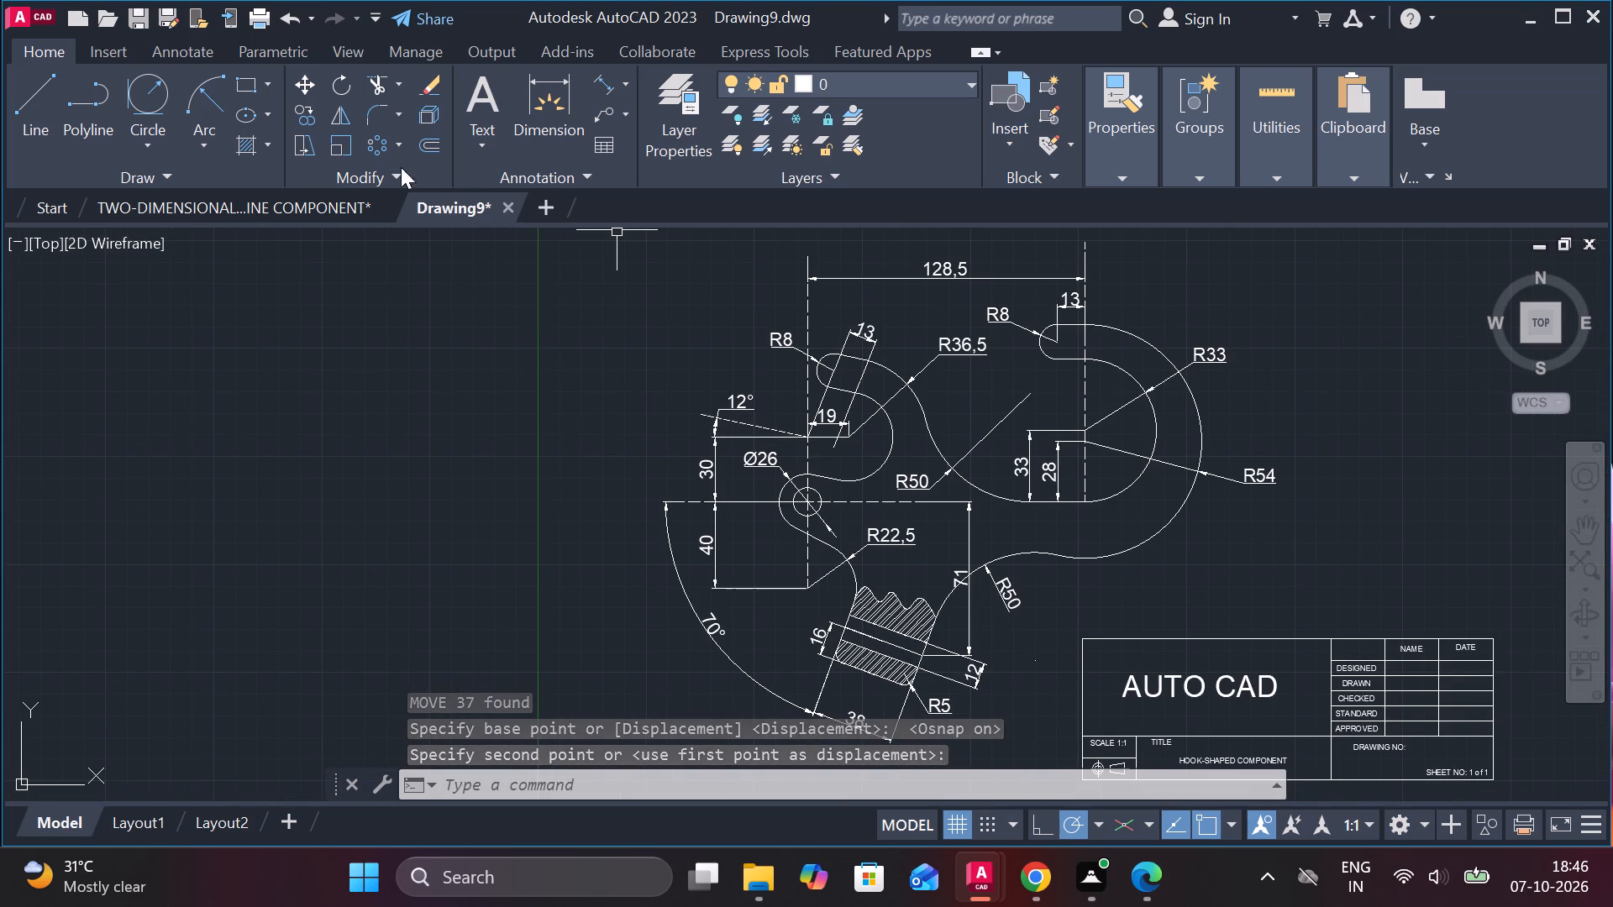
click(252, 78)
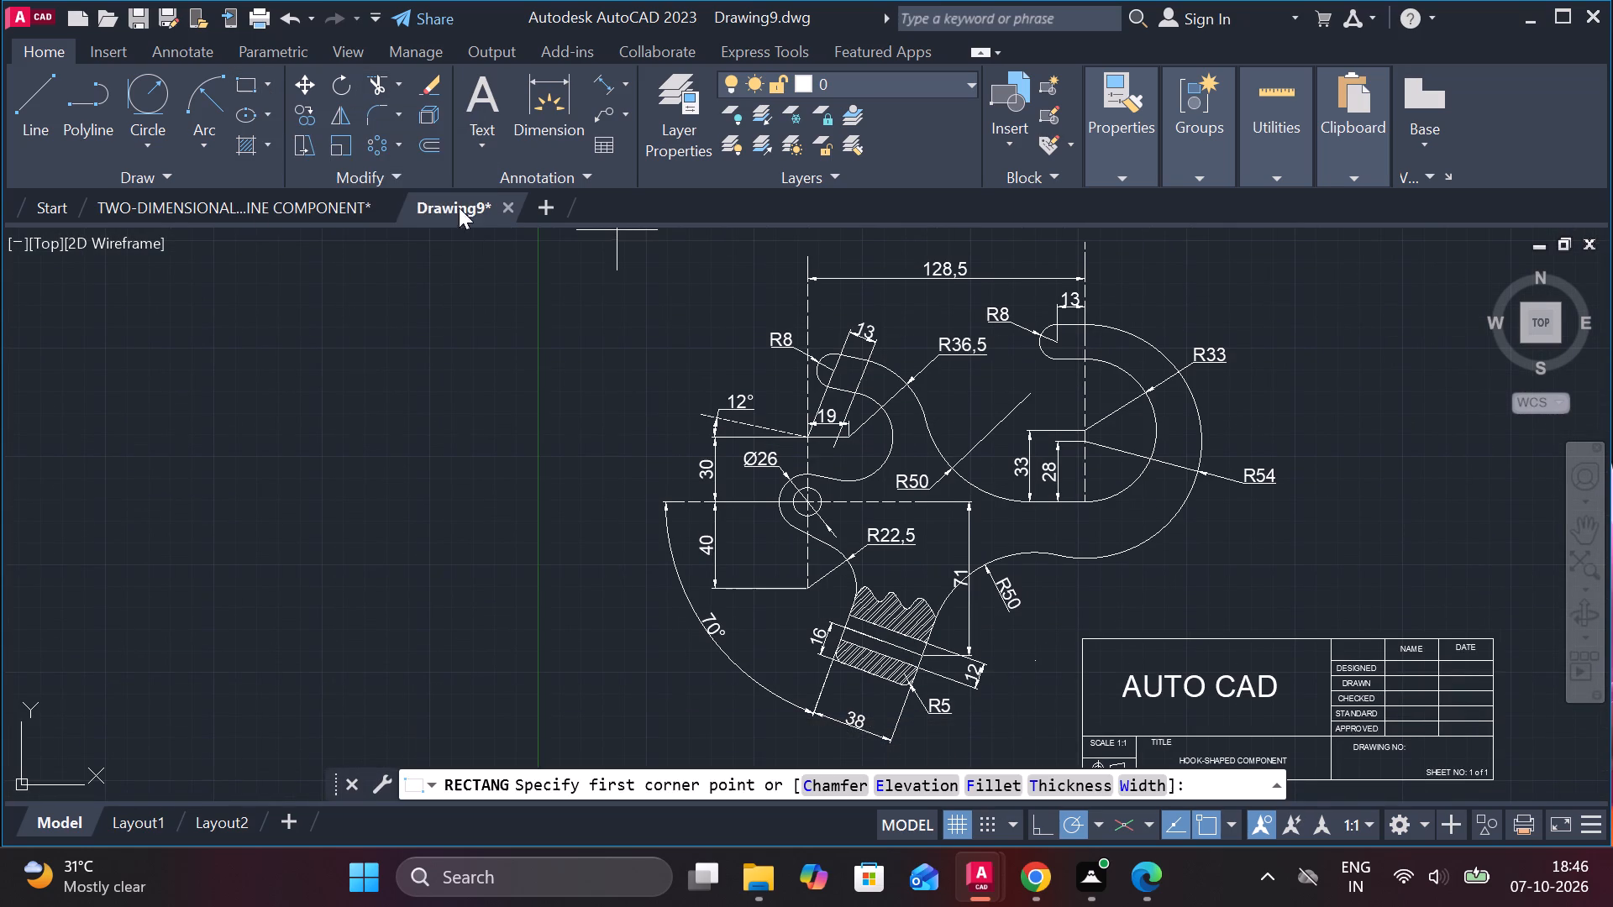
middle_drag(1306, 569, 1104, 450)
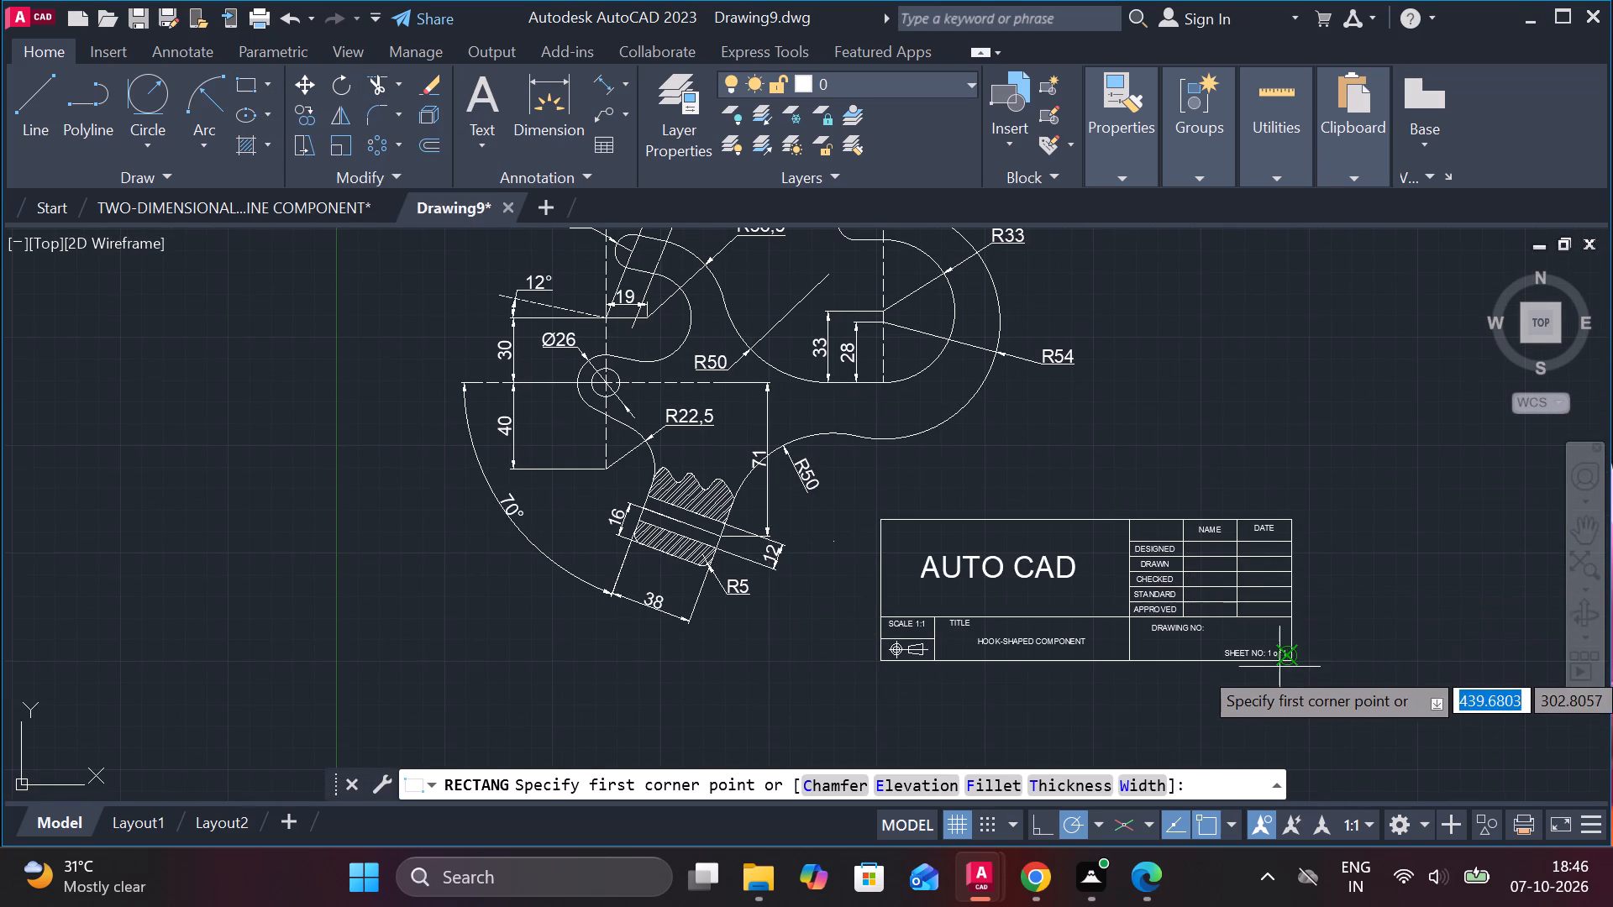
scroll(1289, 672, up, 2)
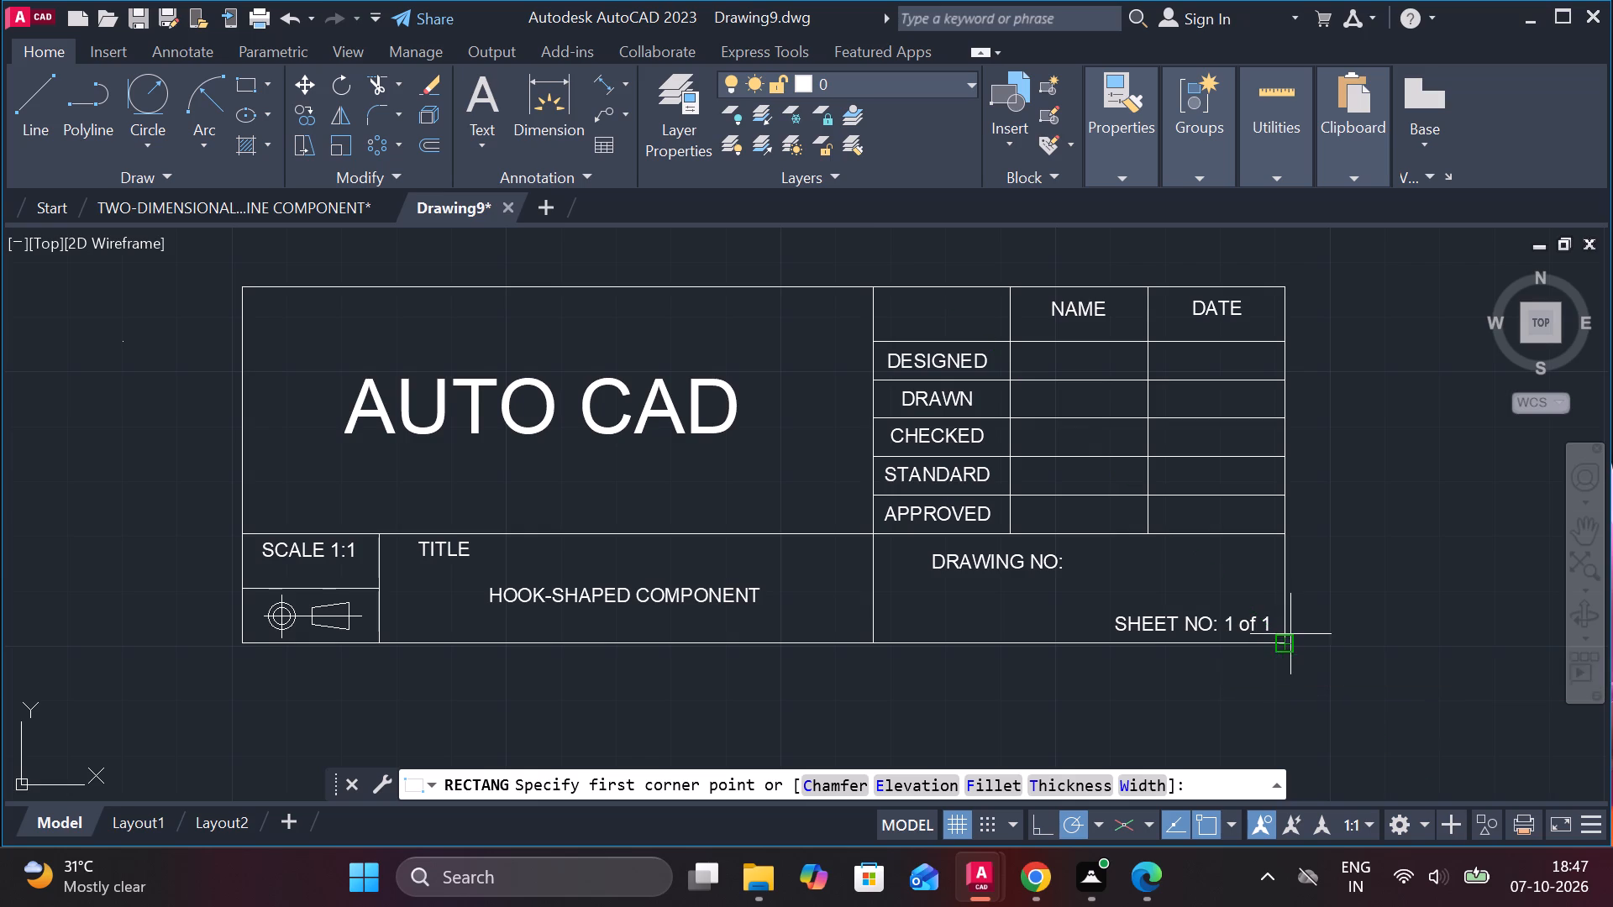
click(1290, 643)
scroll(1029, 668, down, 2)
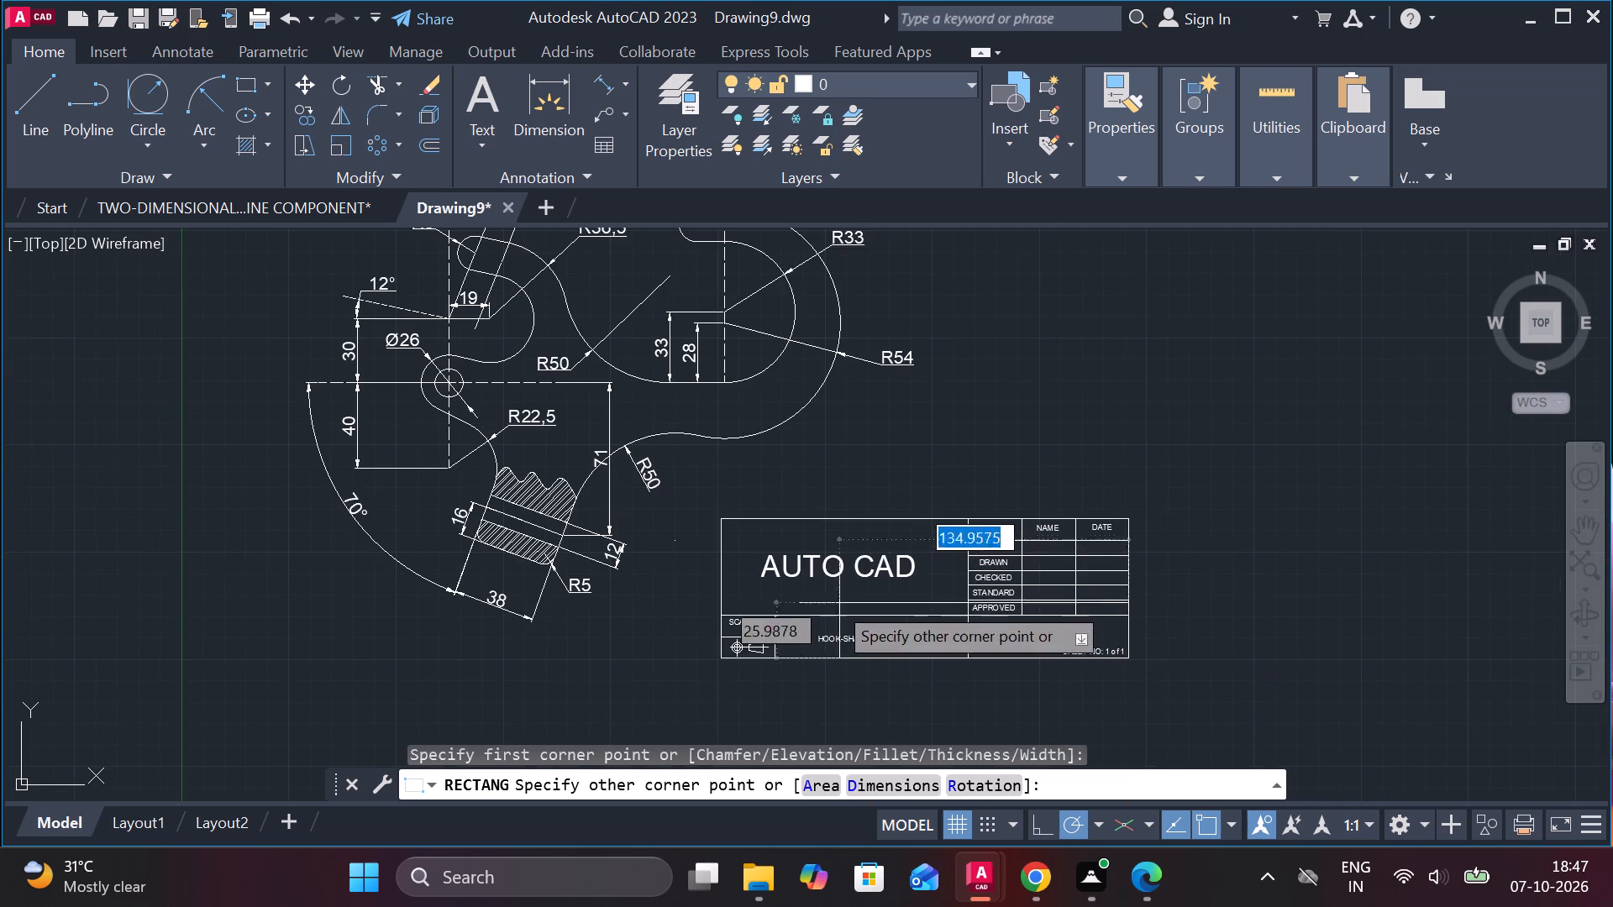
middle_drag(805, 595, 1172, 633)
scroll(685, 507, down, 1)
middle_drag(667, 275, 650, 371)
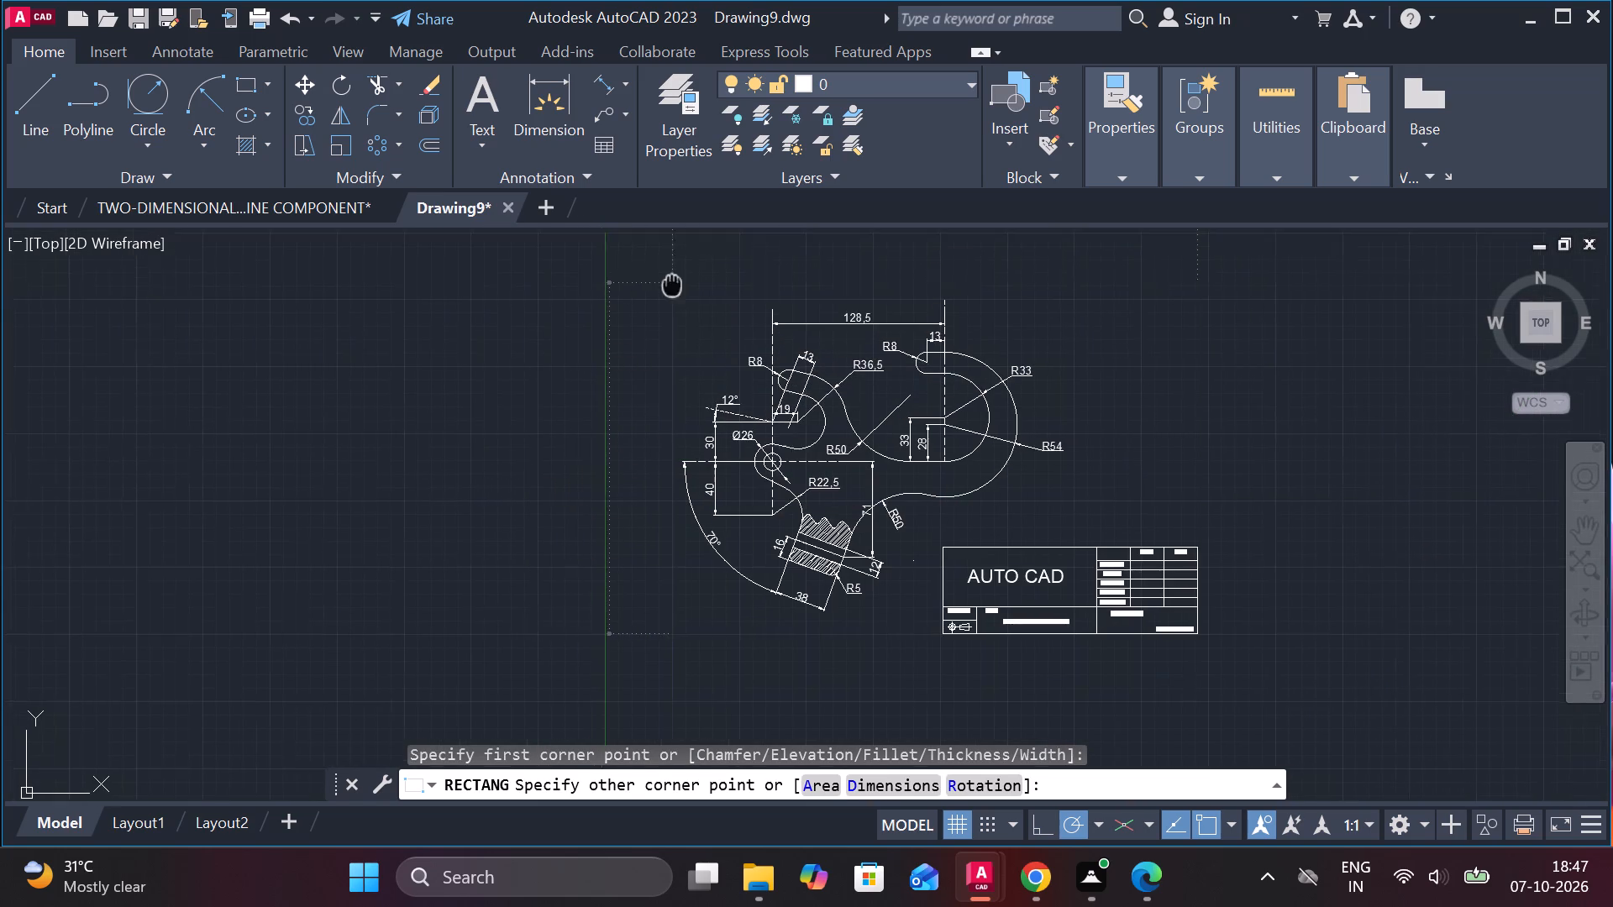
middle_drag(650, 371, 649, 372)
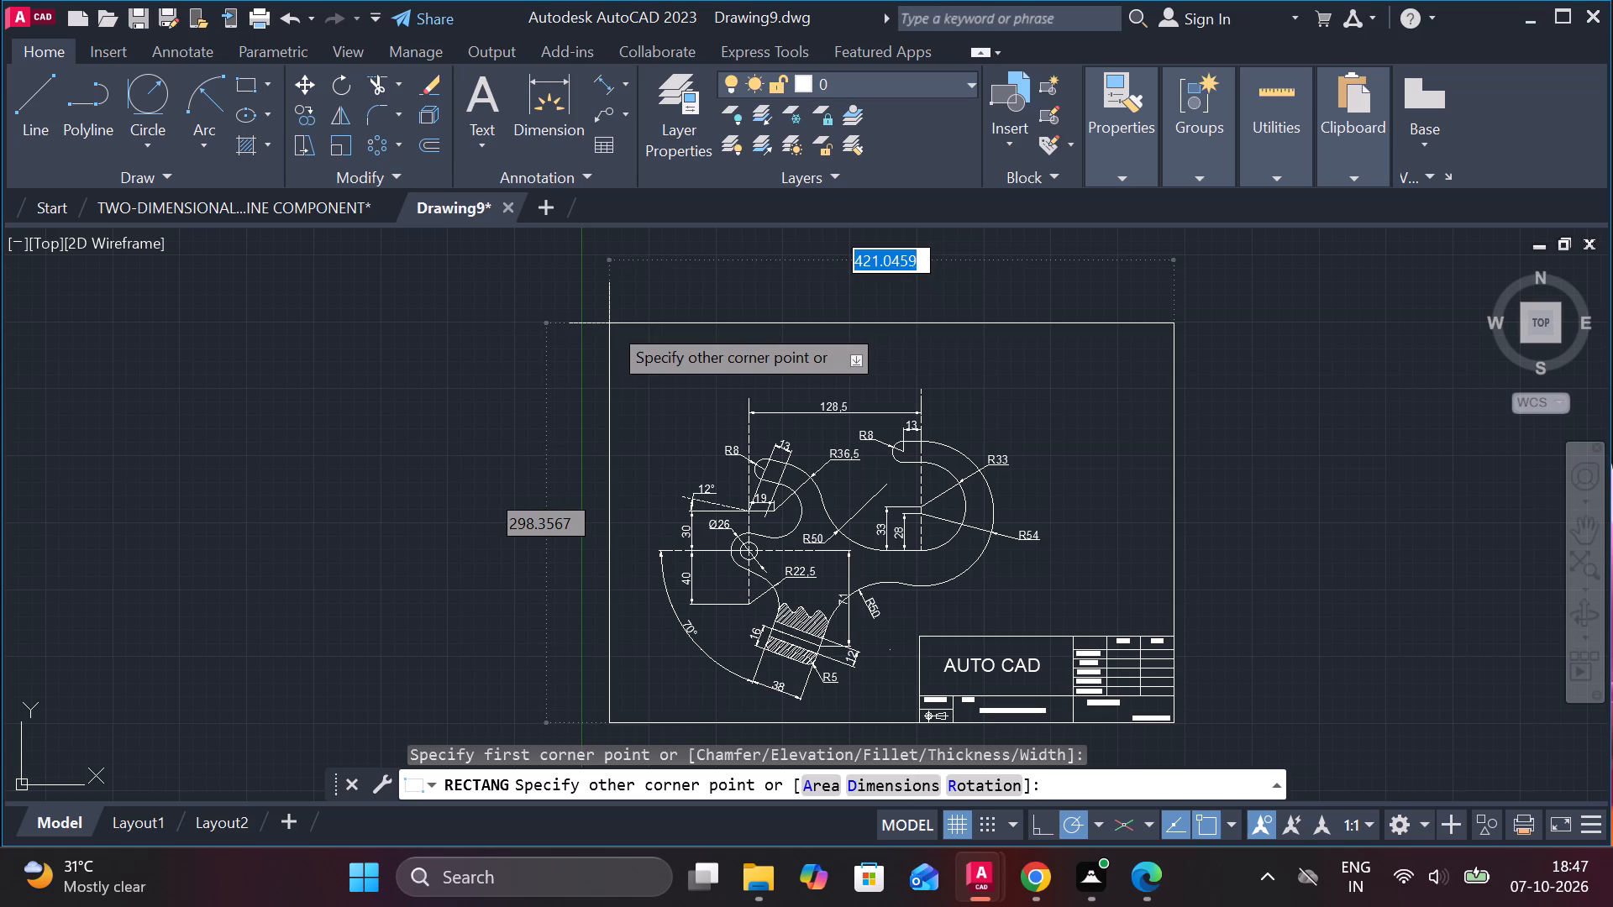
click(609, 323)
scroll(1251, 453, down, 1)
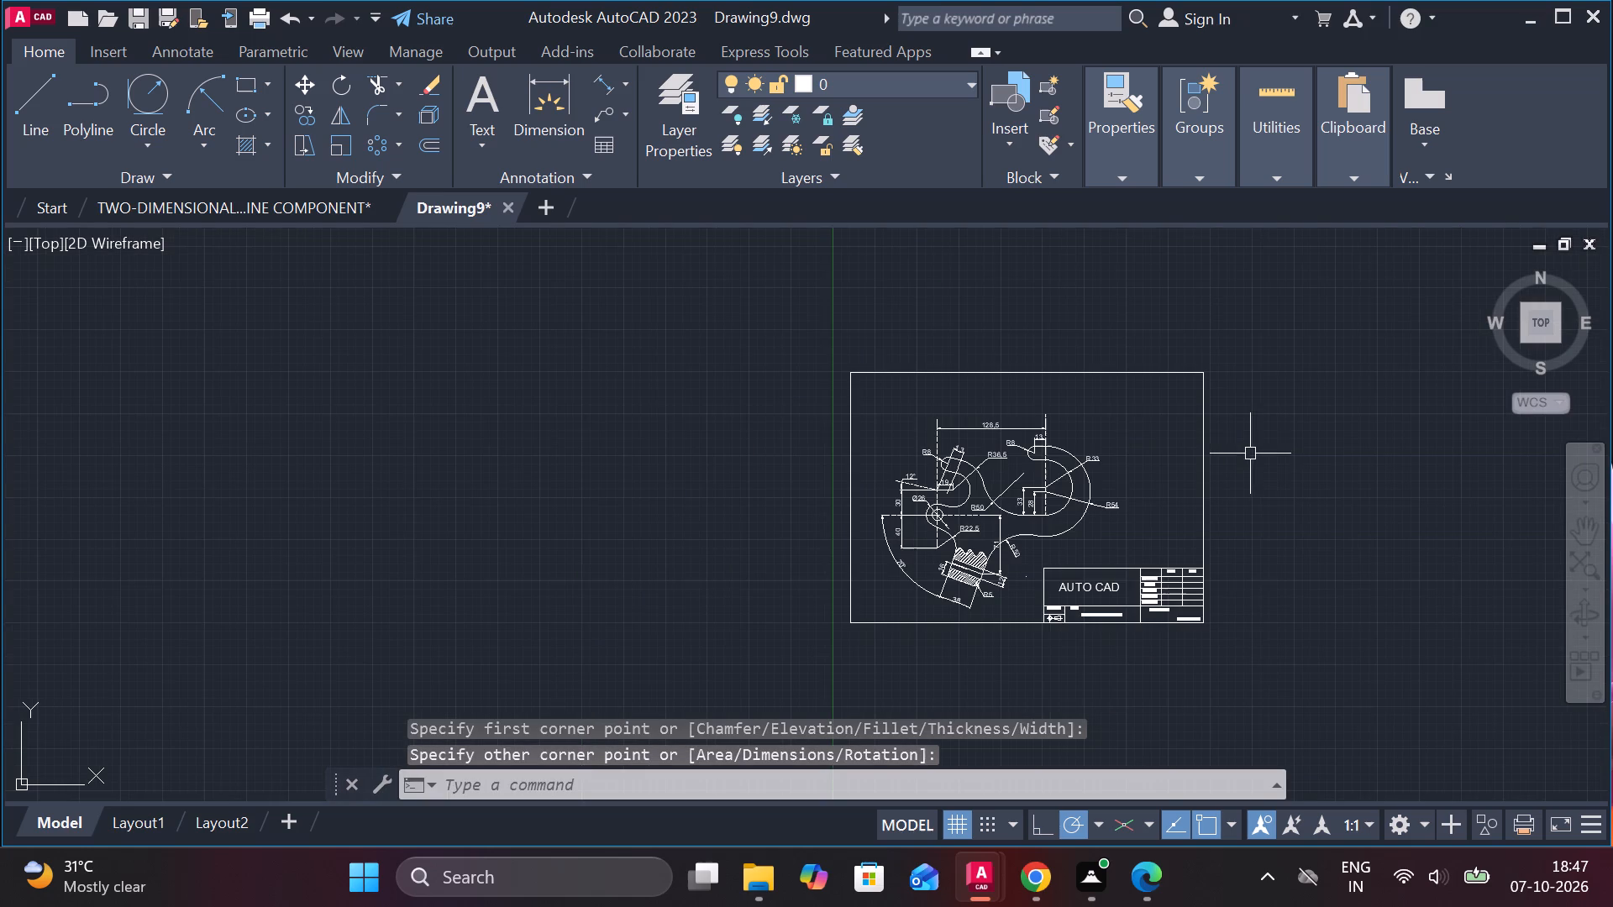
Save the drawing in Documents as HOOK-SHAPED COMPONENT in AutoCAD 2018 Drawing format.
key(ctrl+s)
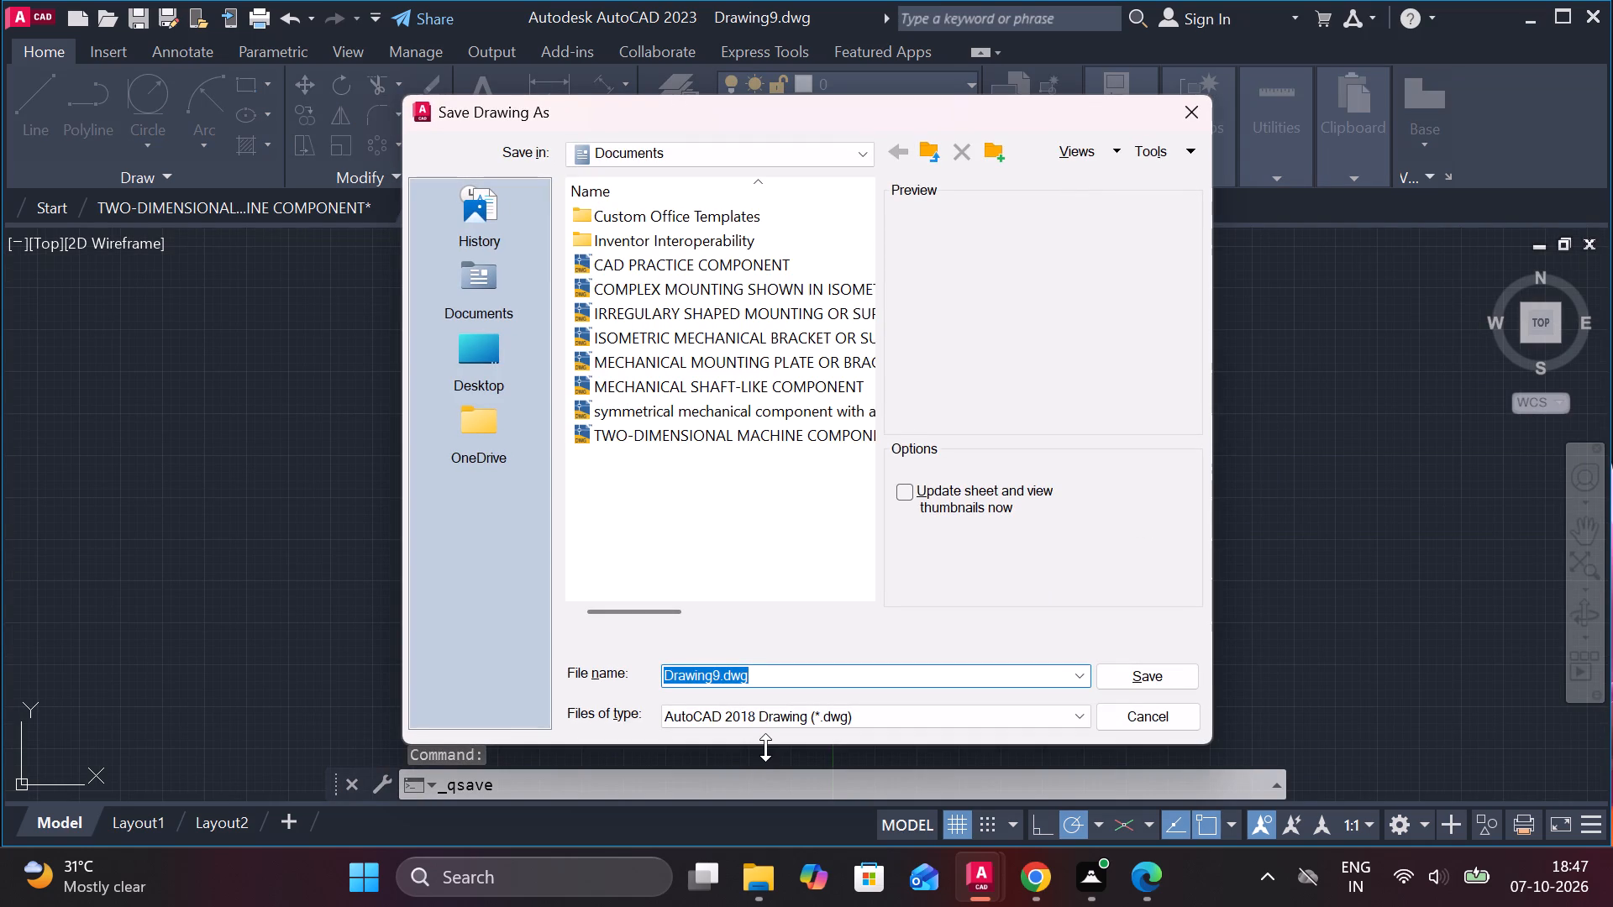
text(HOO)
key(k)
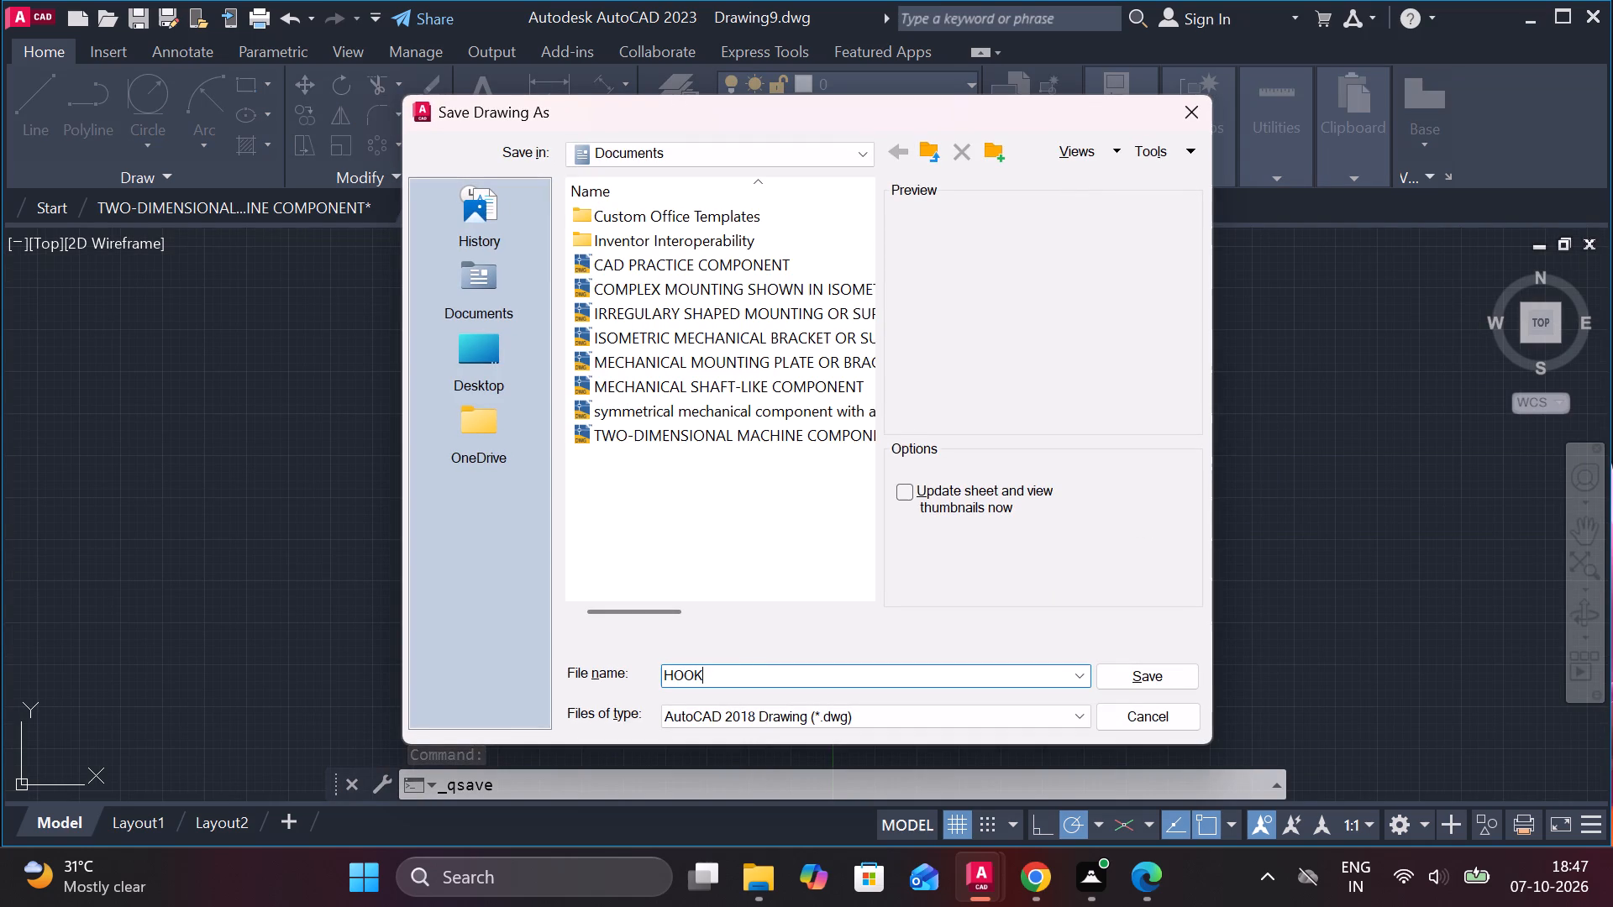
key(minus)
text(SHAPED)
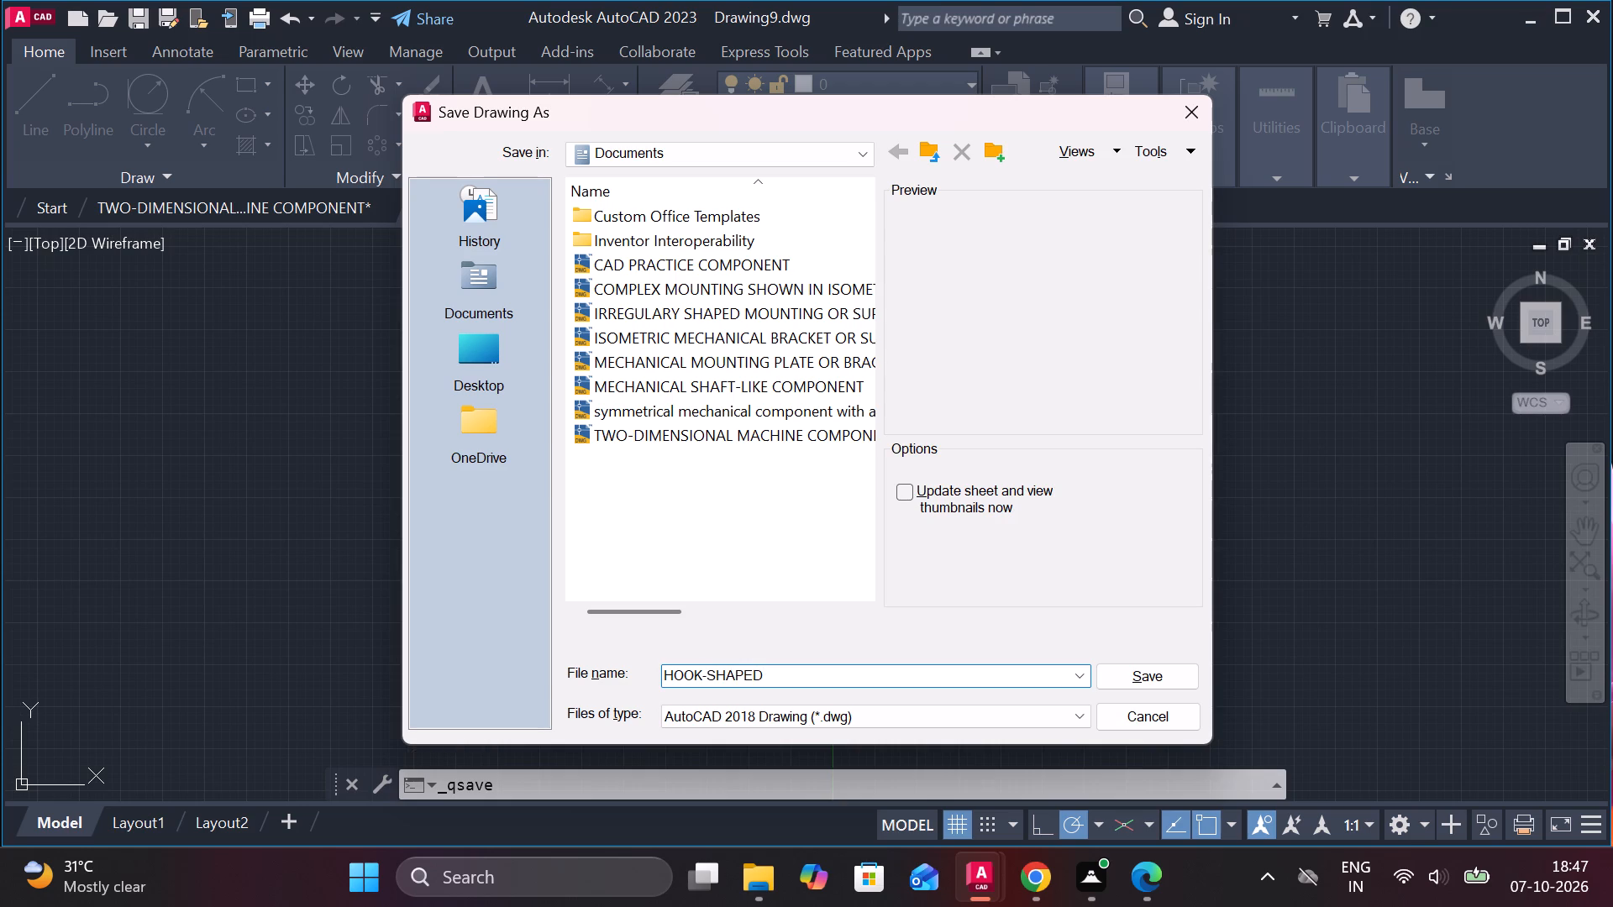
key(space)
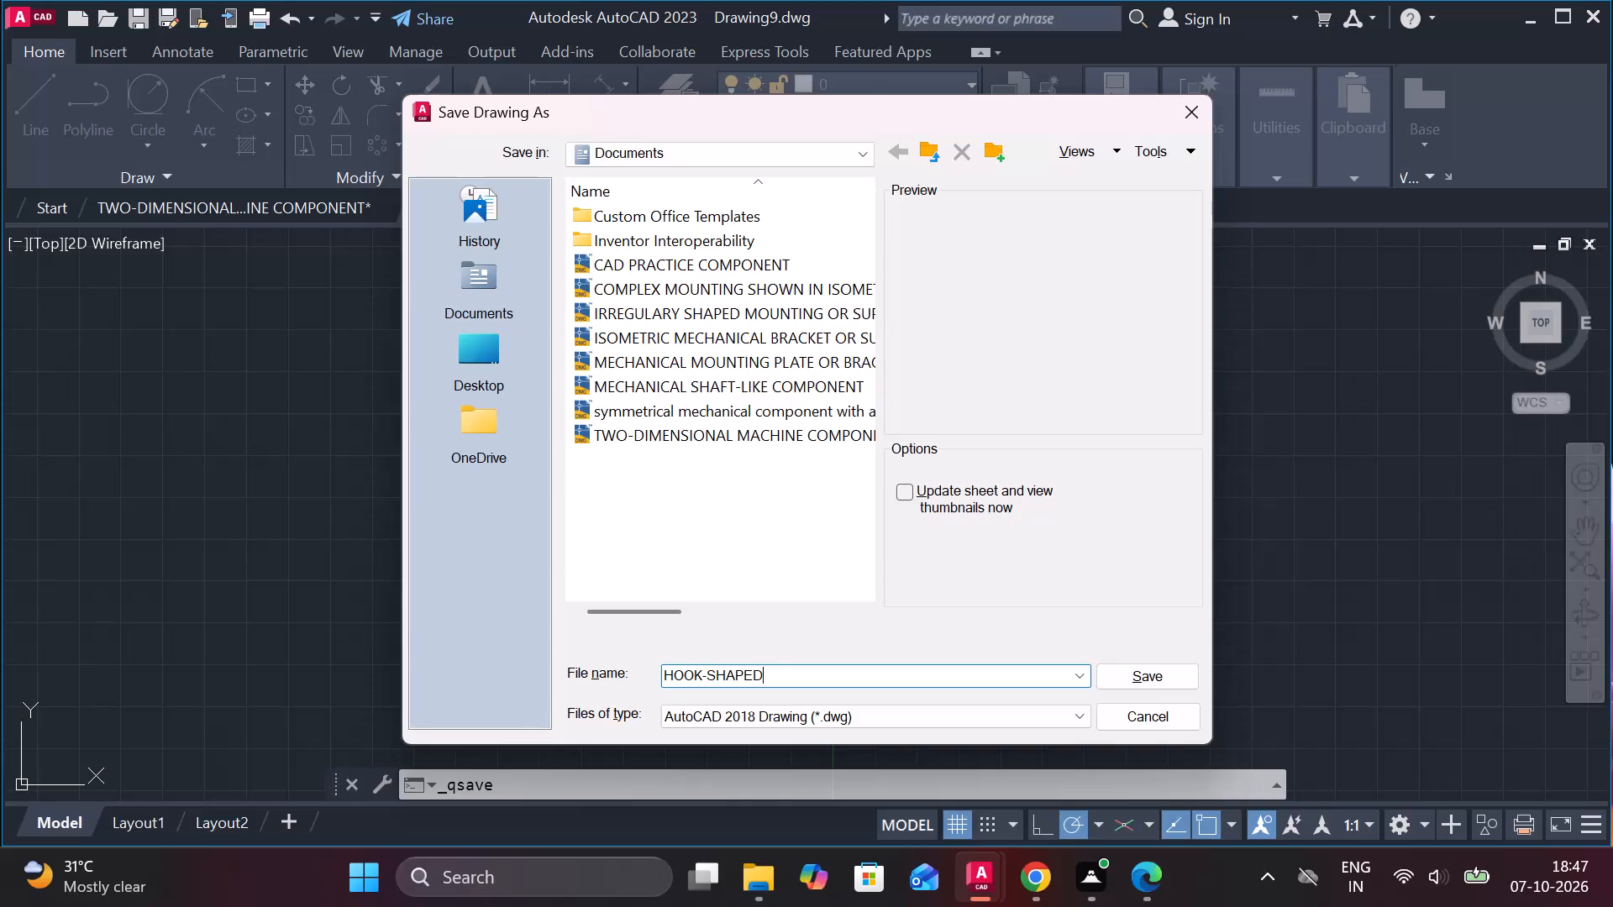
text(COMPONENT)
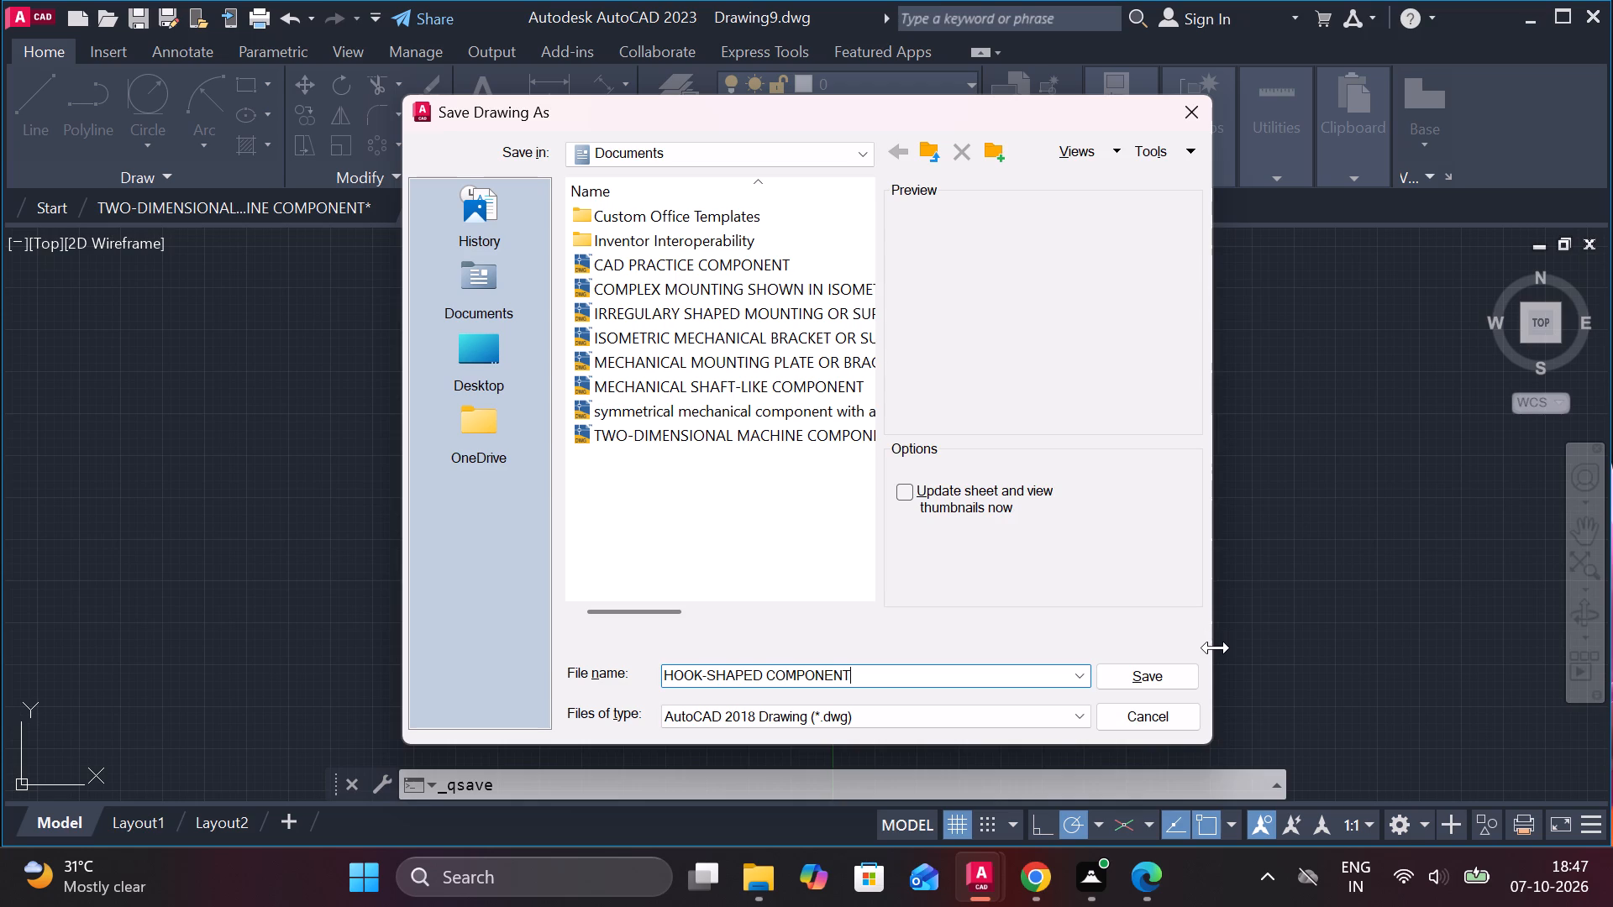
click(1168, 675)
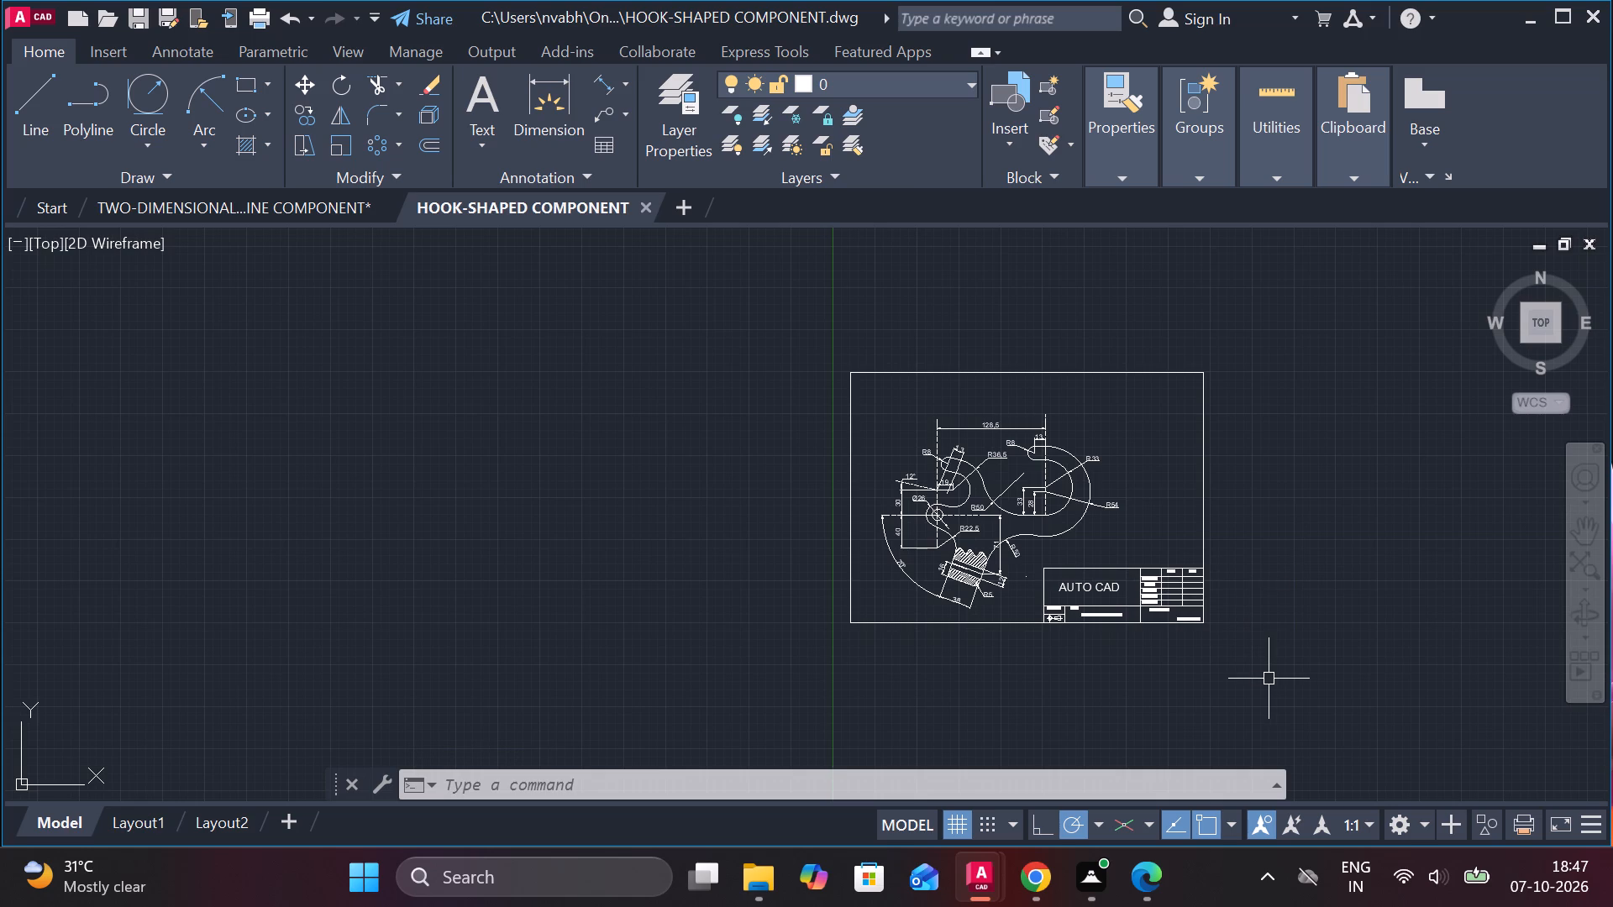
Turn off log file recording with LOGFILEOFF and save the drawing again.
text(LOG)
click(1306, 712)
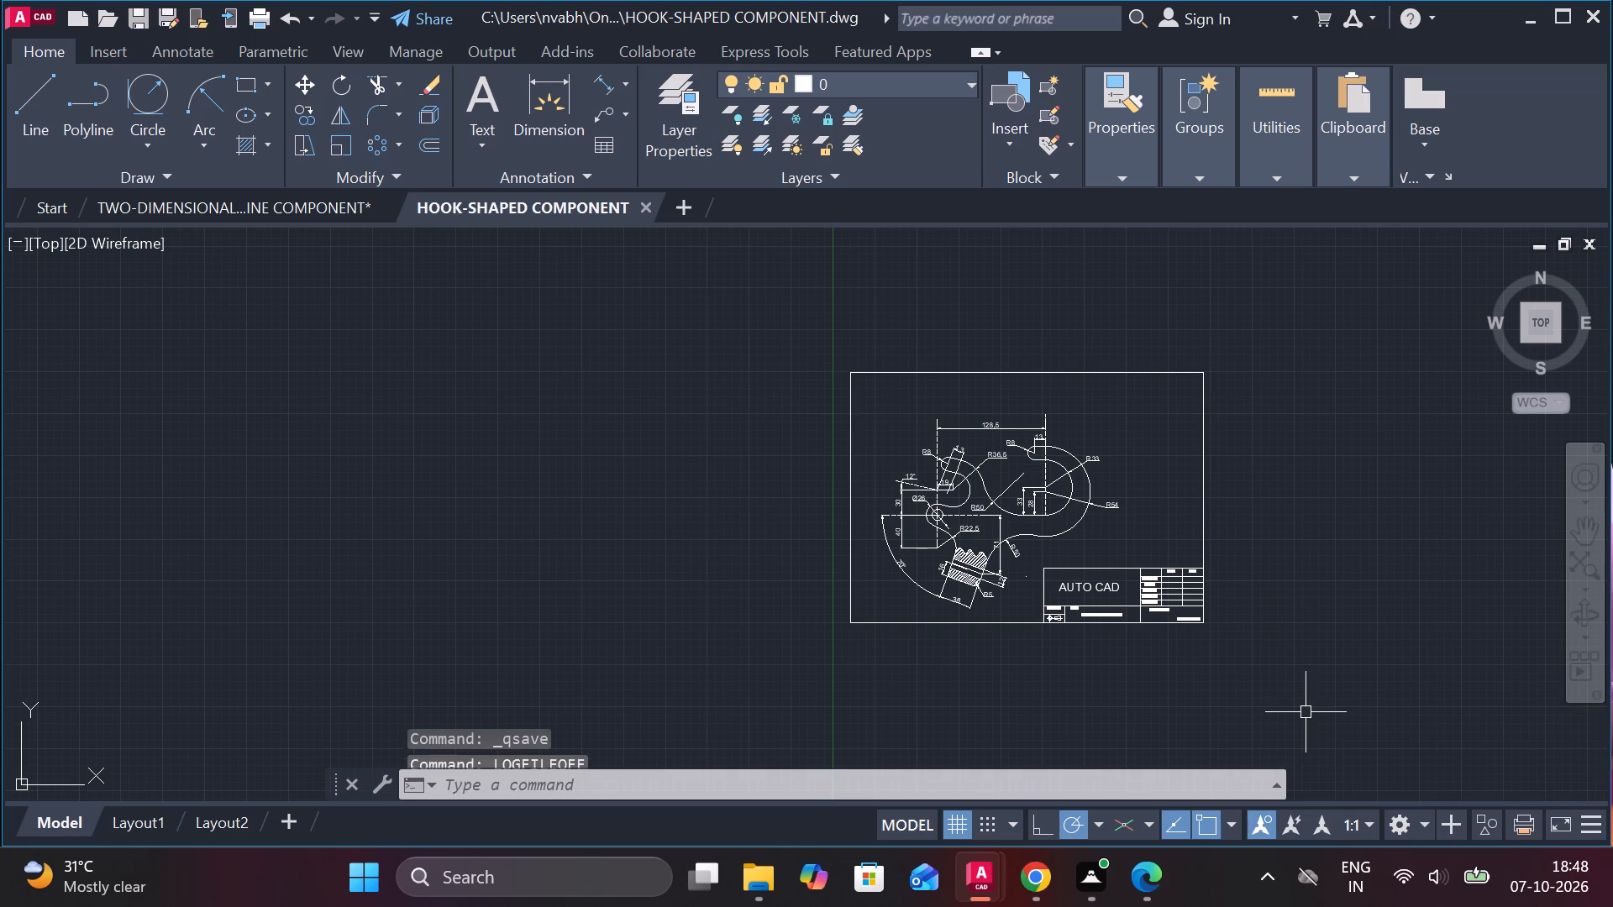
key(ctrl+s)
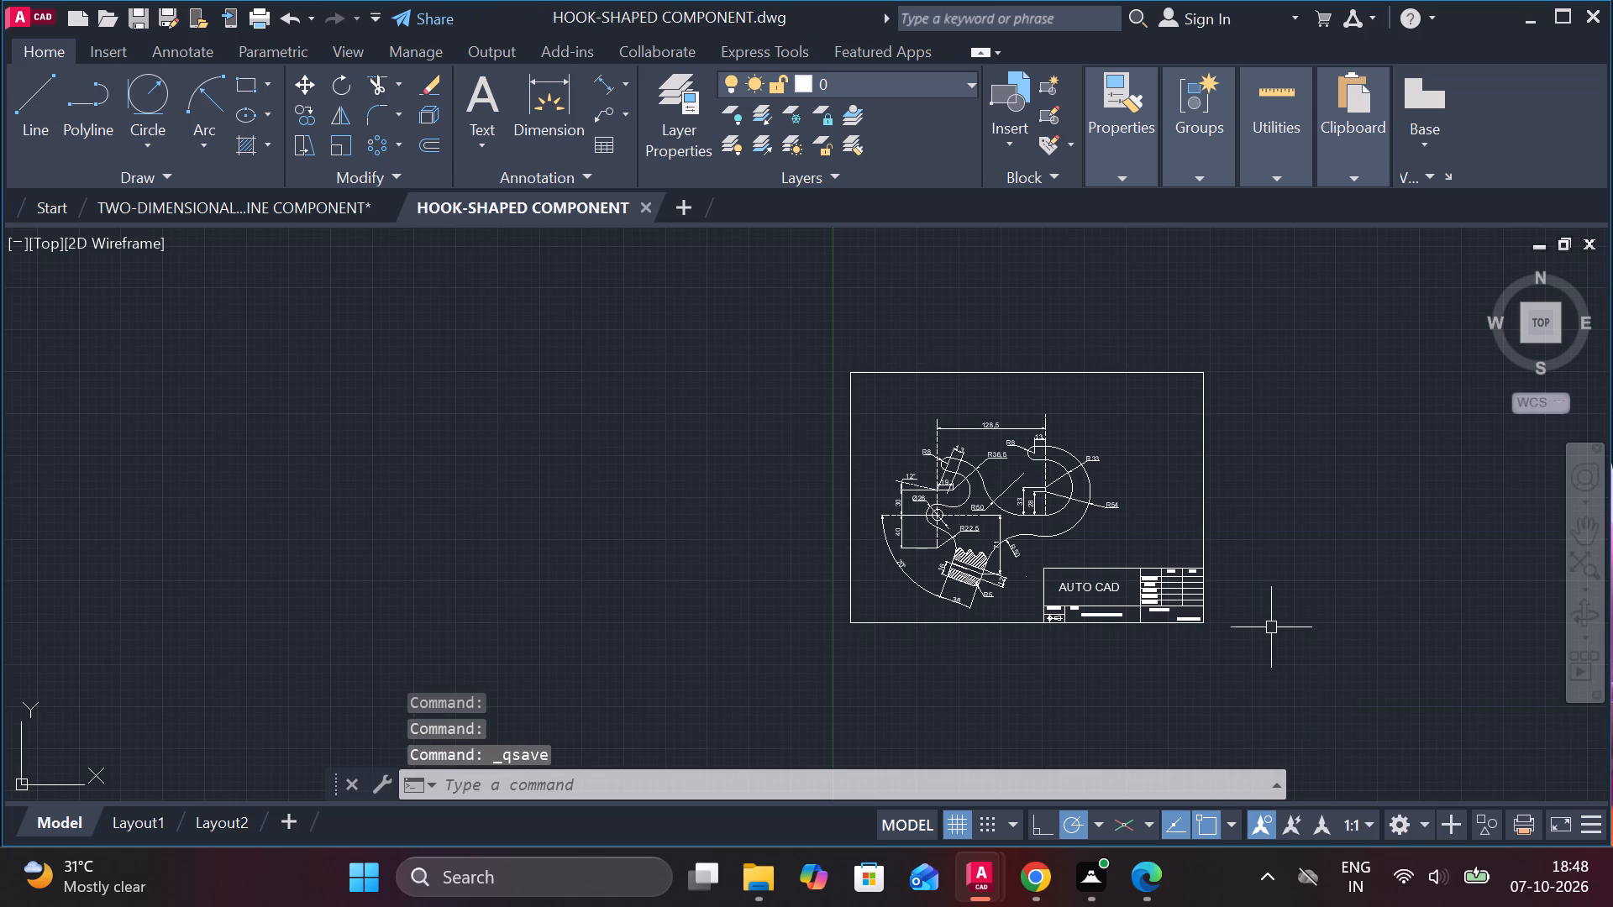
Start a plot of the drawing with the DWG To PDF.pc3 plotter and landscape orientation.
middle_drag(1271, 627, 1249, 626)
scroll(1252, 626, up, 1)
middle_drag(1252, 626, 1153, 627)
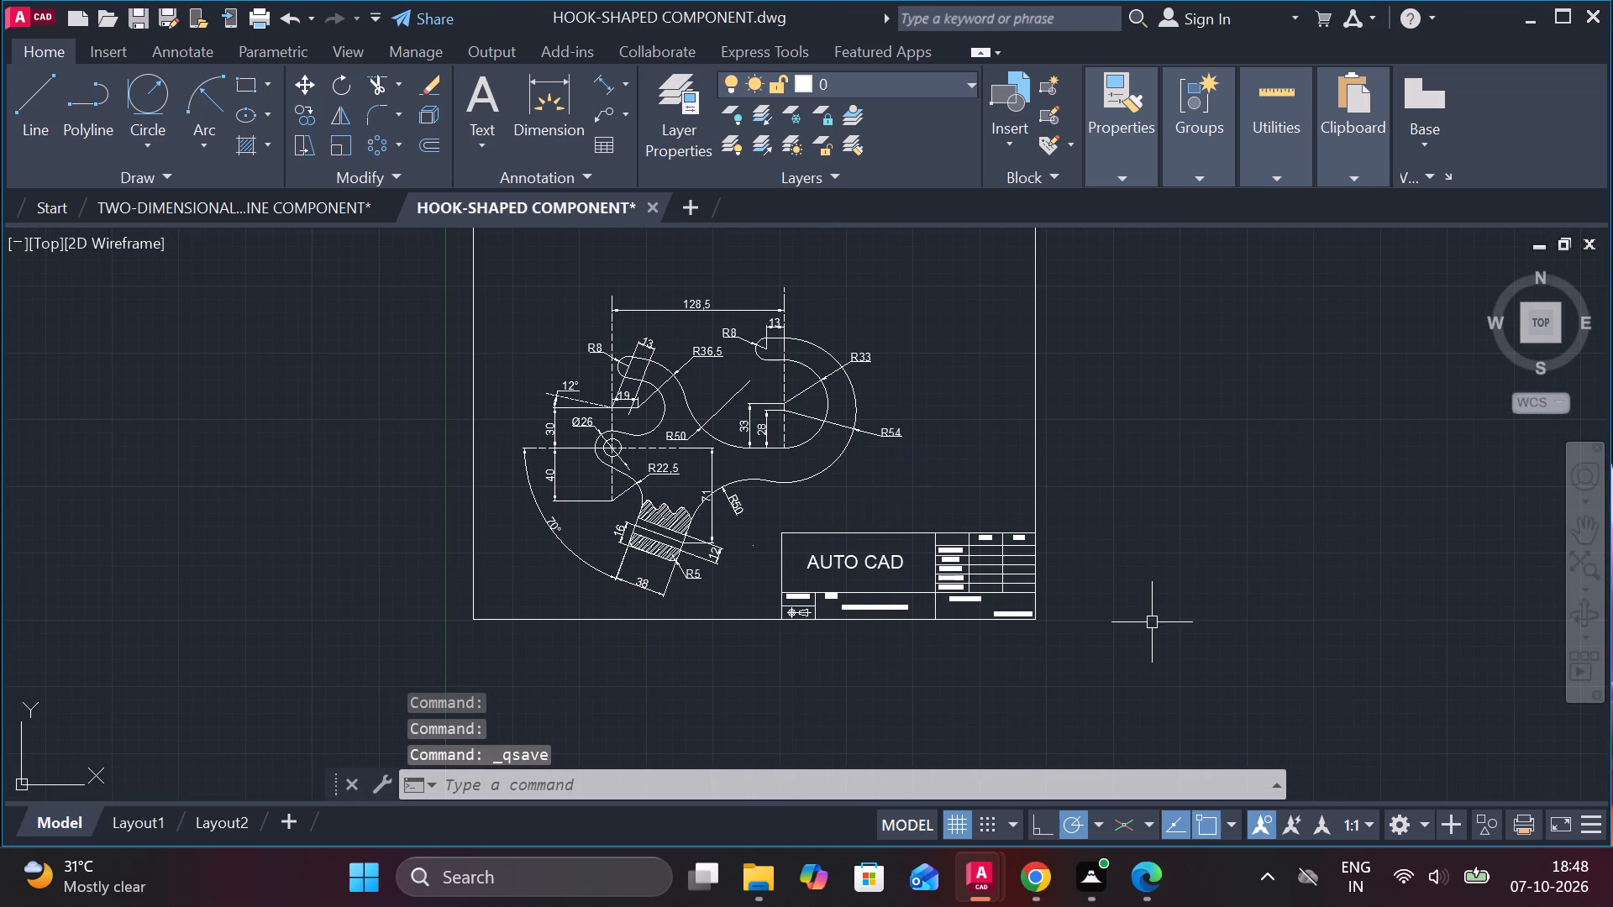
scroll(1152, 620, down, 1)
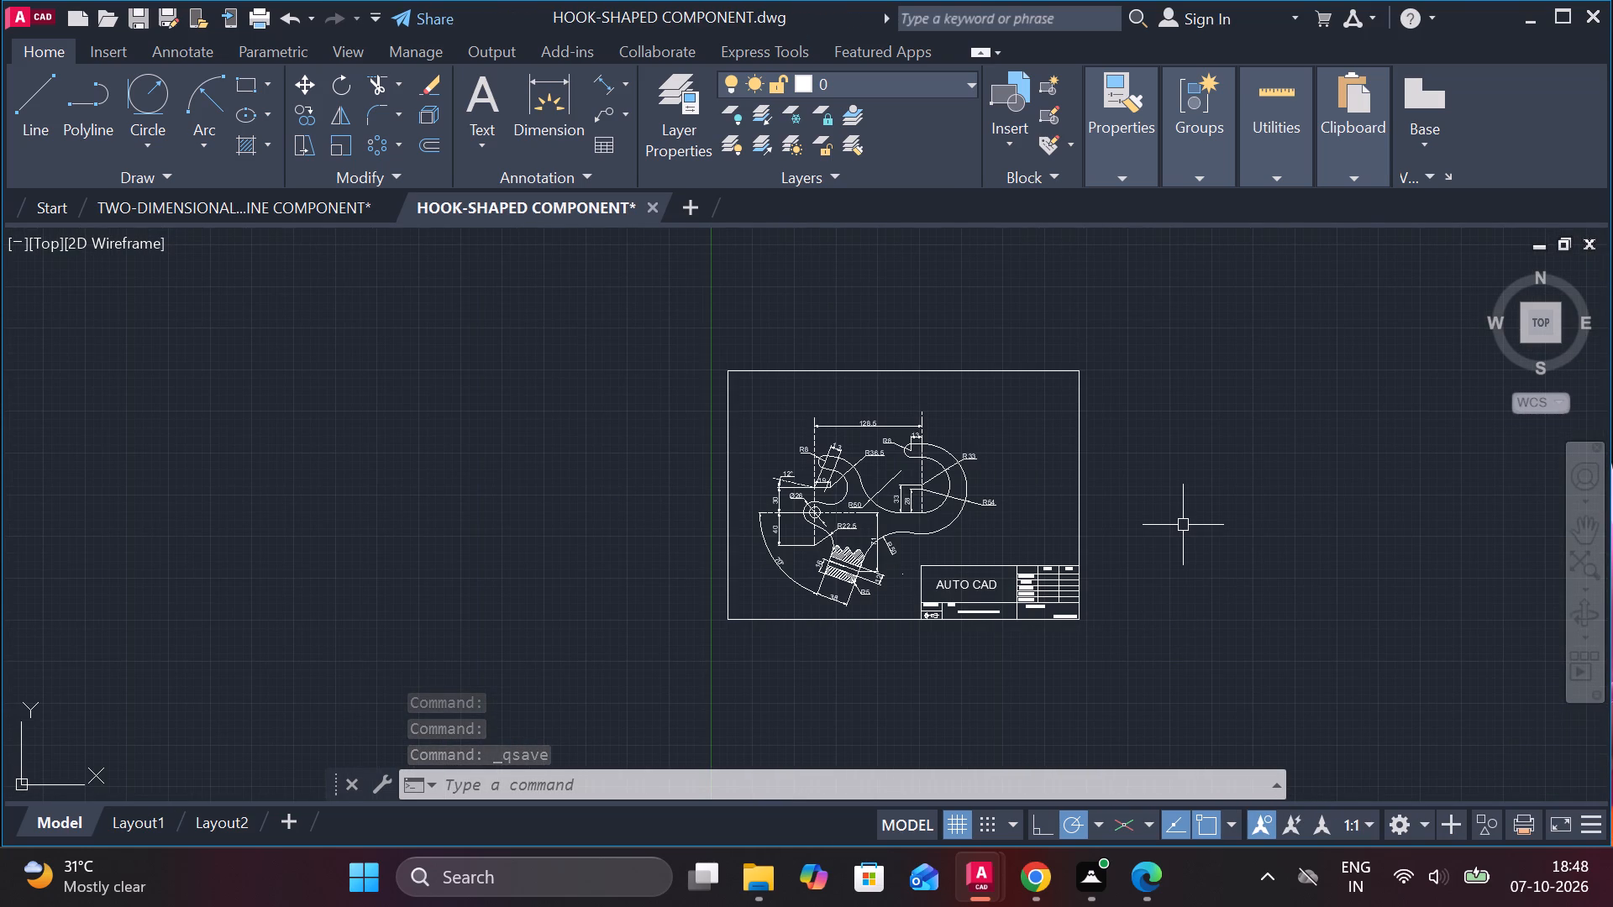
text(PLOT)
click(1232, 590)
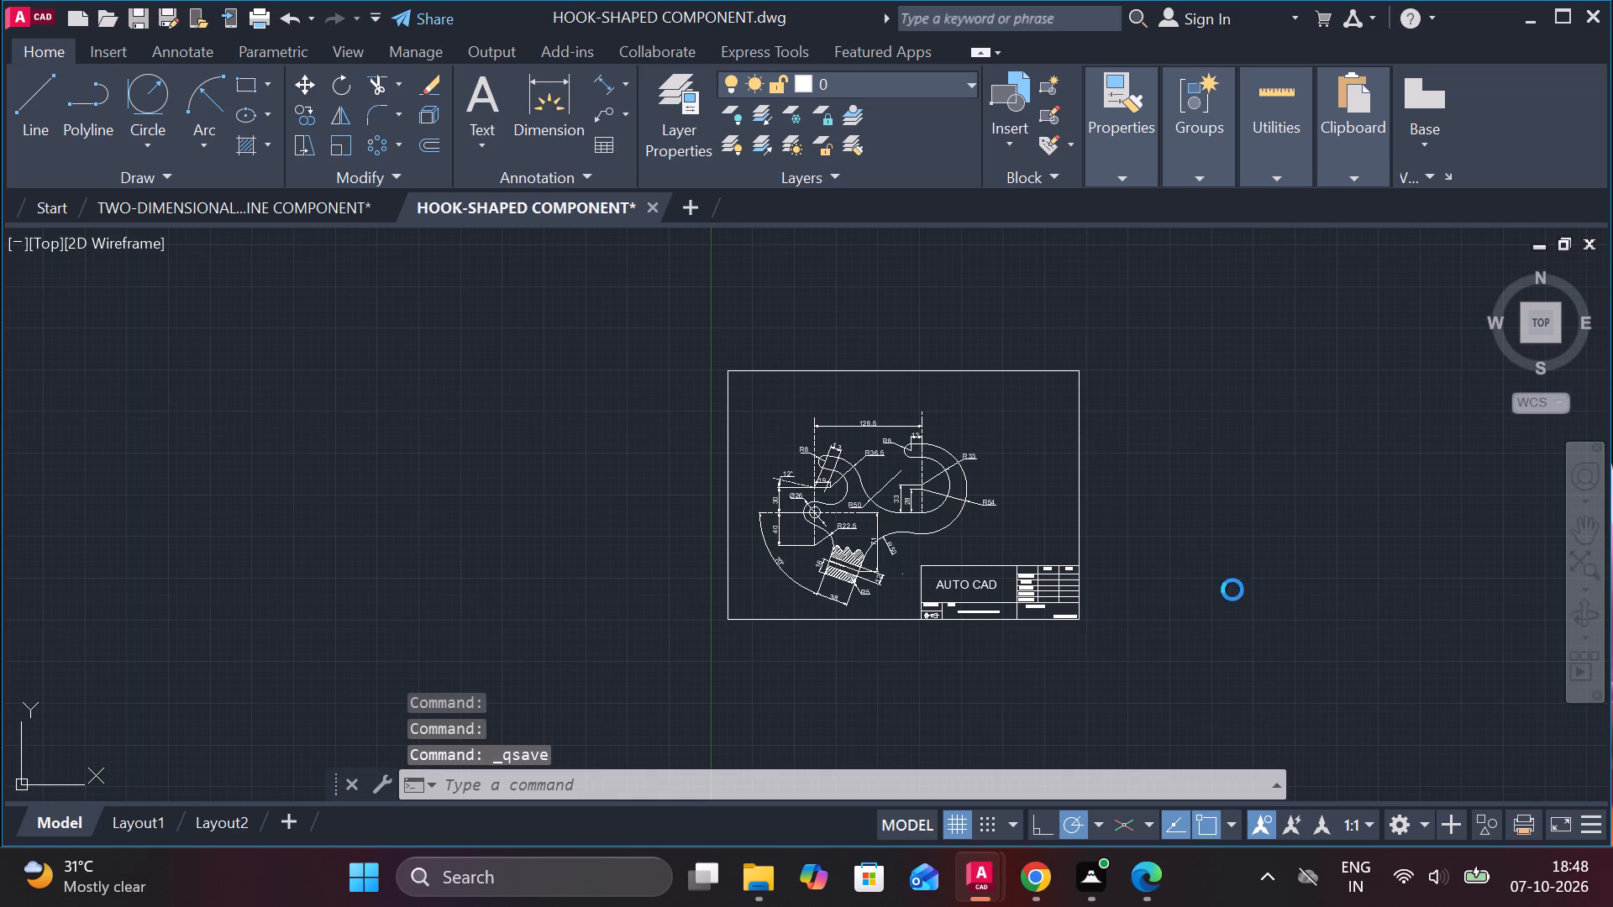
click(806, 254)
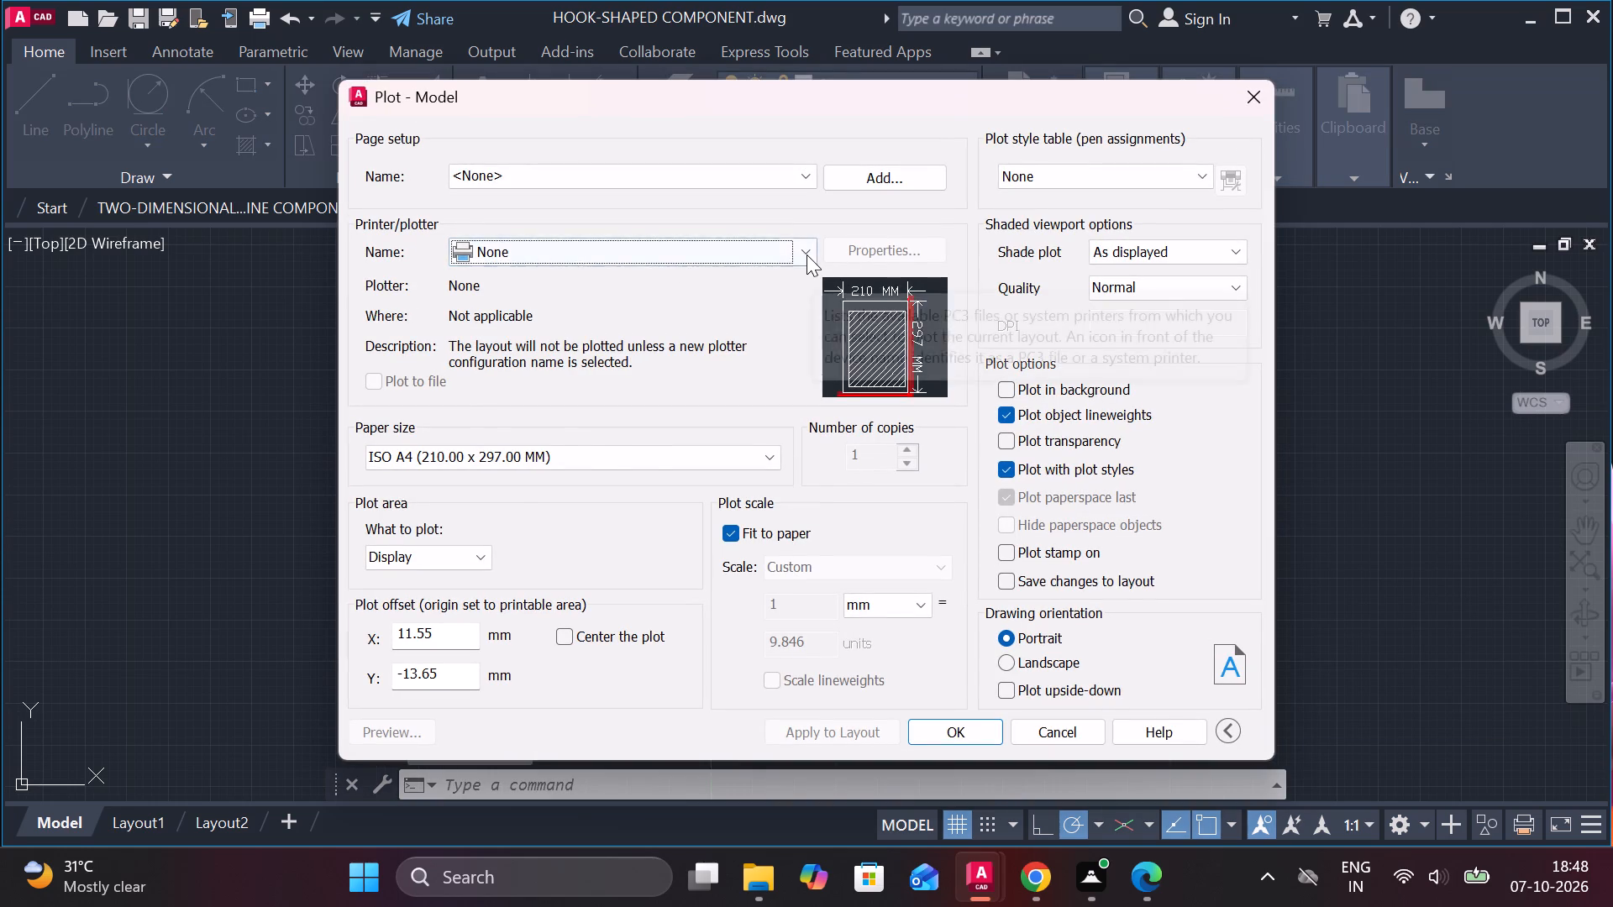
click(555, 518)
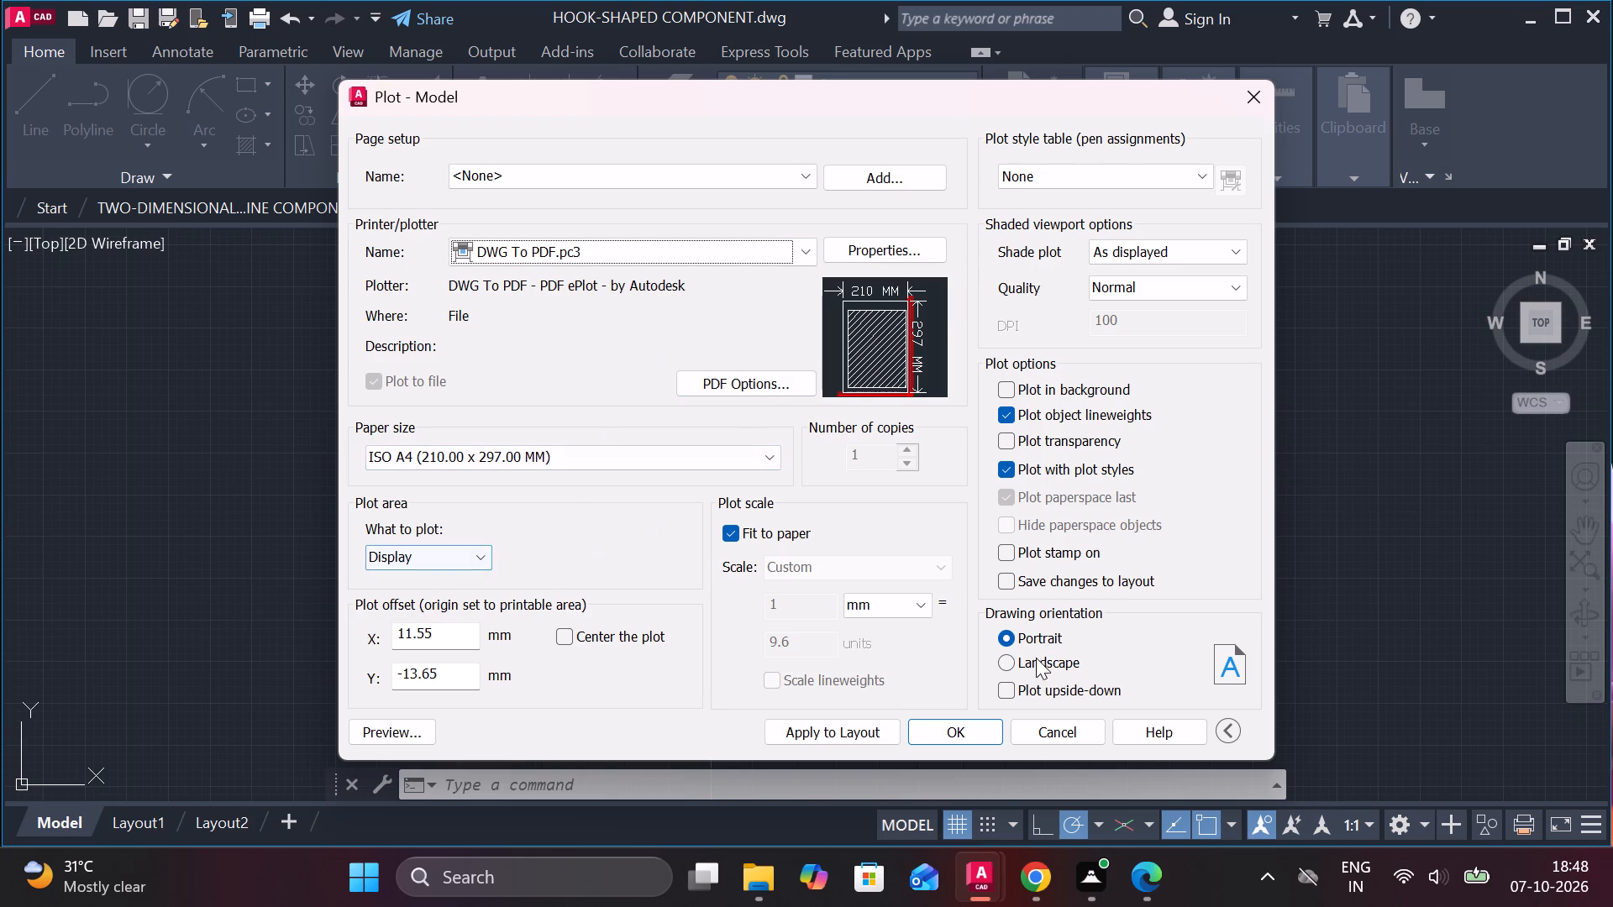
click(995, 669)
click(1011, 656)
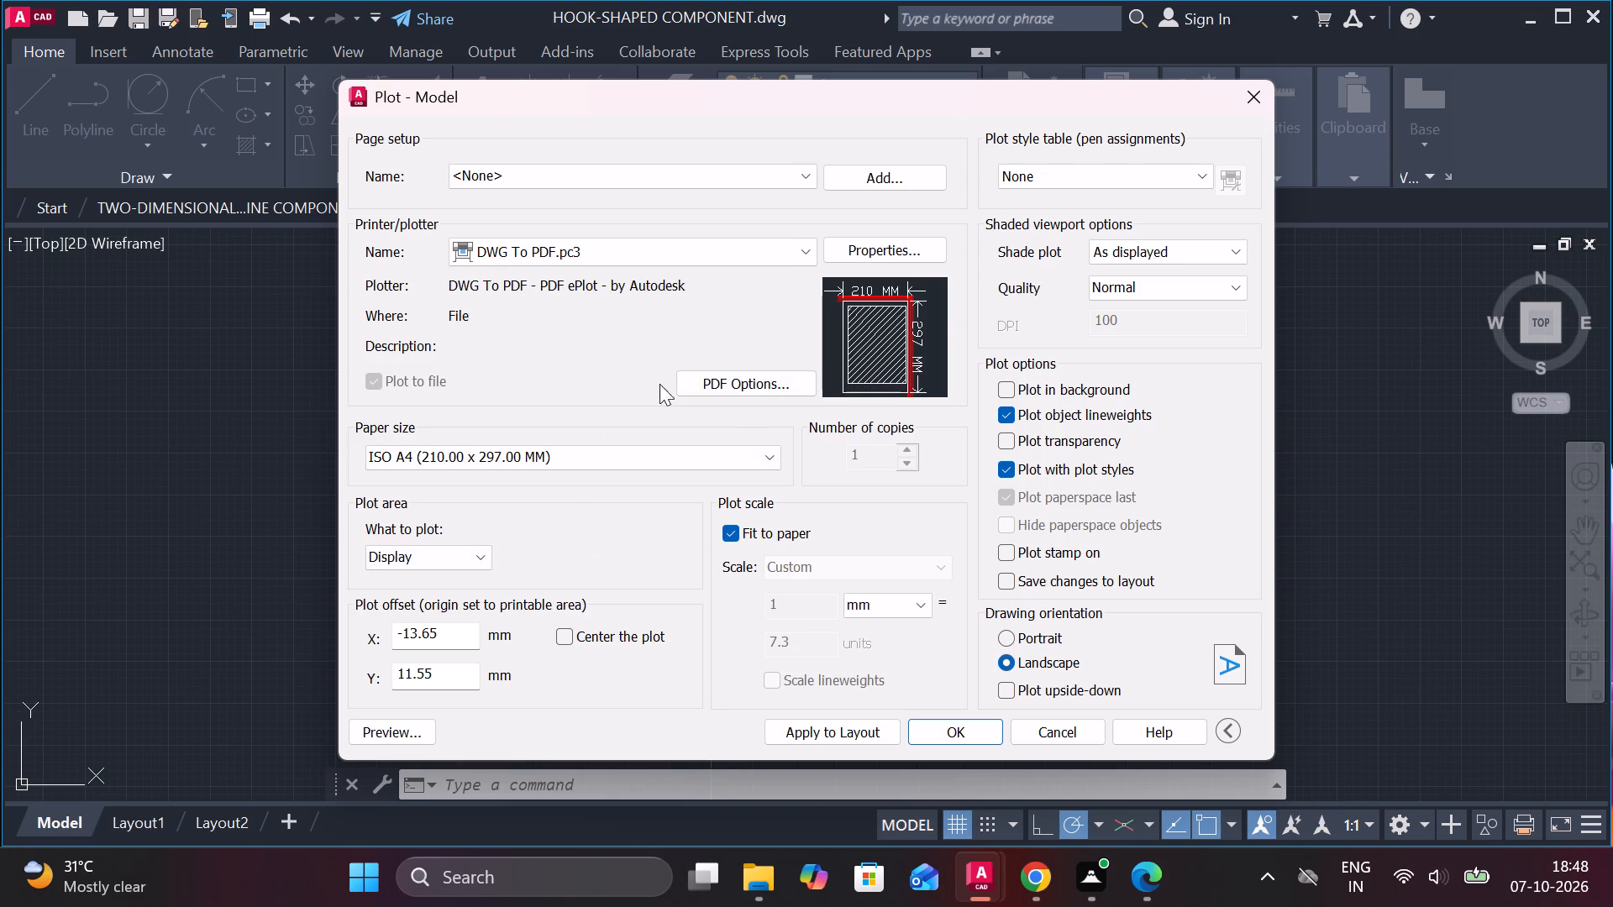
Set the plot area to a window from the border's lower-right corner to just outside its upper-left corner.
click(491, 557)
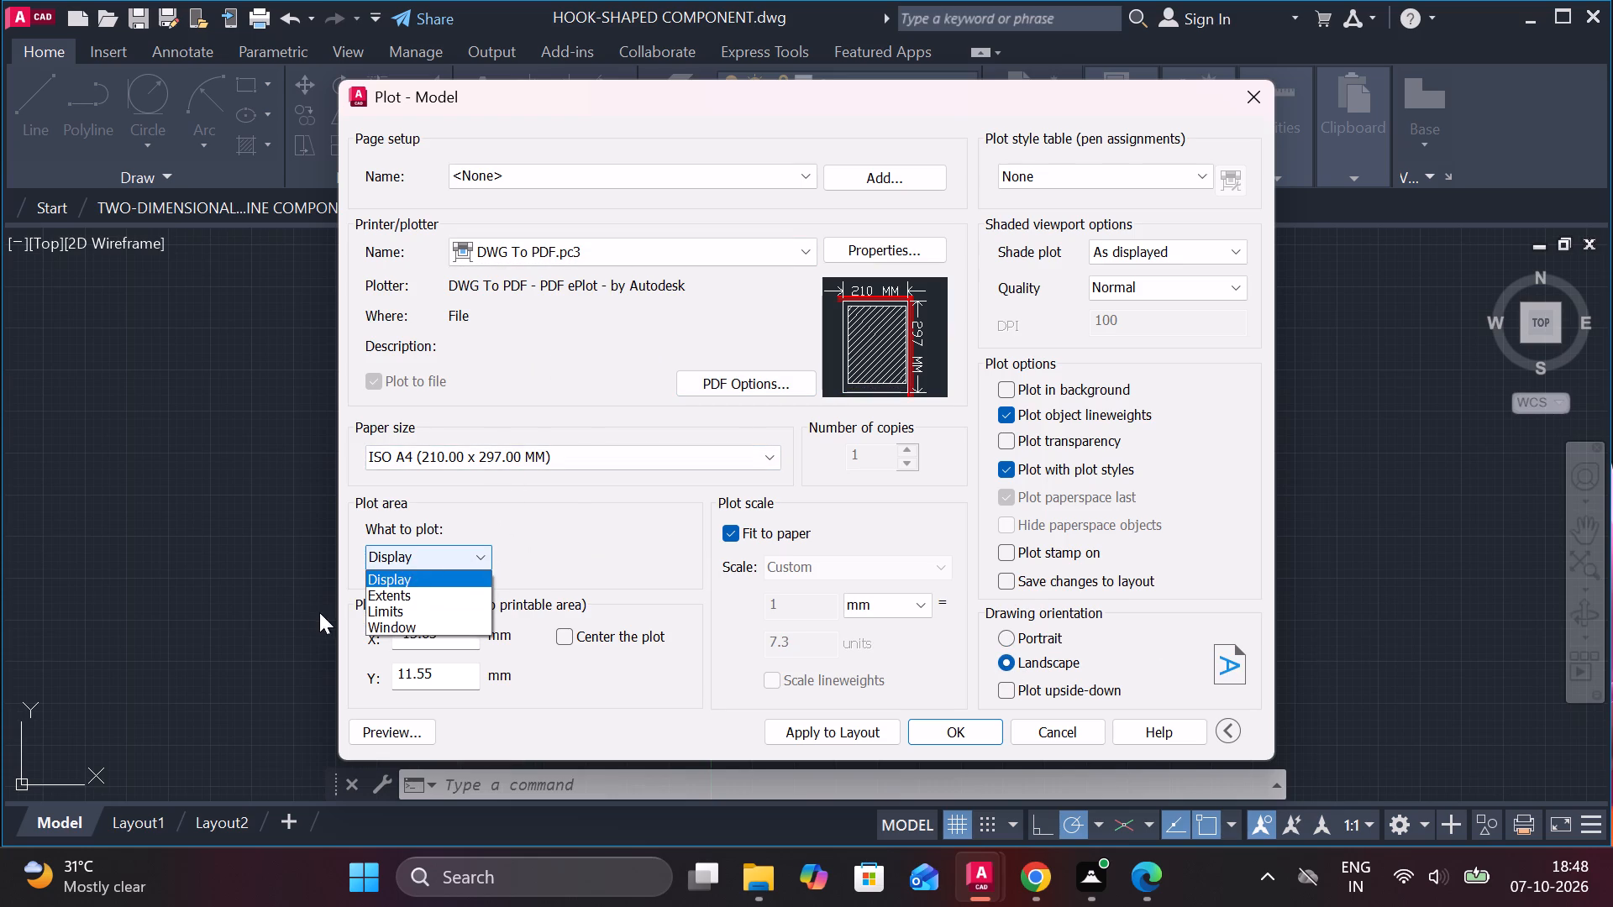
click(399, 625)
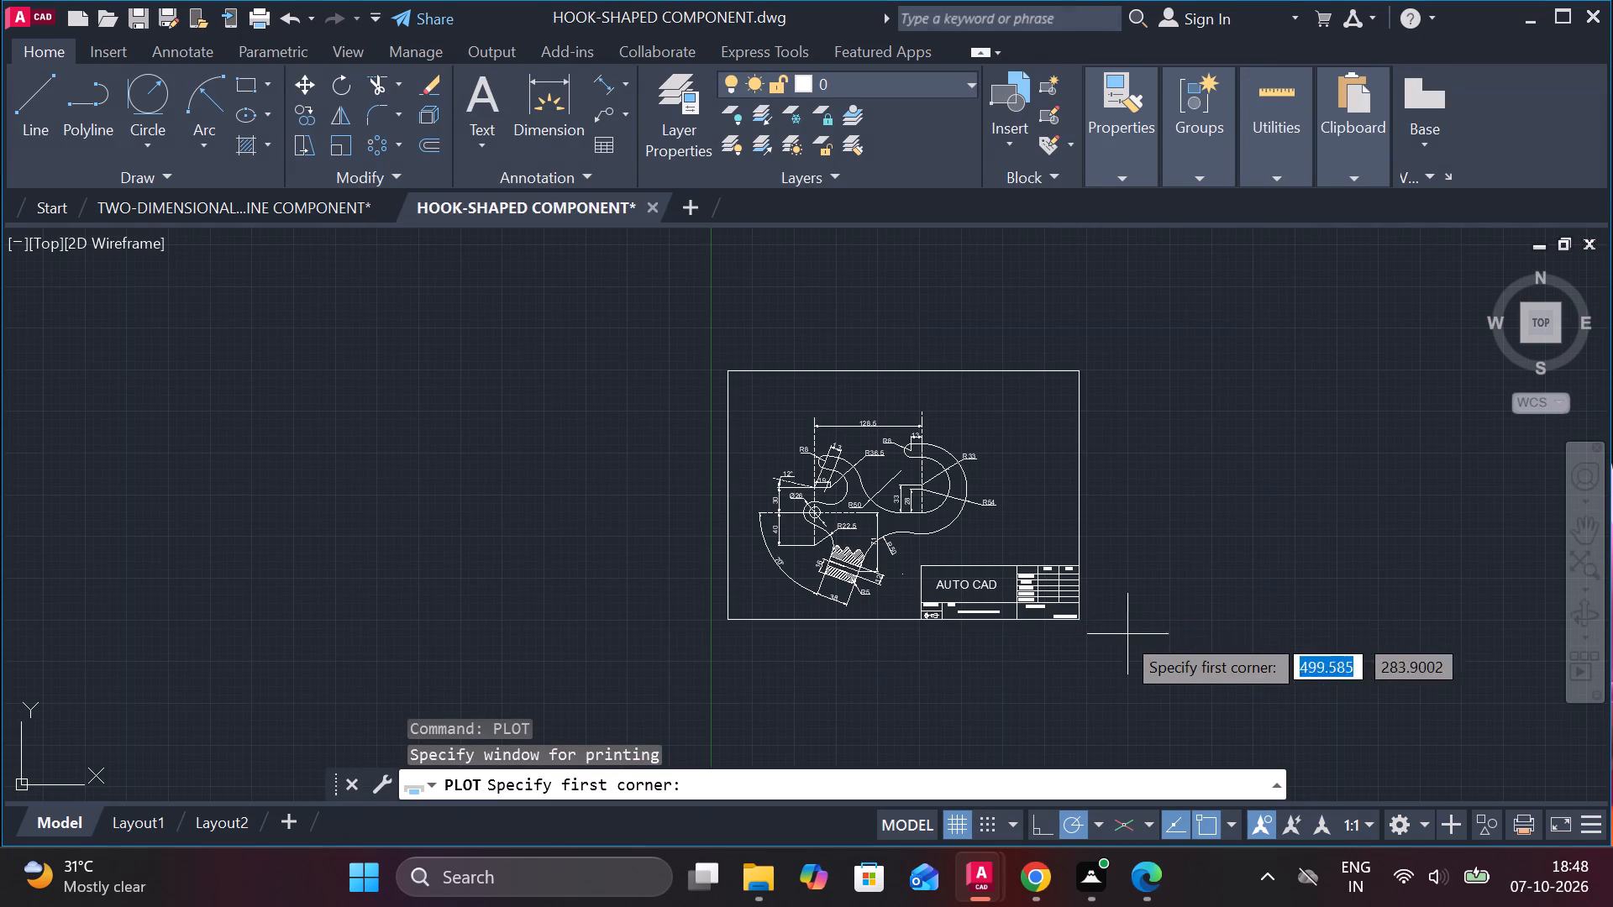
scroll(1100, 627, up, 4)
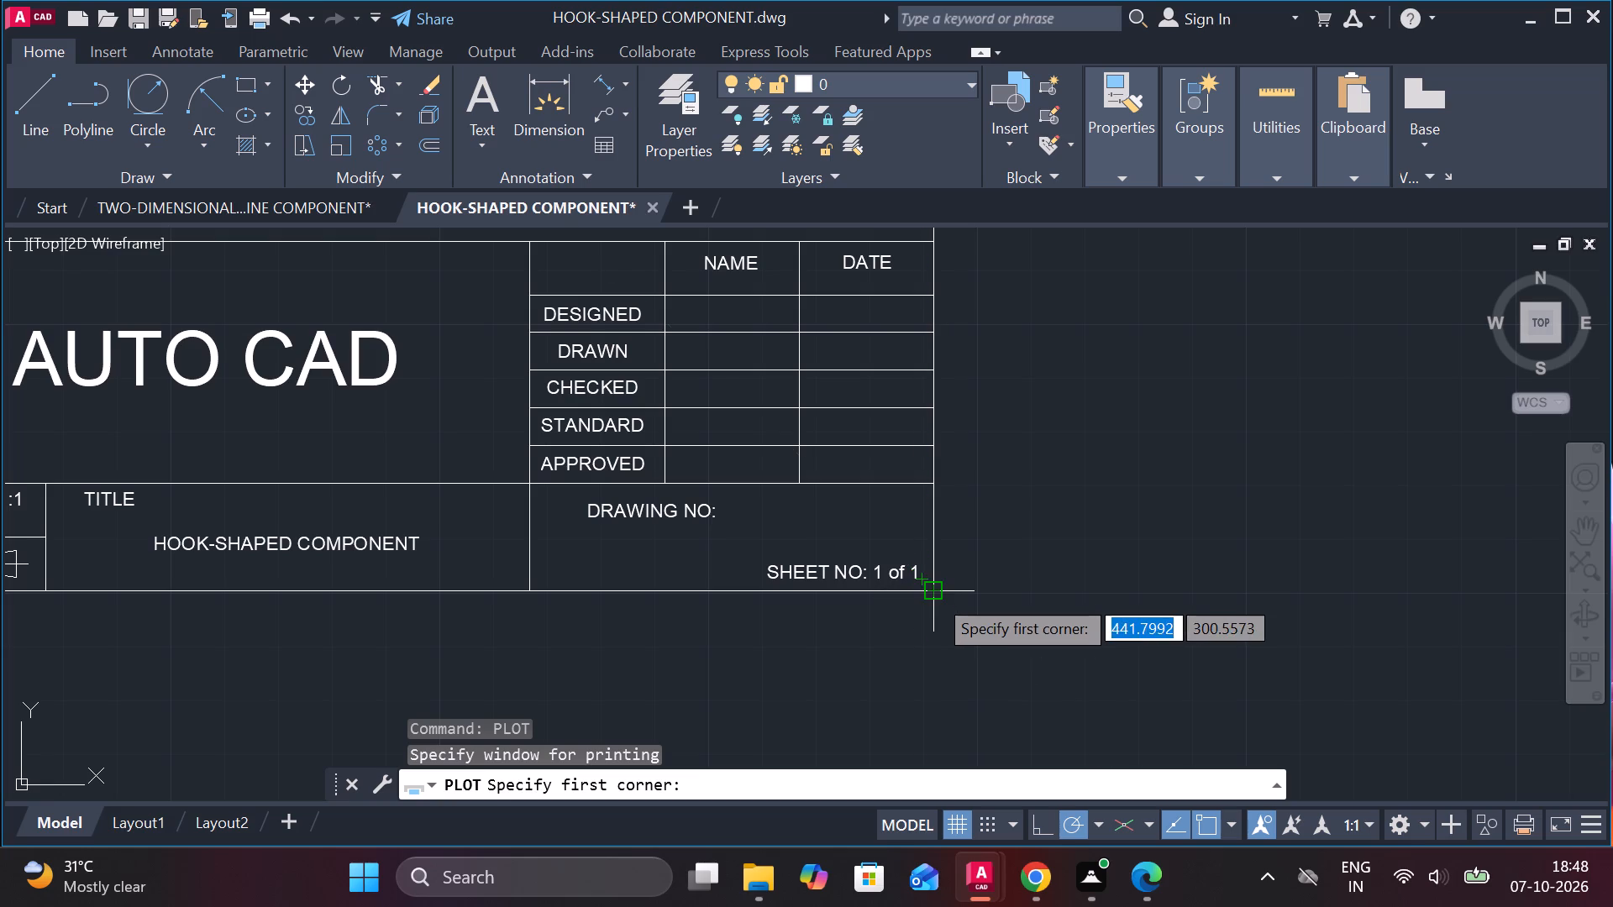
click(934, 595)
scroll(1077, 589, down, 2)
middle_drag(1077, 589, 1227, 719)
scroll(1013, 572, down, 2)
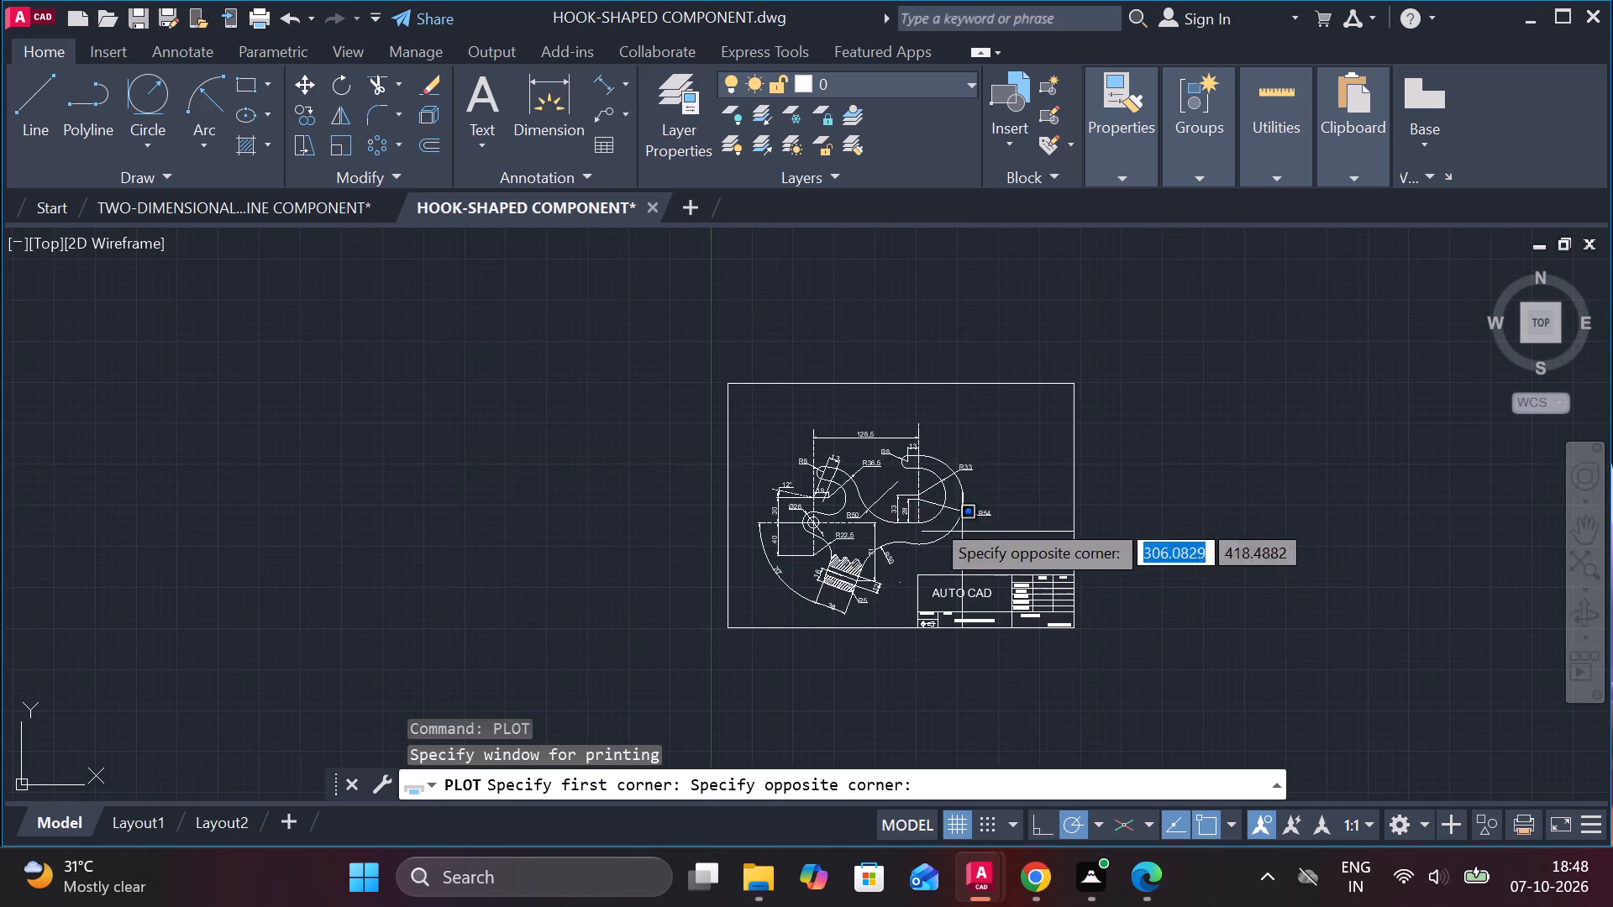
click(693, 315)
scroll(1007, 672, down, 2)
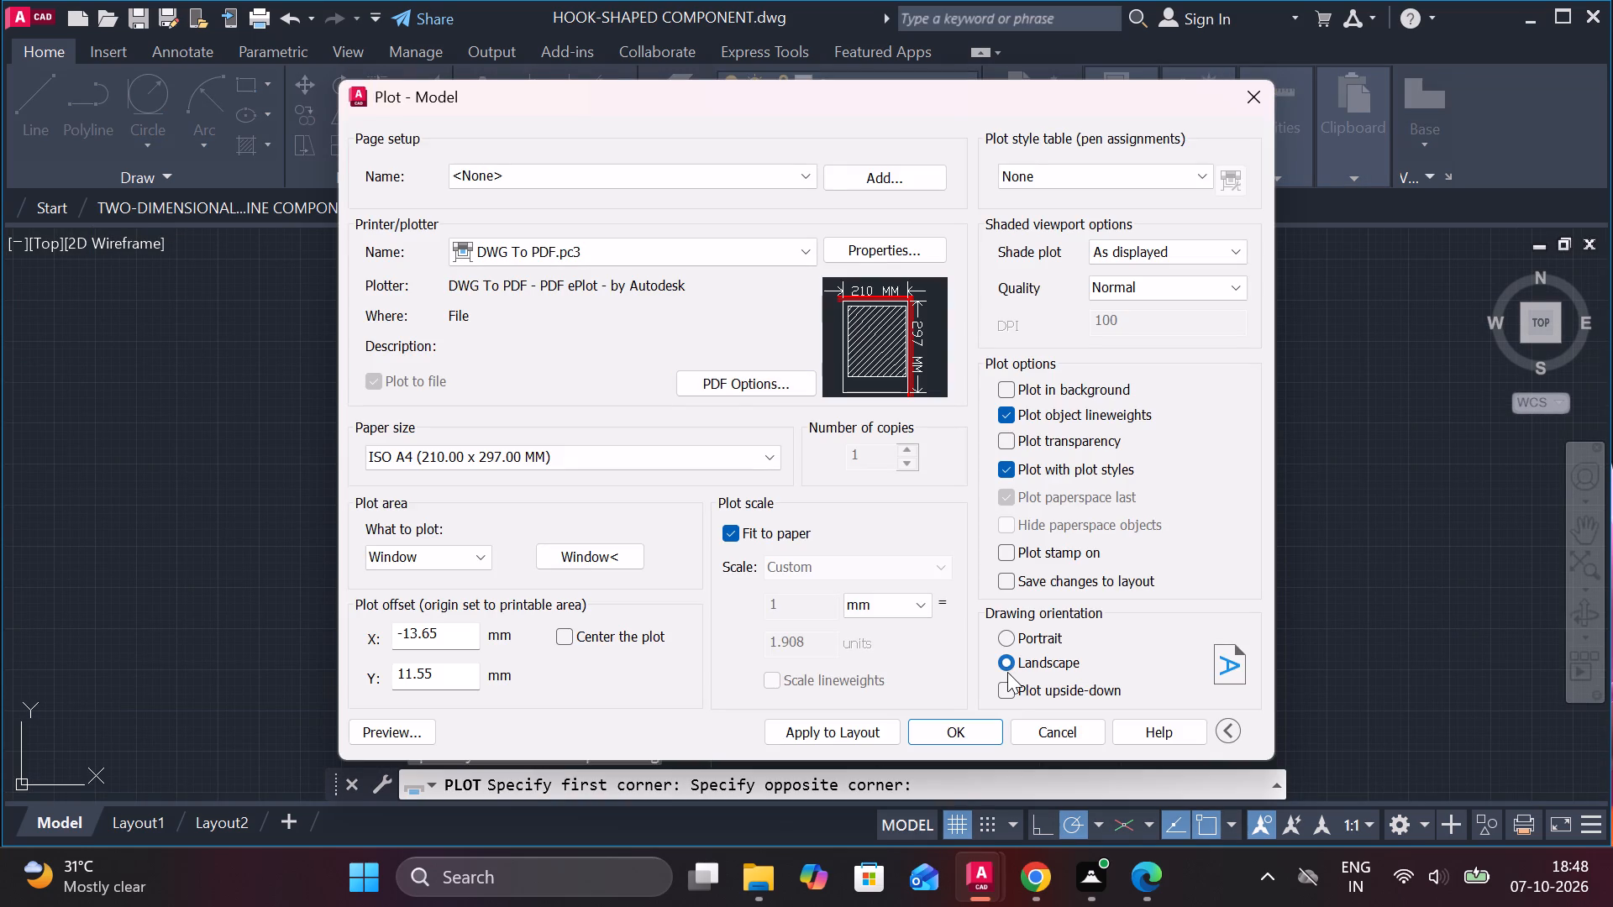
Plot the sheet to Documents as HOOK-SHAPED COMPONENT-Model.pdf and look over the resulting PDF.
click(965, 731)
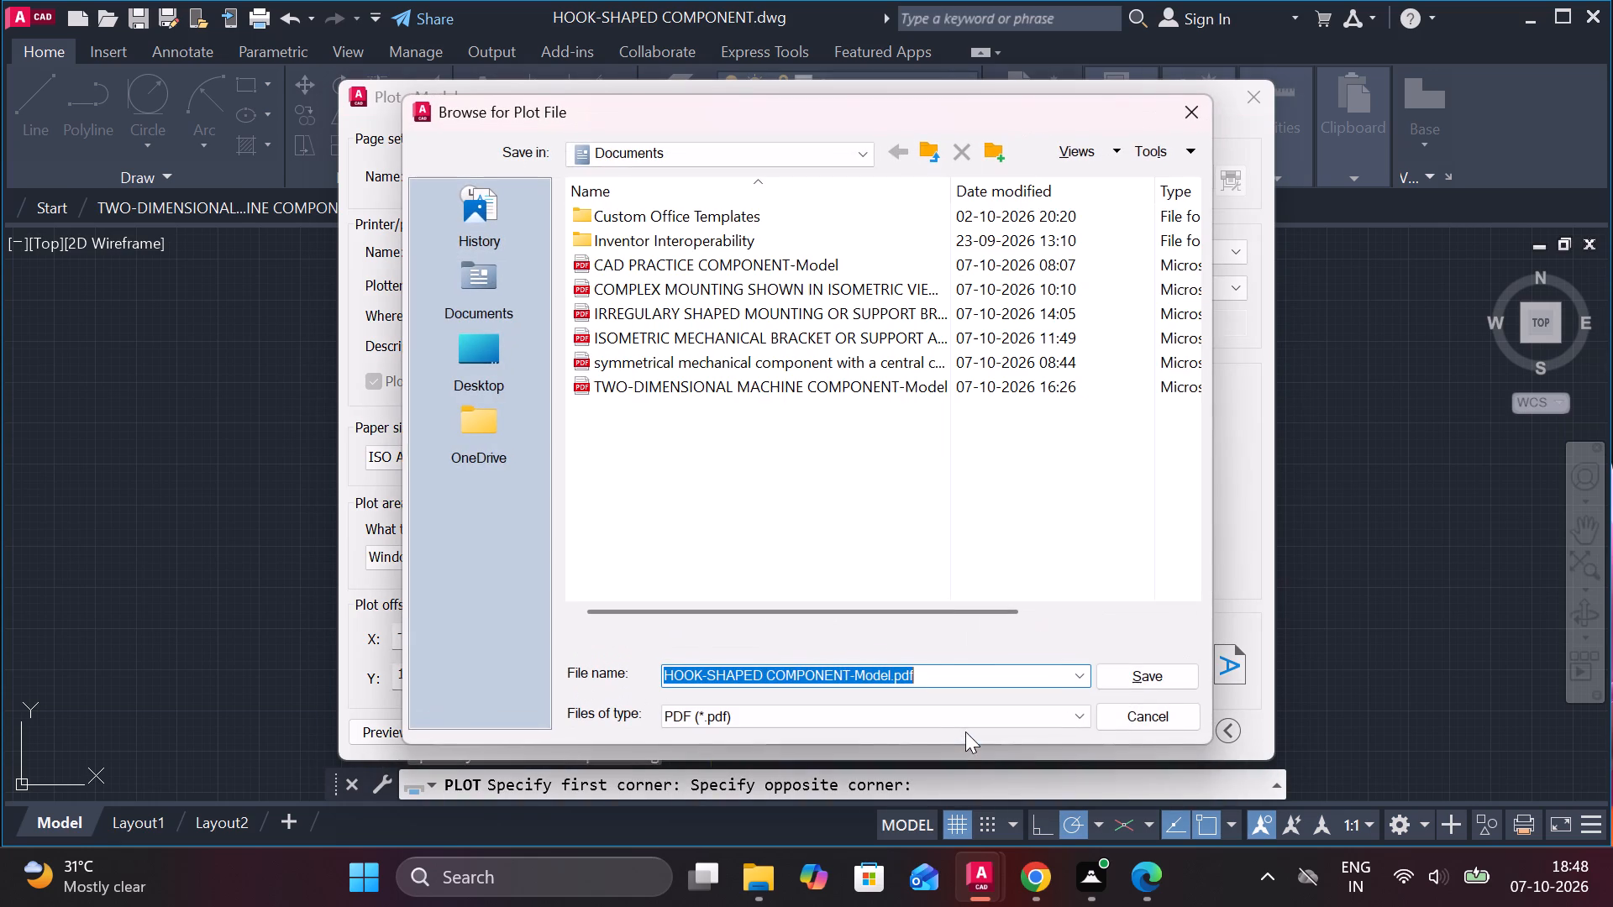
click(1164, 679)
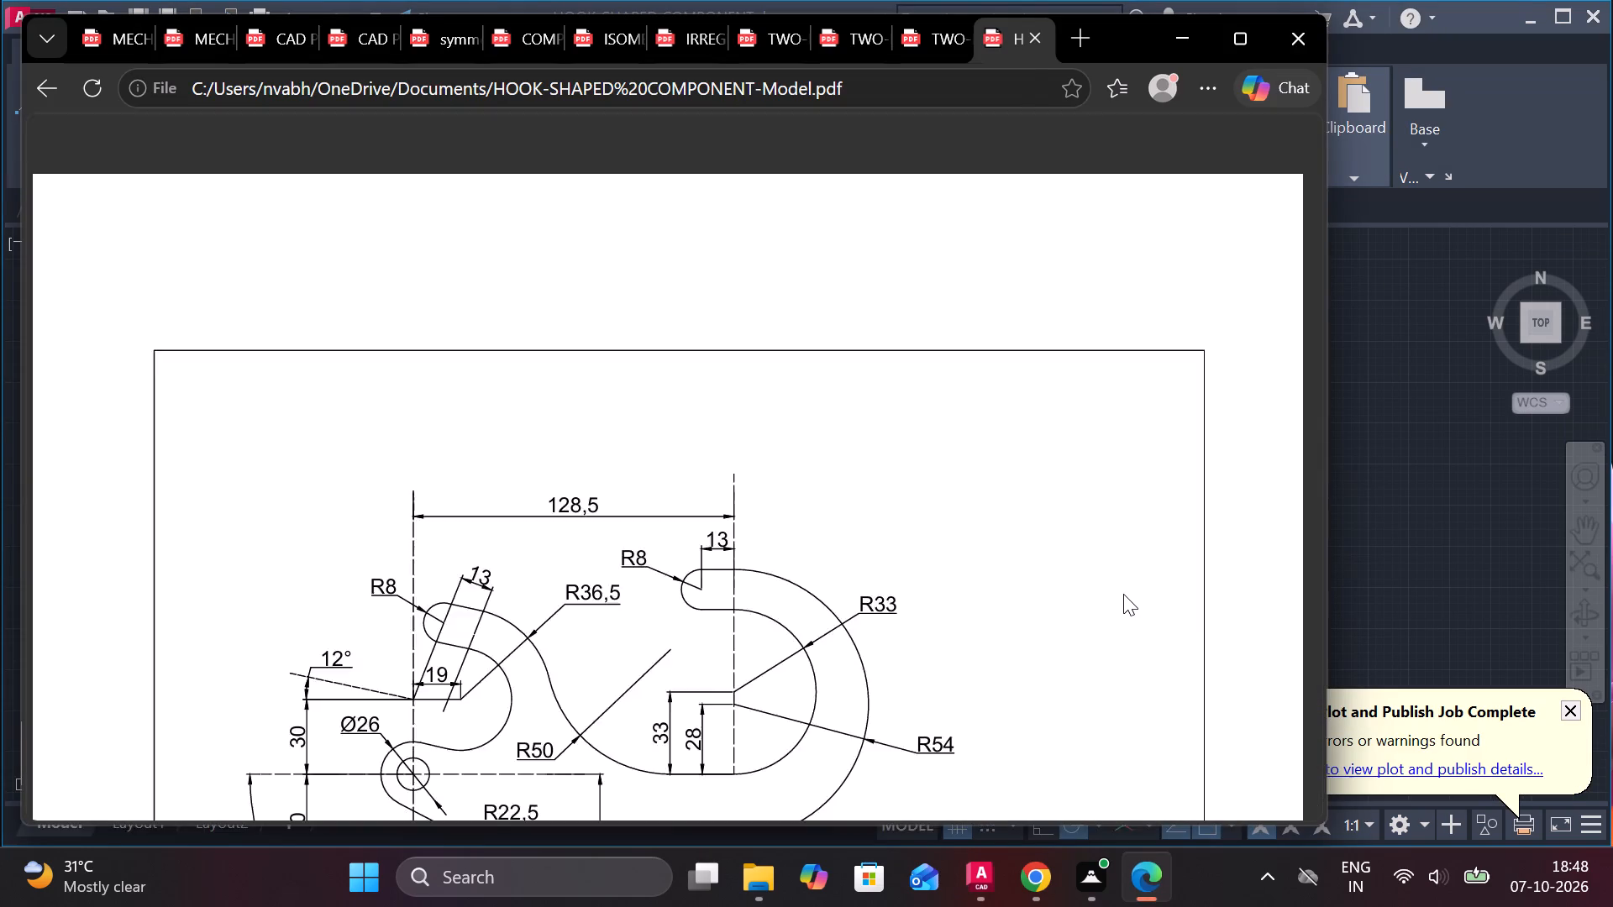
scroll(1123, 594, down, 2)
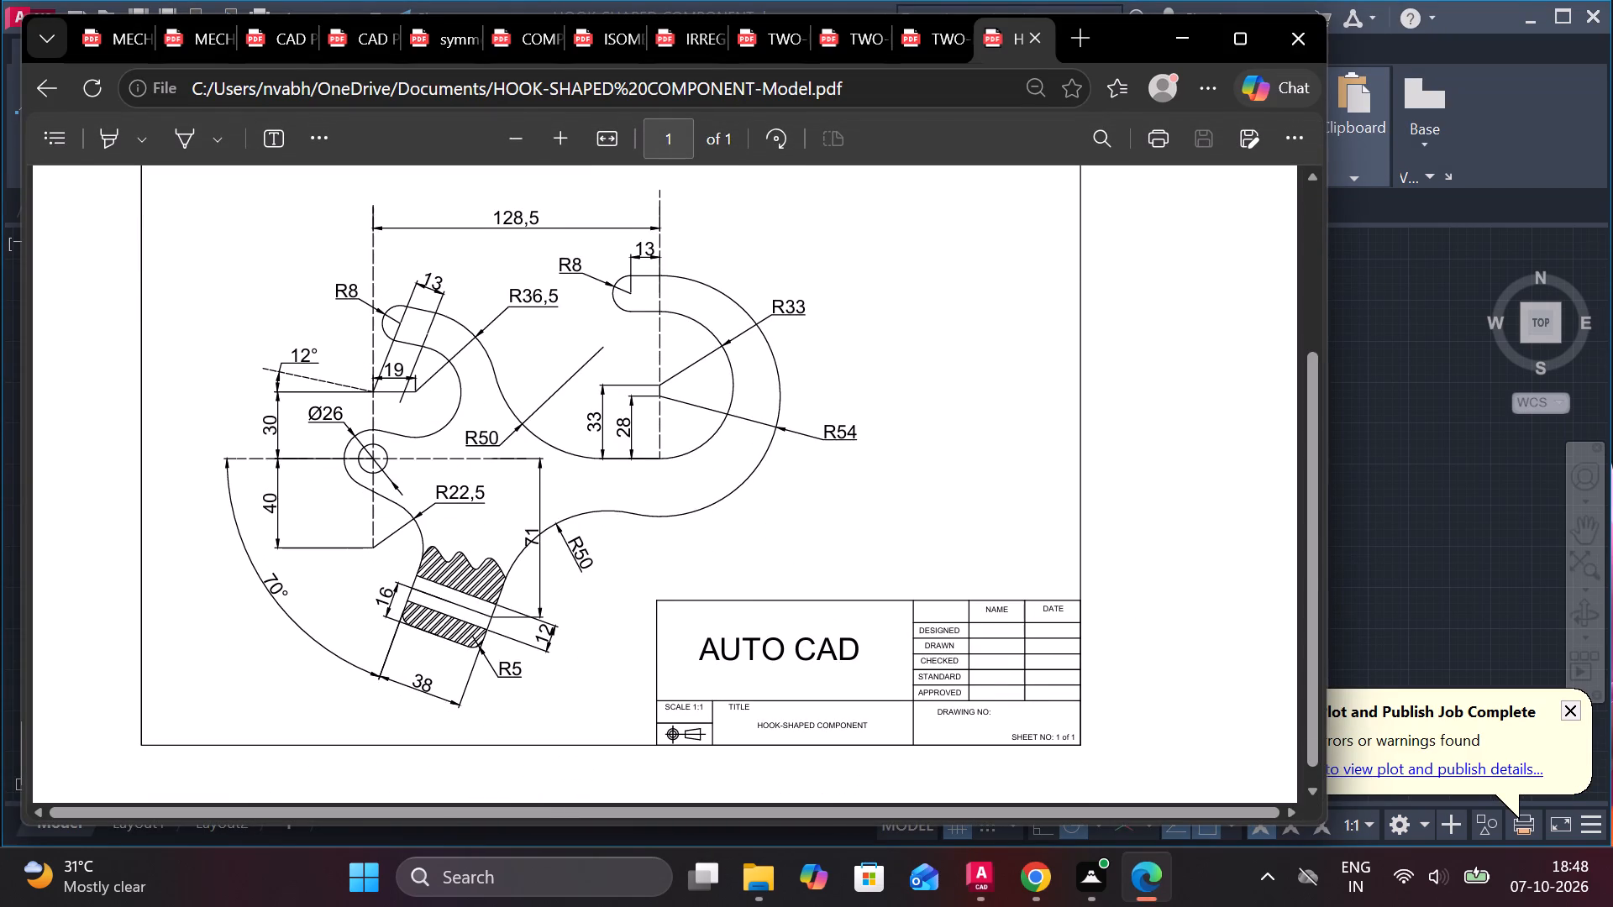